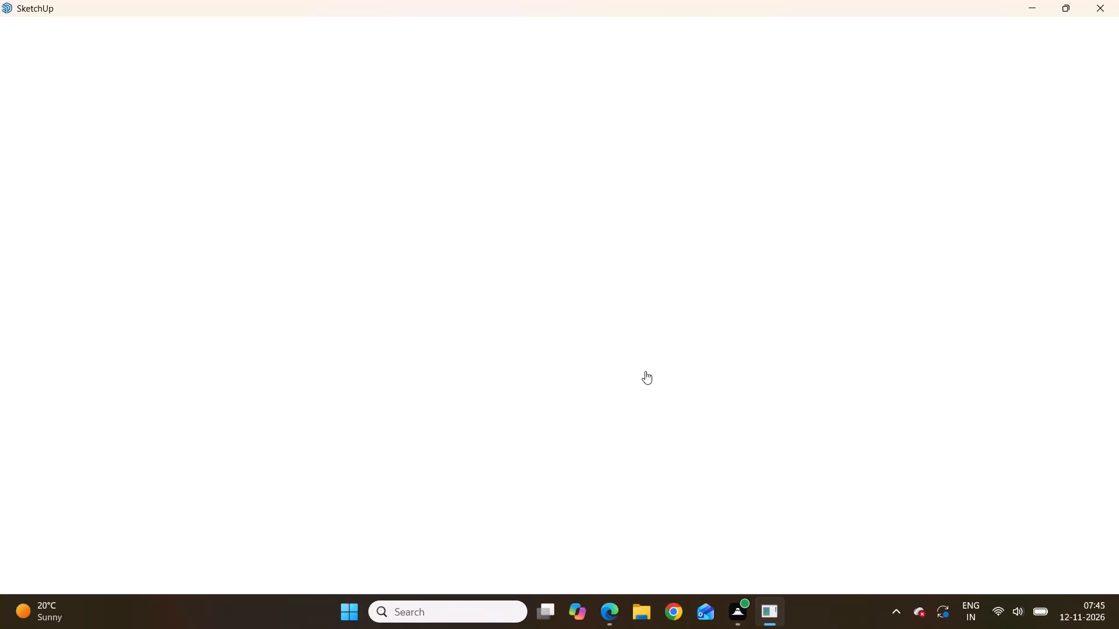
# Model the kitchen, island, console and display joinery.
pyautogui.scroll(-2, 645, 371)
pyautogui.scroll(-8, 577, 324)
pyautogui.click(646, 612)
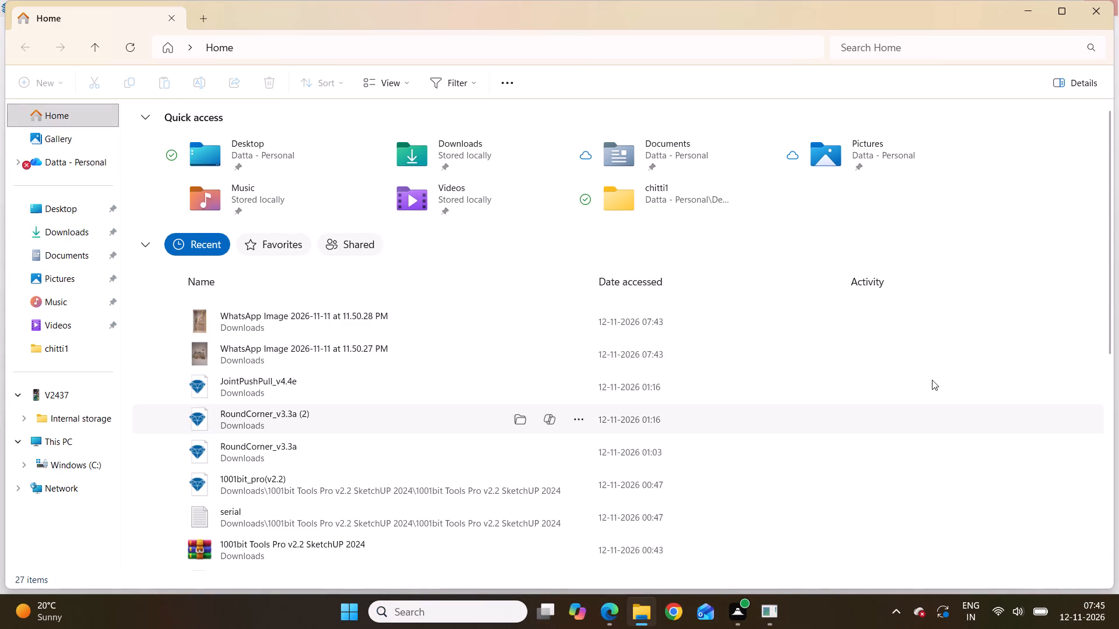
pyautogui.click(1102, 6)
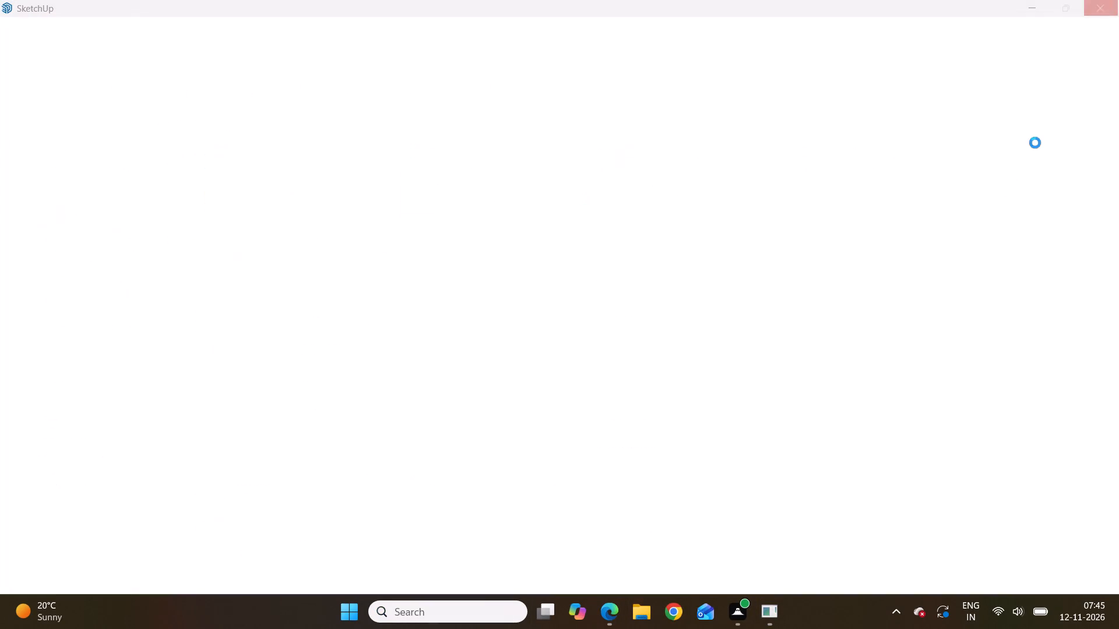
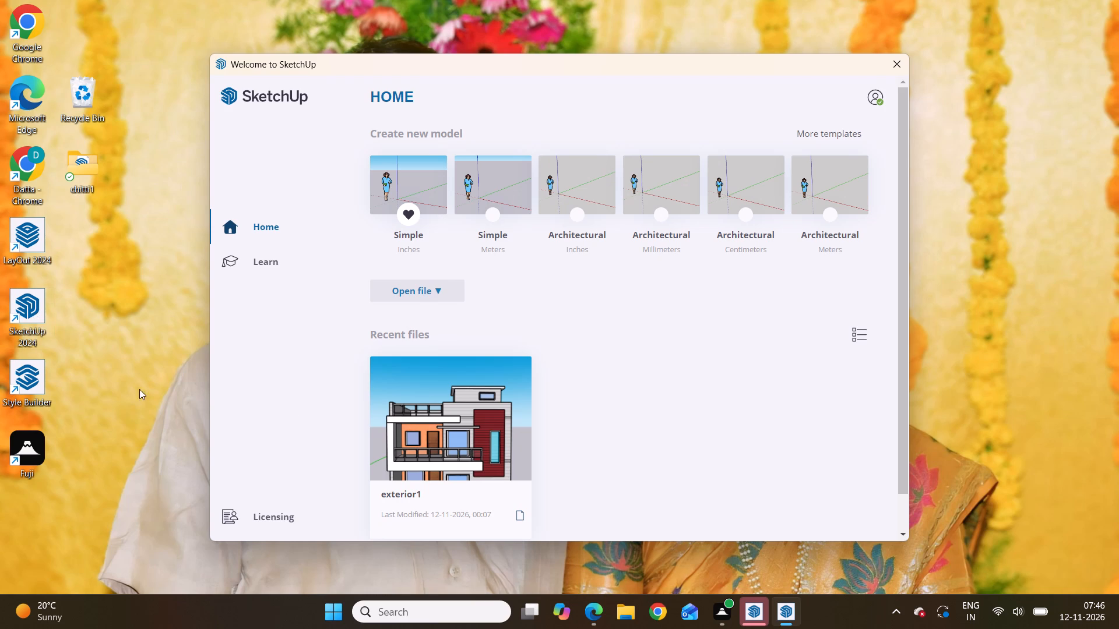
# Close the unresponsive SketchUp instance, leaving the SketchUp welcome window open.
pyautogui.scroll(-5, 397, 387)
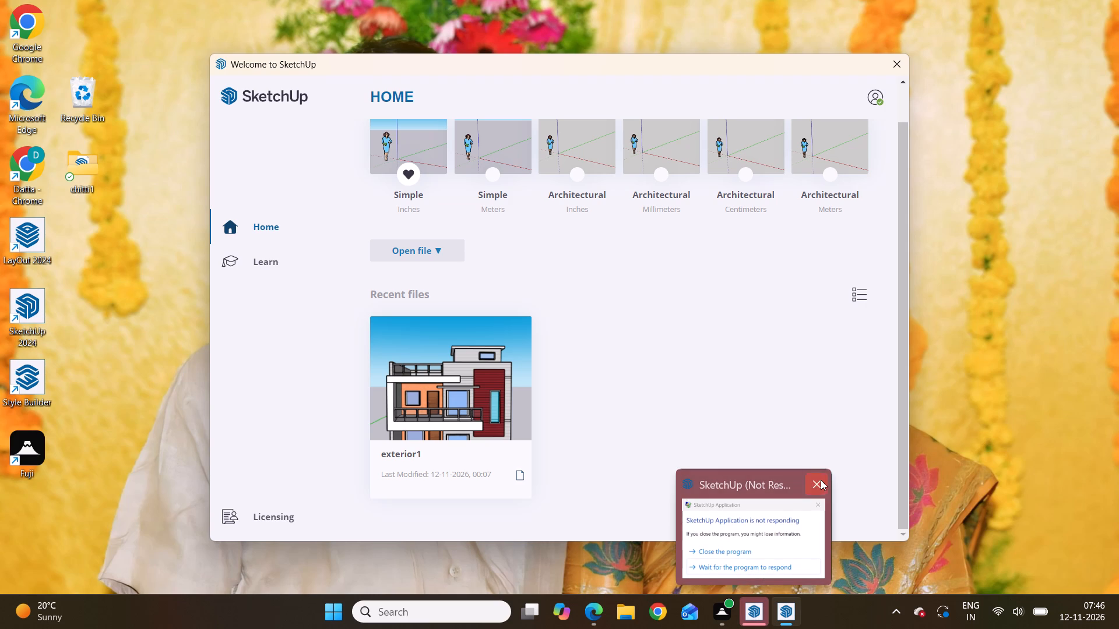
pyautogui.click(821, 480)
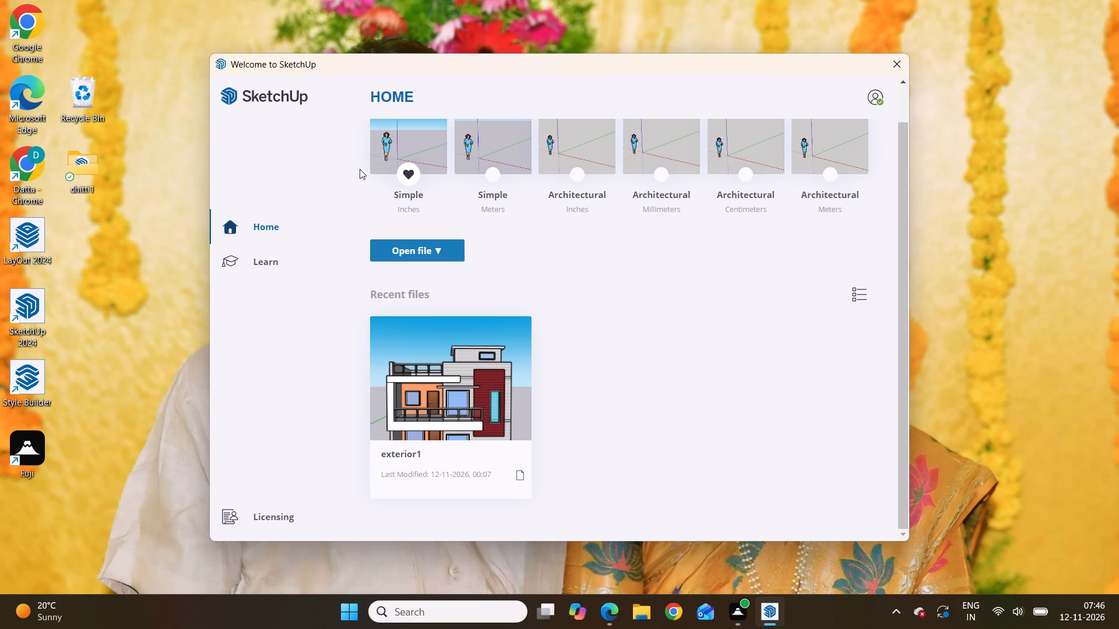
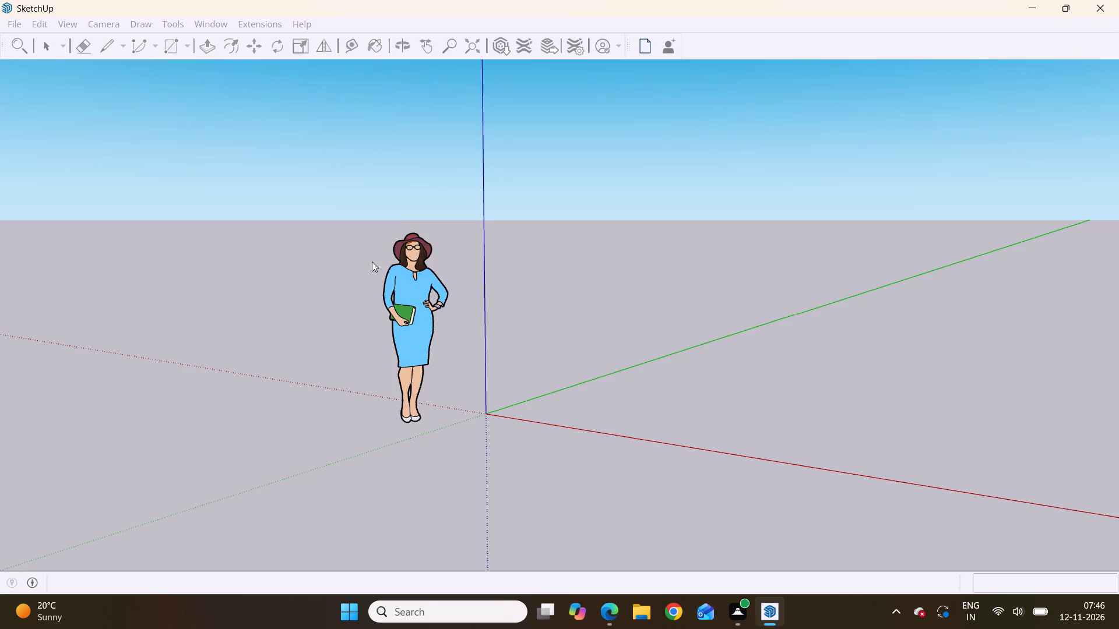
# Decline opening the LibFredo6 download page needed for JointPushPull.
pyautogui.scroll(-5, 397, 221)
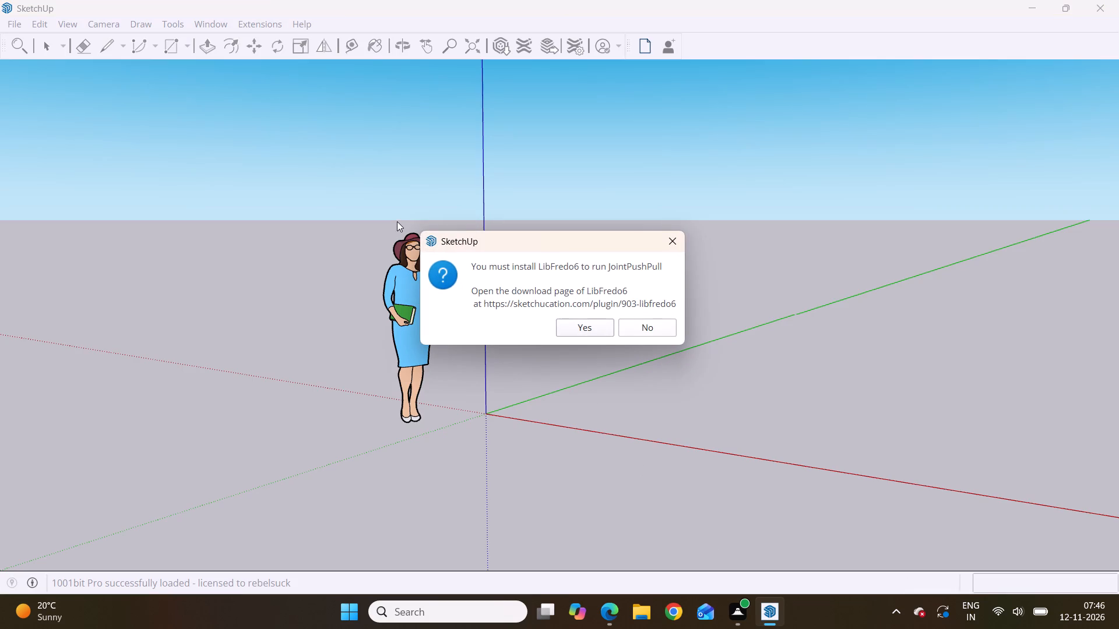
pyautogui.scroll(6, 397, 221)
pyautogui.scroll(-4, 397, 221)
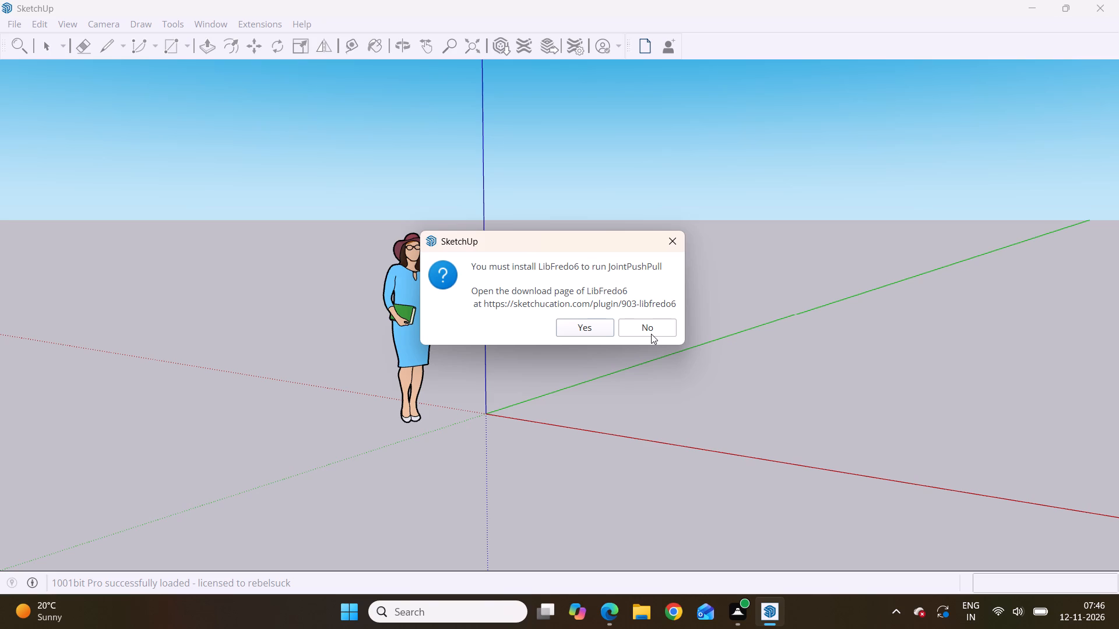
pyautogui.click(651, 334)
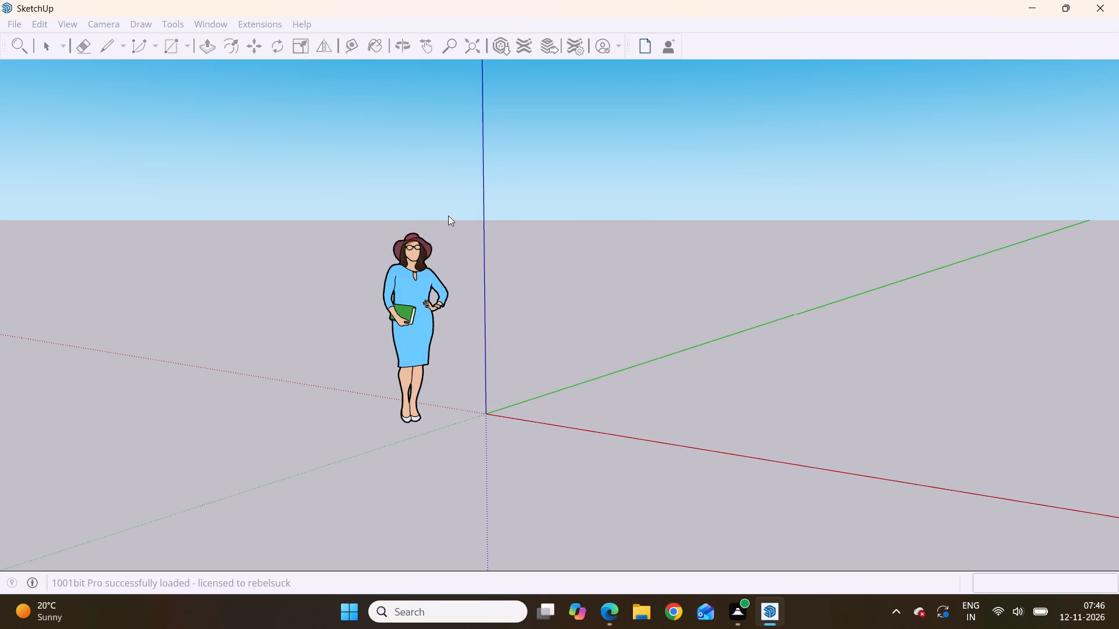
# Dismiss the extension errors report once the blank model has loaded.
pyautogui.scroll(-6, 447, 206)
pyautogui.scroll(7, 447, 206)
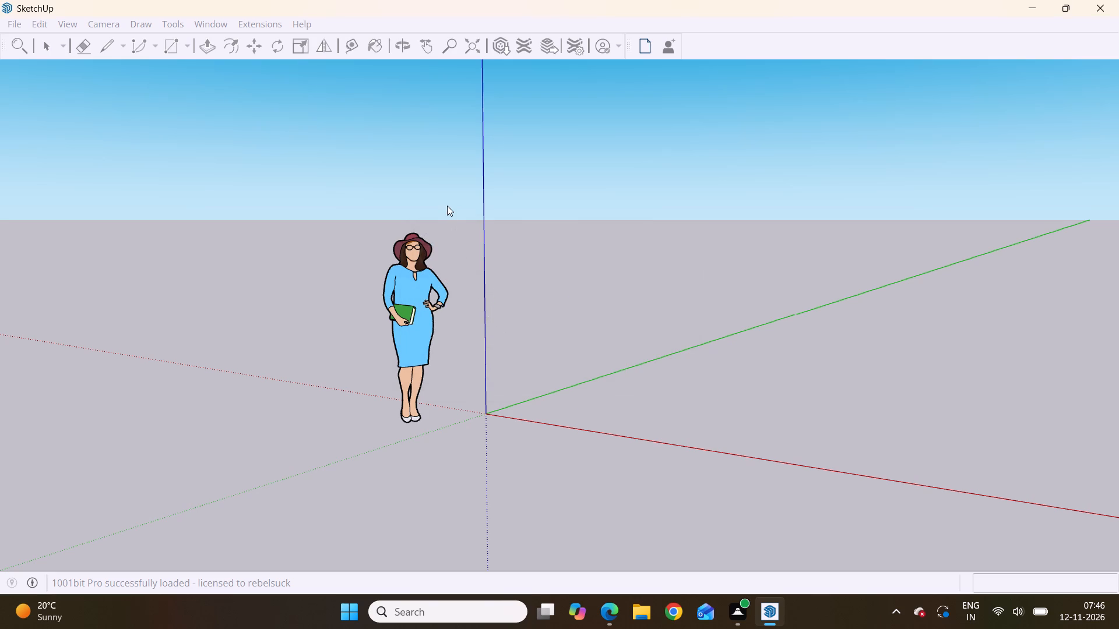
pyautogui.click(447, 206)
pyautogui.scroll(-9, 467, 187)
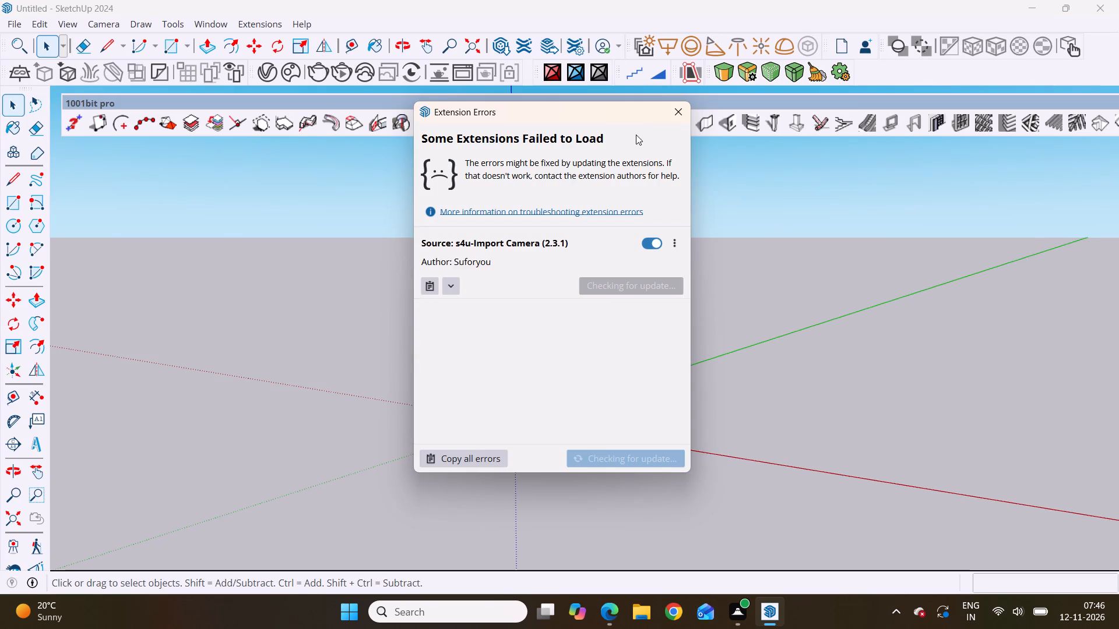
pyautogui.click(677, 121)
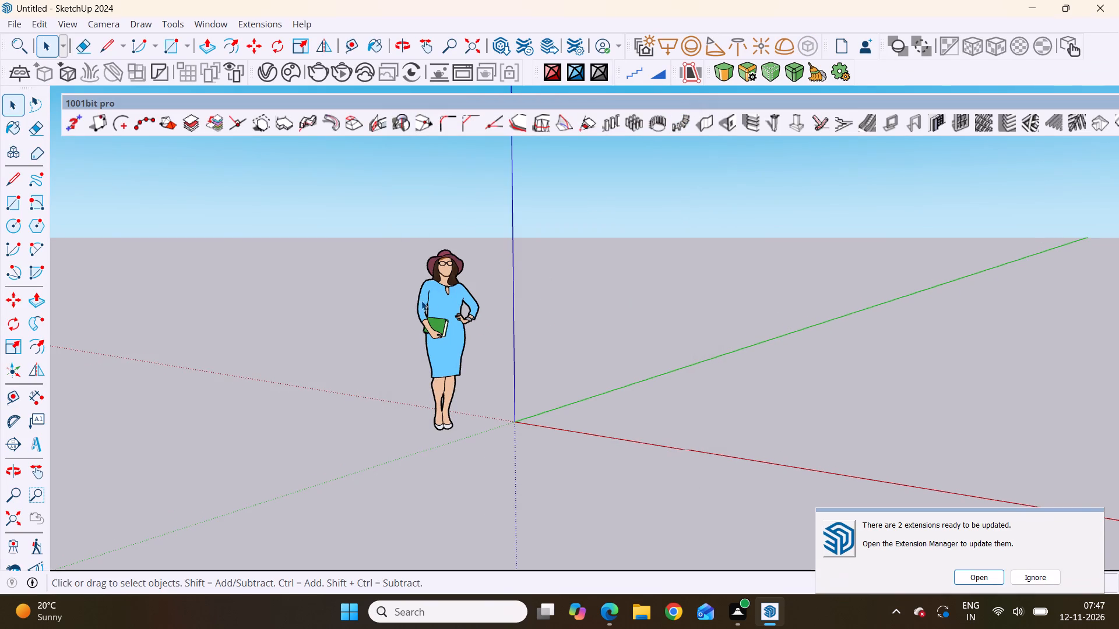
# Ignore the notice offering updates for installed extensions.
pyautogui.scroll(-9, 411, 302)
pyautogui.moveTo(631, 320); pyautogui.dragTo(795, 334, button='middle')
pyautogui.scroll(1, 656, 320)
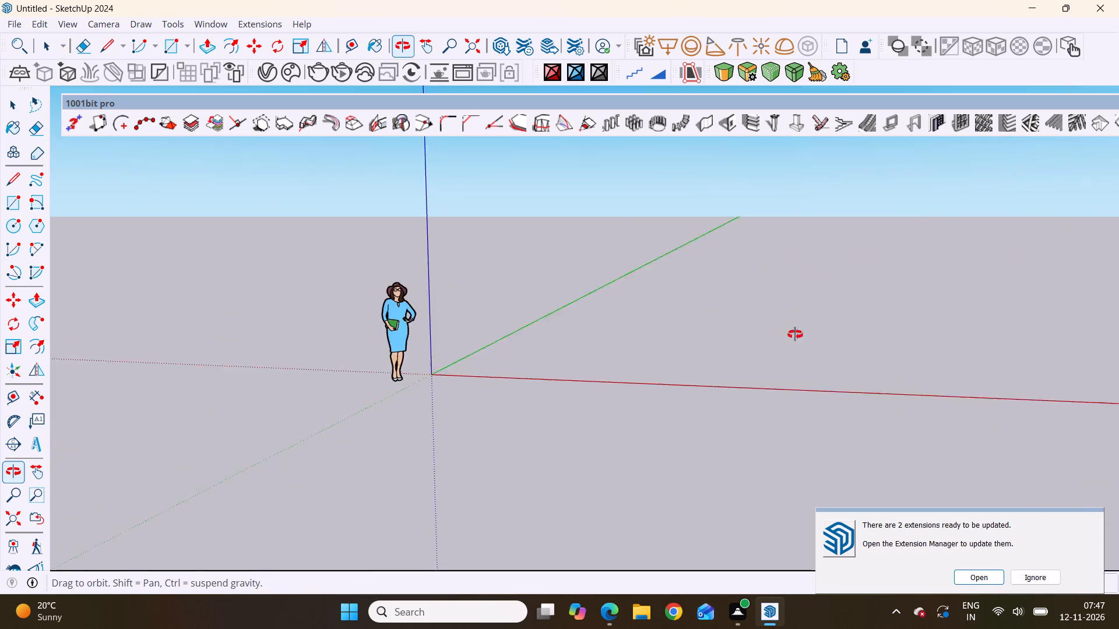
pyautogui.moveTo(795, 334); pyautogui.dragTo(791, 345, button='middle')
pyautogui.scroll(4, 519, 241)
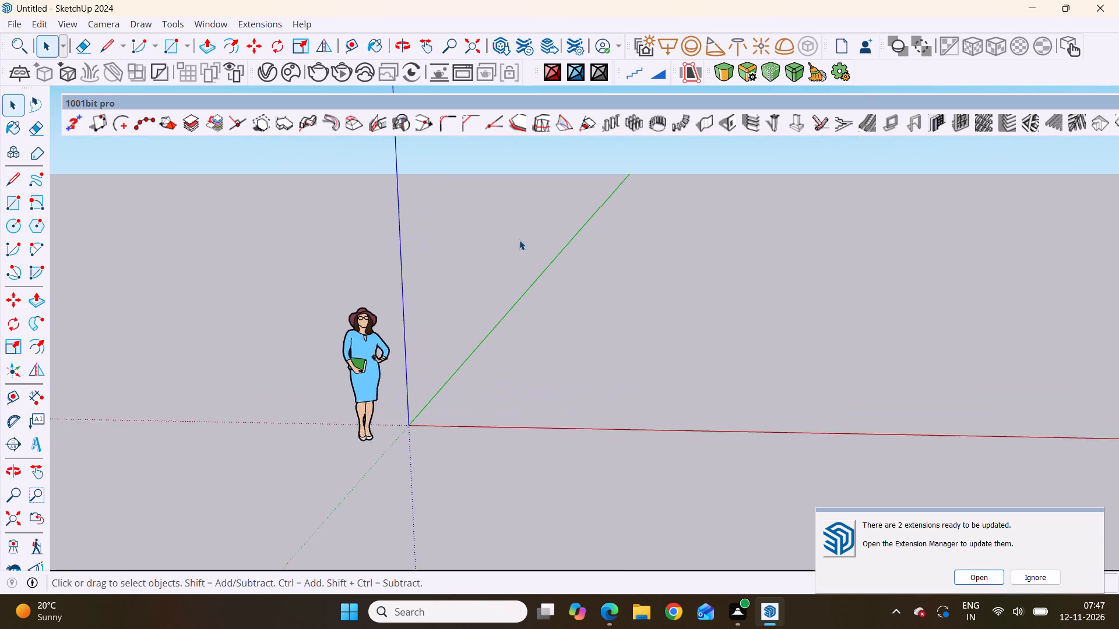
pyautogui.scroll(1, 519, 240)
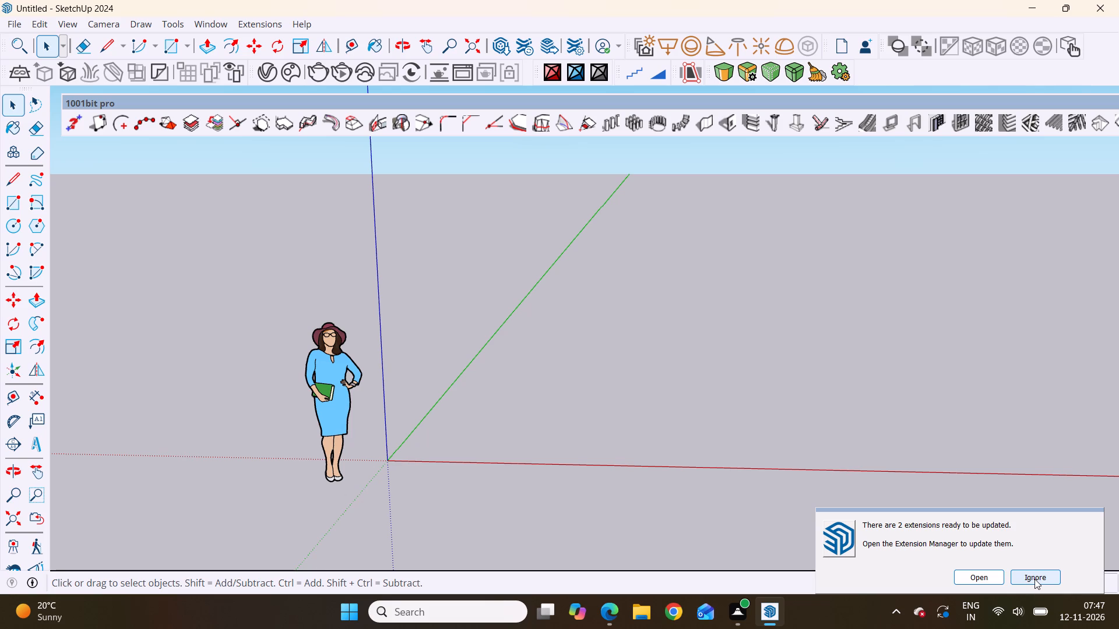
pyautogui.click(1032, 579)
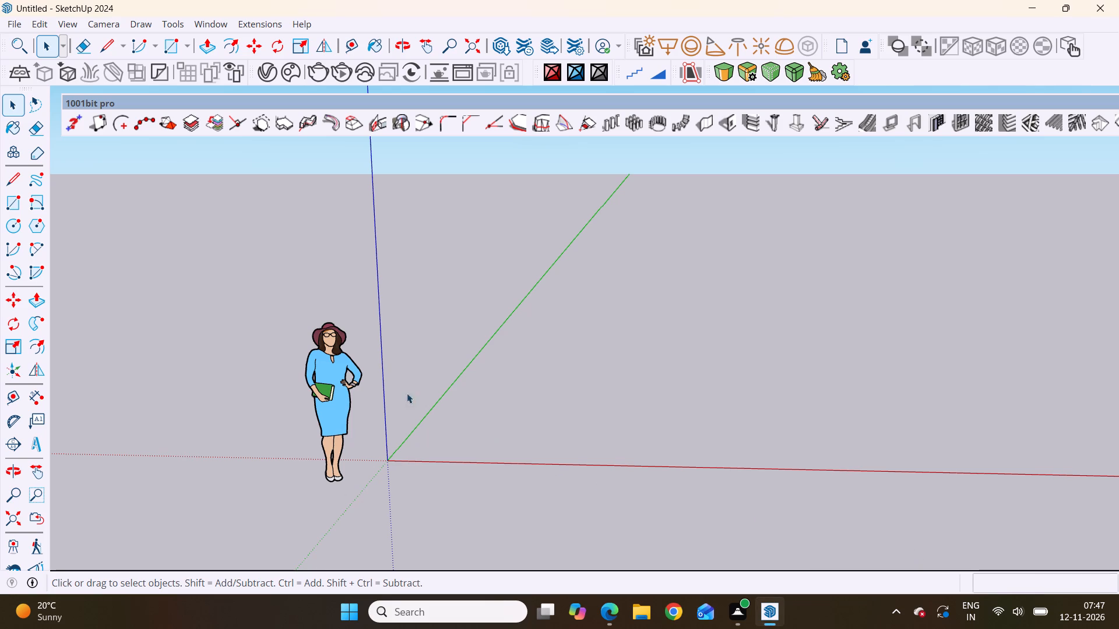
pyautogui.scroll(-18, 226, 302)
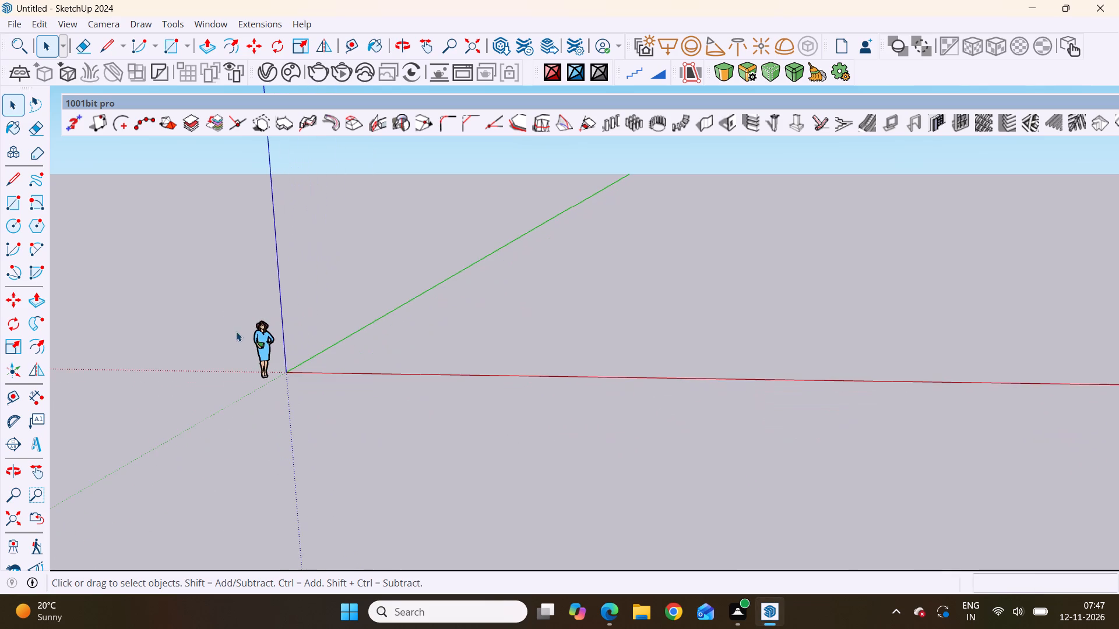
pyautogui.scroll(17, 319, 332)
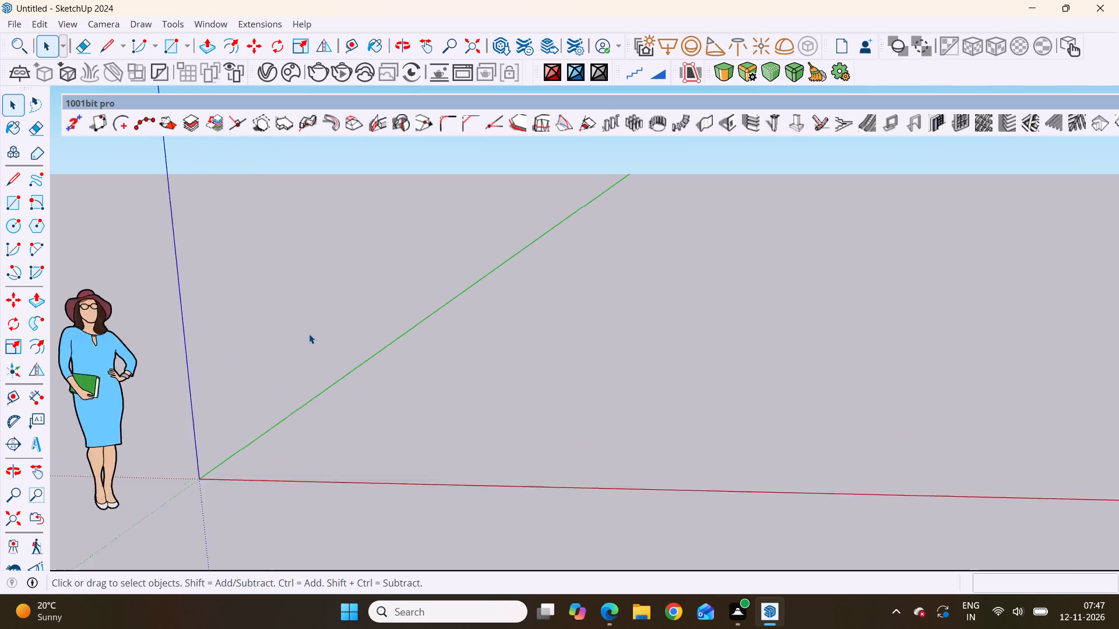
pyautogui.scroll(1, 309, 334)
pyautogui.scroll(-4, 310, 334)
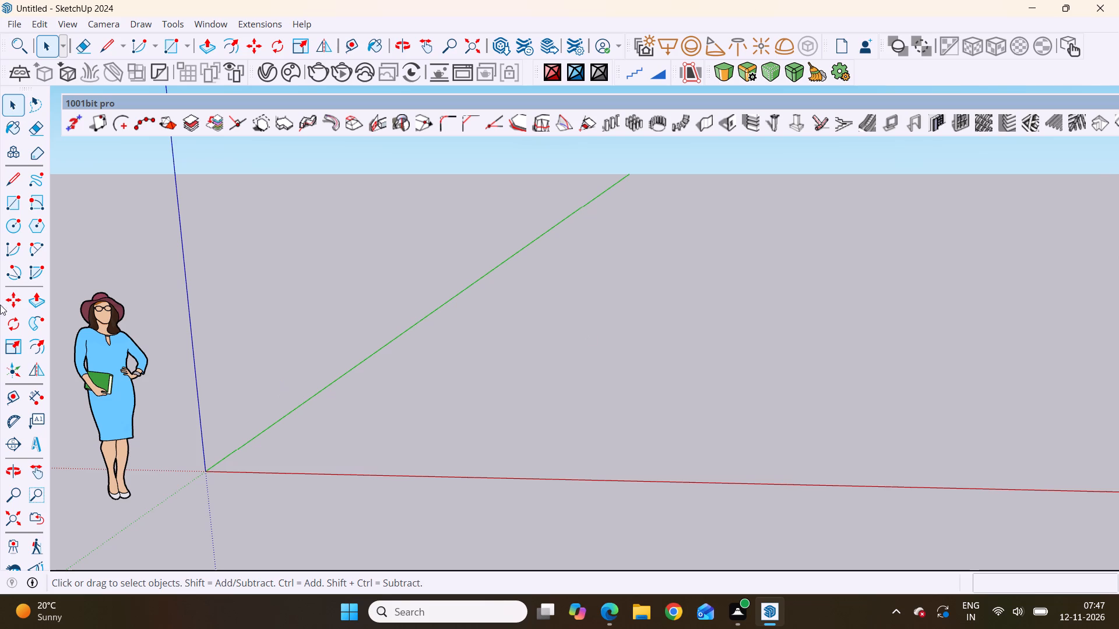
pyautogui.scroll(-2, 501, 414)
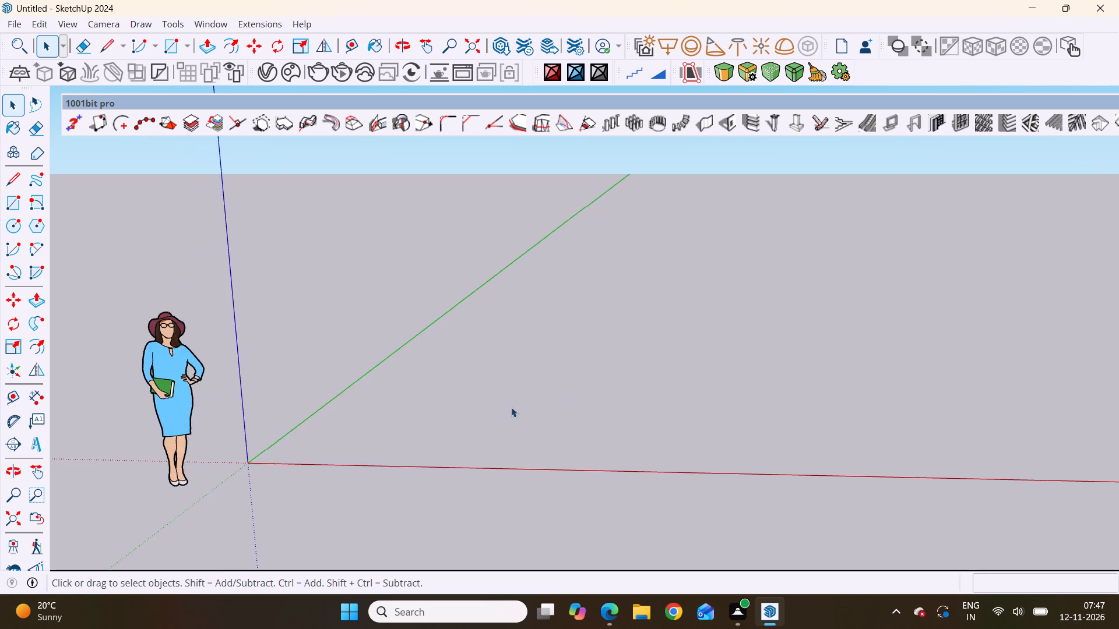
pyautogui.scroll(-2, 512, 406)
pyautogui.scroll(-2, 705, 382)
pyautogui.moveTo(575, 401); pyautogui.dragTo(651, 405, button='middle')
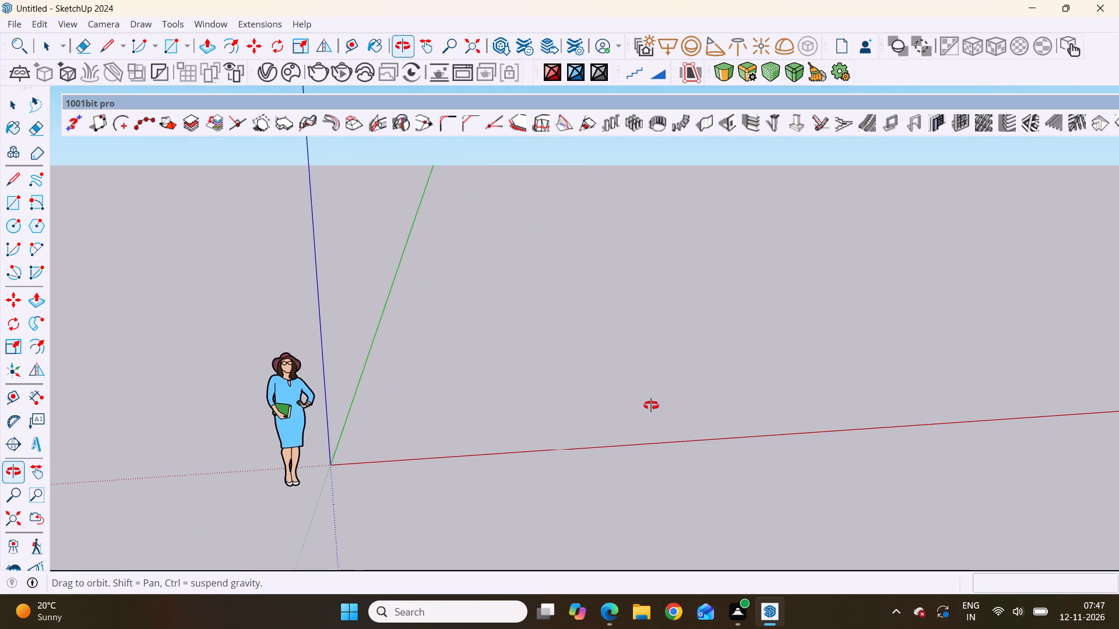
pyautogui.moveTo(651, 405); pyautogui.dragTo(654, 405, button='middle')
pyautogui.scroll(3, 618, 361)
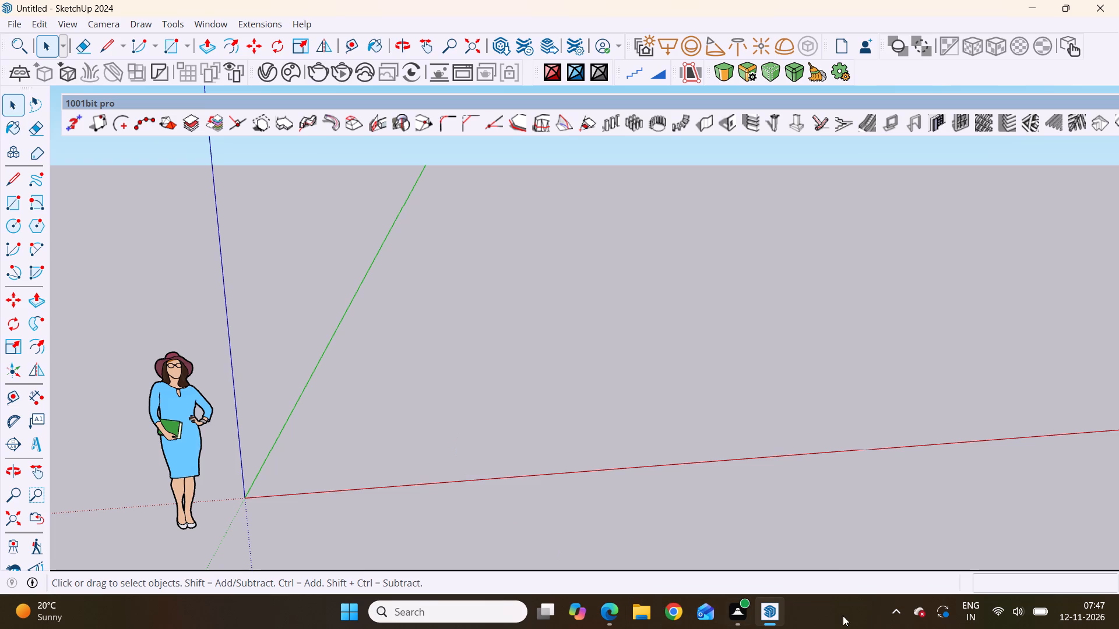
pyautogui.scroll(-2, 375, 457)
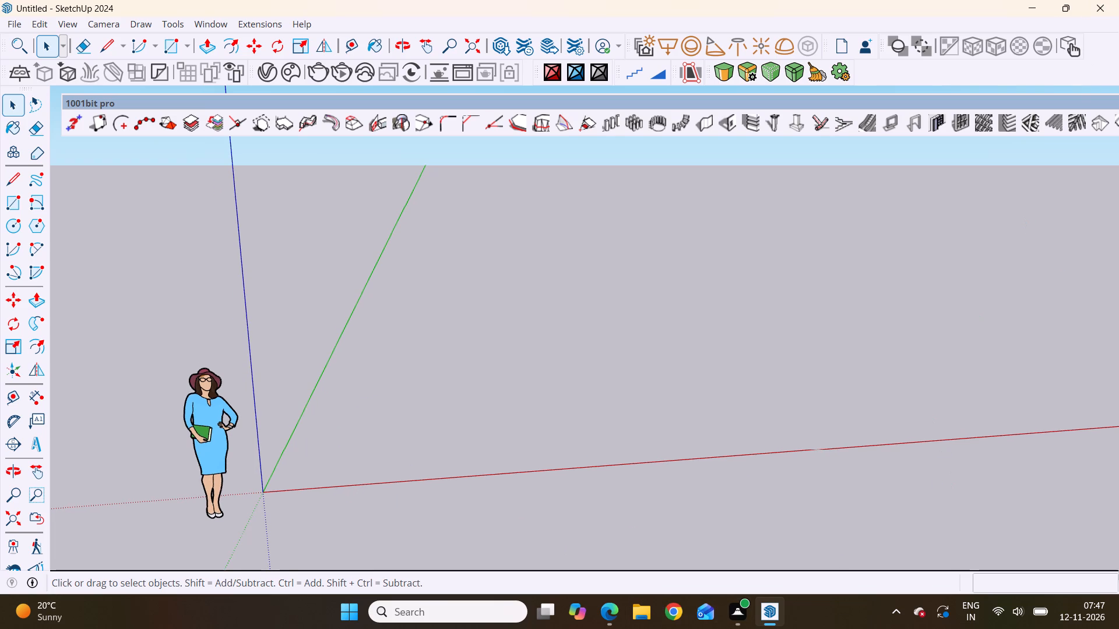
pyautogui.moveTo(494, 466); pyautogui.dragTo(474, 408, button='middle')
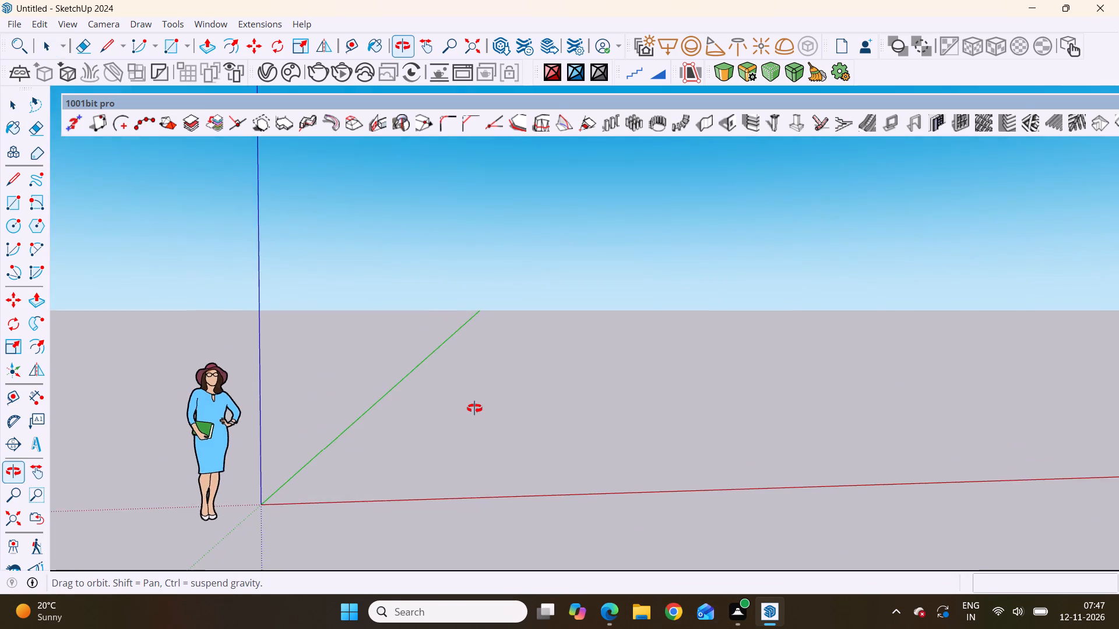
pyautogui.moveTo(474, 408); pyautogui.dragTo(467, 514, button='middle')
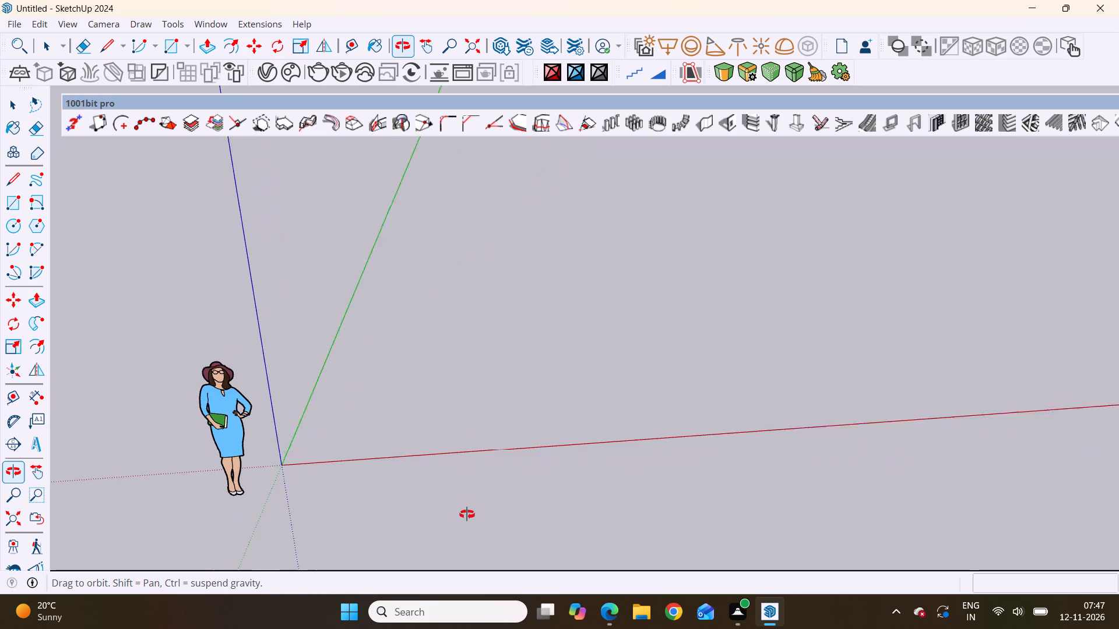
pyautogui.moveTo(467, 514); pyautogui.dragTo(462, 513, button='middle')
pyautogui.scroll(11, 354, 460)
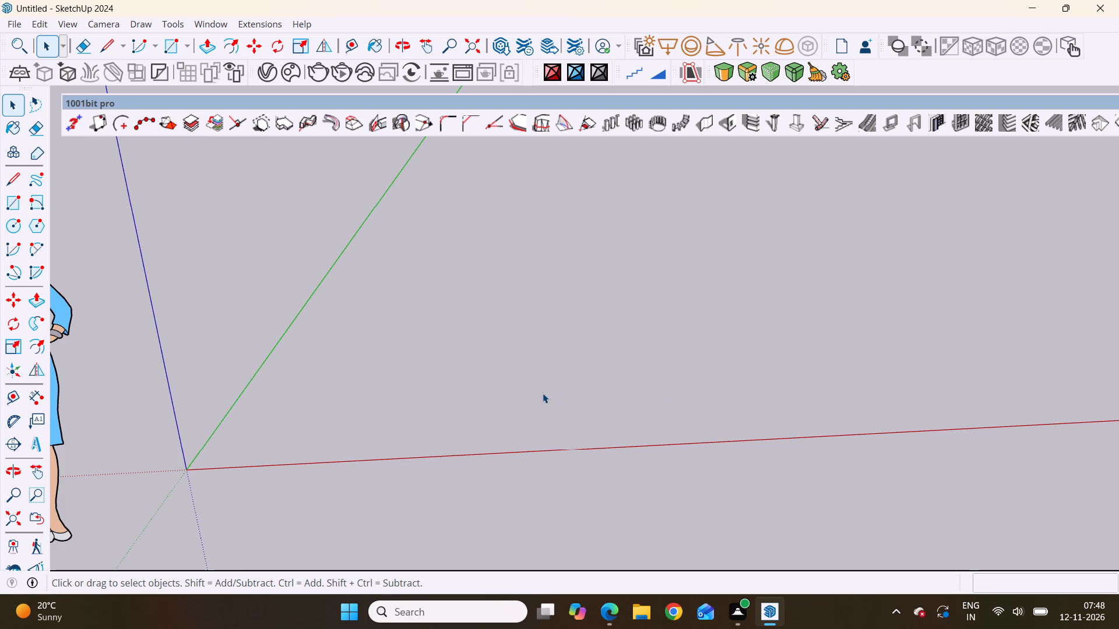
# Draw an upright 24-sided circle facing the green axis, with a radius of about 10 1/4", near the origin.
pyautogui.press('c')
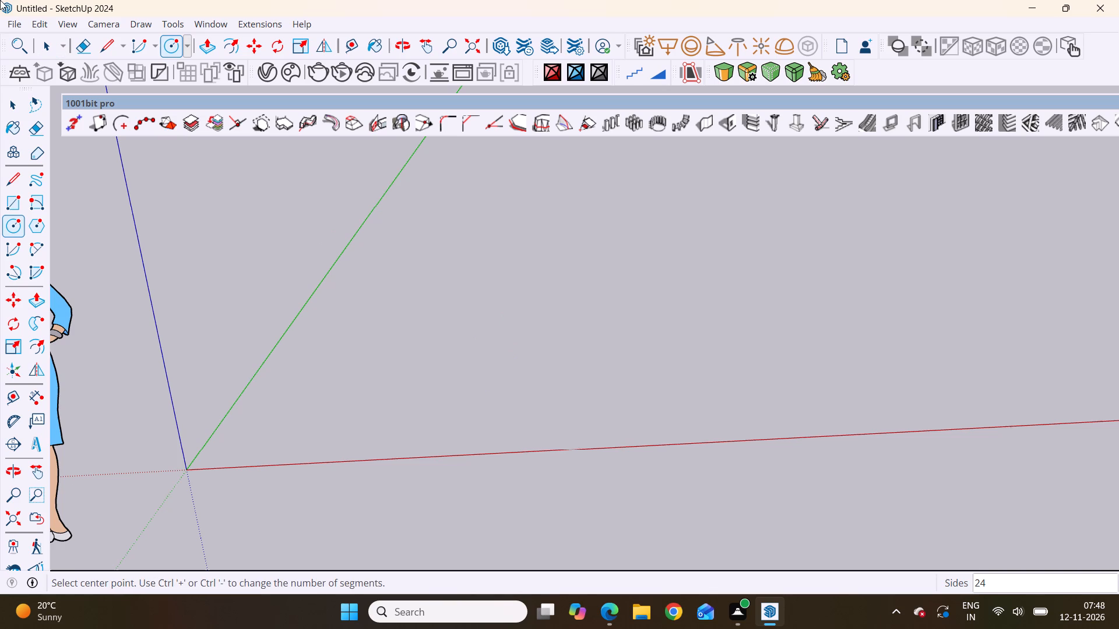
pyautogui.press('Up')
pyautogui.press('Right')
pyautogui.press('Left')
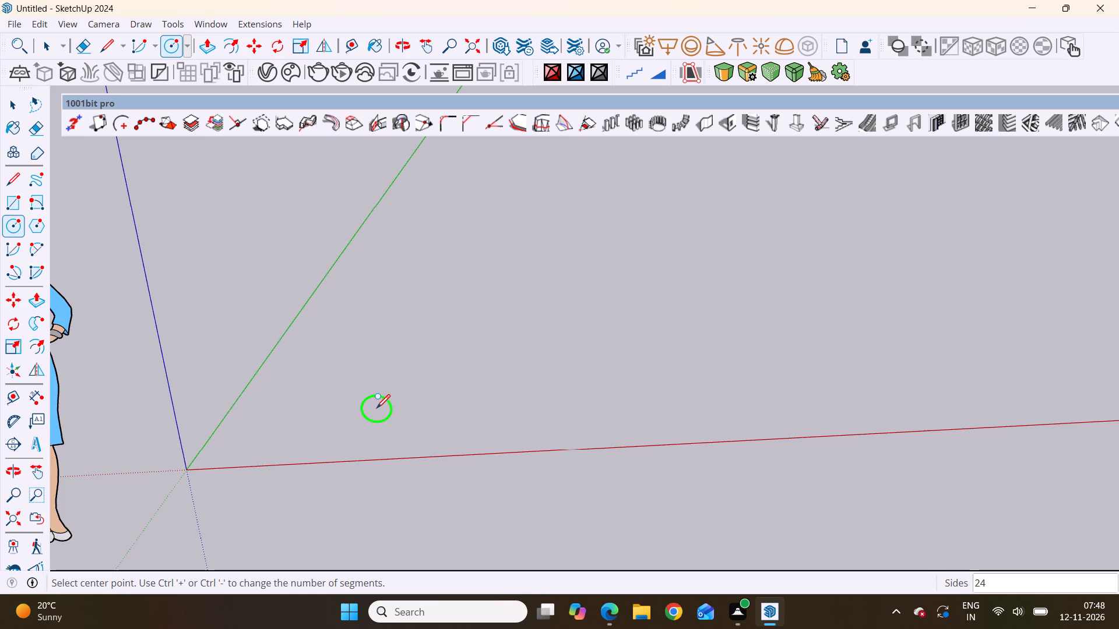
pyautogui.click(463, 333)
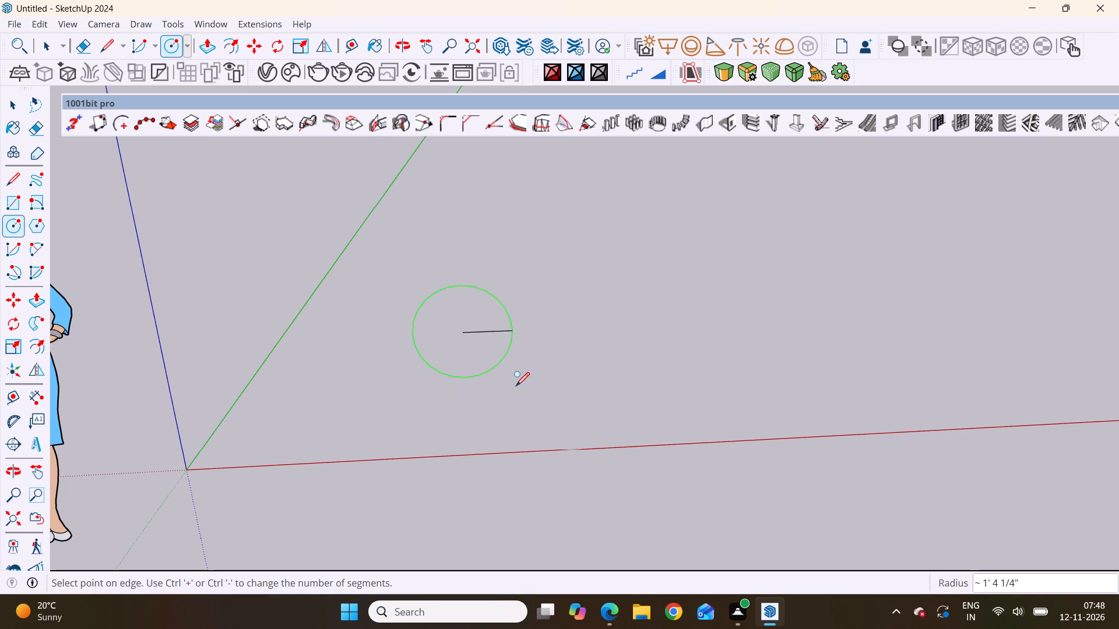
pyautogui.scroll(5, 516, 388)
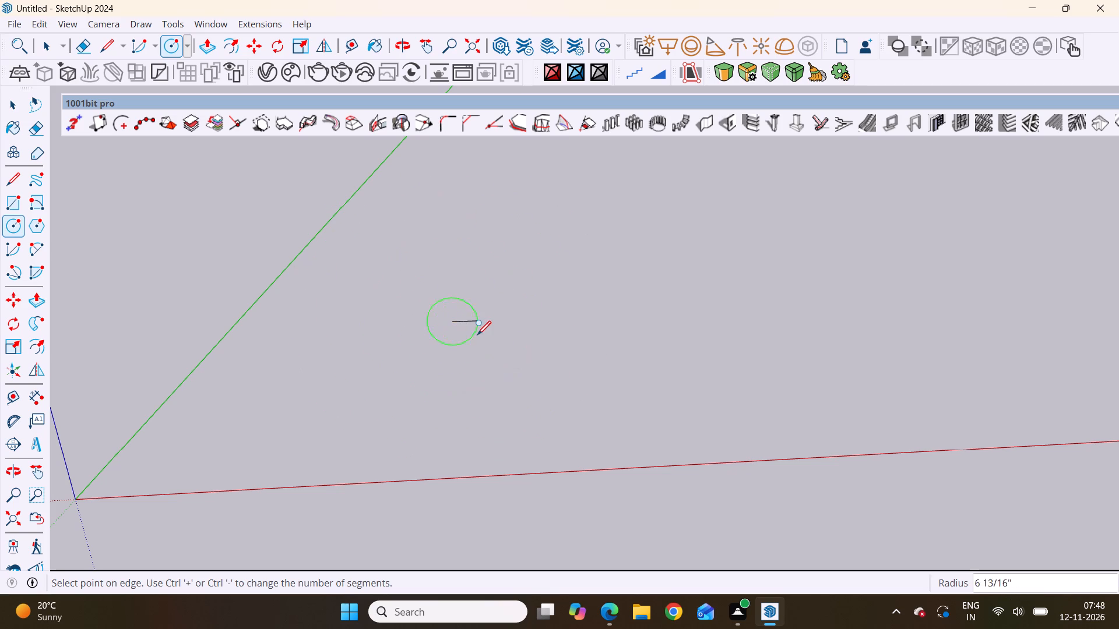
pyautogui.scroll(1, 476, 334)
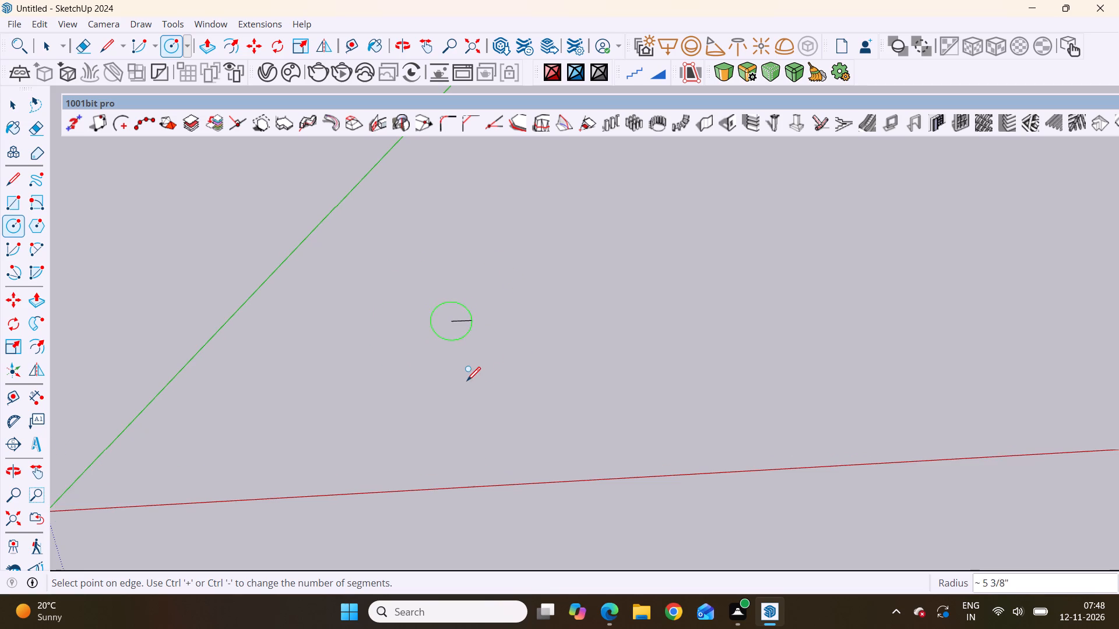
pyautogui.scroll(4, 483, 286)
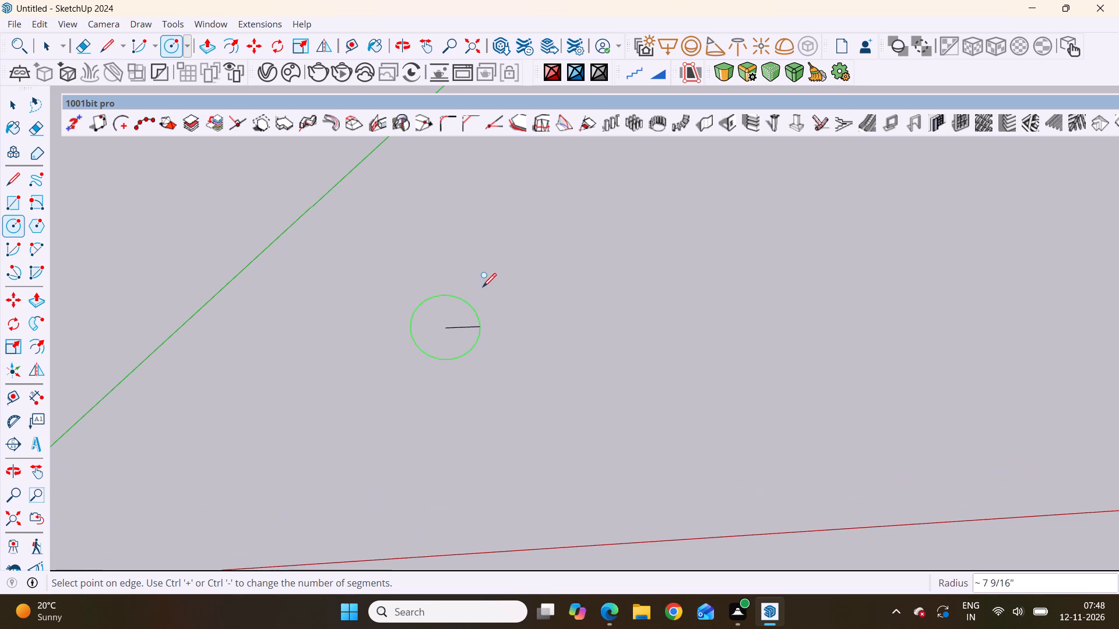
pyautogui.click(491, 414)
# Offset the upright circle's edge inward by about 4 1/16" to form a concentric inner circle.
pyautogui.scroll(-8, 513, 401)
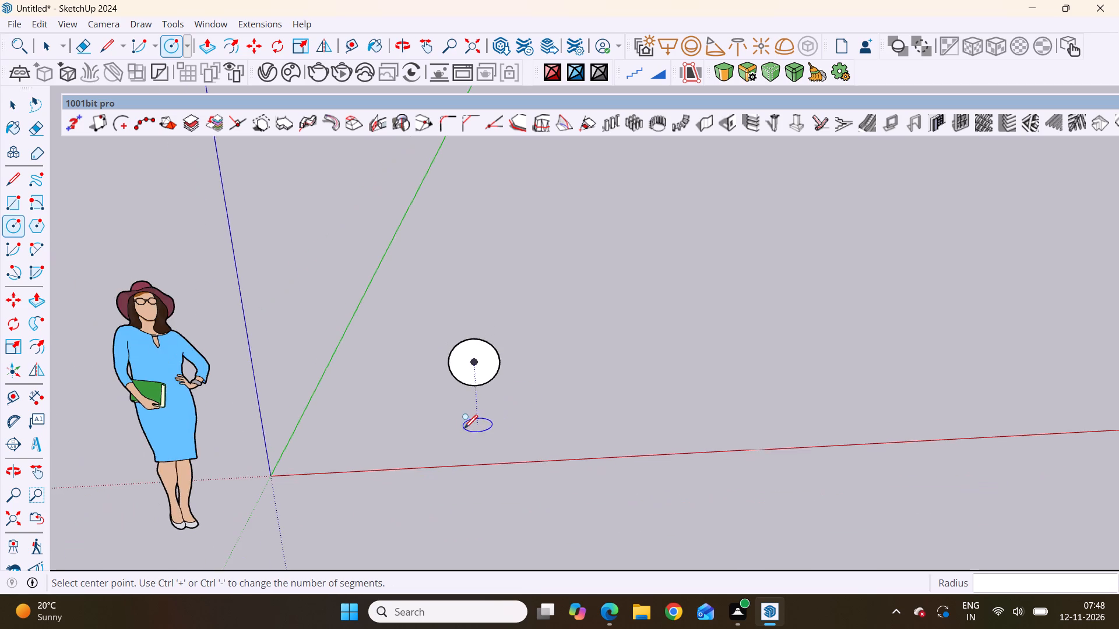
pyautogui.moveTo(462, 427); pyautogui.dragTo(461, 372, button='middle')
pyautogui.scroll(8, 462, 372)
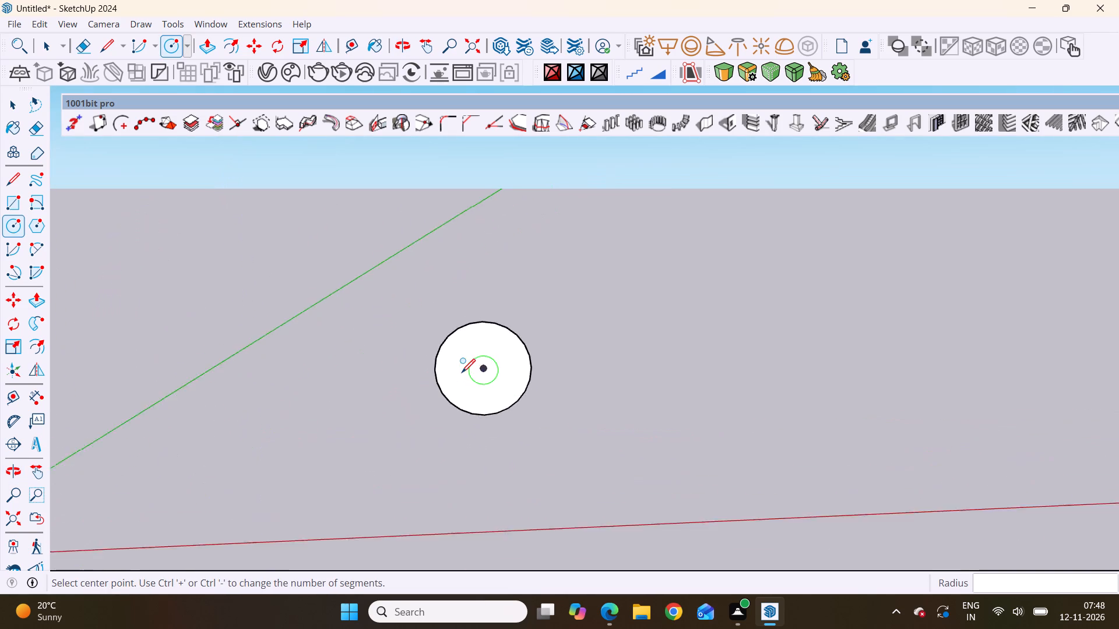
pyautogui.scroll(3, 462, 372)
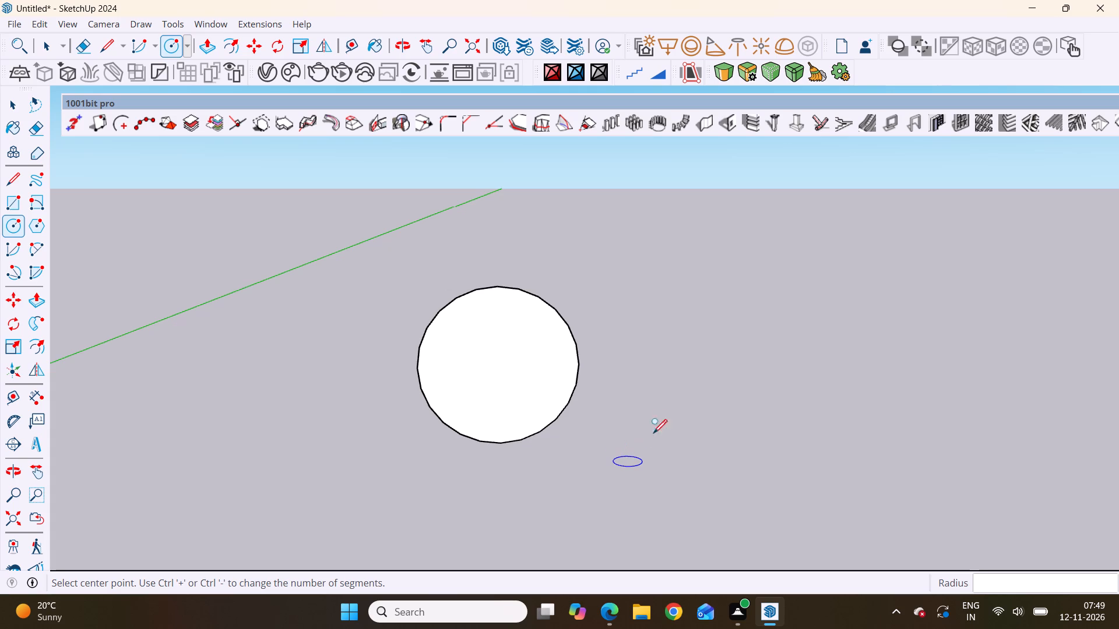
pyautogui.scroll(-3, 669, 422)
pyautogui.scroll(3, 670, 422)
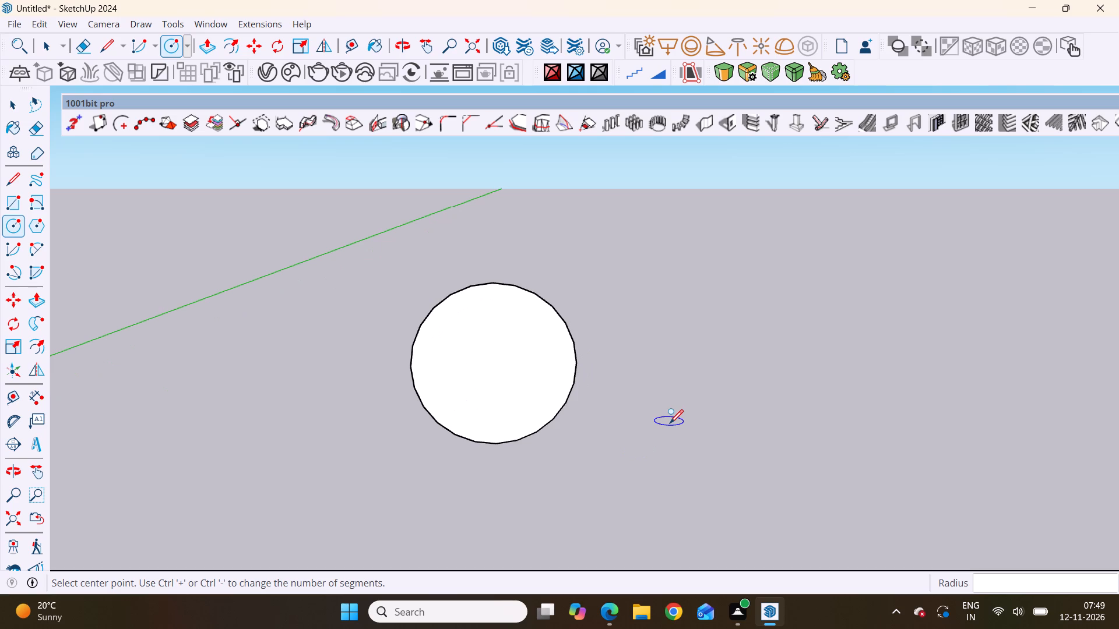
pyautogui.press('space')
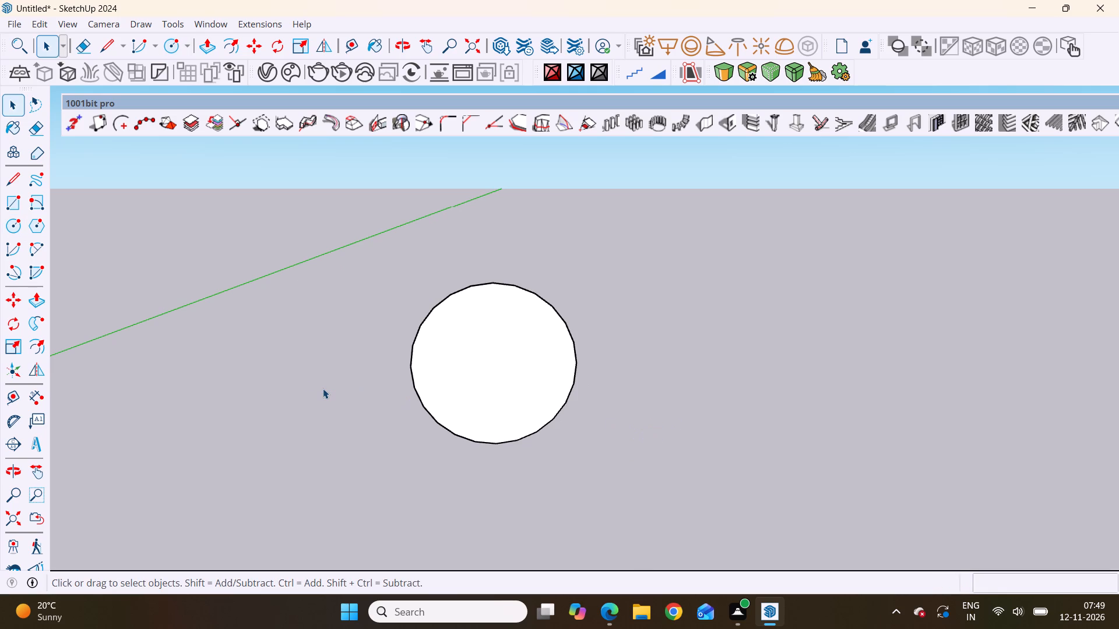
pyautogui.click(502, 340)
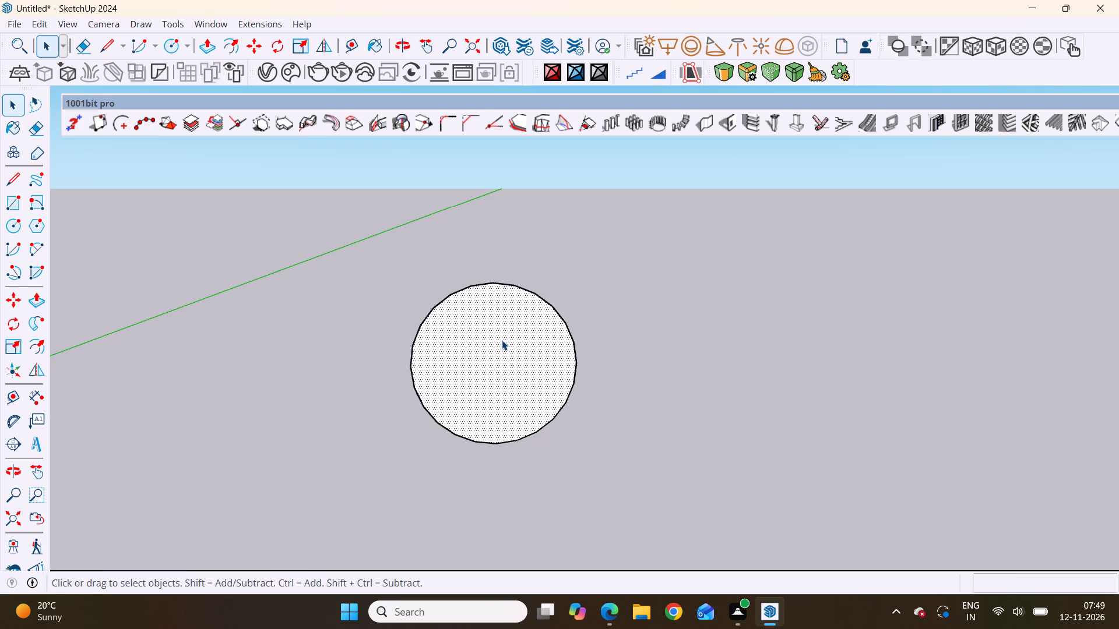
pyautogui.press('f')
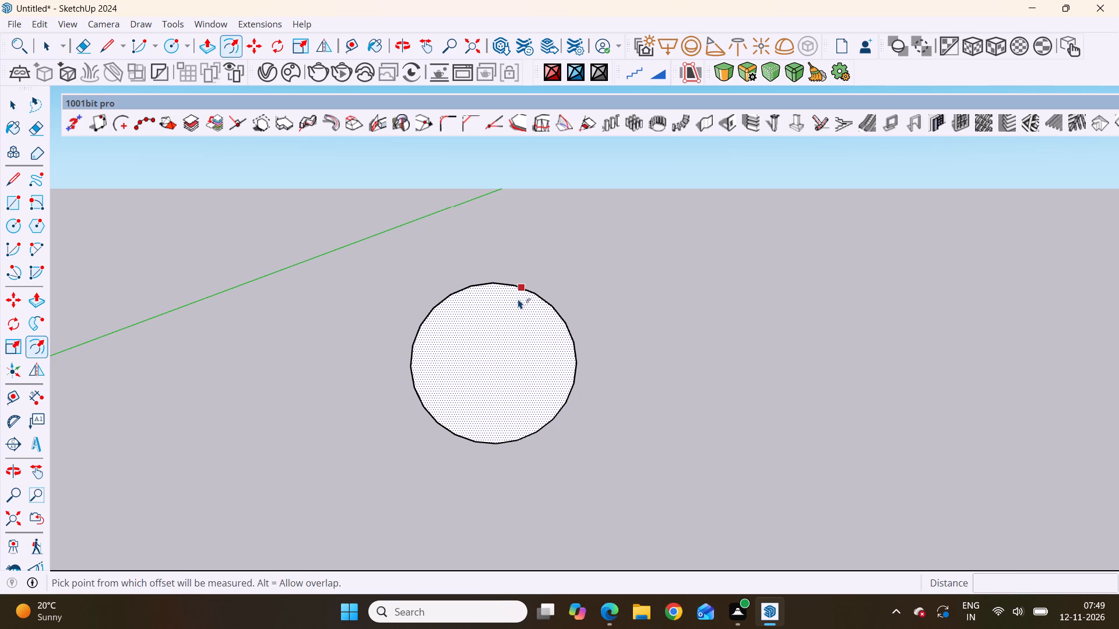
pyautogui.click(518, 296)
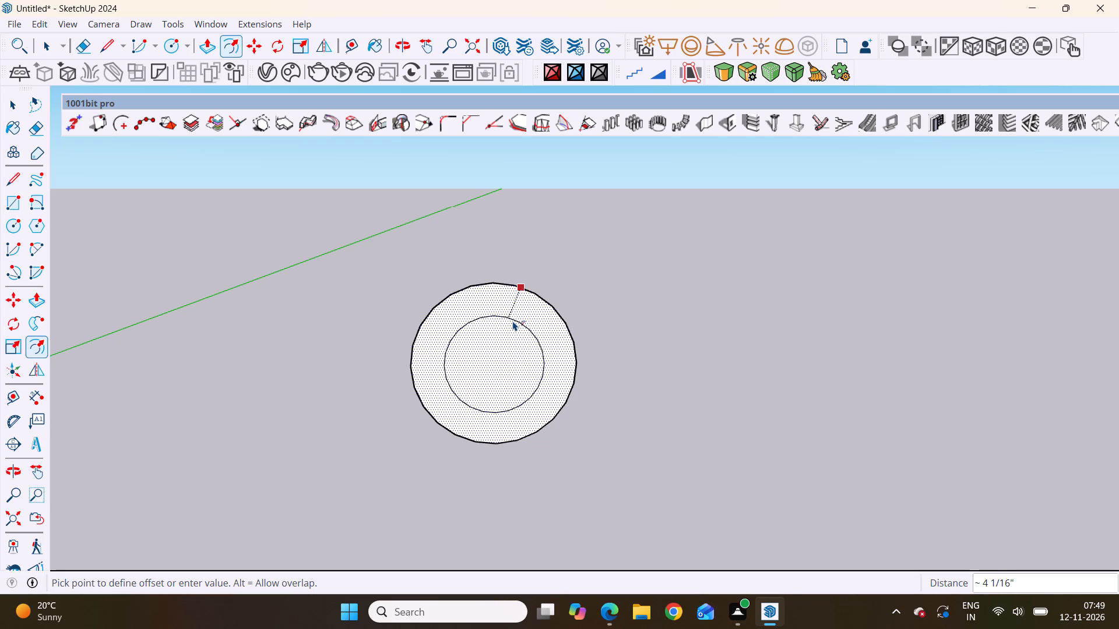
pyautogui.click(513, 321)
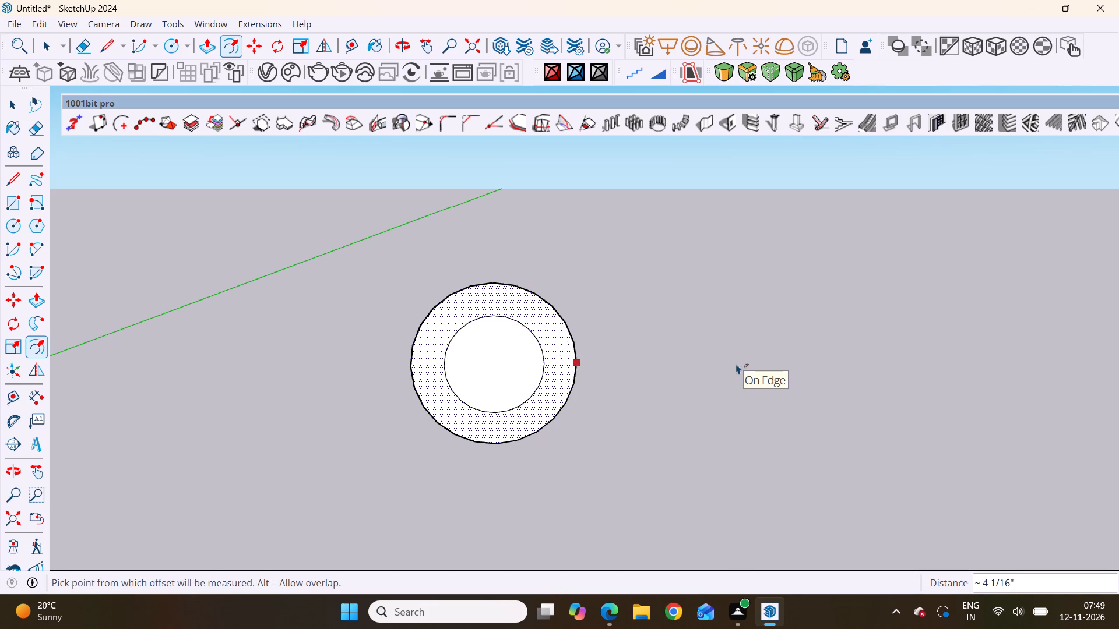
pyautogui.press('space')
pyautogui.press('space')
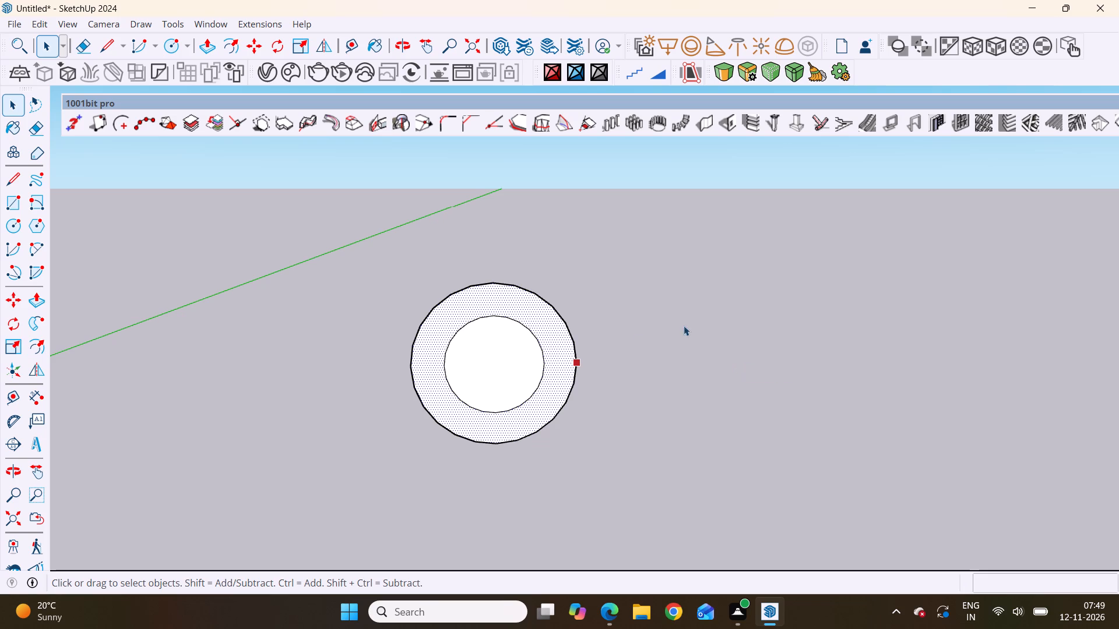
pyautogui.click(604, 348)
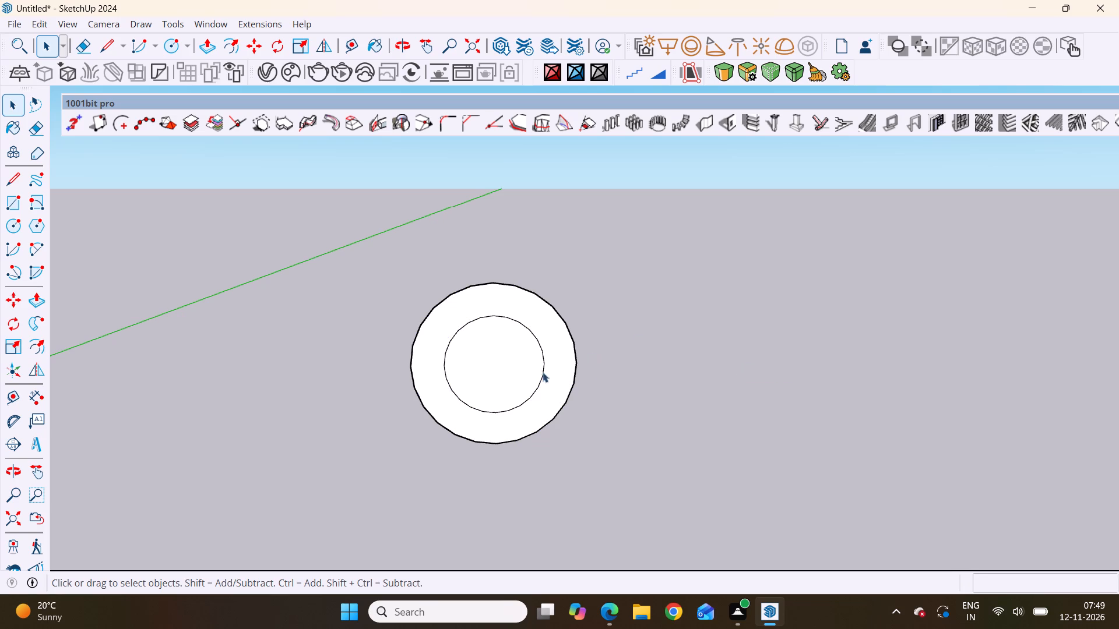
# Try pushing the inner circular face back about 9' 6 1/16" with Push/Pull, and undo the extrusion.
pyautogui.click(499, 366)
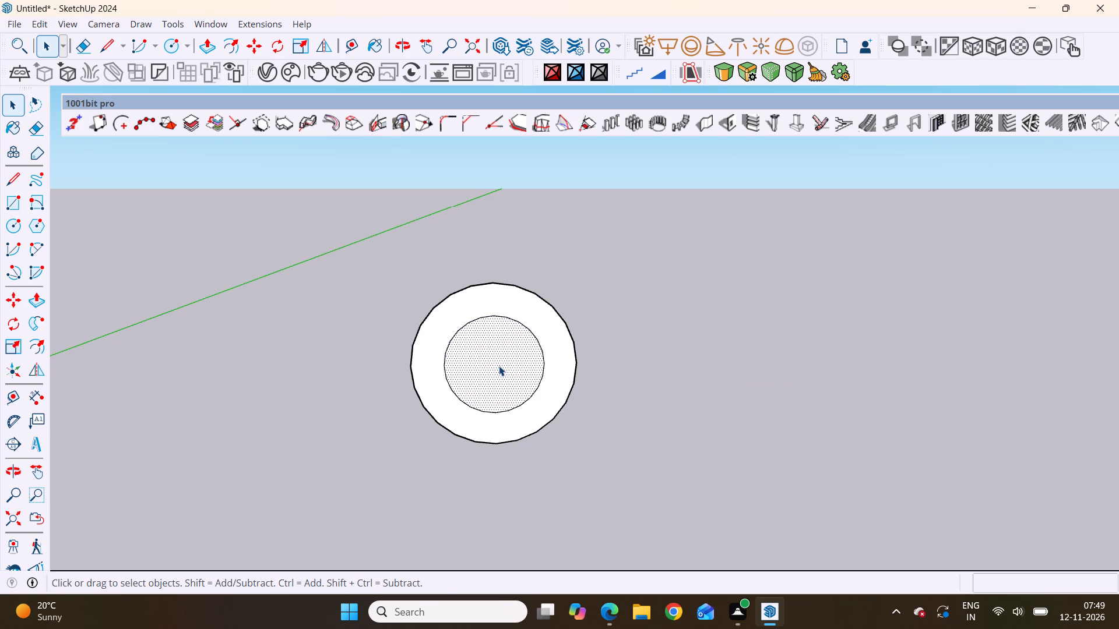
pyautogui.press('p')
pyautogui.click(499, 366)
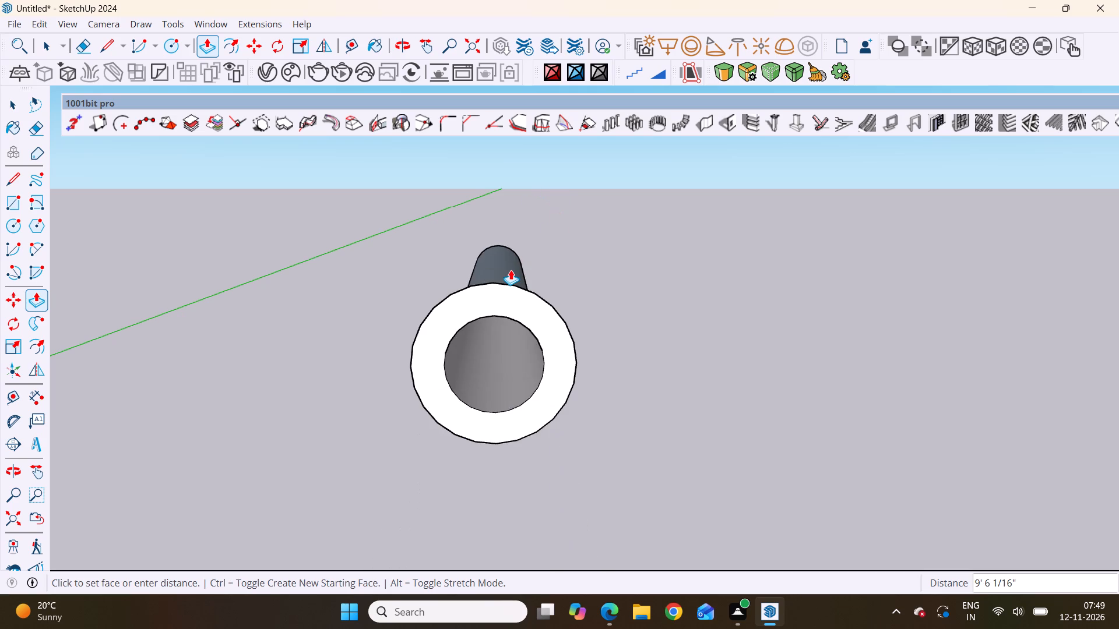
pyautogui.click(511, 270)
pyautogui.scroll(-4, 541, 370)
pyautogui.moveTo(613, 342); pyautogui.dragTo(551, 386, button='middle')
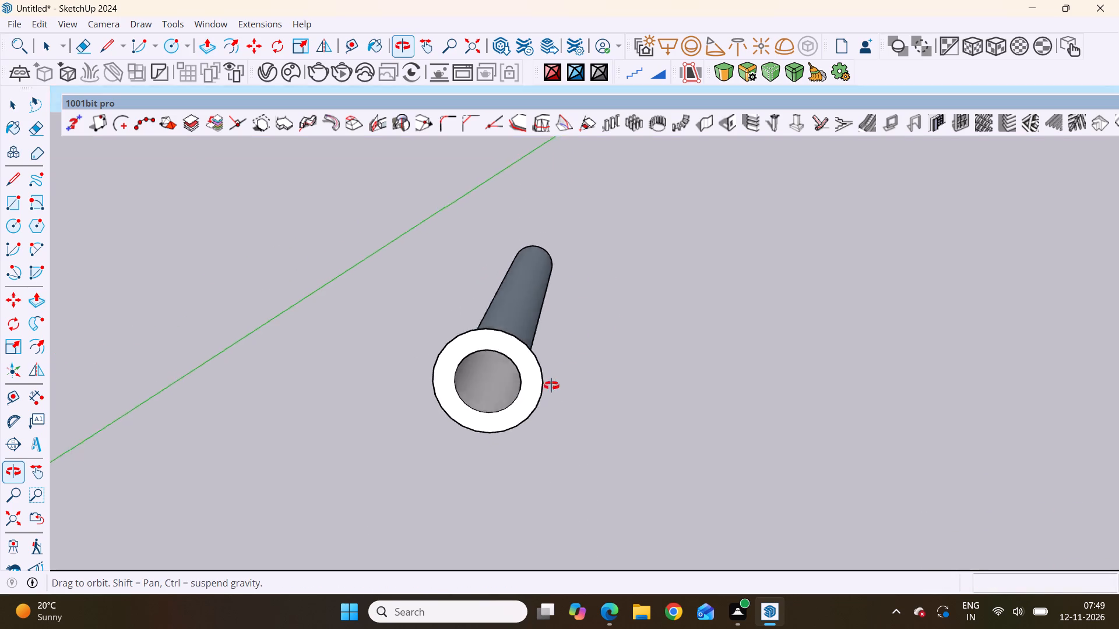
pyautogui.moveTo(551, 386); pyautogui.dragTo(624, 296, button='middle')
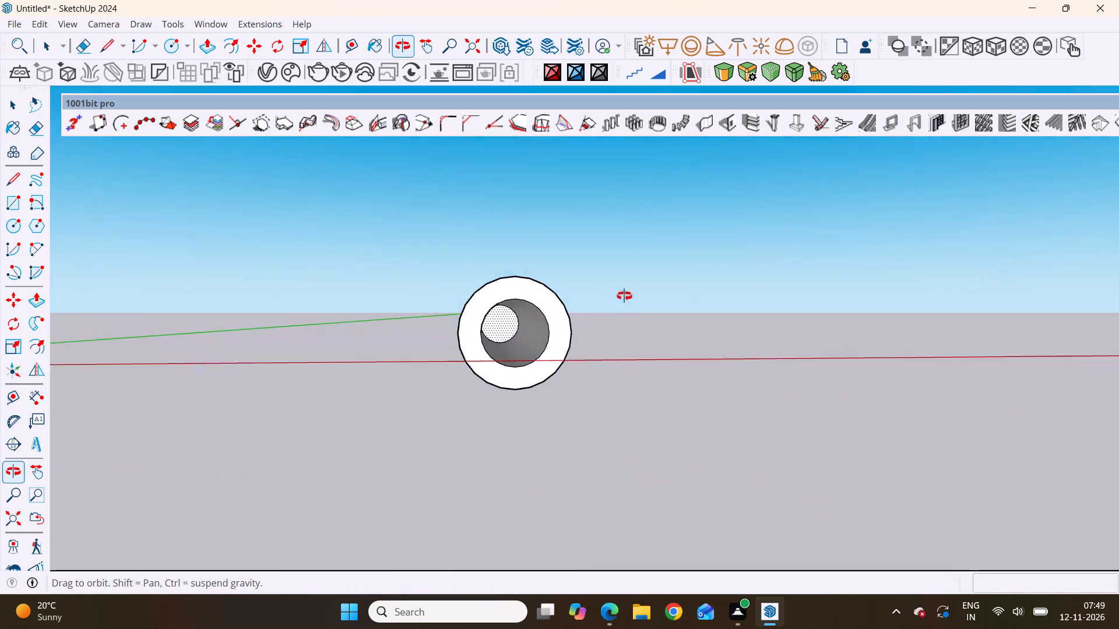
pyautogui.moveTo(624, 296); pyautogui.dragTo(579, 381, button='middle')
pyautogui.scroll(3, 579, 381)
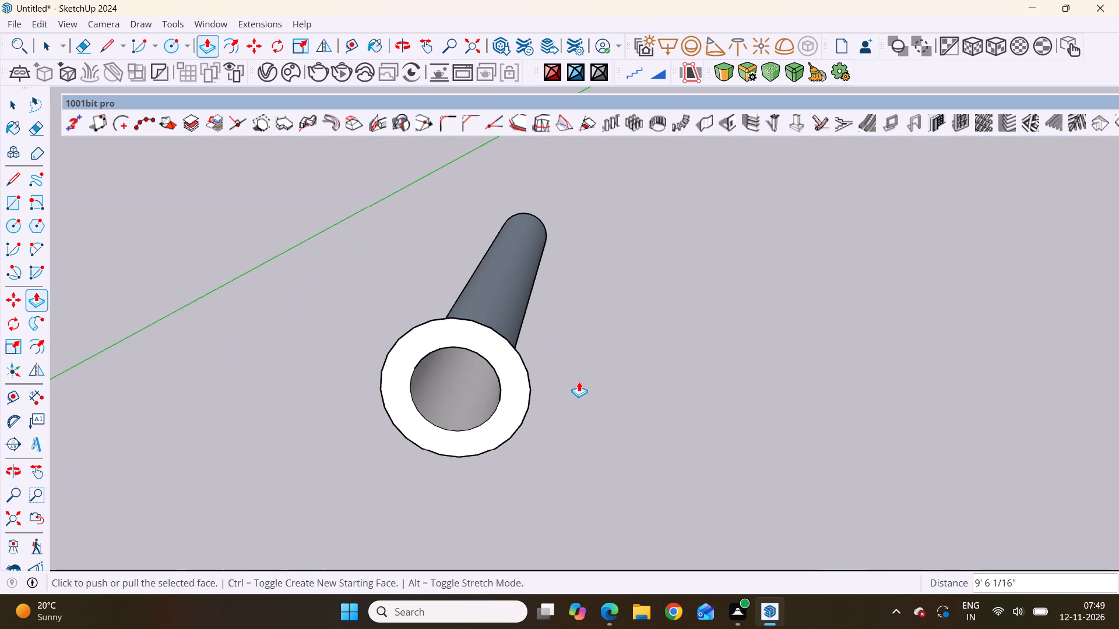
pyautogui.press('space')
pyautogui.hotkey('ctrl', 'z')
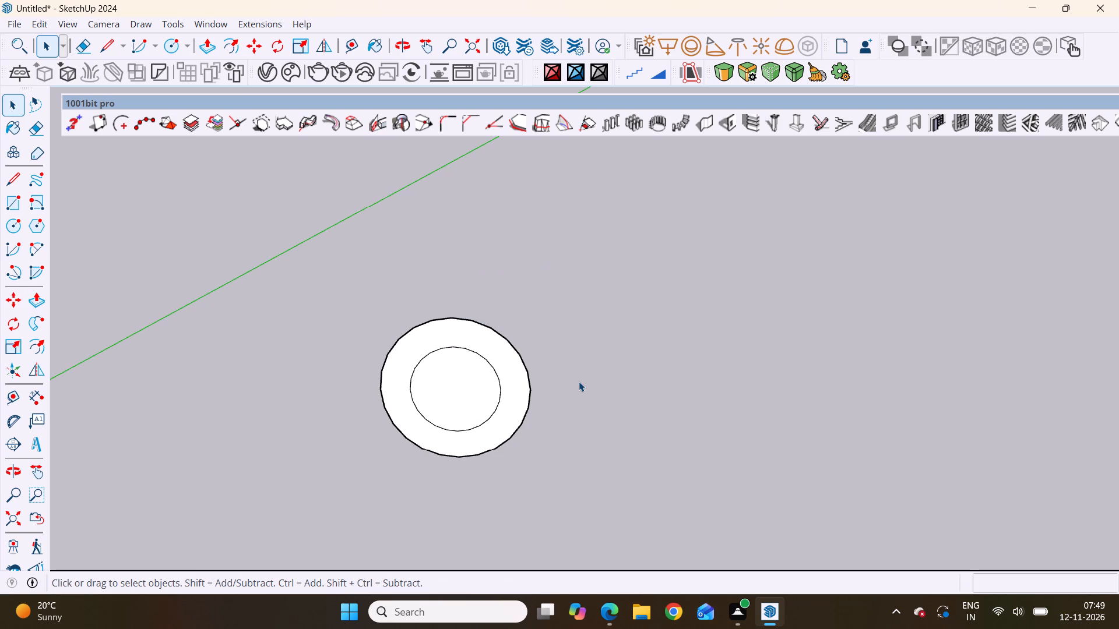
# Cut out the inner circular face to leave an open, flat ring.
pyautogui.click(446, 398)
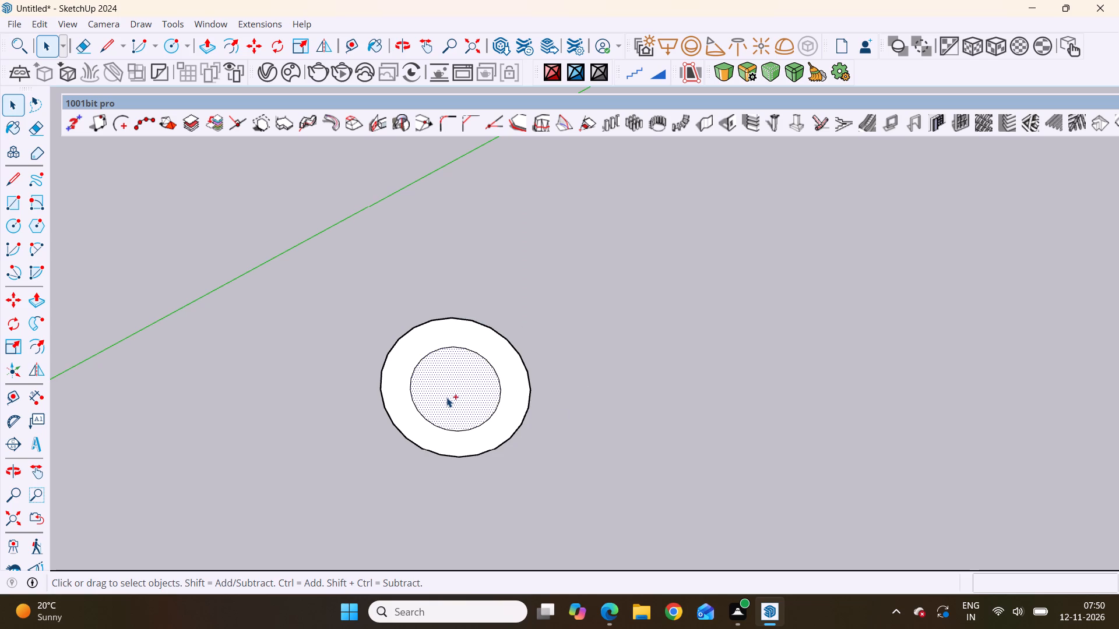
pyautogui.hotkey('ctrl', 'x')
# Extrude the flat ring face forward about 2 15/16" with Push/Pull.
pyautogui.scroll(-6, 446, 397)
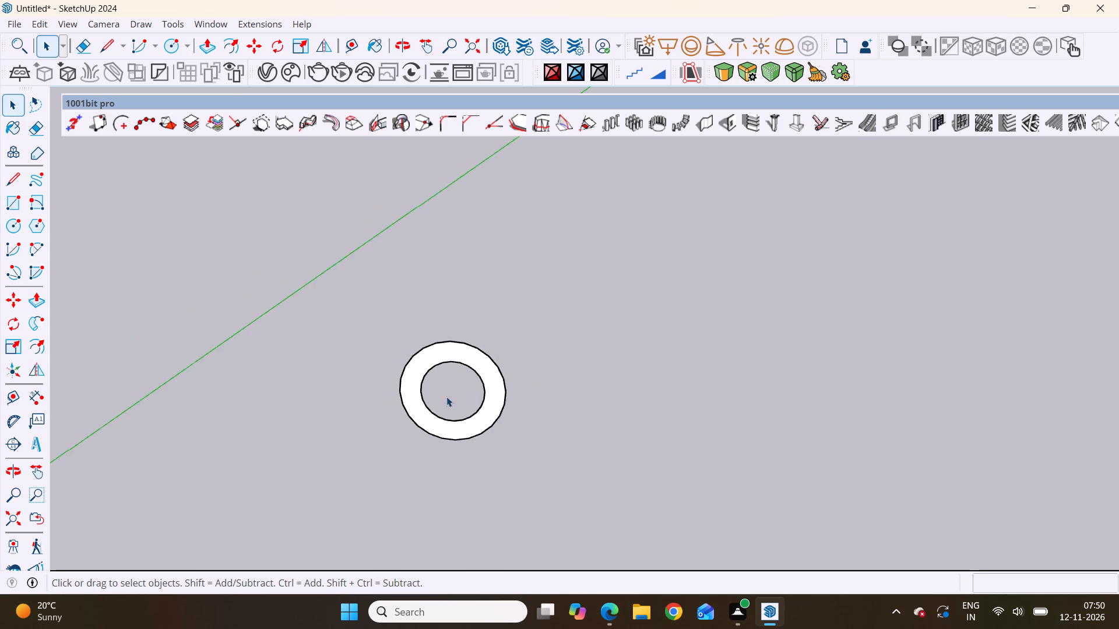
pyautogui.scroll(-2, 446, 397)
pyautogui.moveTo(474, 387); pyautogui.dragTo(502, 306, button='middle')
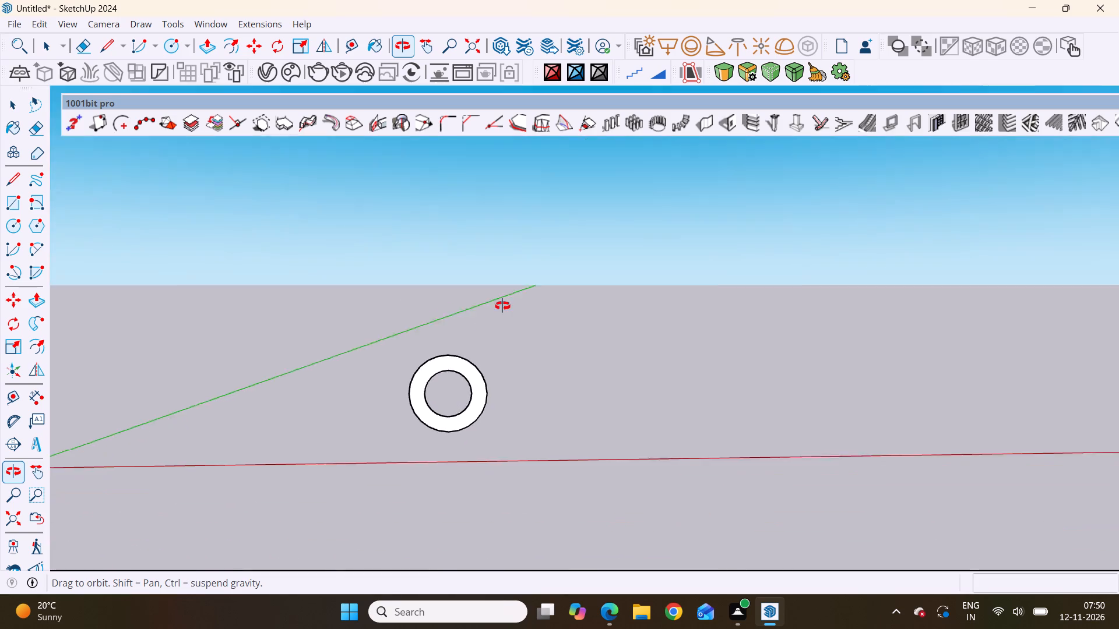
pyautogui.moveTo(502, 306); pyautogui.dragTo(504, 350, button='middle')
pyautogui.scroll(4, 400, 372)
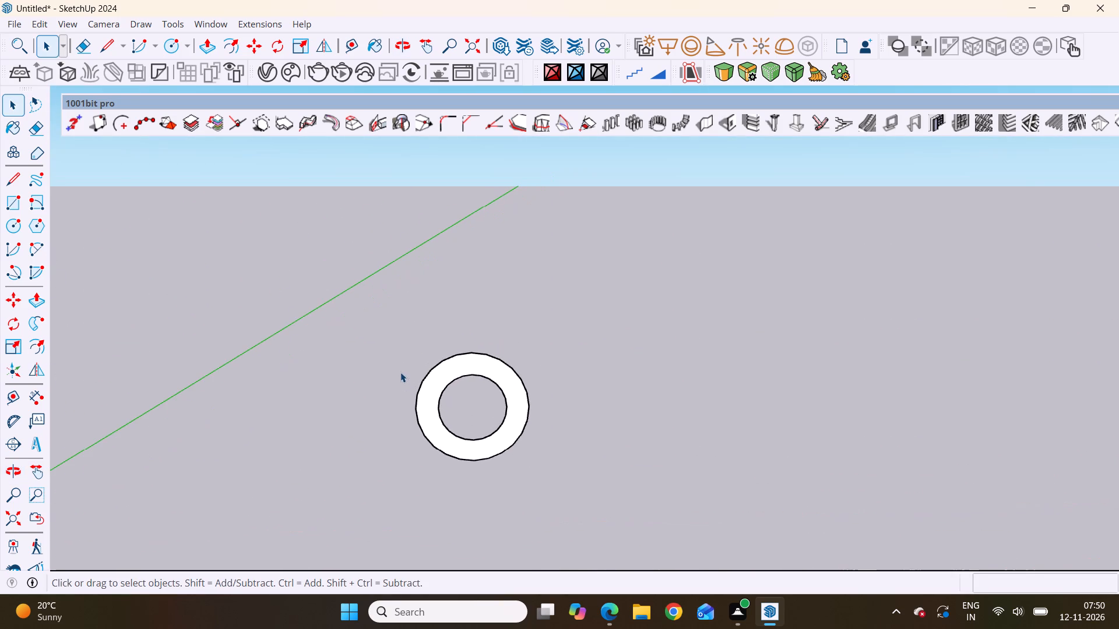
pyautogui.click(460, 362)
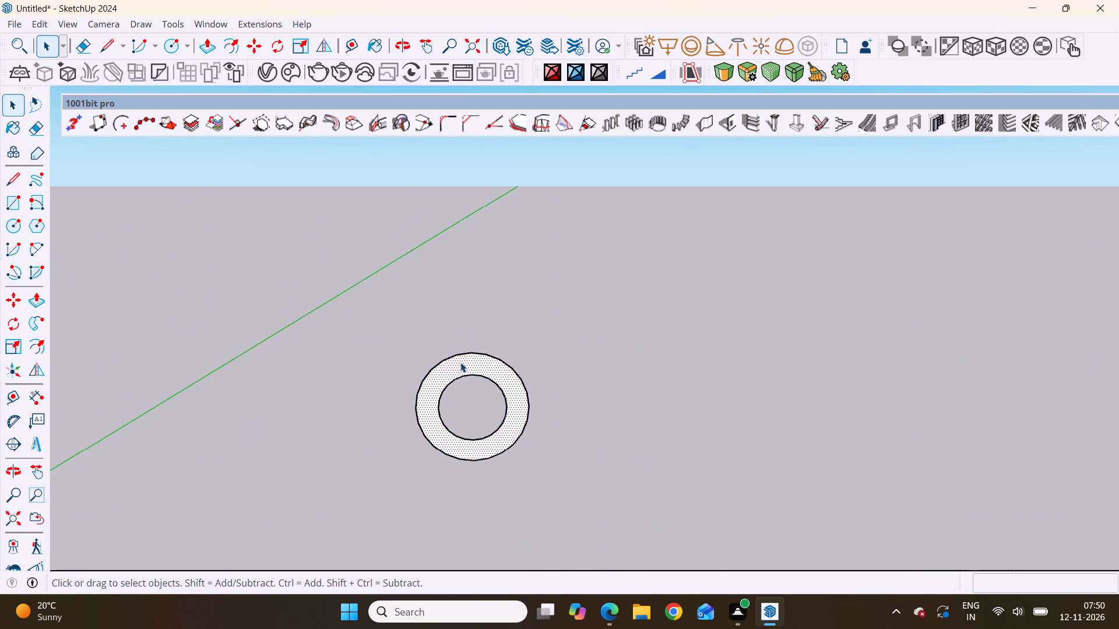
pyautogui.press('p')
pyautogui.click(460, 362)
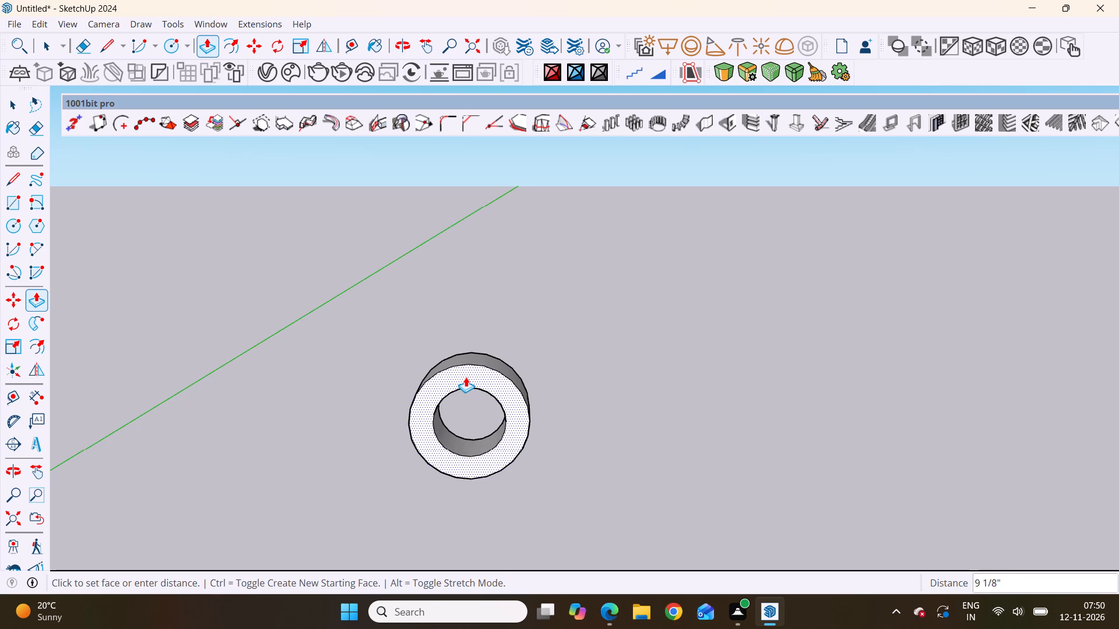
pyautogui.scroll(6, 465, 376)
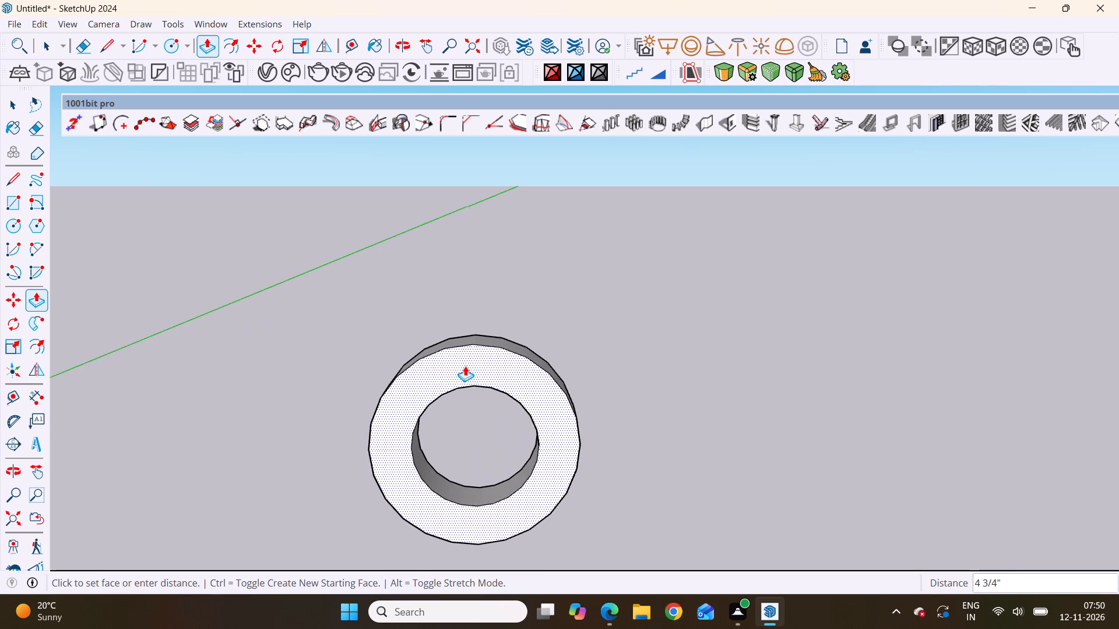
pyautogui.scroll(4, 465, 365)
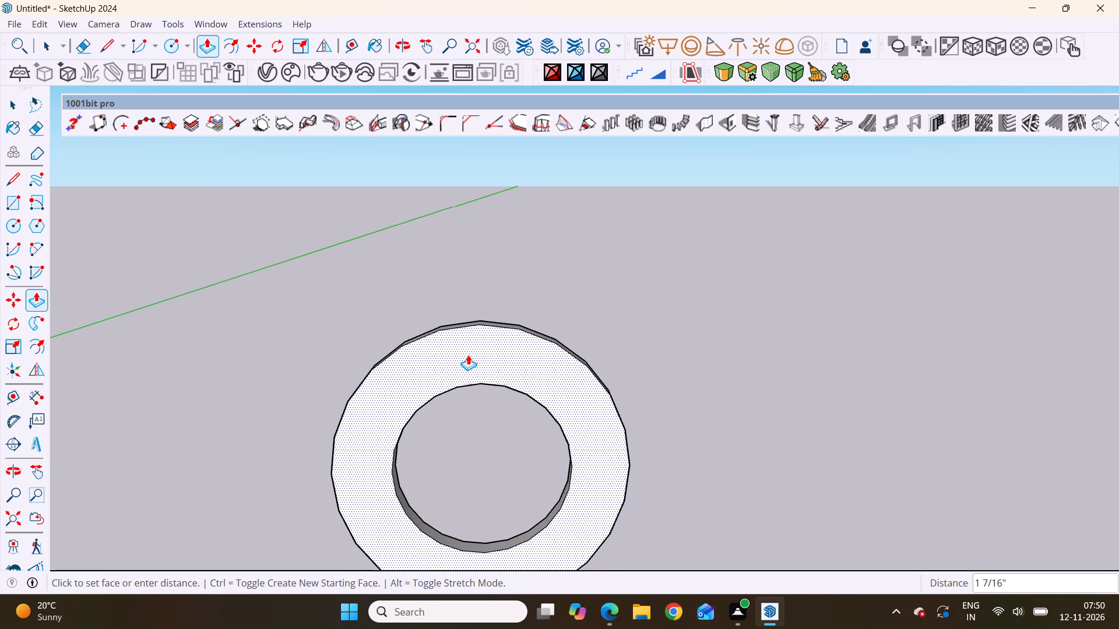
pyautogui.click(484, 362)
pyautogui.scroll(-5, 484, 362)
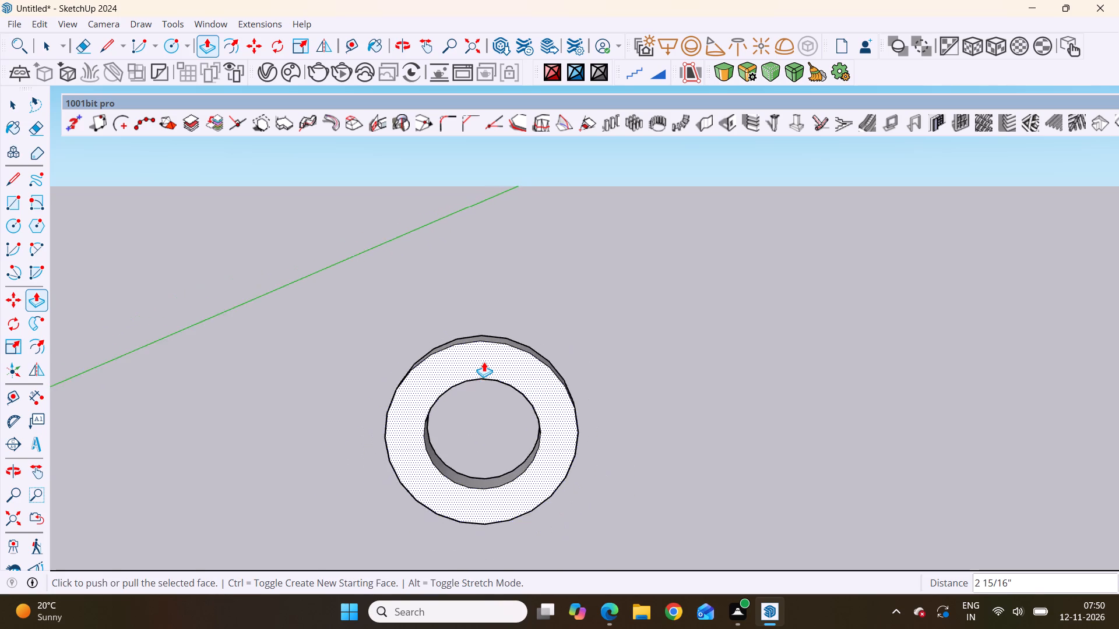
# Examine the extruded ring's thickness and central opening from several angles.
pyautogui.scroll(-3, 484, 362)
pyautogui.moveTo(586, 446); pyautogui.dragTo(422, 329, button='middle')
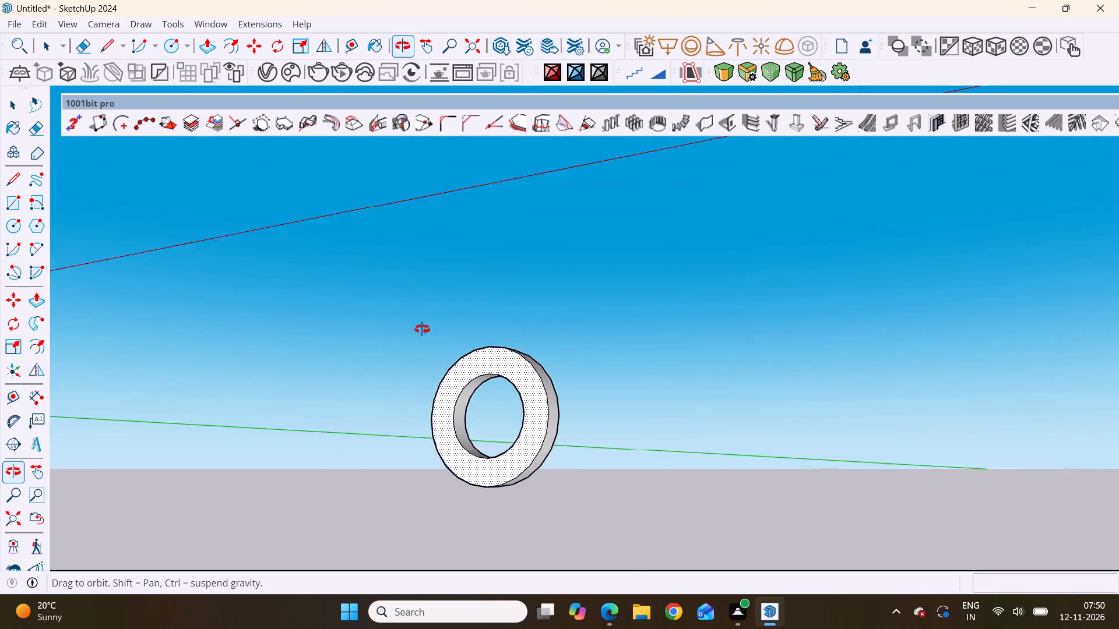
pyautogui.moveTo(422, 329); pyautogui.dragTo(617, 505, button='middle')
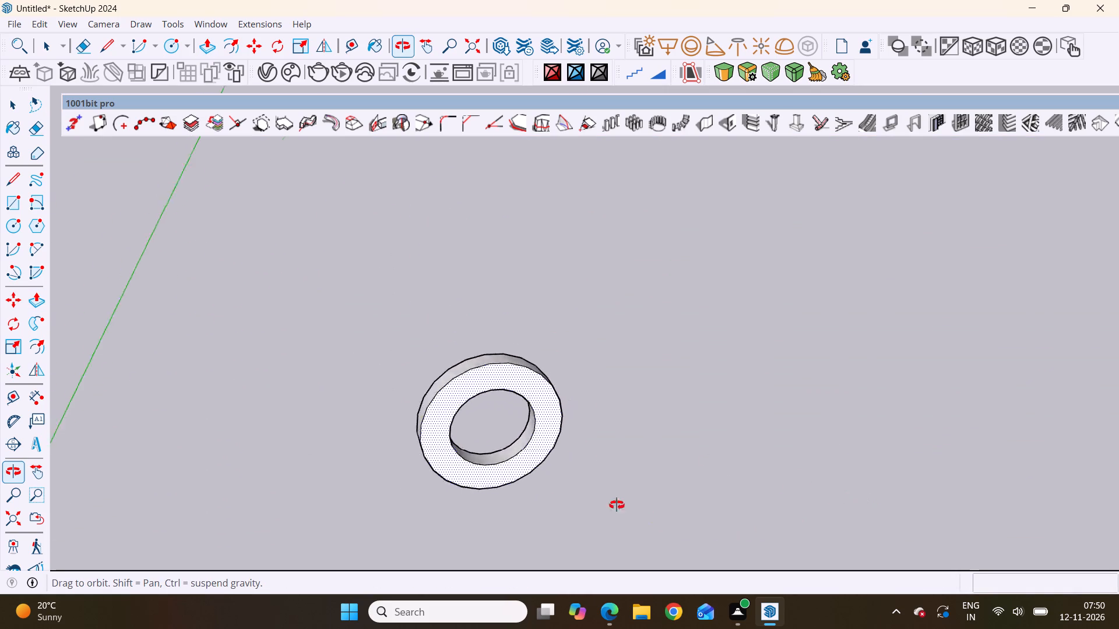
pyautogui.moveTo(617, 505); pyautogui.dragTo(580, 412, button='middle')
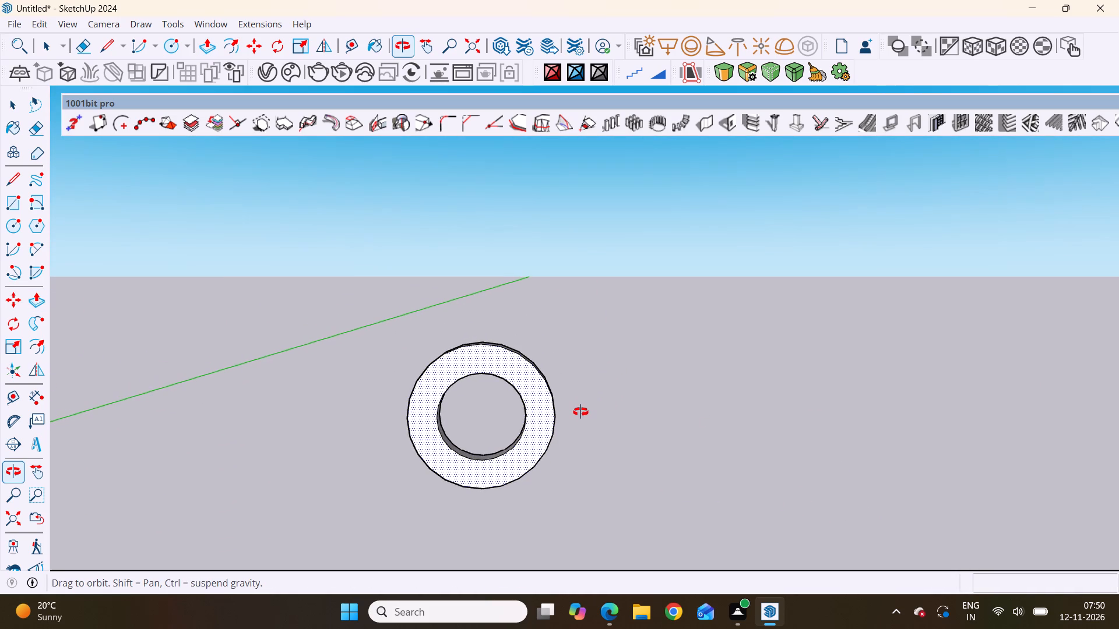
pyautogui.moveTo(580, 412); pyautogui.dragTo(575, 461, button='middle')
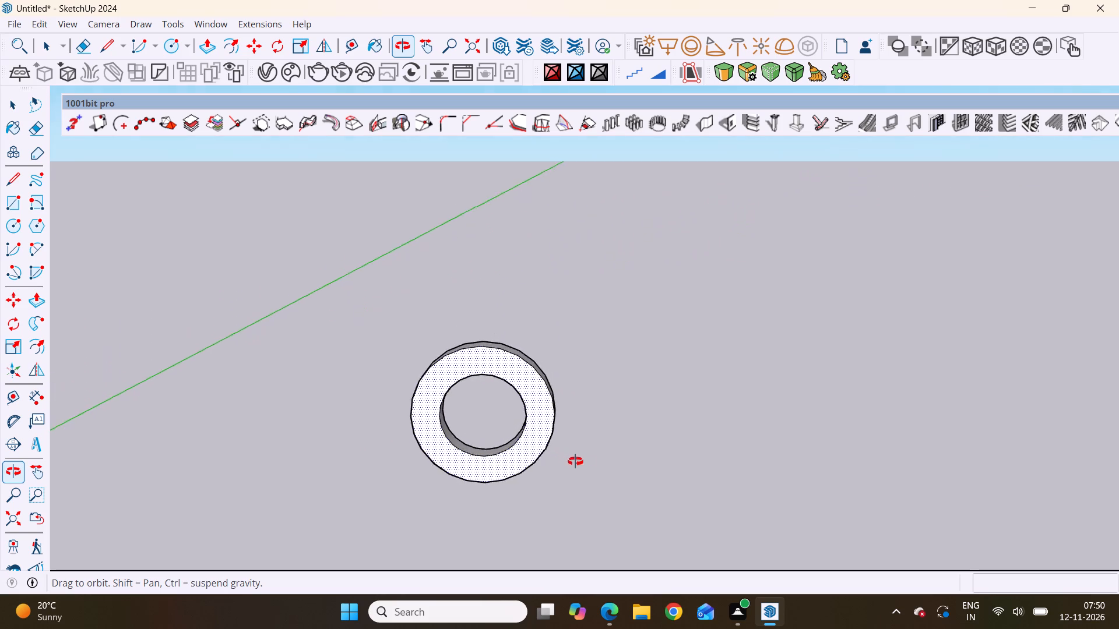
pyautogui.moveTo(575, 461); pyautogui.dragTo(571, 388, button='middle')
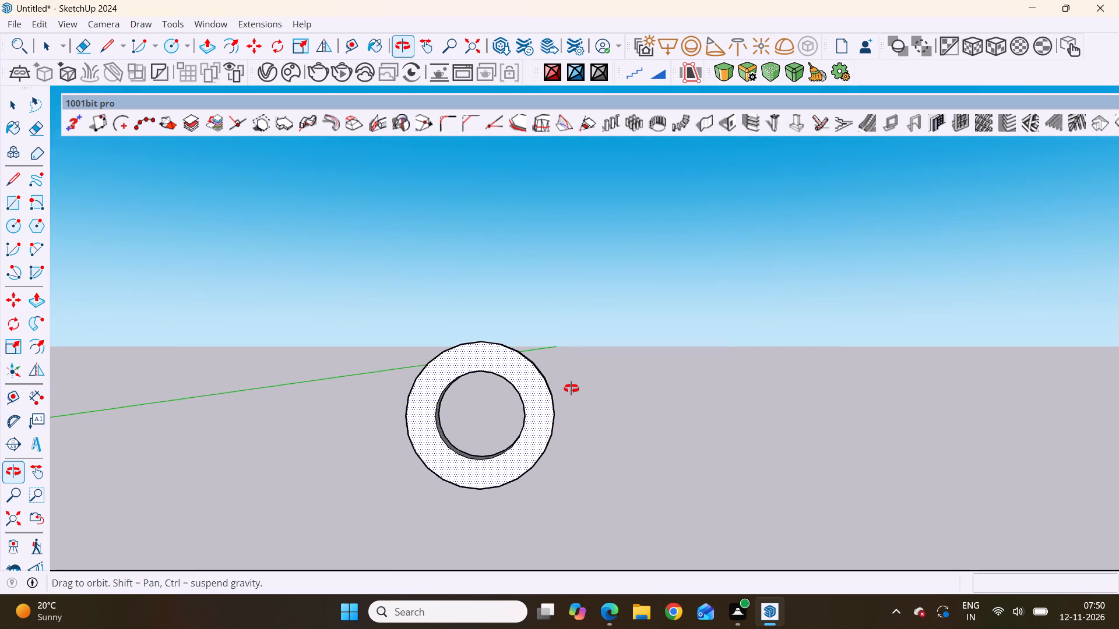
pyautogui.moveTo(571, 388); pyautogui.dragTo(571, 391, button='middle')
pyautogui.scroll(-4, 572, 412)
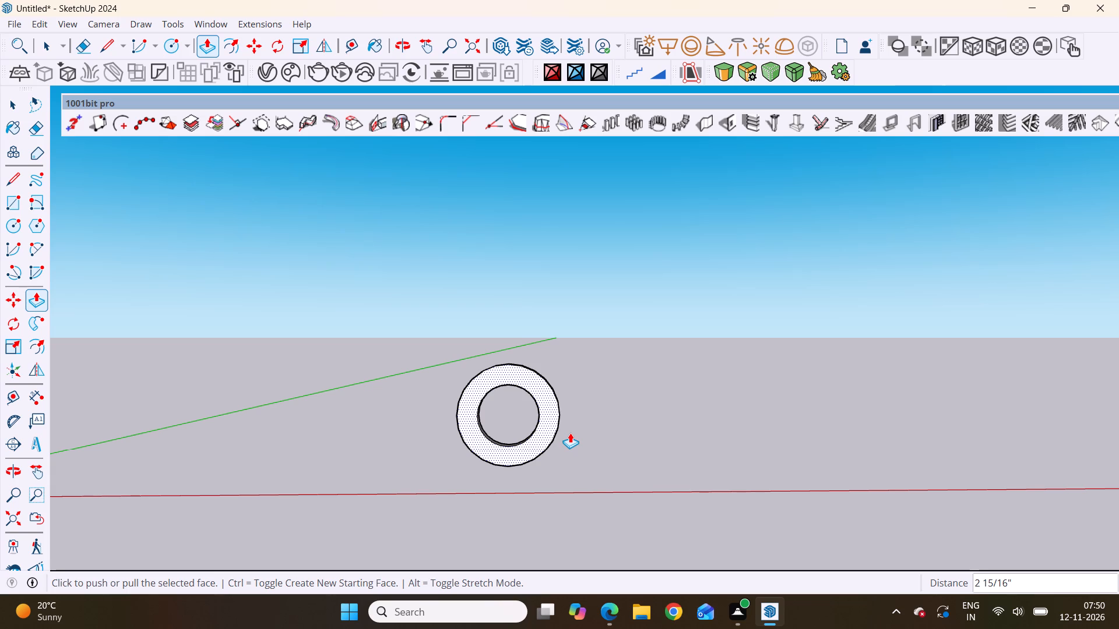
# Leave Push/Pull and clear the selection of the ring's front face.
pyautogui.press('space')
pyautogui.press('space')
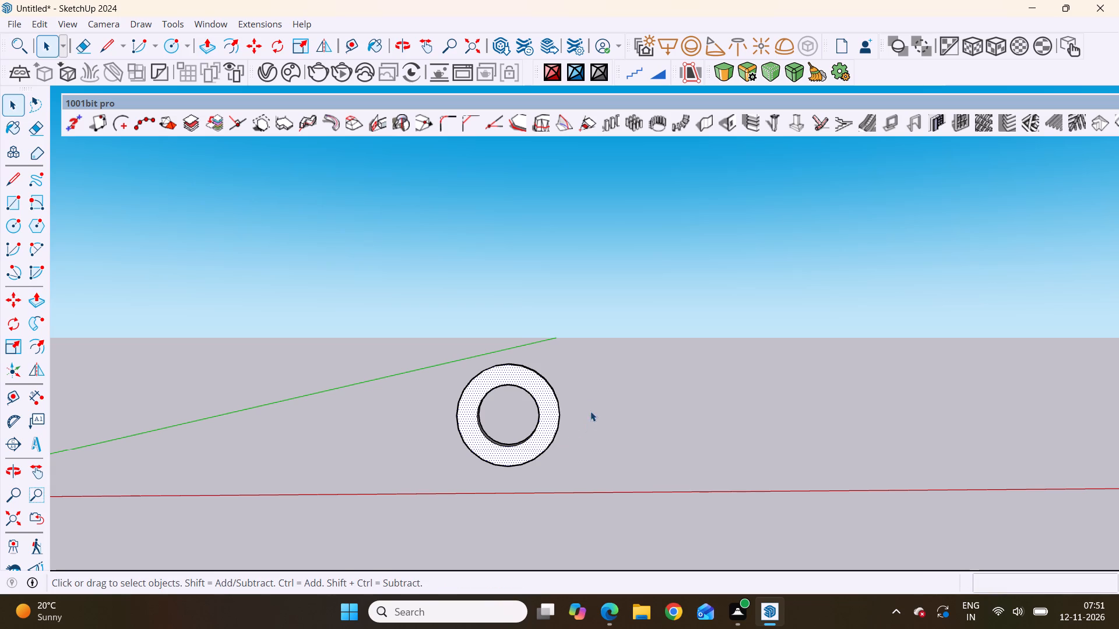
pyautogui.moveTo(599, 355); pyautogui.dragTo(556, 397)
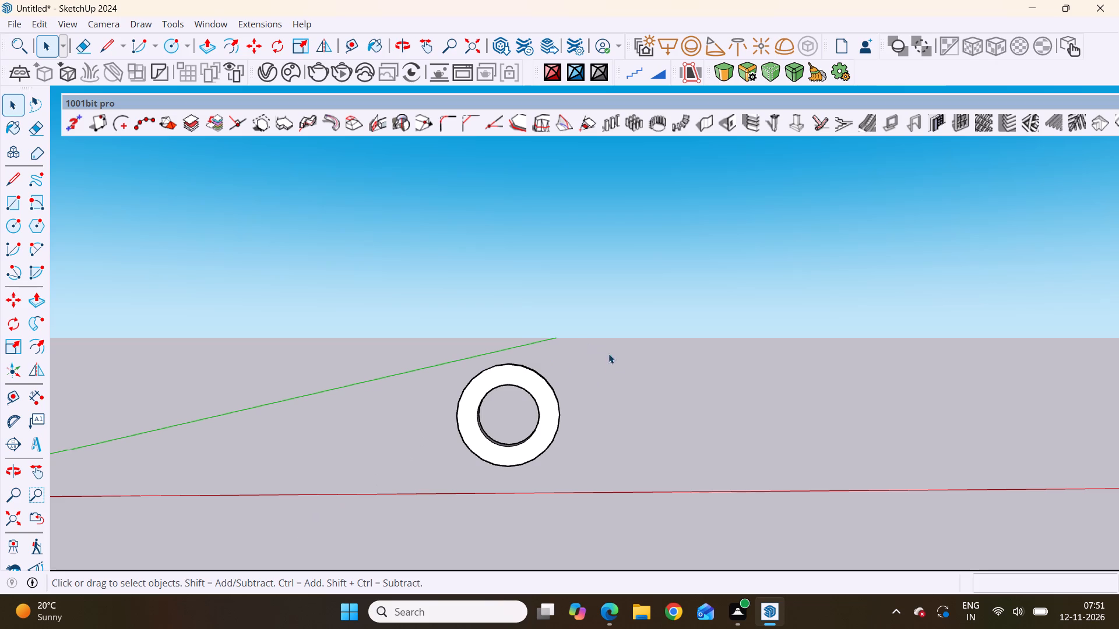
# Select the entire extruded ring and delete it from the model.
pyautogui.moveTo(608, 354); pyautogui.dragTo(462, 472)
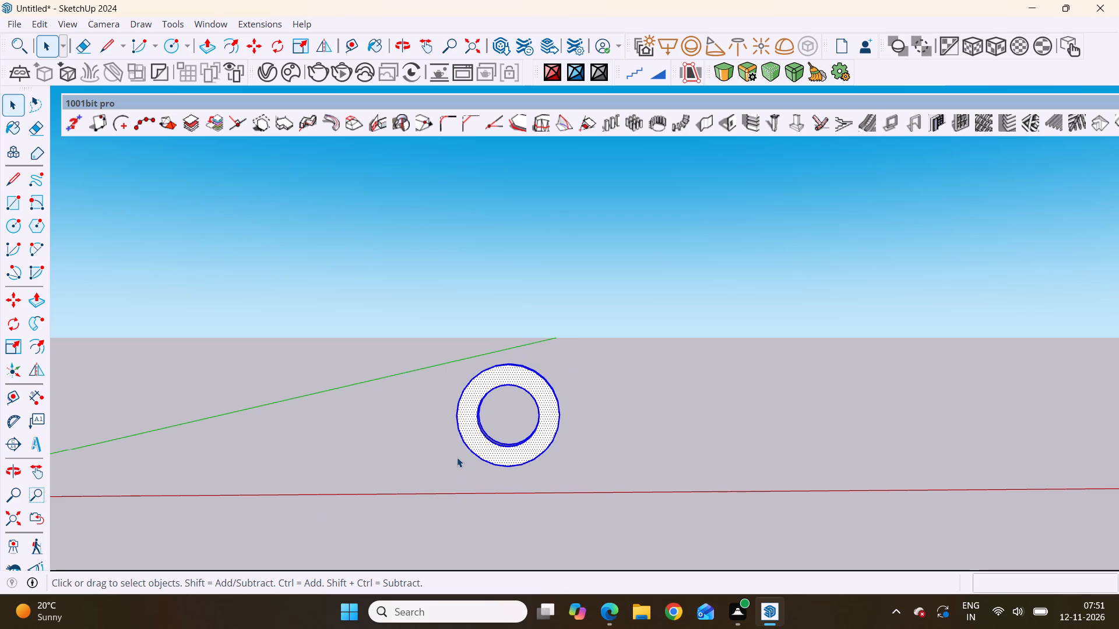
pyautogui.scroll(2, 497, 422)
pyautogui.scroll(-7, 497, 421)
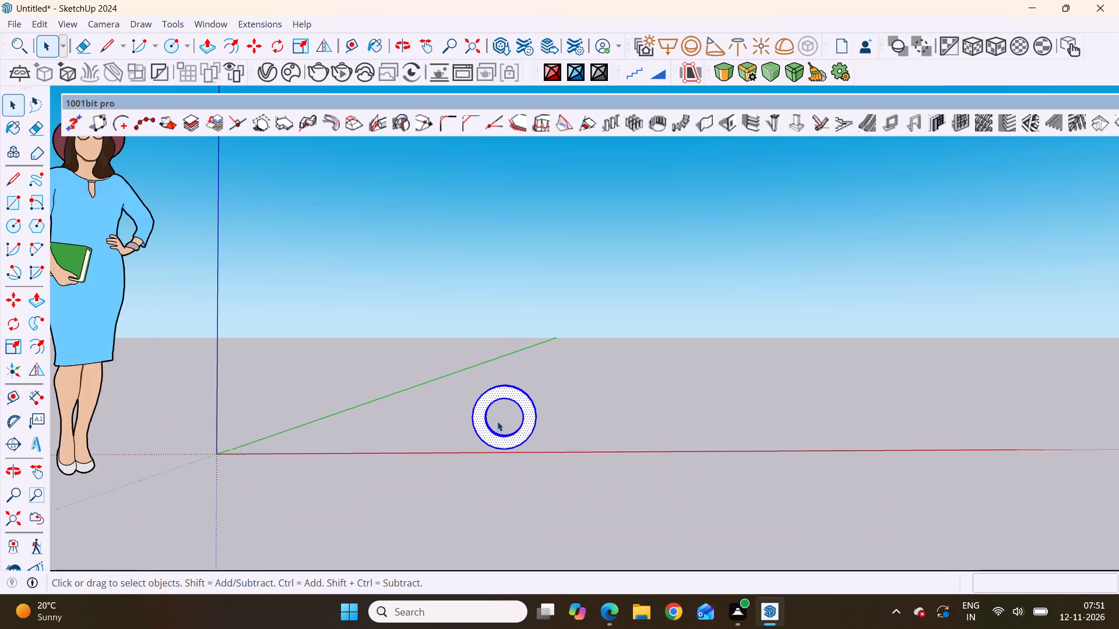
pyautogui.scroll(-4, 497, 421)
pyautogui.moveTo(492, 440); pyautogui.dragTo(512, 498, button='middle')
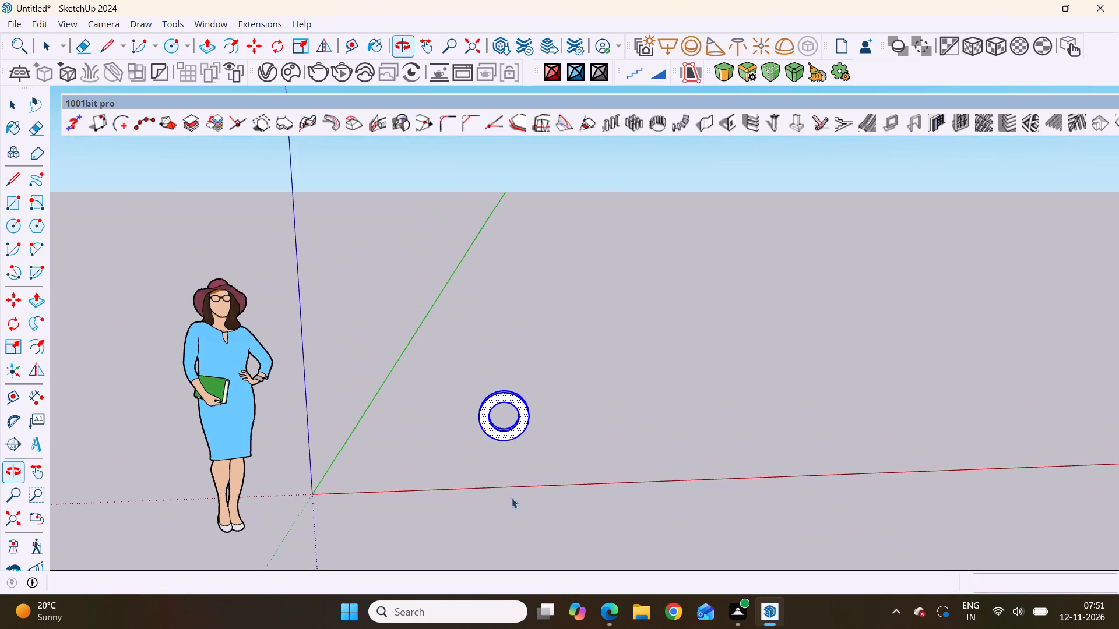
pyautogui.scroll(10, 475, 462)
pyautogui.scroll(1, 532, 427)
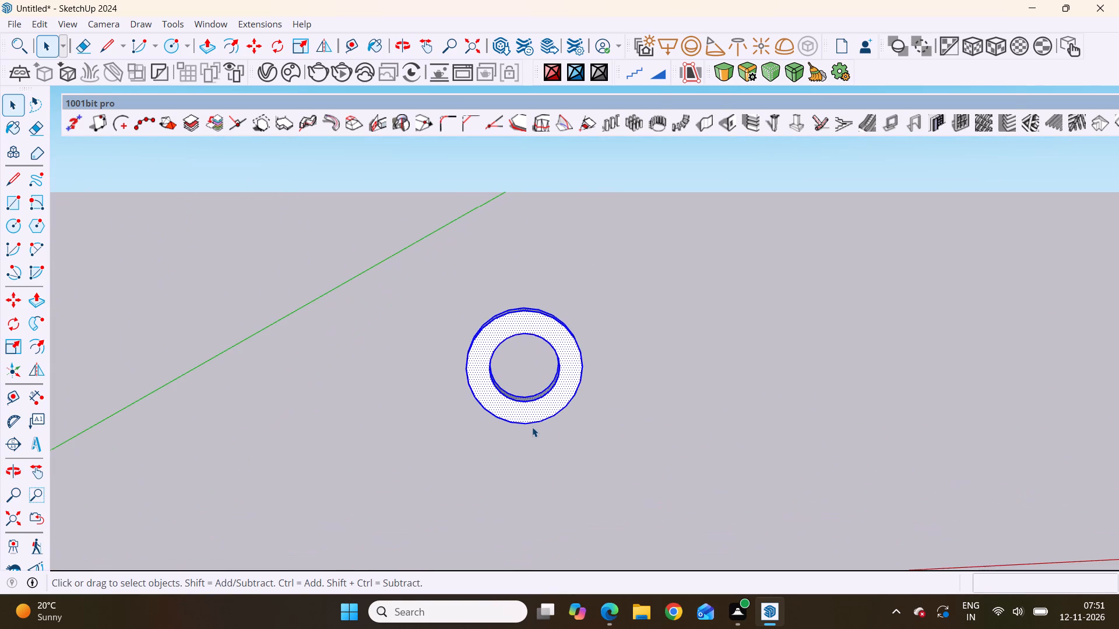
pyautogui.press('Delete')
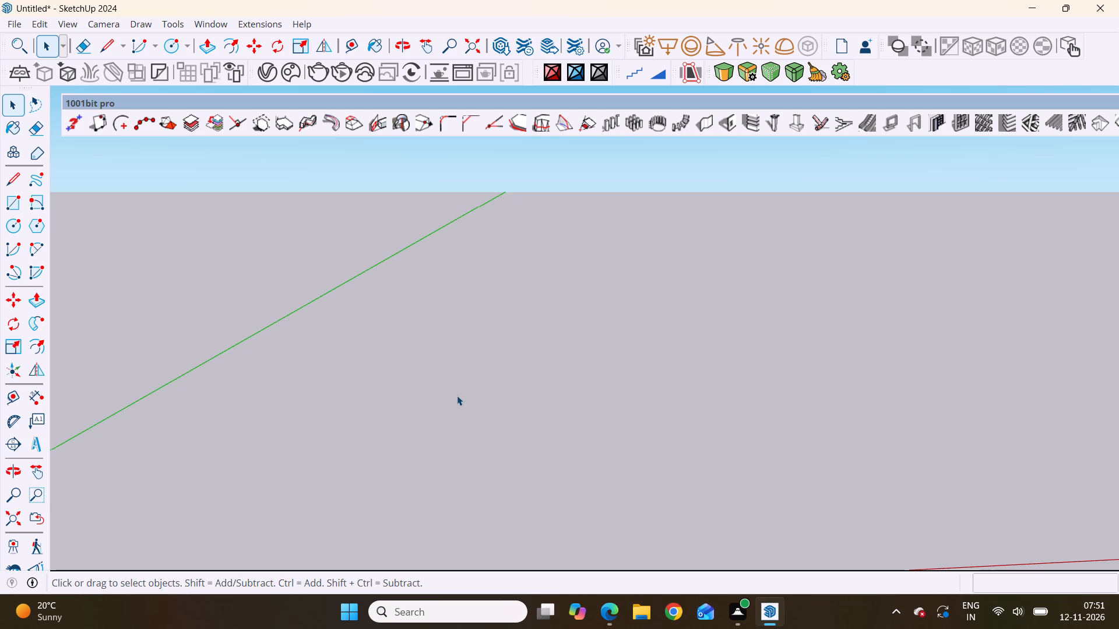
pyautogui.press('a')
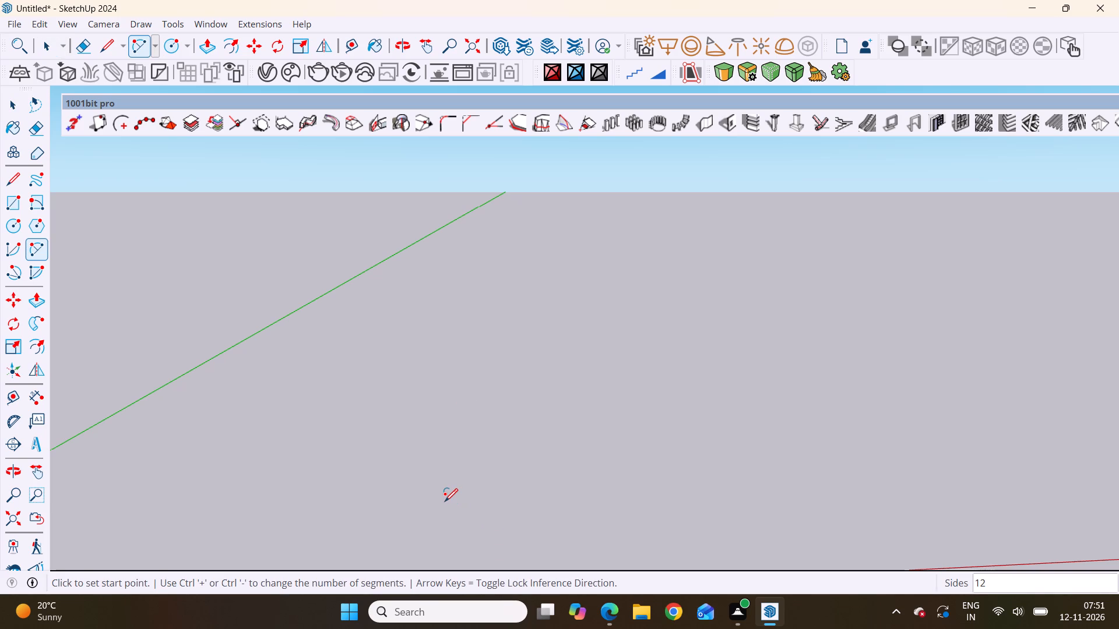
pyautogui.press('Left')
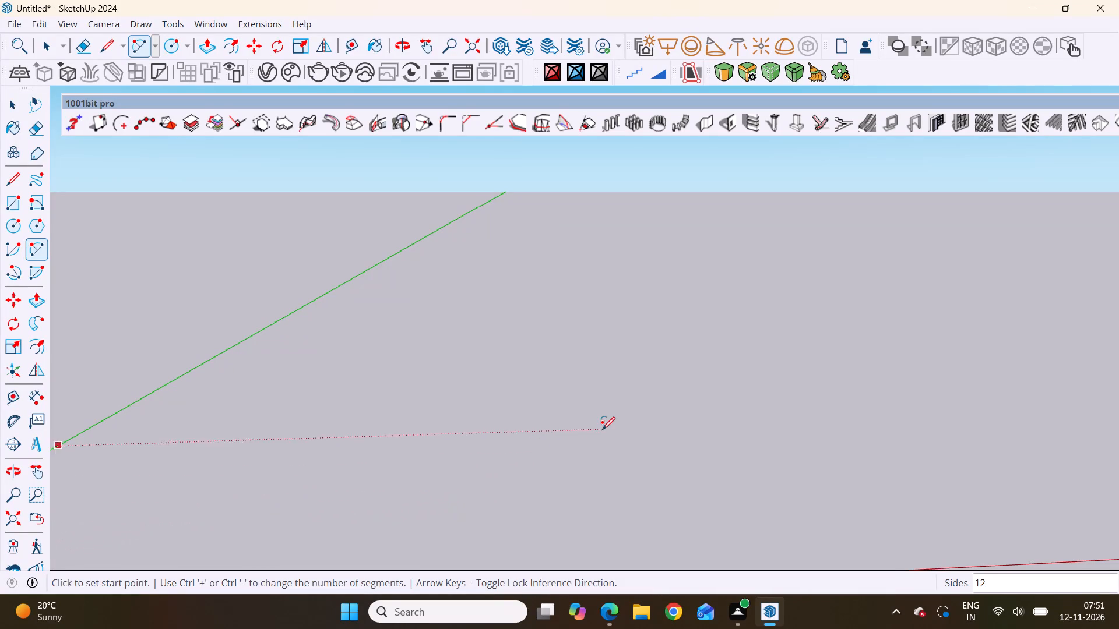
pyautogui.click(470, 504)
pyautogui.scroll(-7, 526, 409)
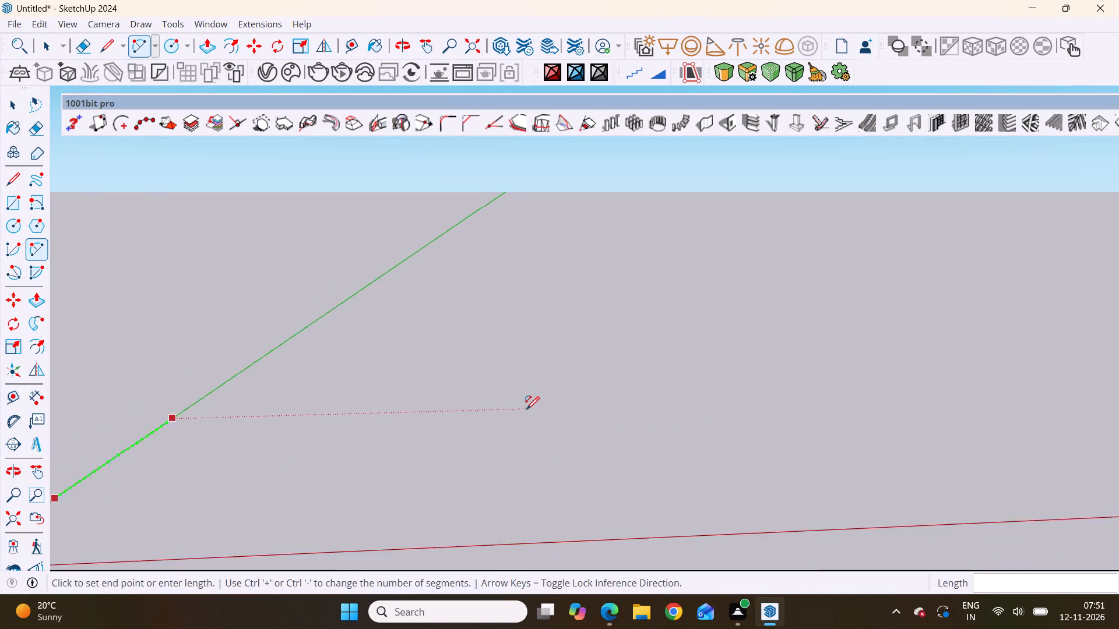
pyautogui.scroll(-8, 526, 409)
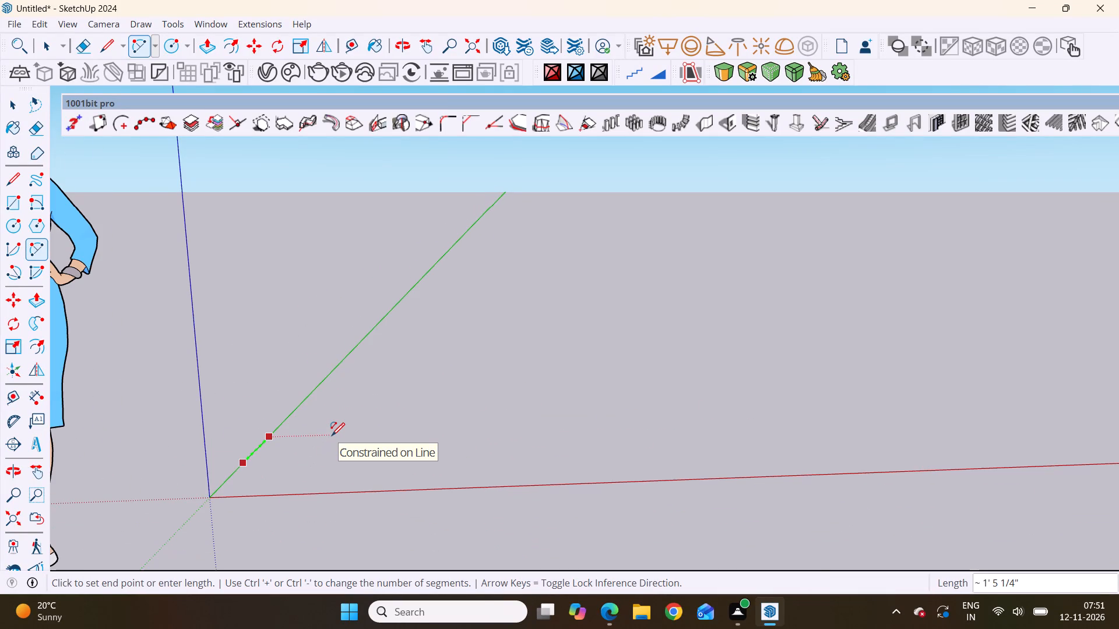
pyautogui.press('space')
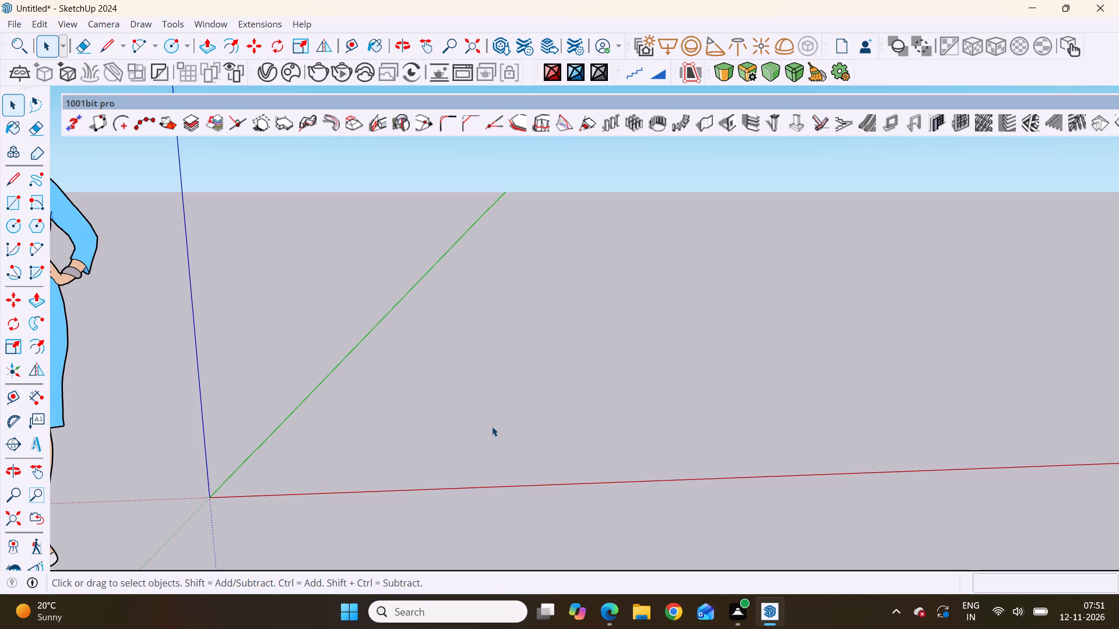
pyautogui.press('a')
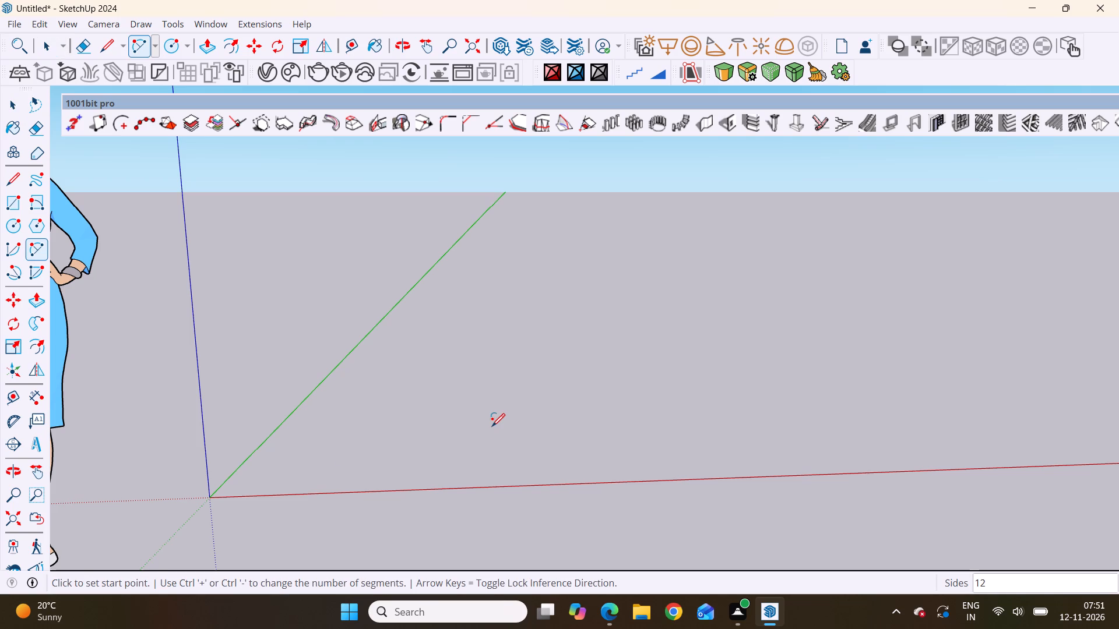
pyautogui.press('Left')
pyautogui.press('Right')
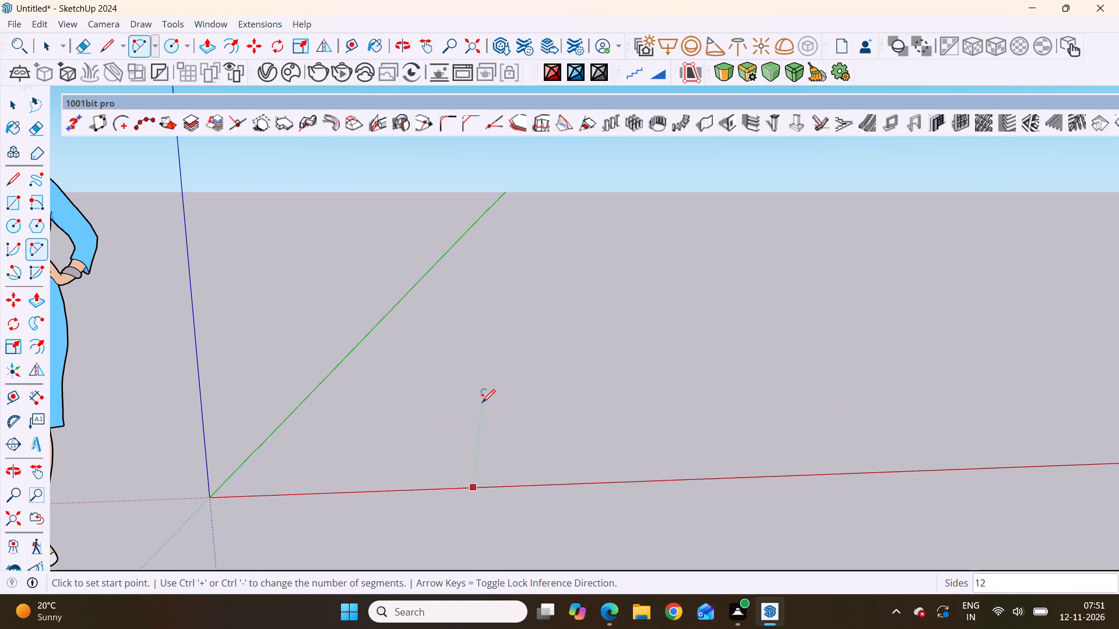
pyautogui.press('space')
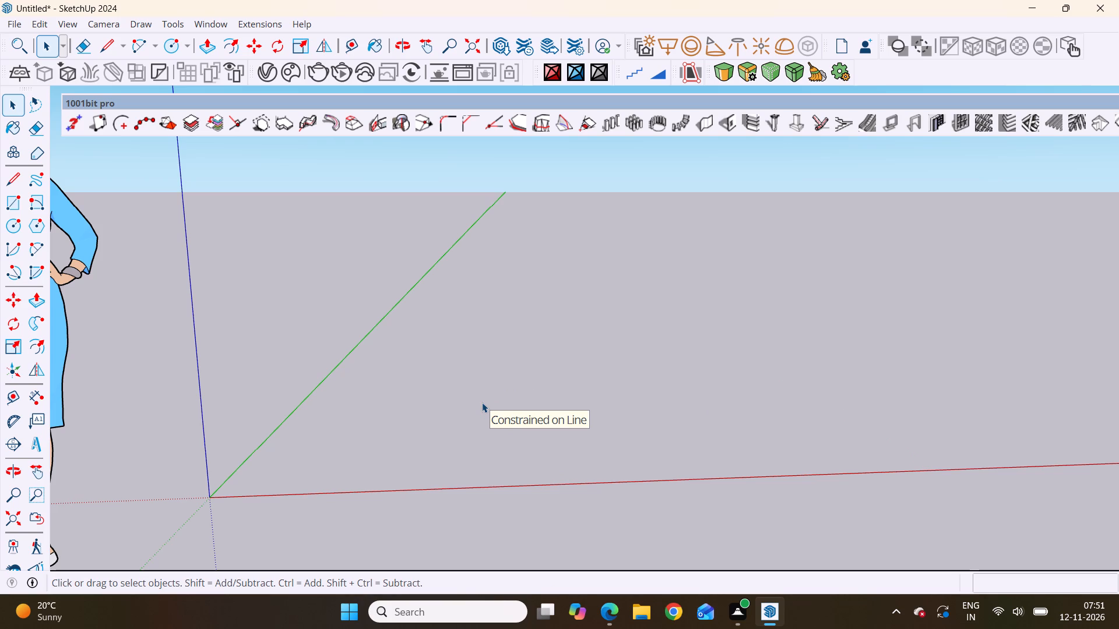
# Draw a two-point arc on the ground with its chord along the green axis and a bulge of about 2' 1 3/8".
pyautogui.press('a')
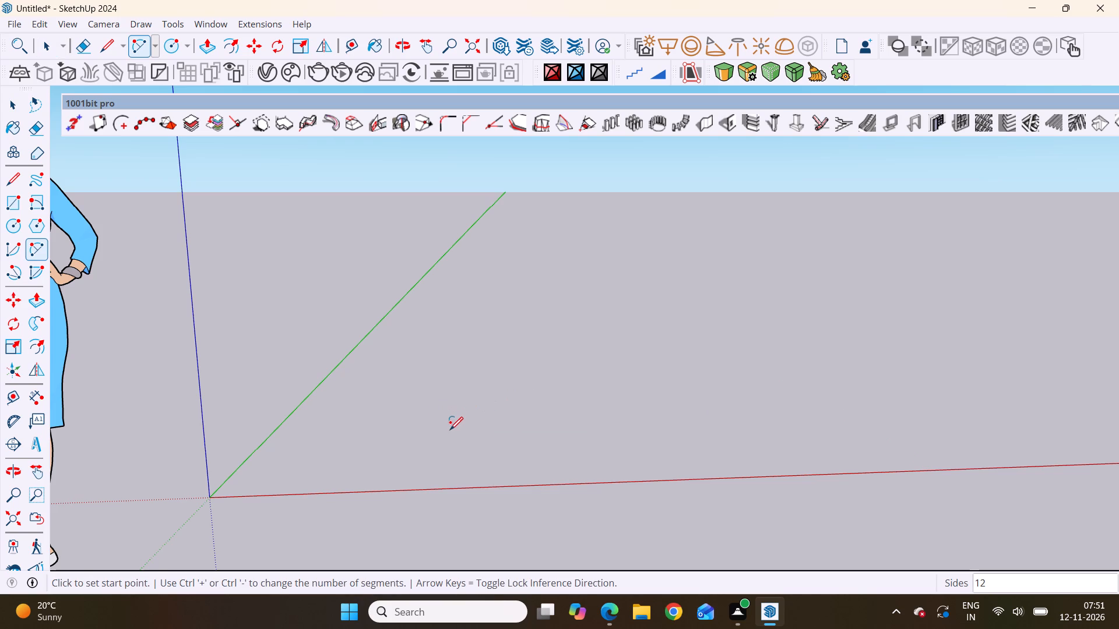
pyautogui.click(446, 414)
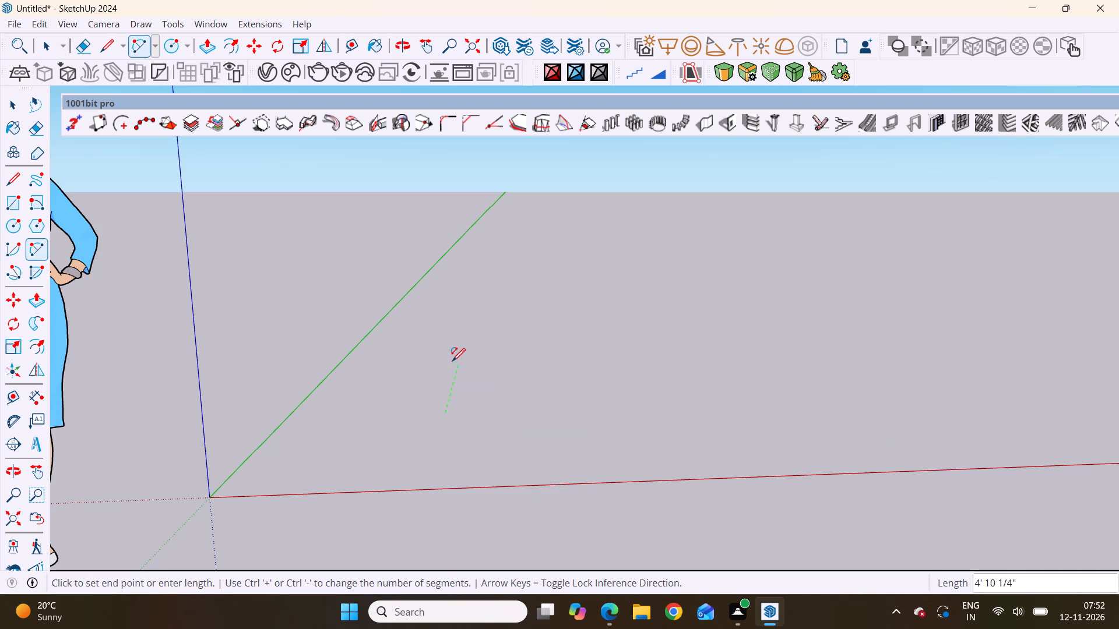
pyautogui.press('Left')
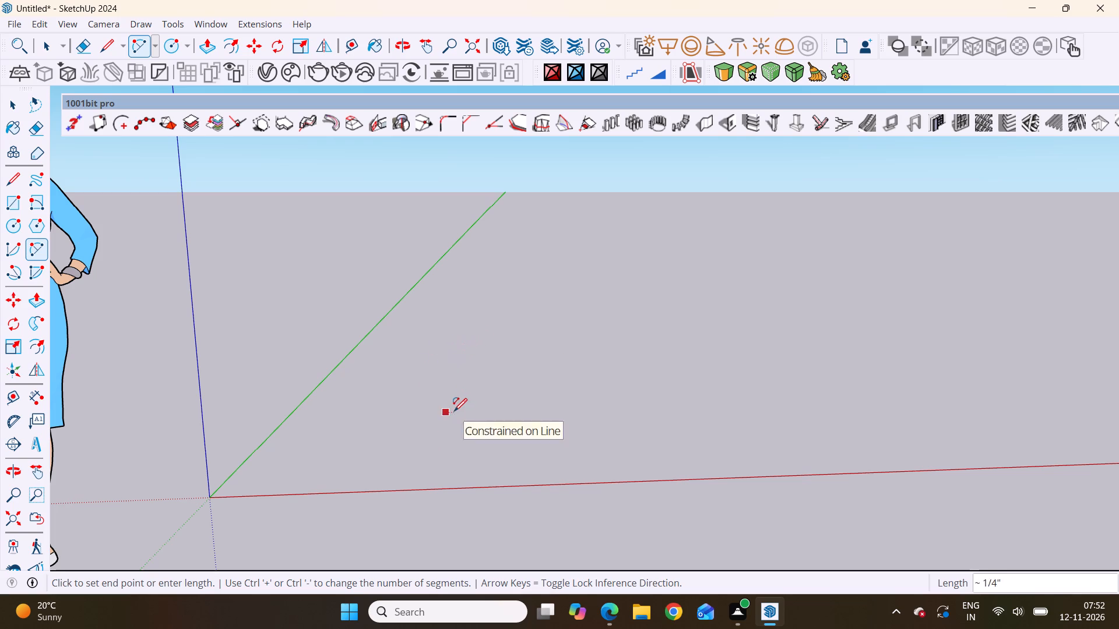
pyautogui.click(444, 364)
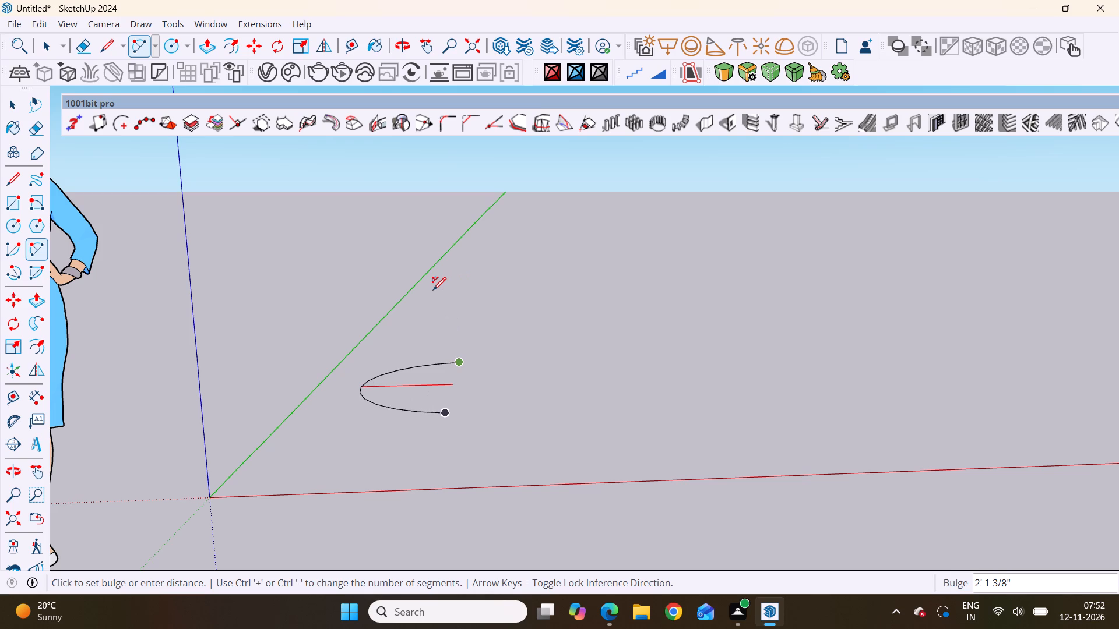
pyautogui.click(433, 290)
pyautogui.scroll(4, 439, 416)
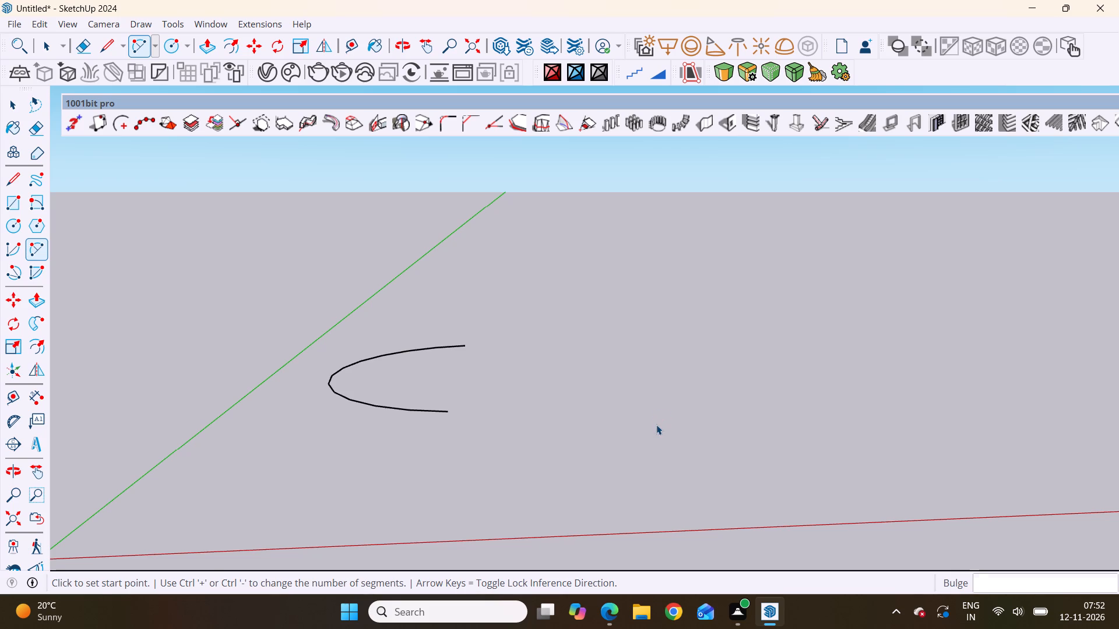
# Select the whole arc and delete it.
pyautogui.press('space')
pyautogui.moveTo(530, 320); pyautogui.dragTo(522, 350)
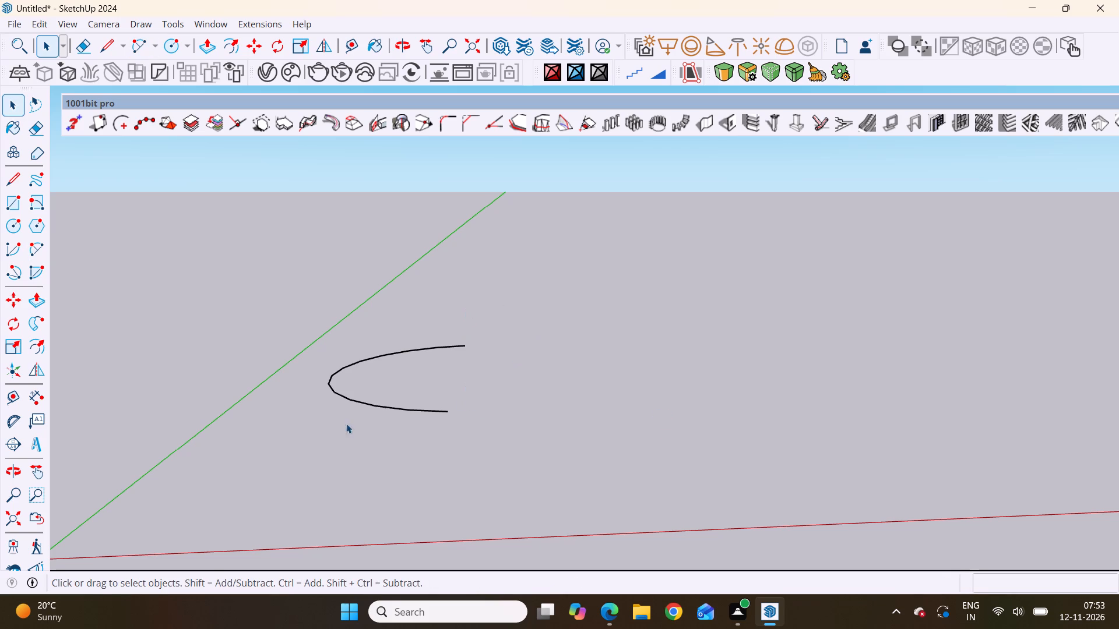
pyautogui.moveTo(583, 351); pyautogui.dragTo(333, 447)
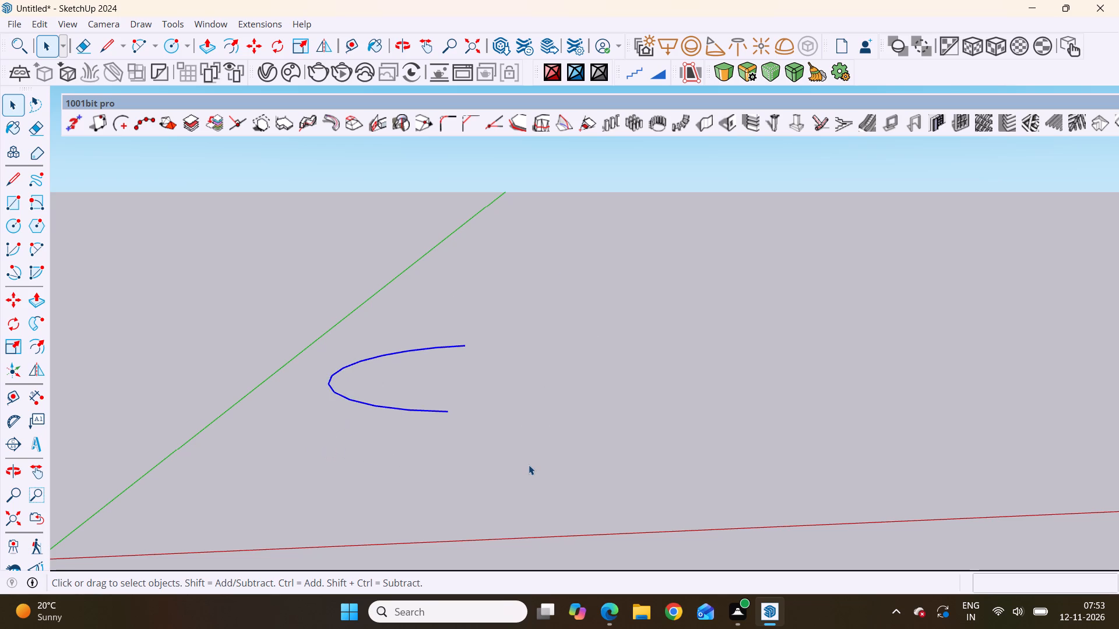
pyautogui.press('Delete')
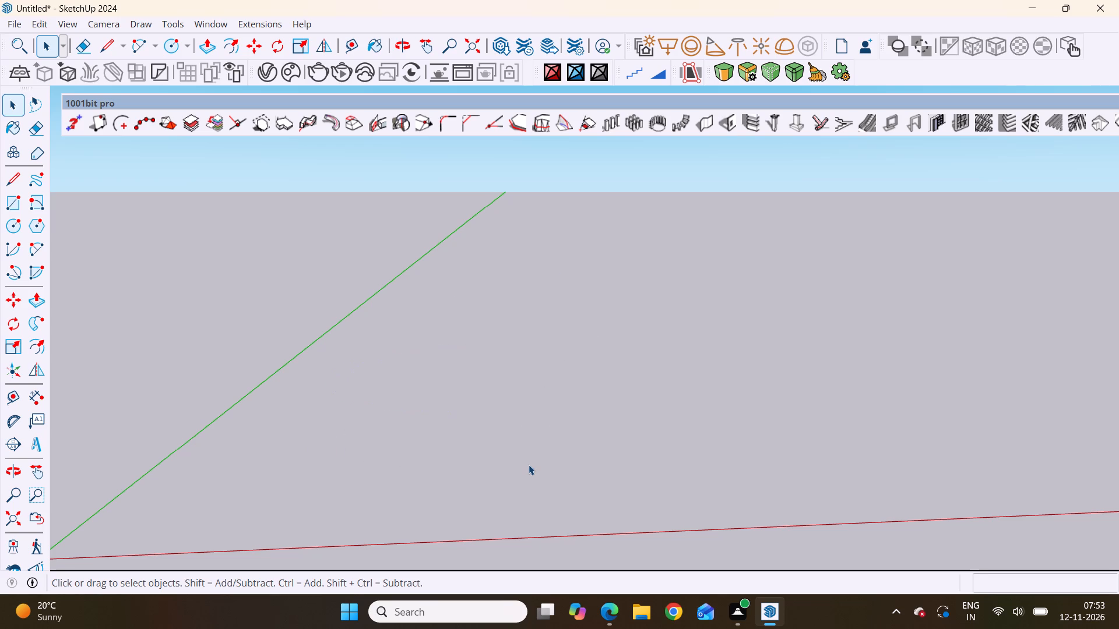
# Draw a flat circle on the ground near the origin with a radius of about 1' 10 7/8".
pyautogui.press('c')
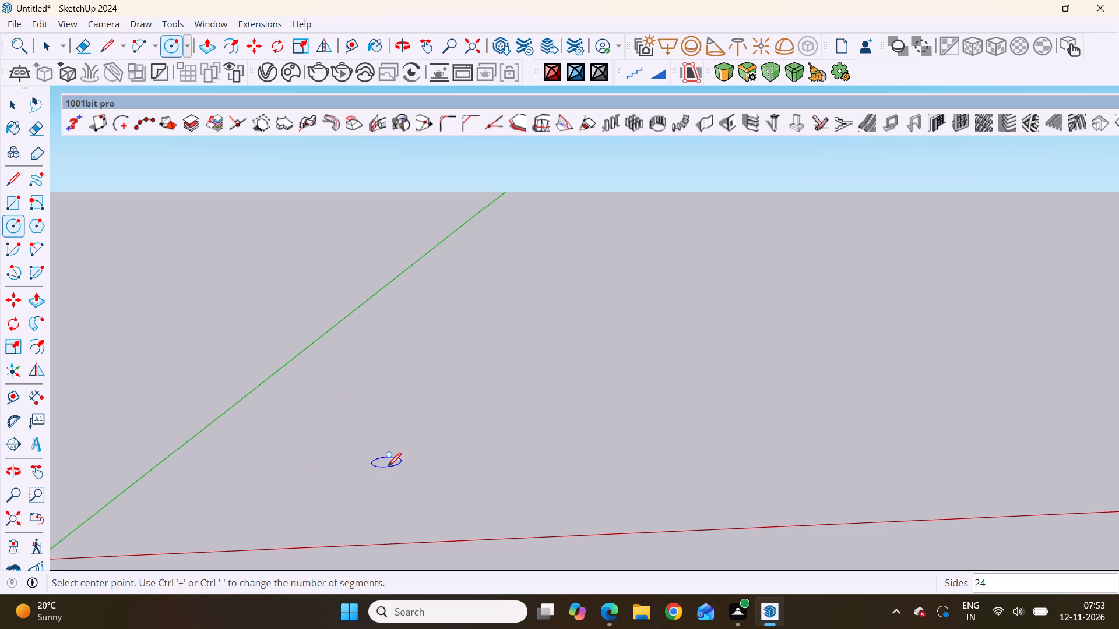
pyautogui.scroll(-3, 376, 422)
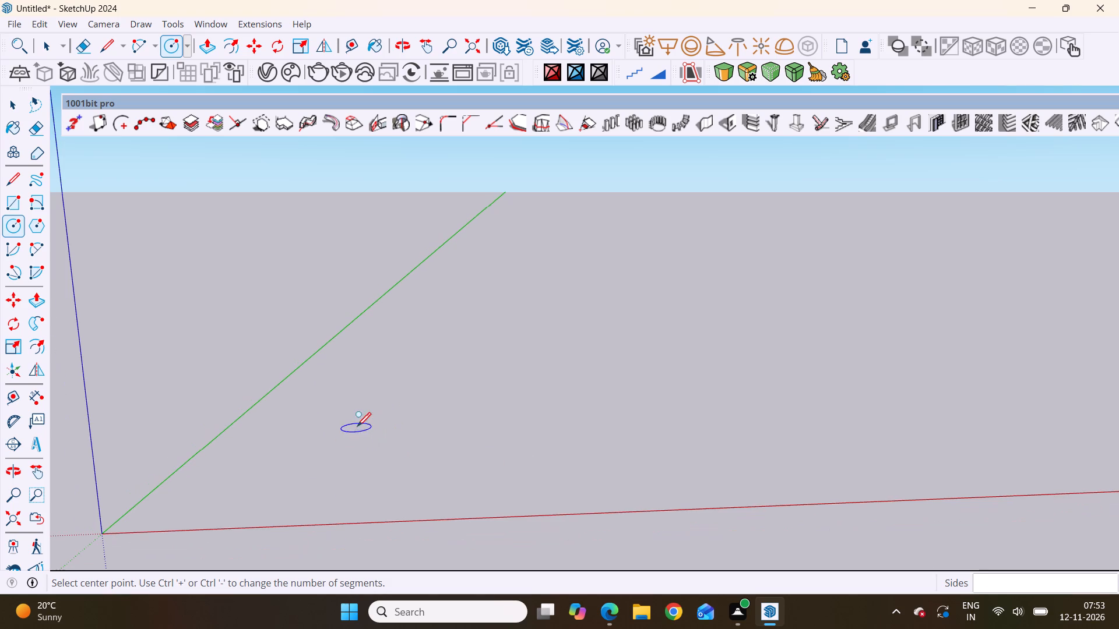
pyautogui.moveTo(391, 407); pyautogui.dragTo(394, 418)
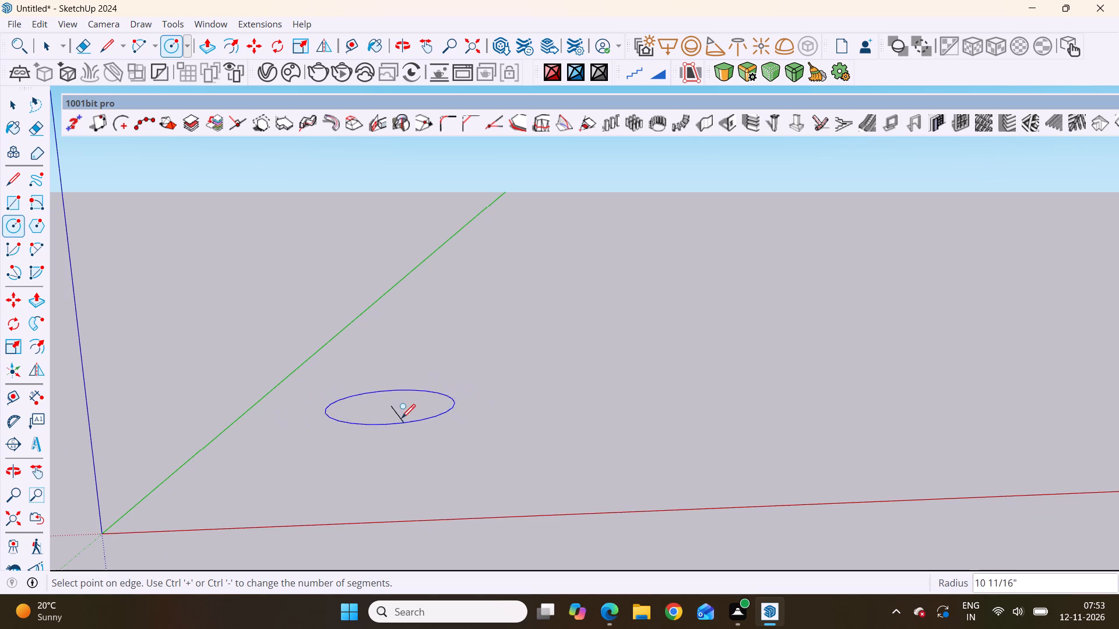
pyautogui.scroll(-3, 402, 417)
pyautogui.moveTo(403, 418); pyautogui.dragTo(395, 469, button='middle')
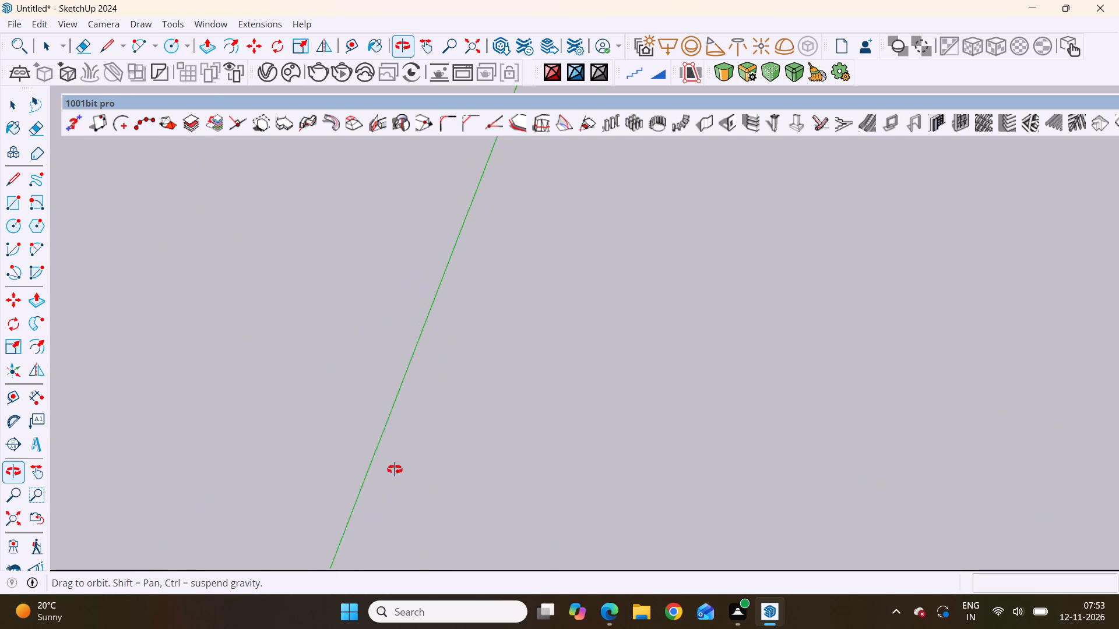
pyautogui.moveTo(395, 469); pyautogui.dragTo(410, 436, button='middle')
pyautogui.scroll(-20, 411, 416)
pyautogui.scroll(-5, 411, 416)
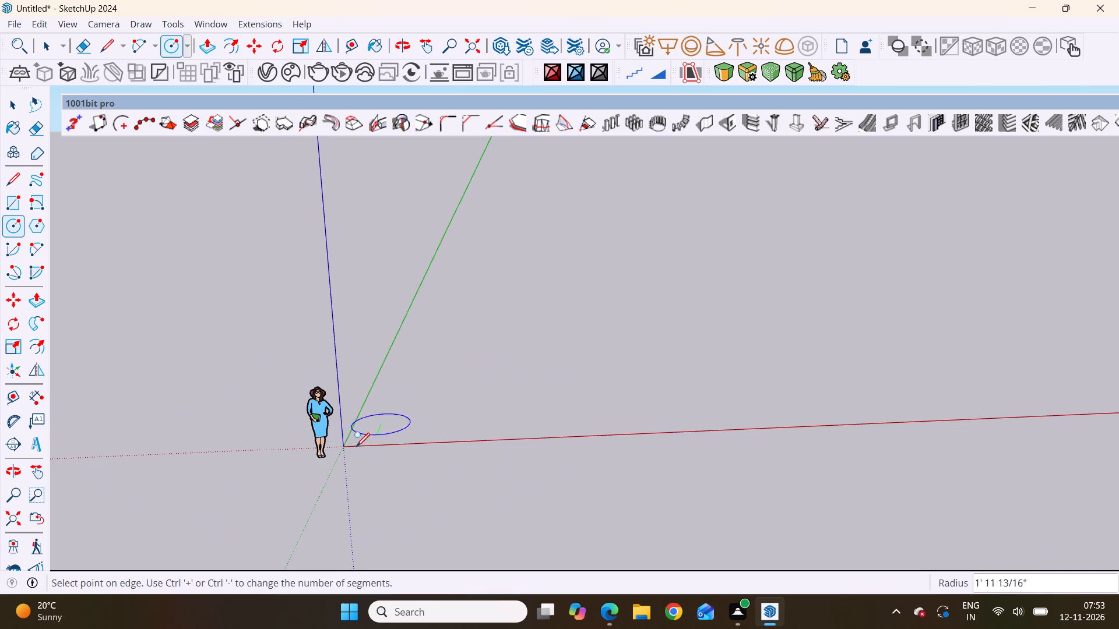
pyautogui.scroll(20, 354, 446)
pyautogui.scroll(1, 354, 446)
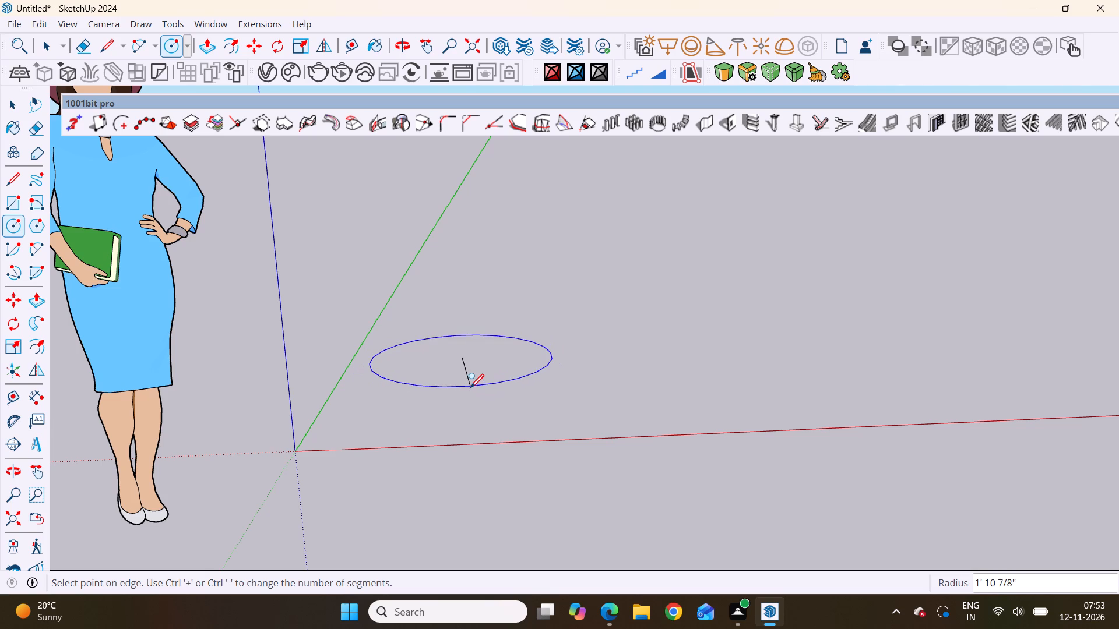
pyautogui.click(466, 382)
# Examine the flat circle from below and above, and leave the Circle tool.
pyautogui.scroll(-5, 396, 444)
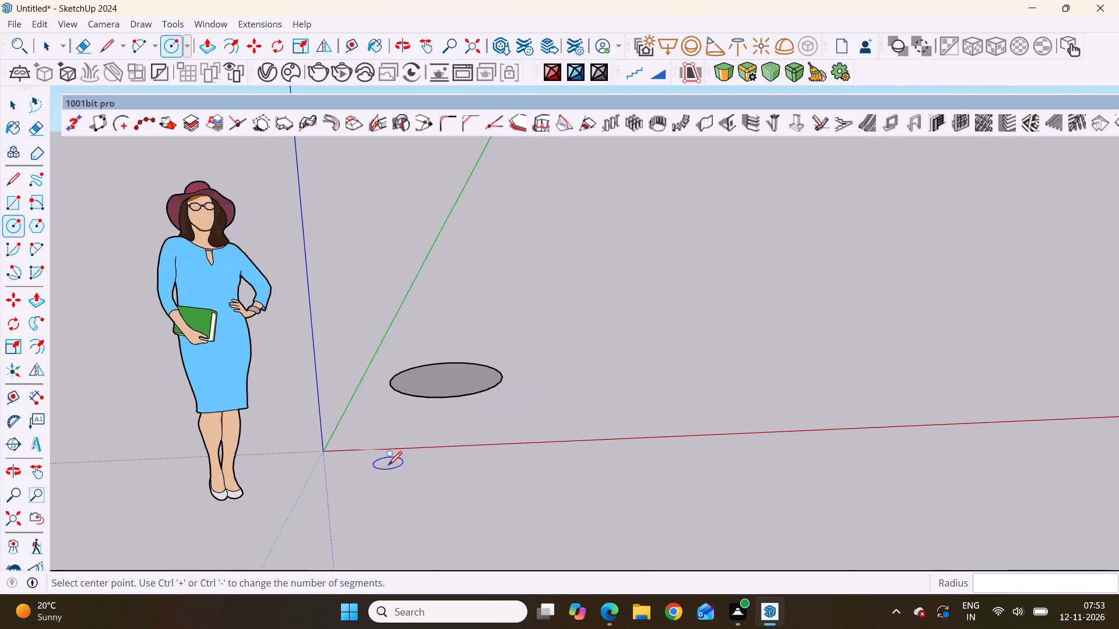
pyautogui.scroll(-2, 388, 464)
pyautogui.moveTo(425, 441); pyautogui.dragTo(378, 228, button='middle')
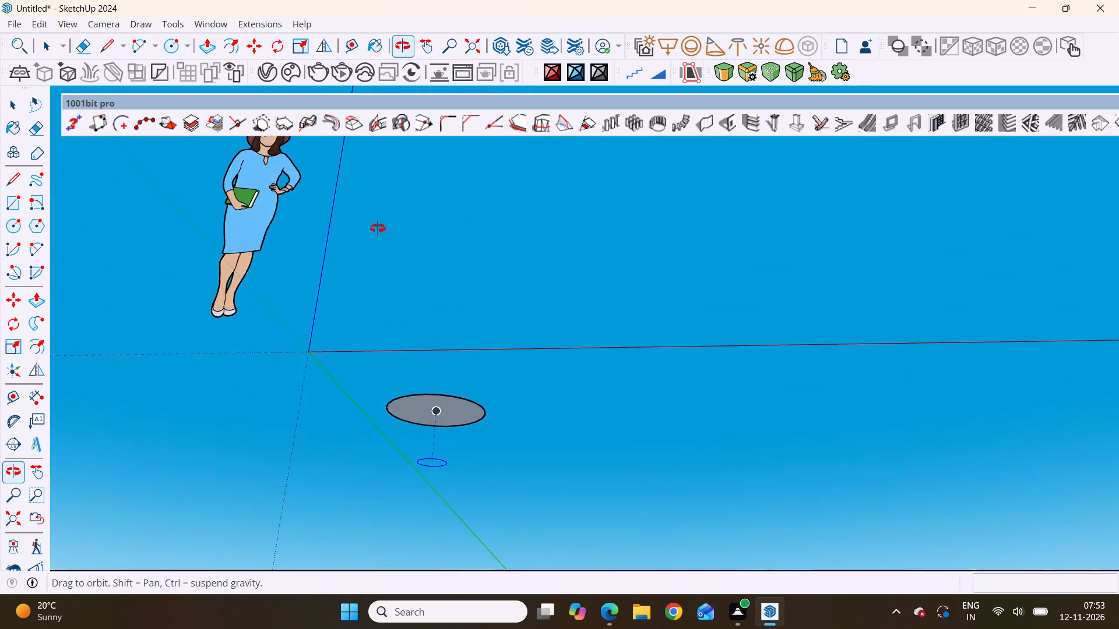
pyautogui.moveTo(378, 228); pyautogui.dragTo(398, 532, button='middle')
pyautogui.scroll(4, 480, 393)
pyautogui.scroll(2, 393, 424)
pyautogui.moveTo(385, 421); pyautogui.dragTo(384, 406, button='middle')
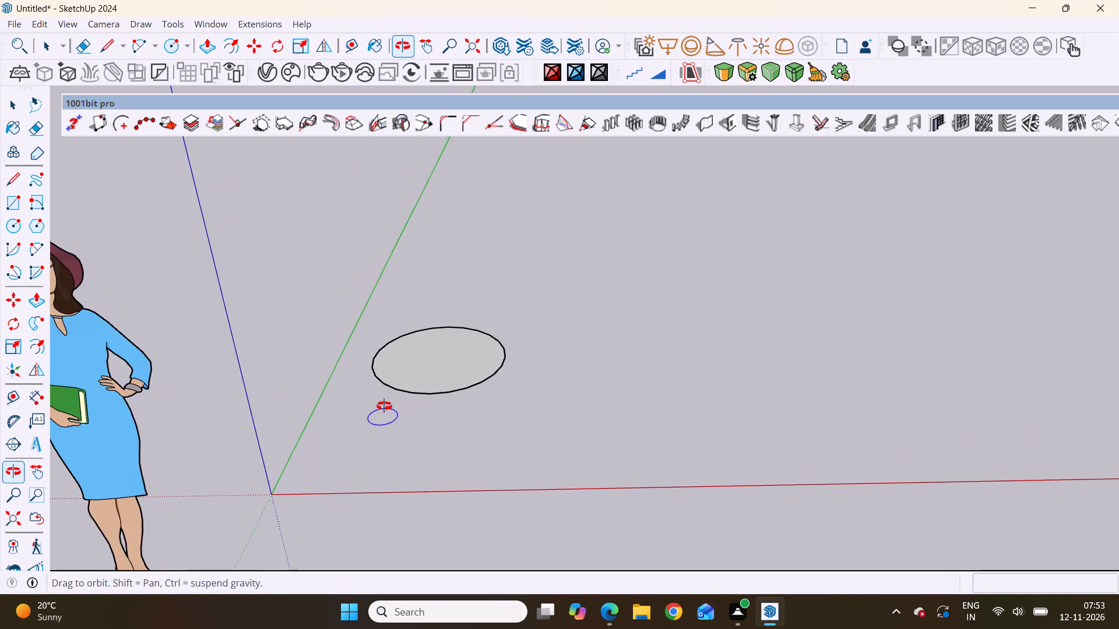
pyautogui.moveTo(384, 406); pyautogui.dragTo(407, 414, button='middle')
pyautogui.scroll(4, 407, 409)
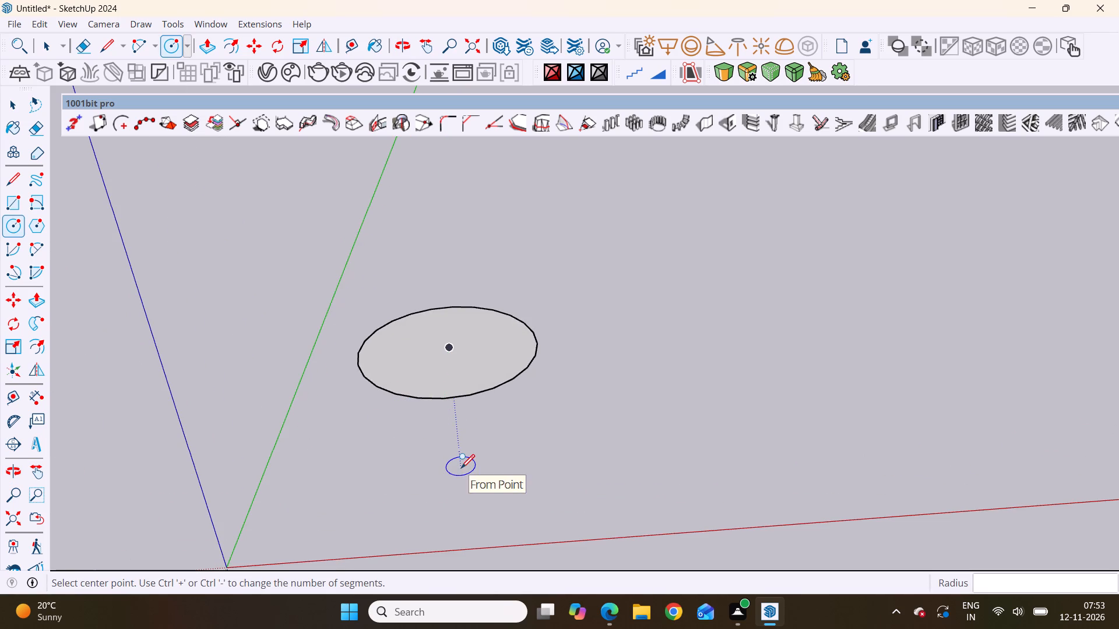
pyautogui.press('space')
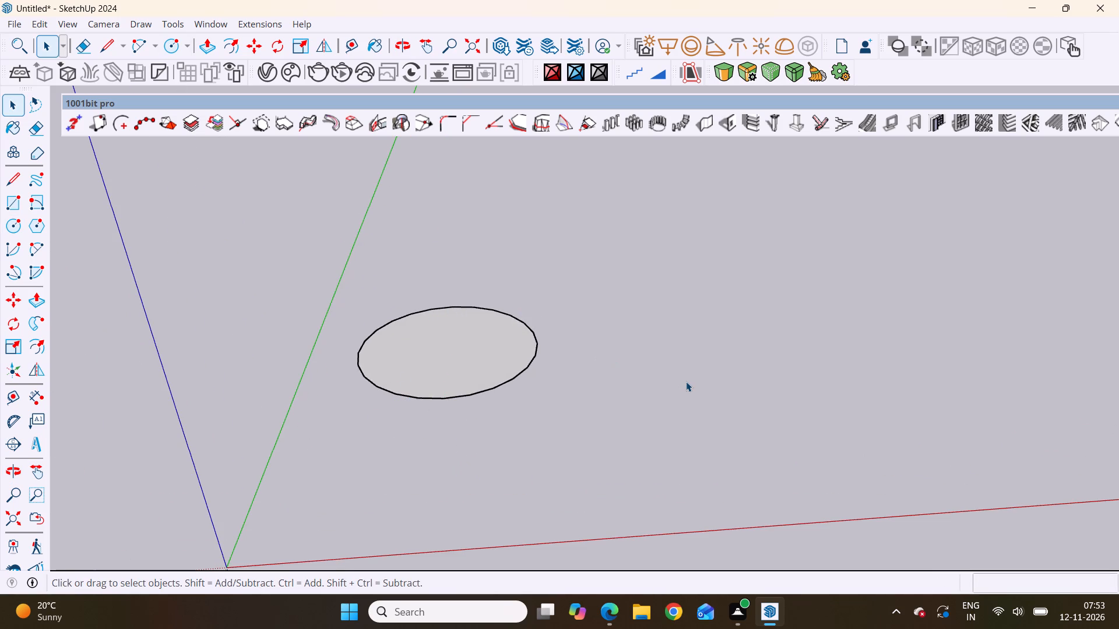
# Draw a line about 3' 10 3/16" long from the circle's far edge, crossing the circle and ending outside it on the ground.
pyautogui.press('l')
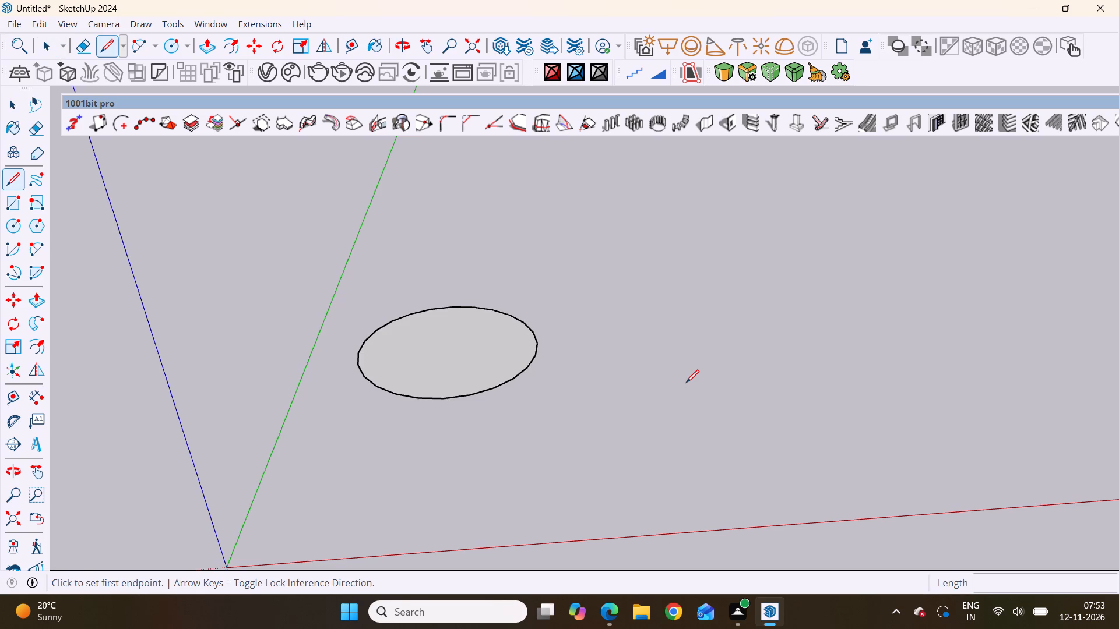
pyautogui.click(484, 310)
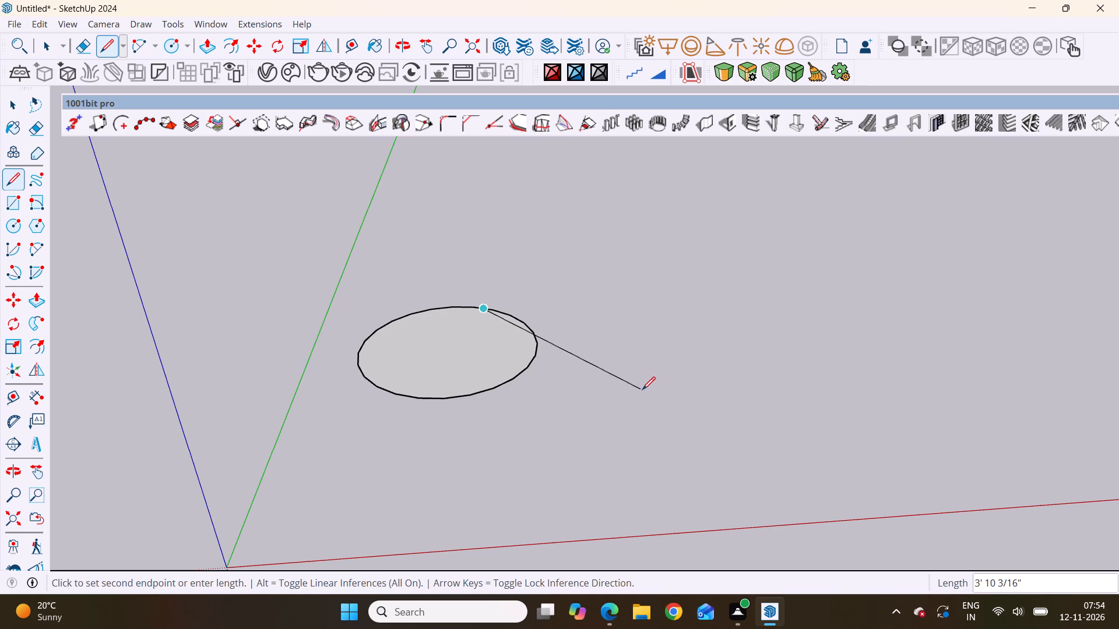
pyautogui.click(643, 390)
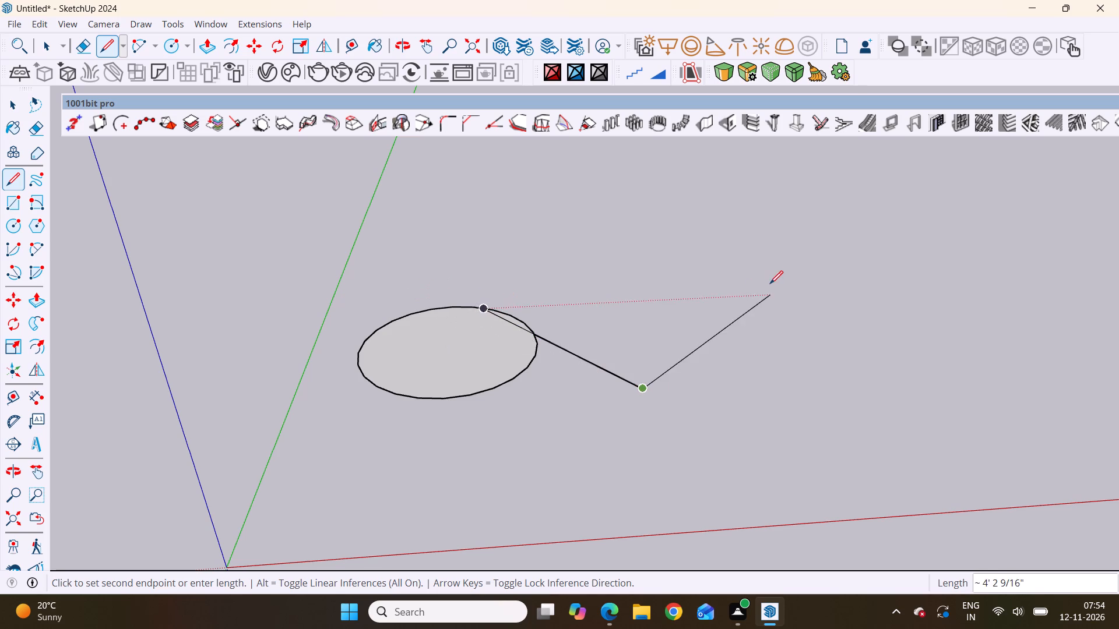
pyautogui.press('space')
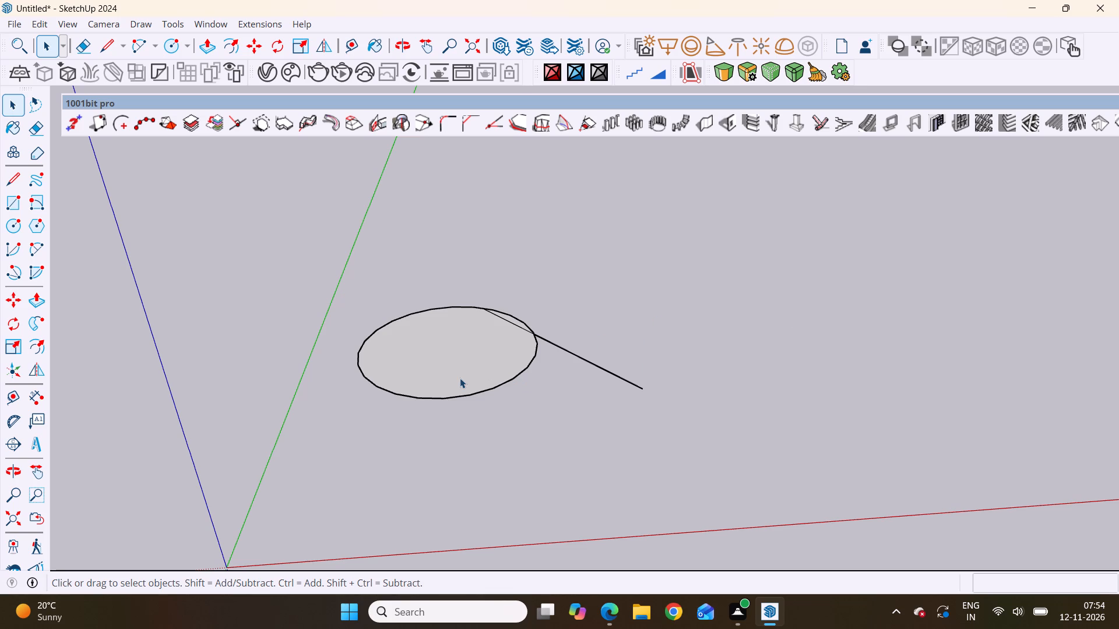
# Examine where the new line crosses the circle and whether it divides the circle's face.
pyautogui.scroll(5, 460, 378)
pyautogui.scroll(2, 479, 331)
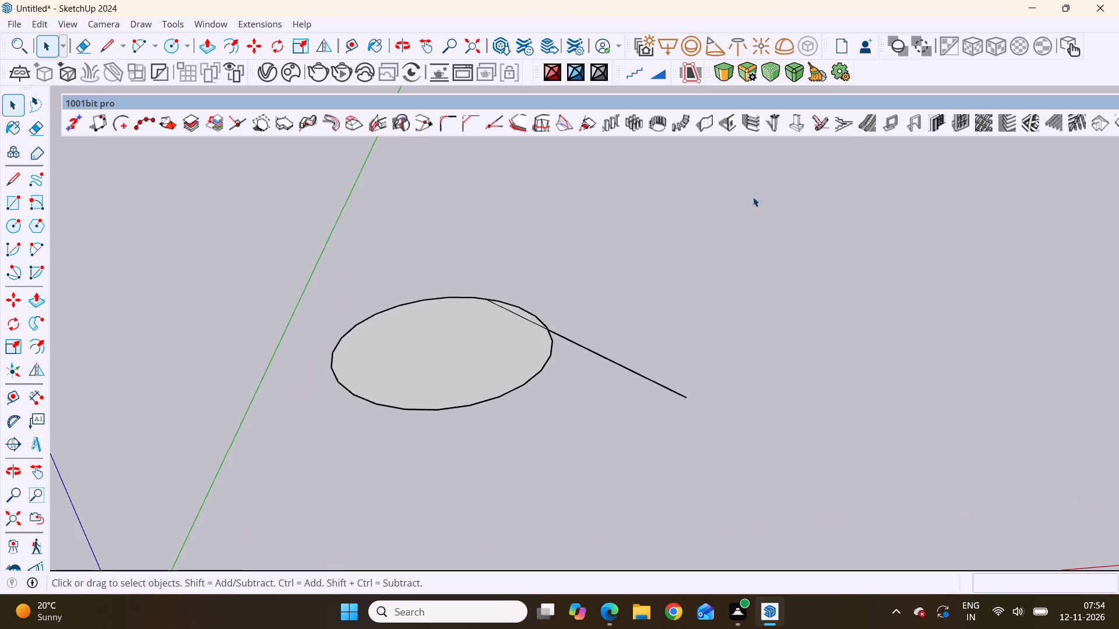
pyautogui.scroll(-4, 556, 333)
pyautogui.scroll(3, 501, 367)
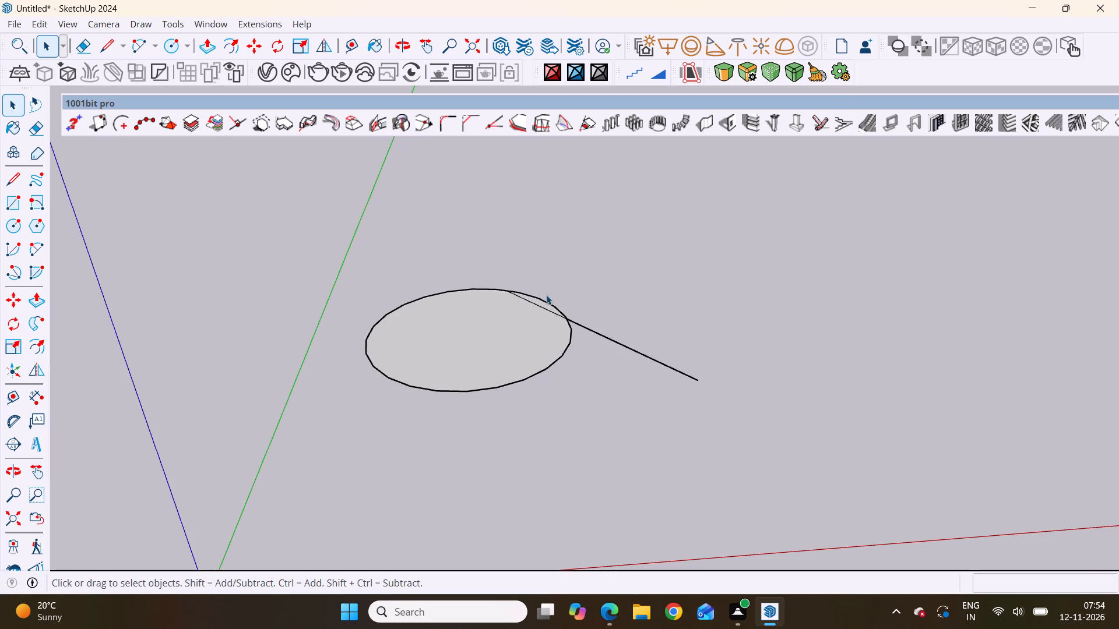
pyautogui.scroll(9, 558, 314)
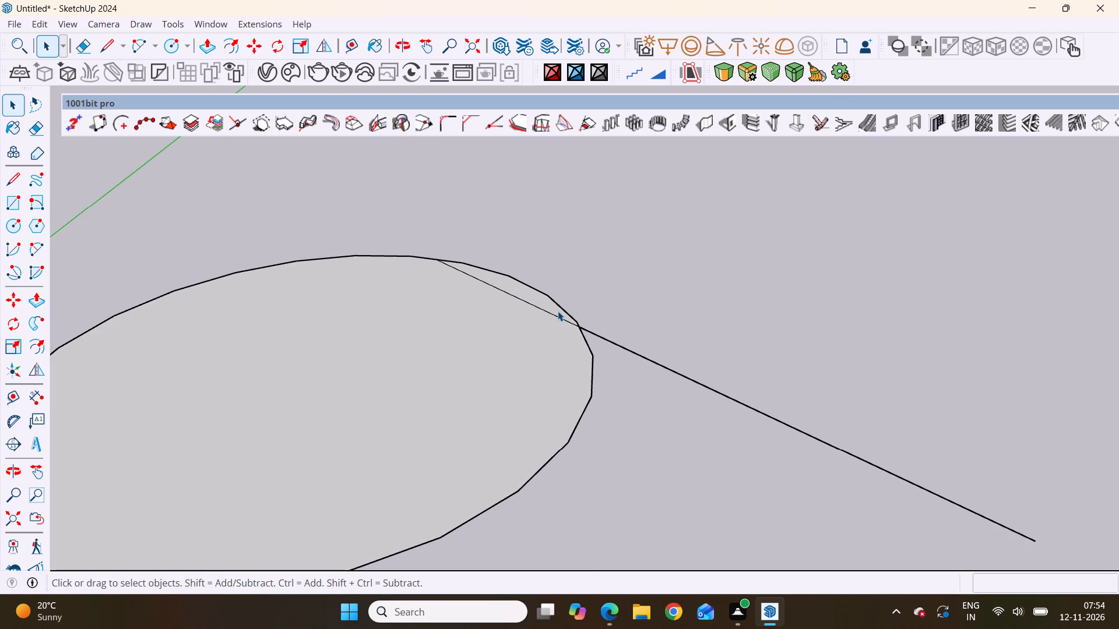
pyautogui.scroll(-10, 558, 311)
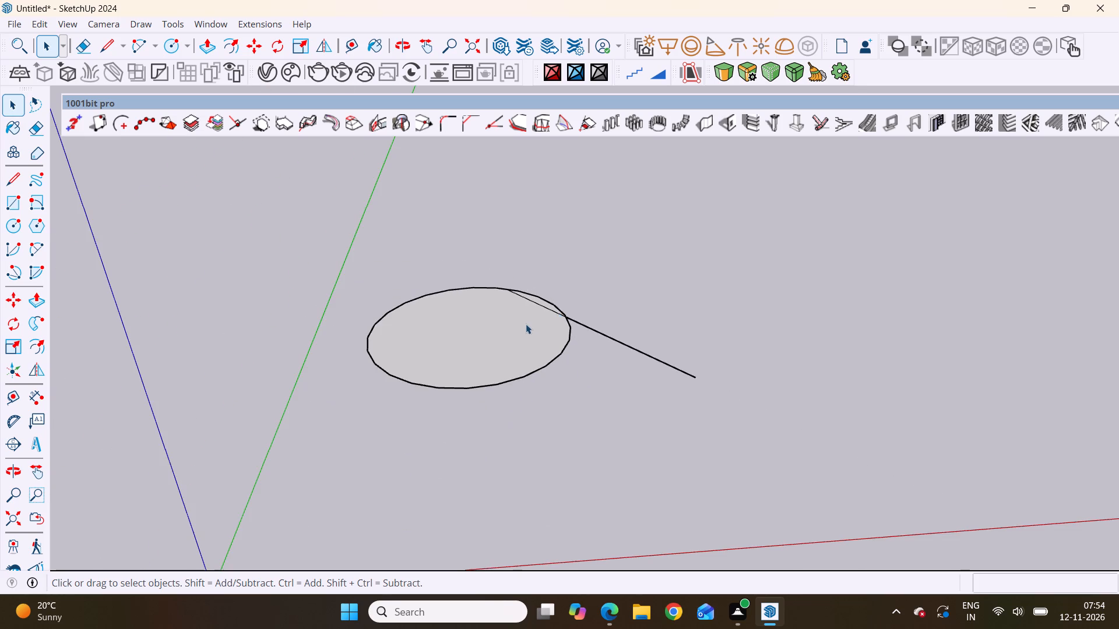
pyautogui.scroll(8, 523, 313)
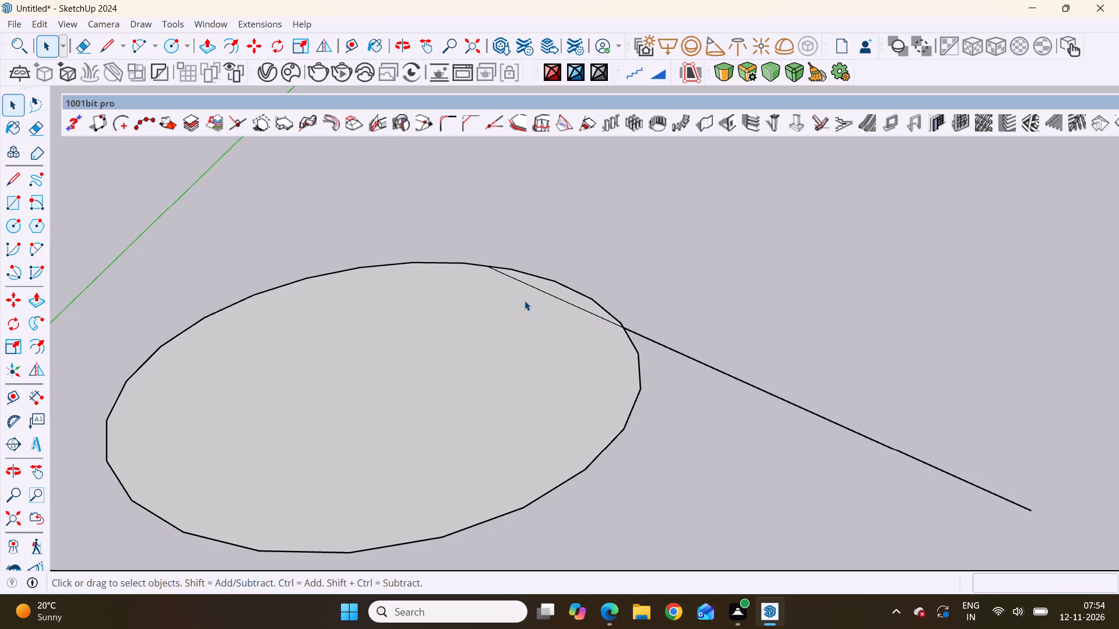
pyautogui.scroll(-10, 525, 301)
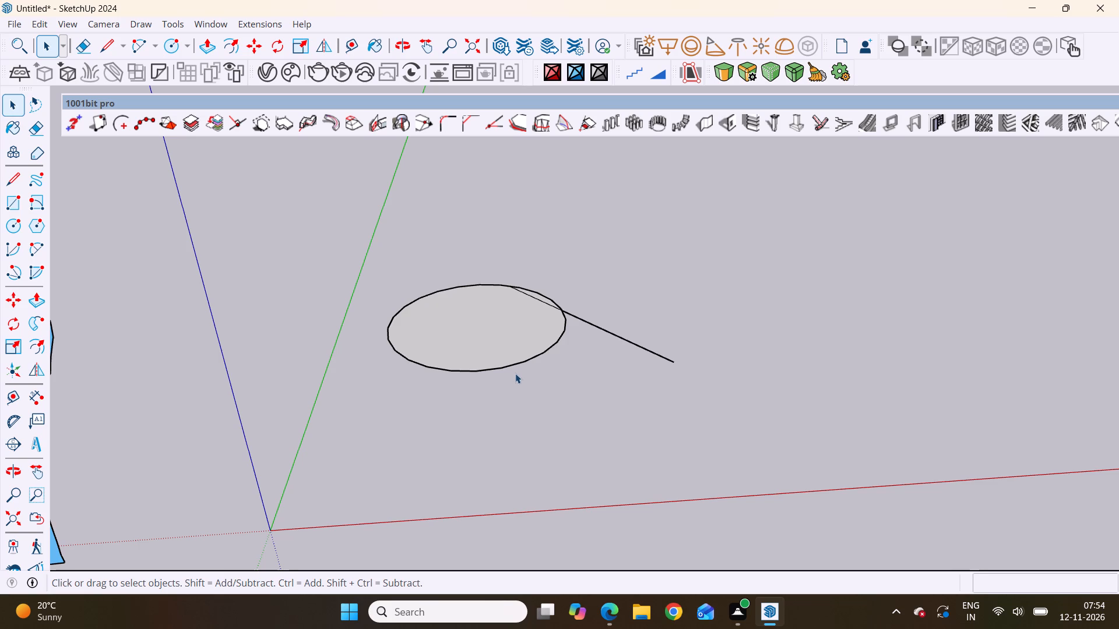
pyautogui.scroll(3, 506, 352)
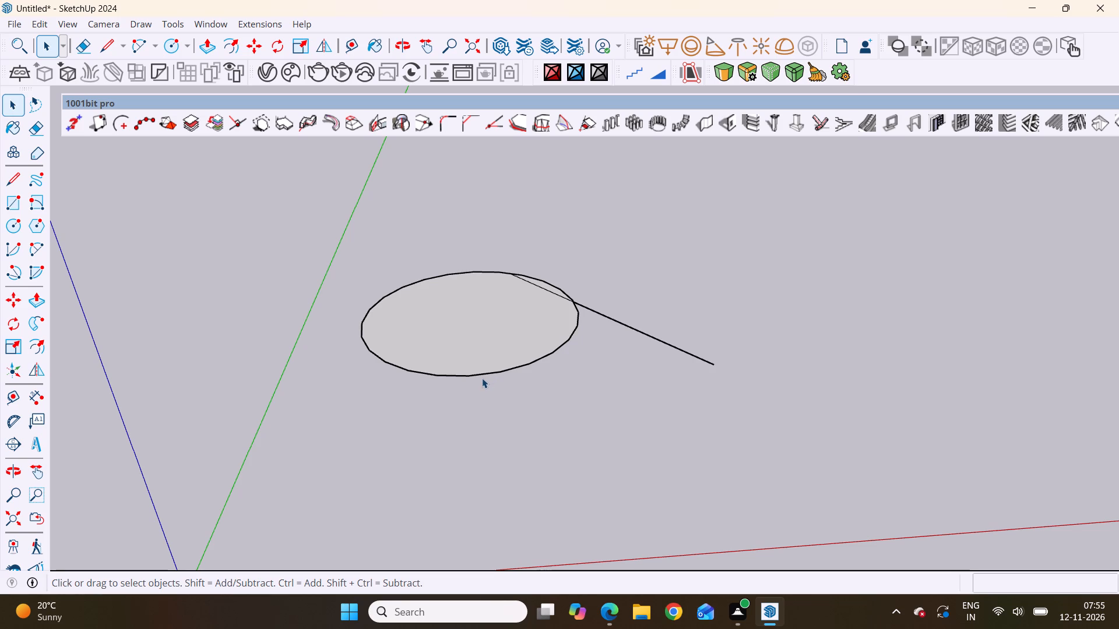
pyautogui.click(543, 306)
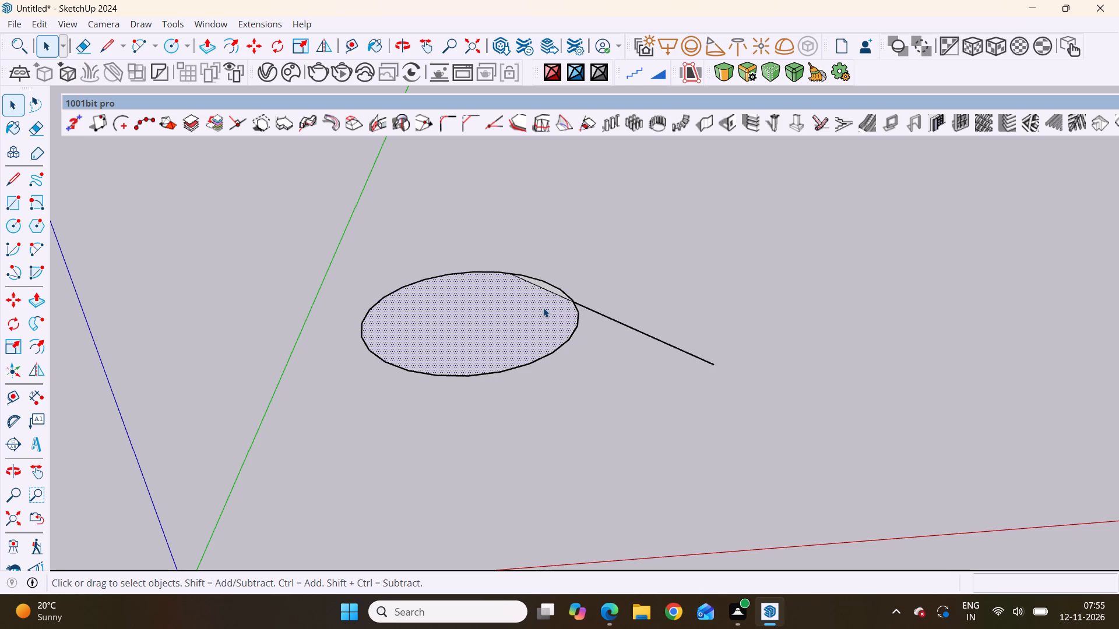
pyautogui.moveTo(685, 196); pyautogui.dragTo(685, 239)
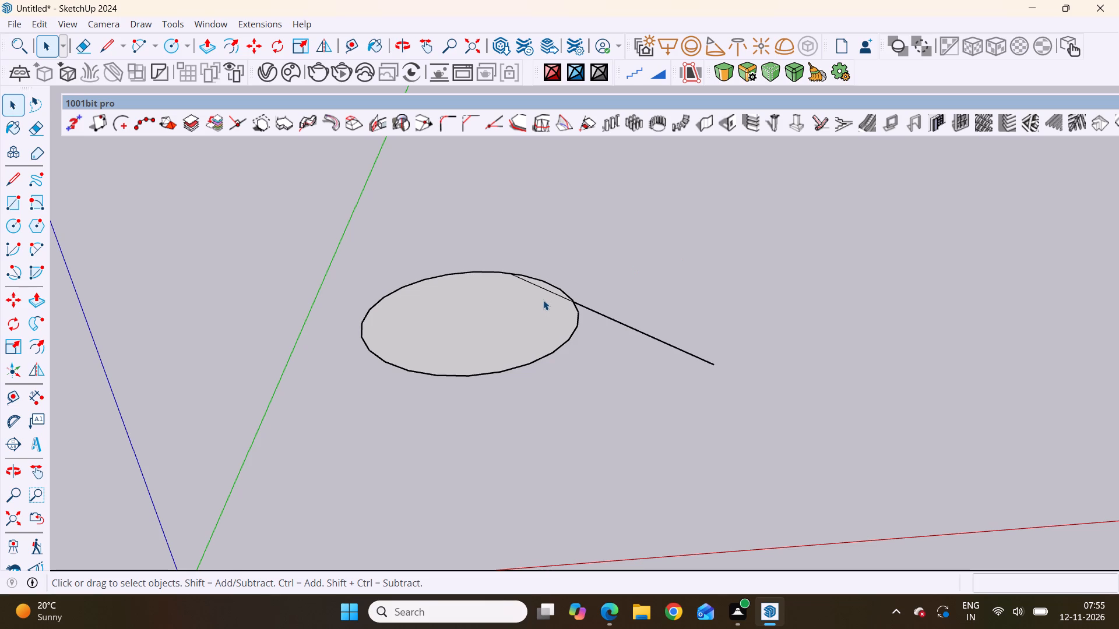
pyautogui.scroll(3, 543, 299)
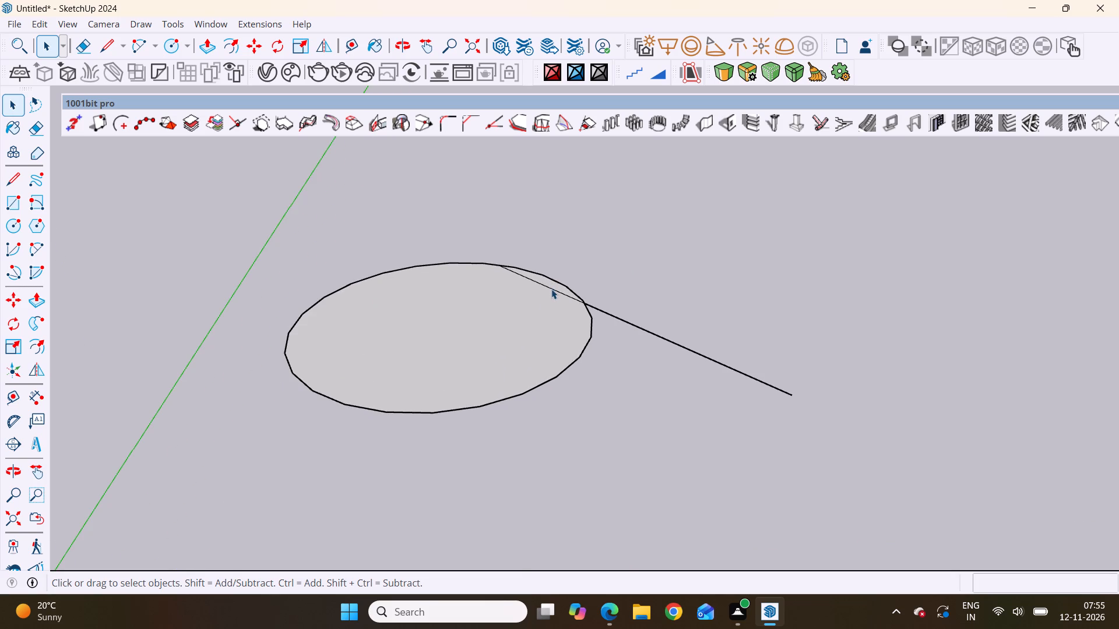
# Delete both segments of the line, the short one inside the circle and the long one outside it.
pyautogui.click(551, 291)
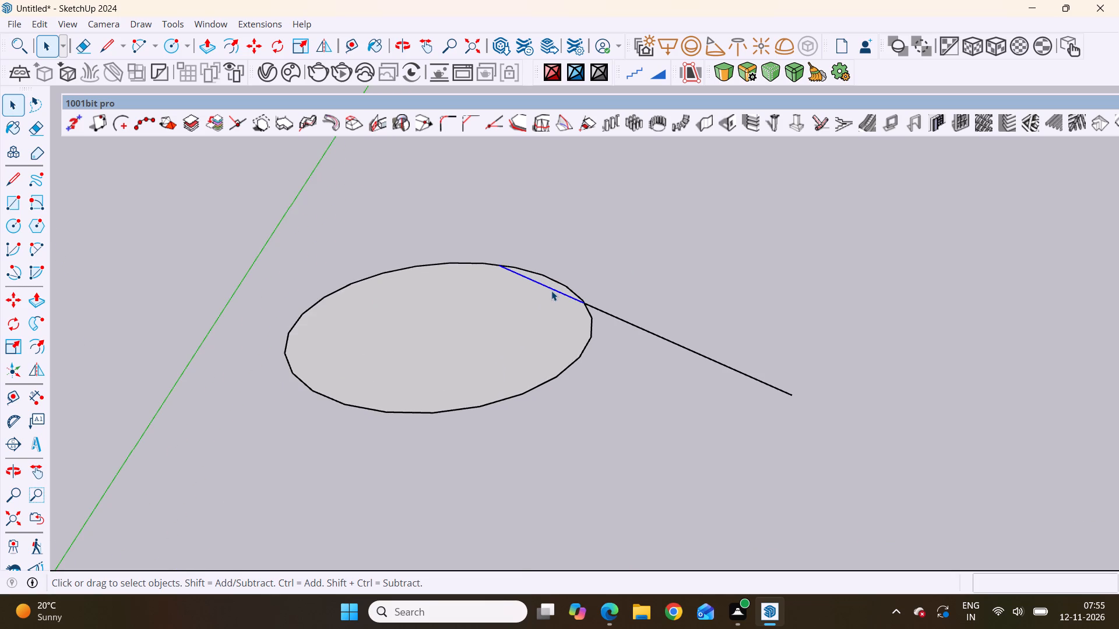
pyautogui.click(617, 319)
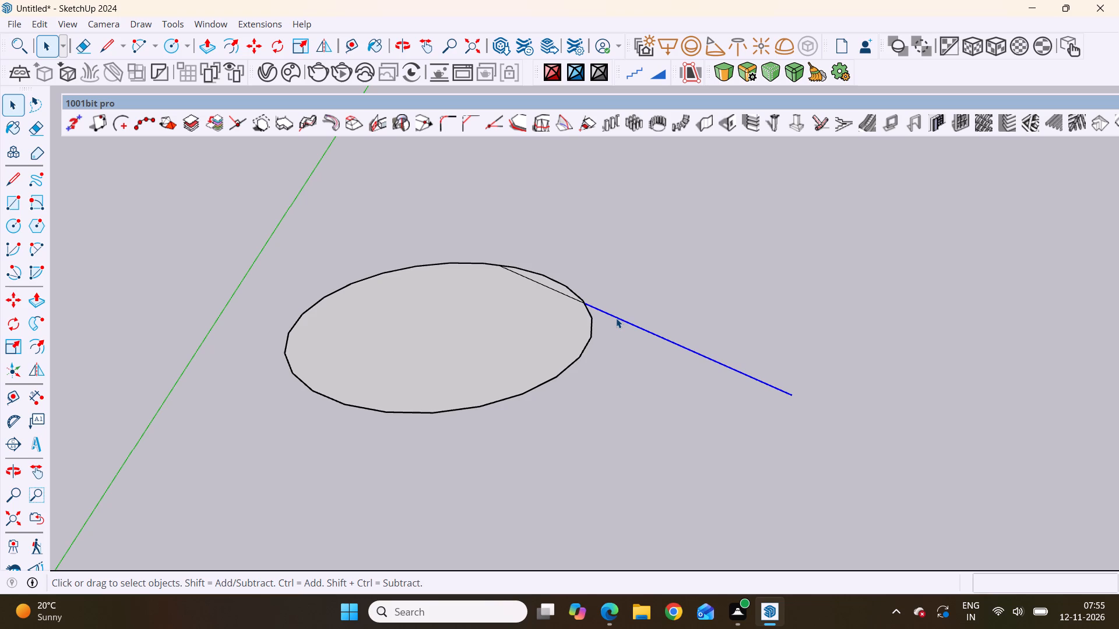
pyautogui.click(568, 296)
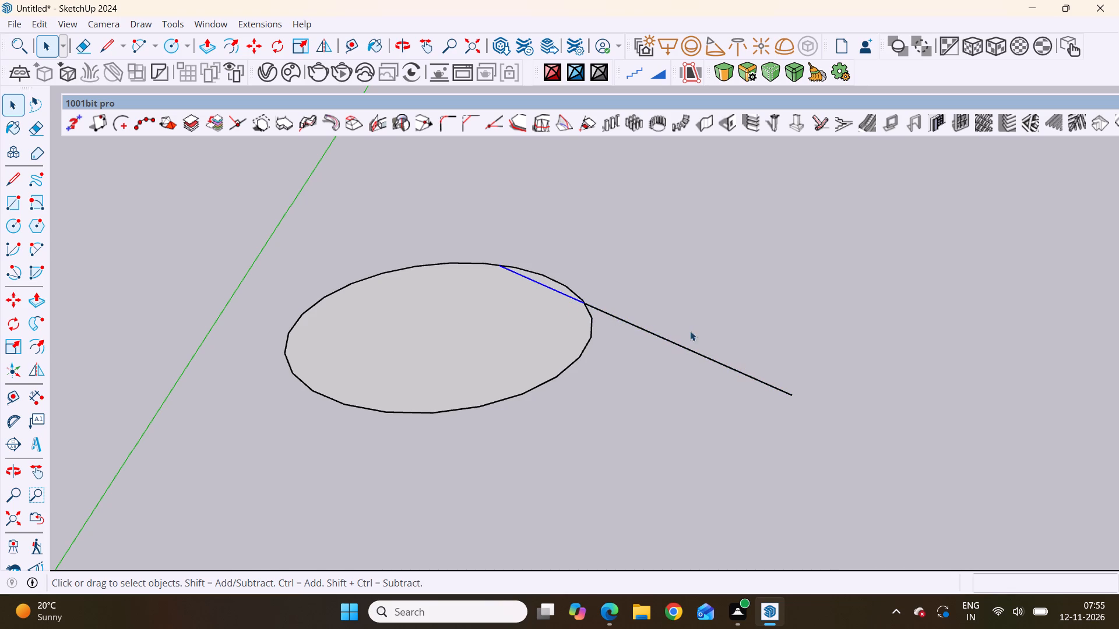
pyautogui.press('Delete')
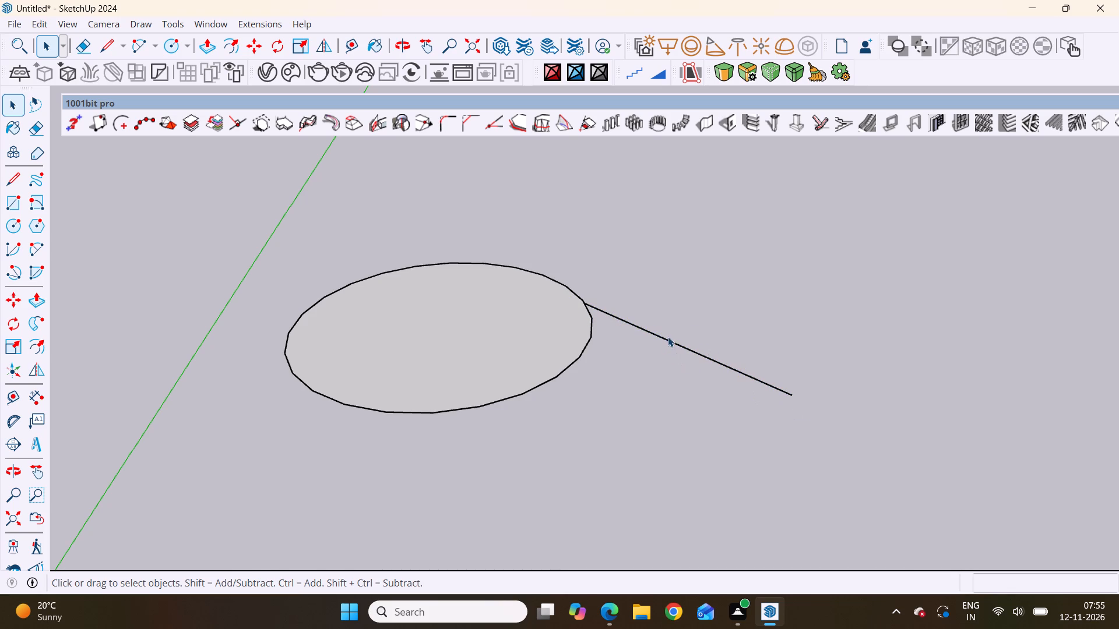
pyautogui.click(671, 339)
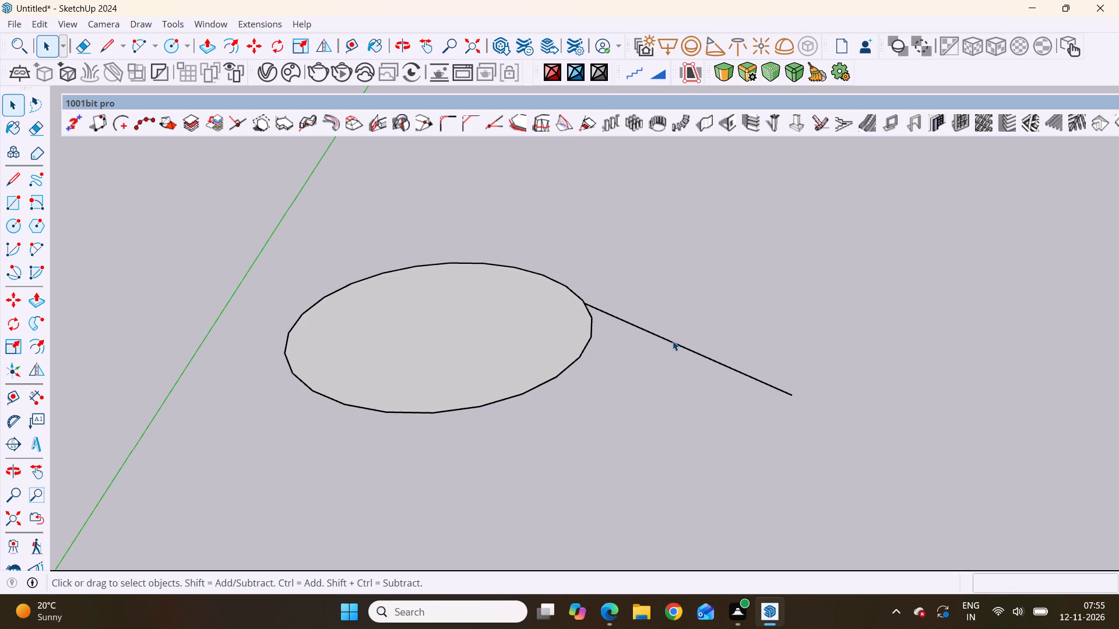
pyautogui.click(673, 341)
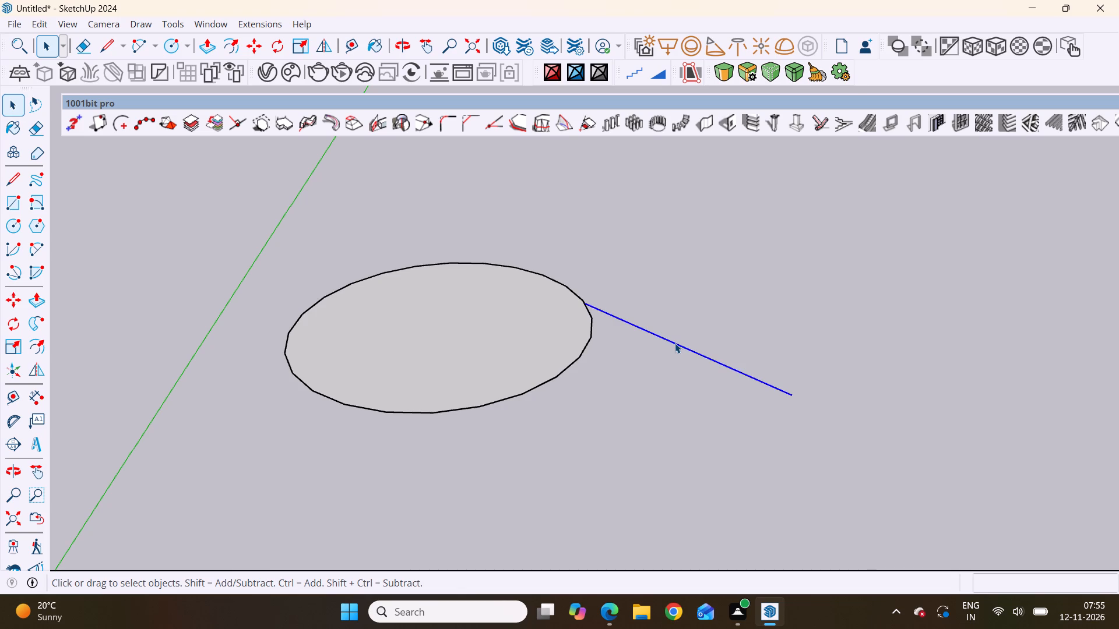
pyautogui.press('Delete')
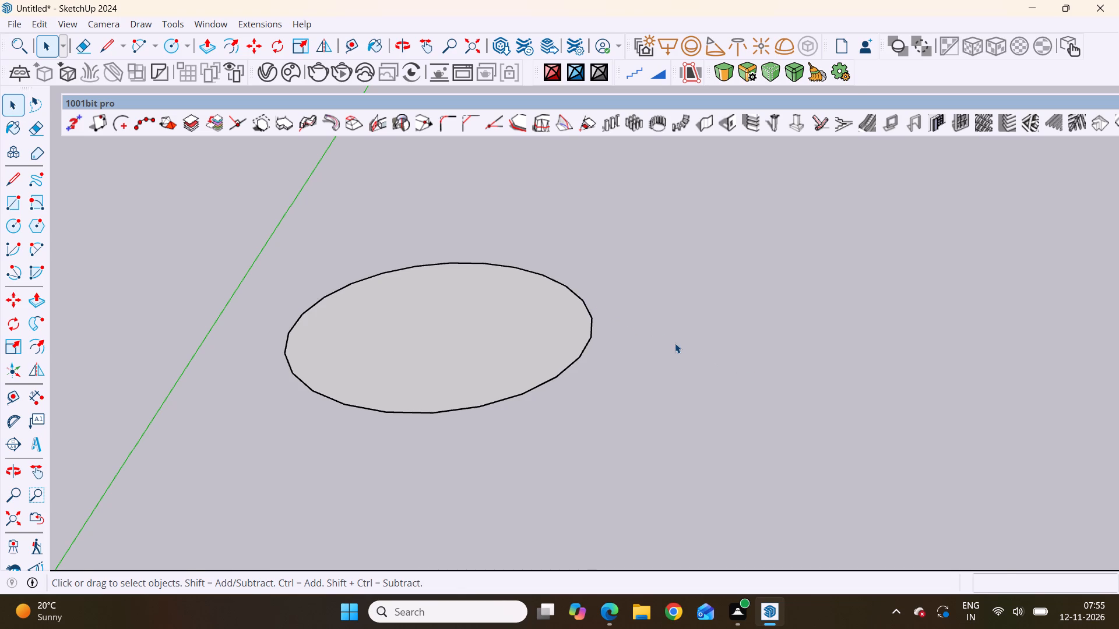
# Draw a line about 3' 1 7/8" long from a vertex on the circle, continuing the direction of its edge segment outward.
pyautogui.press('l')
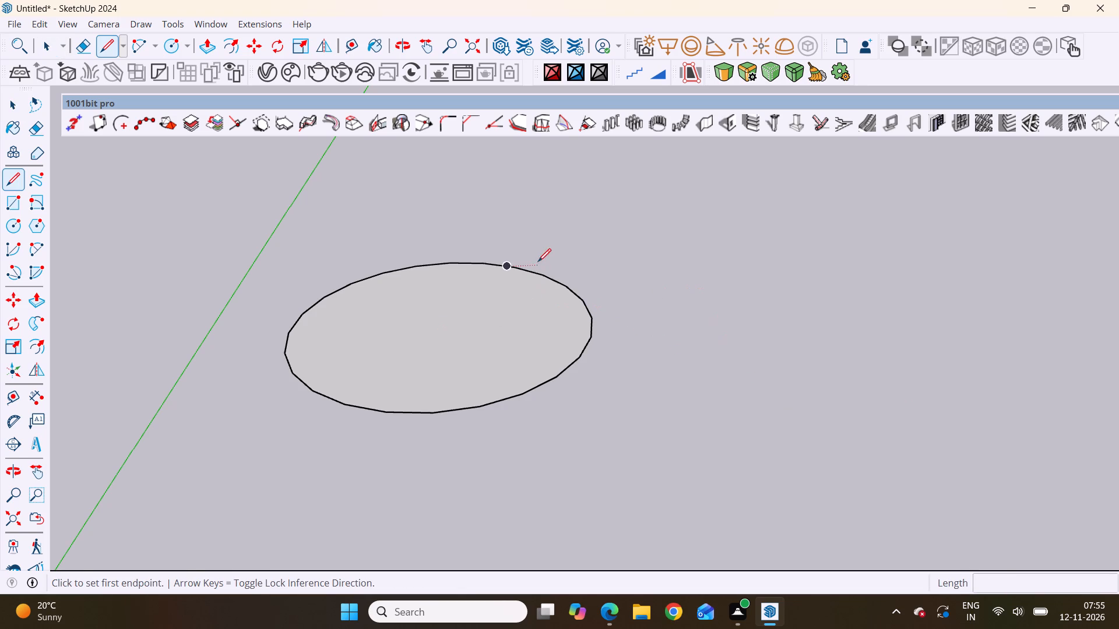
pyautogui.click(547, 277)
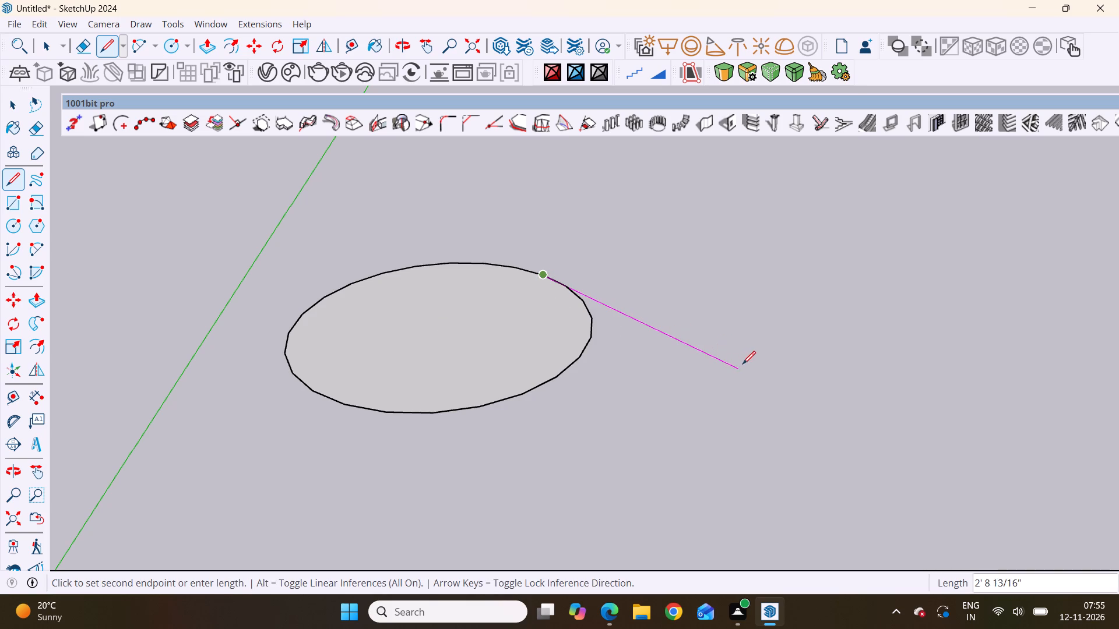
pyautogui.click(776, 390)
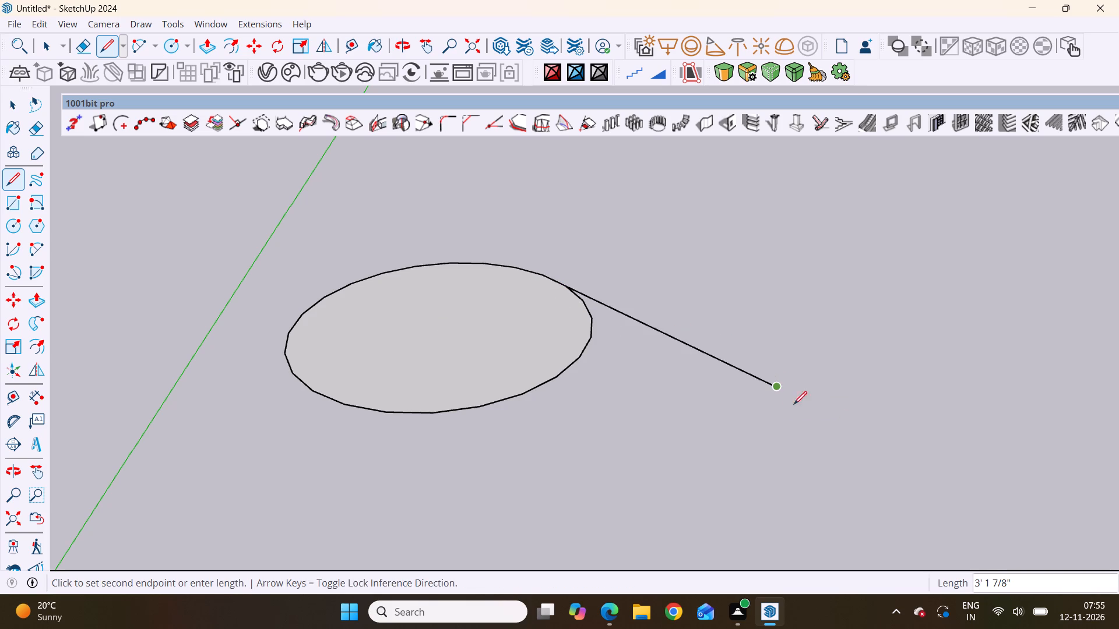
pyautogui.scroll(-5, 930, 467)
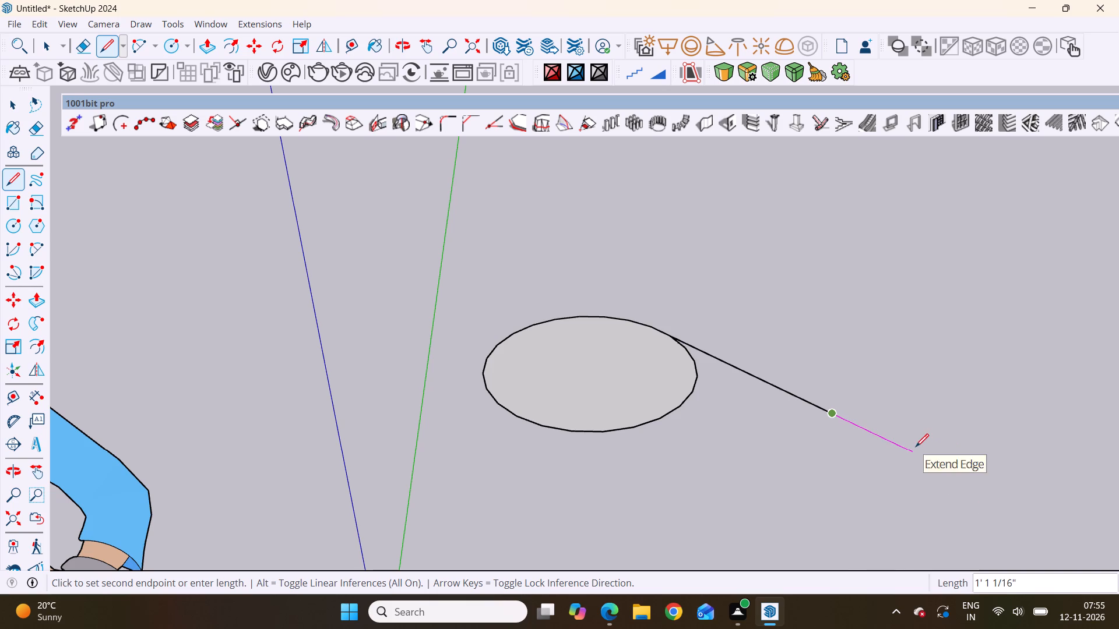
pyautogui.press('space')
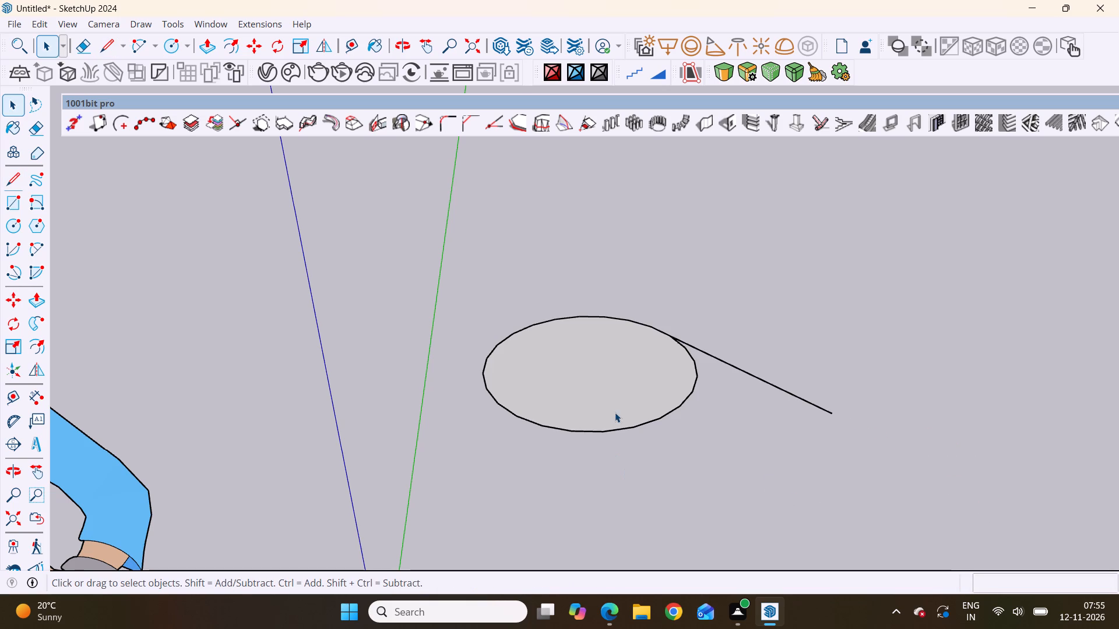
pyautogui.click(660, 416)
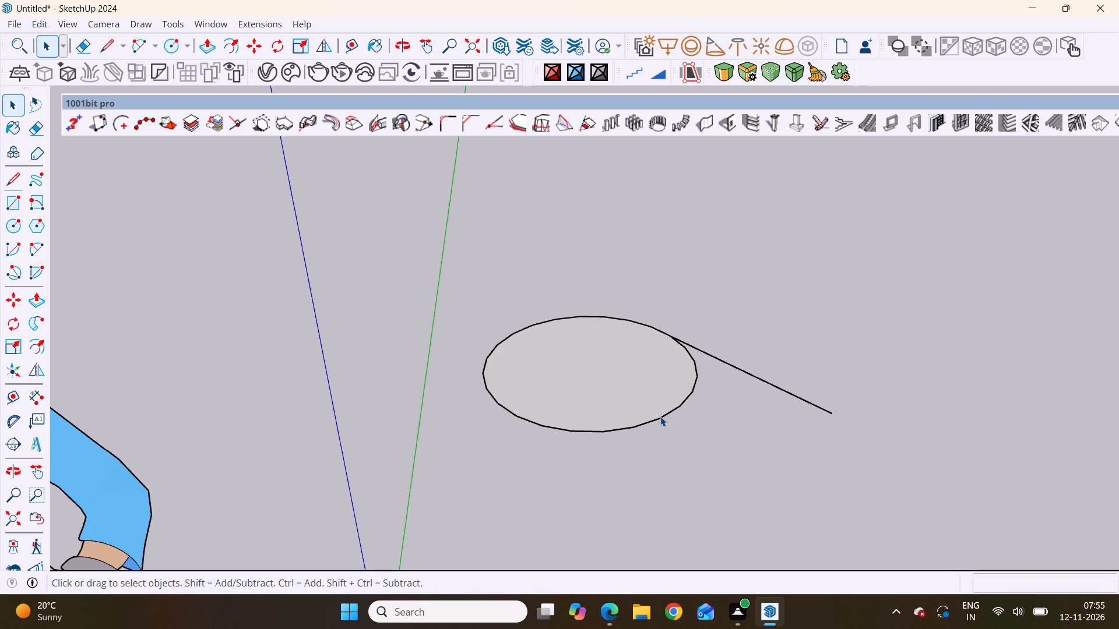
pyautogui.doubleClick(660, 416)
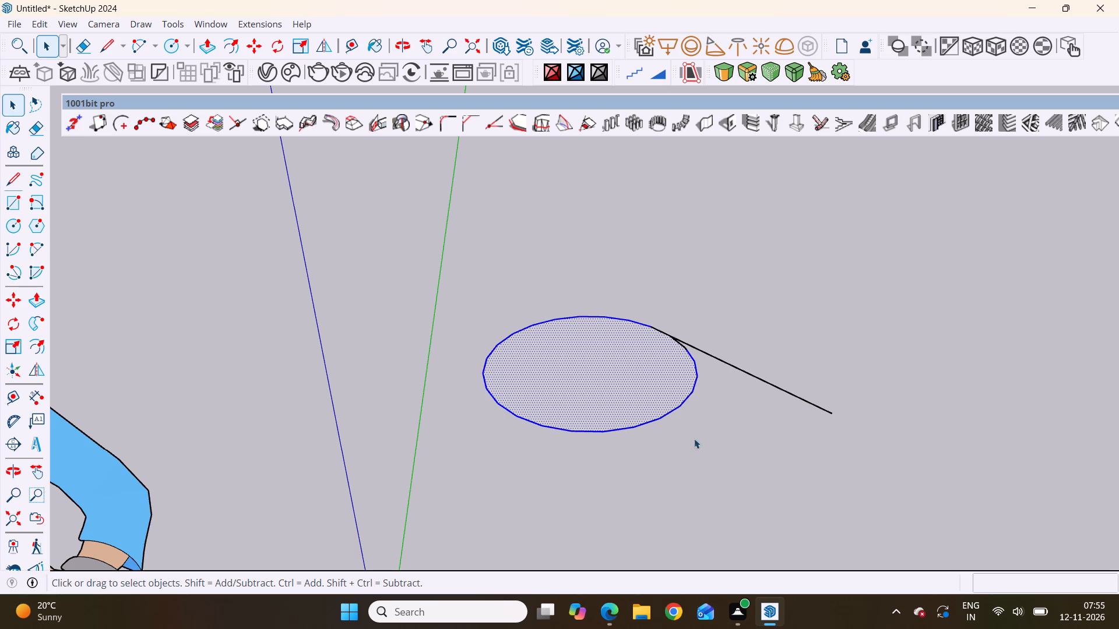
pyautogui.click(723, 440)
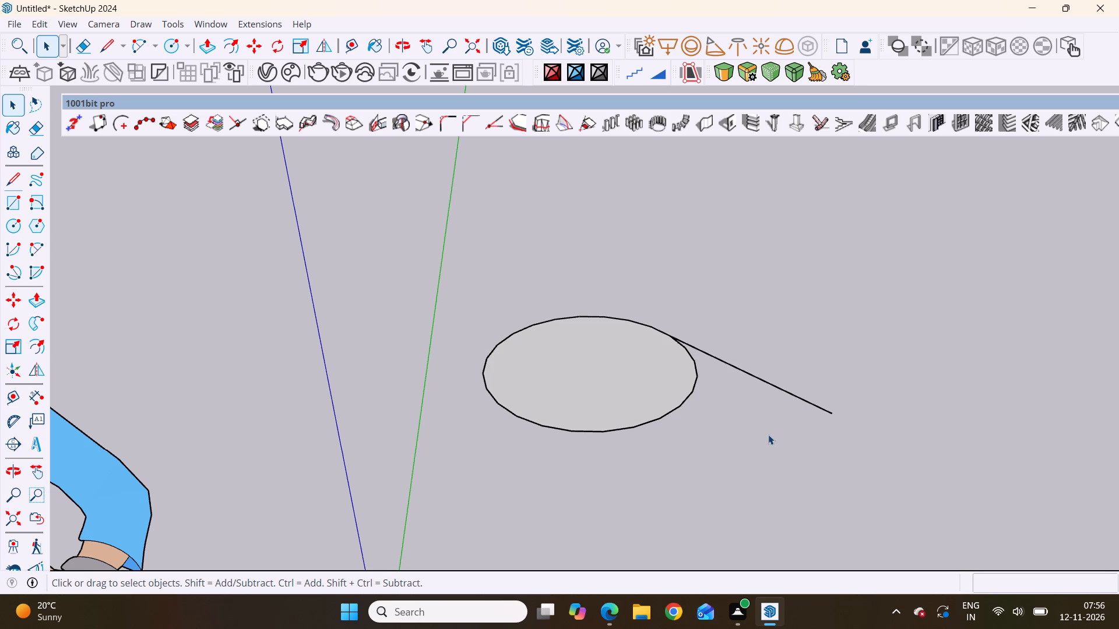
# Offset the circle's face inward by about 7 3/16" and clear the selection.
pyautogui.click(597, 419)
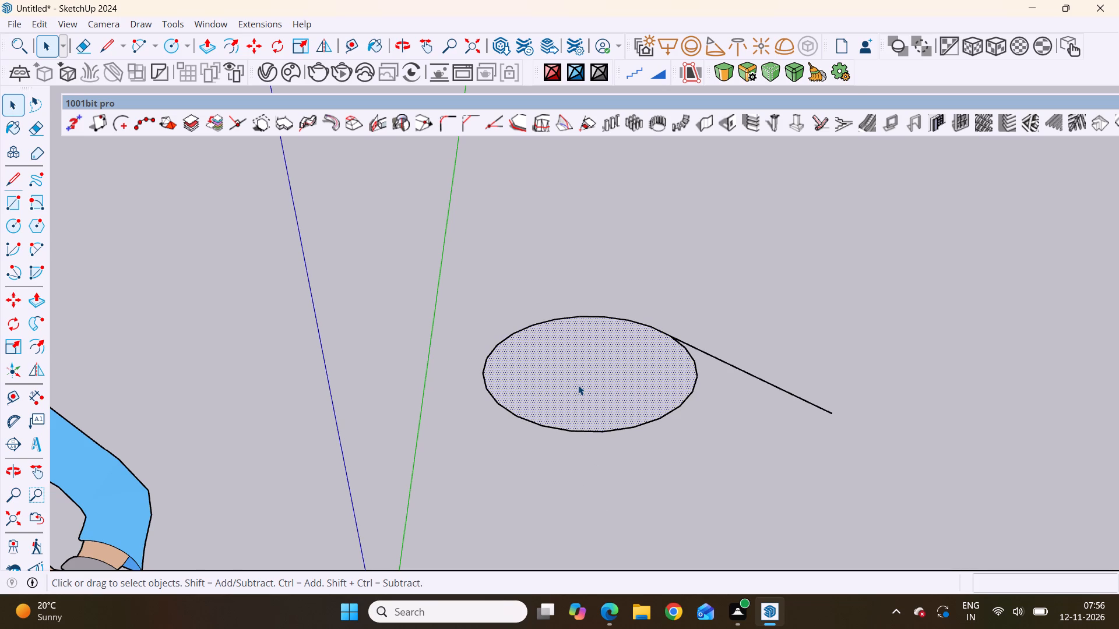
pyautogui.press('f')
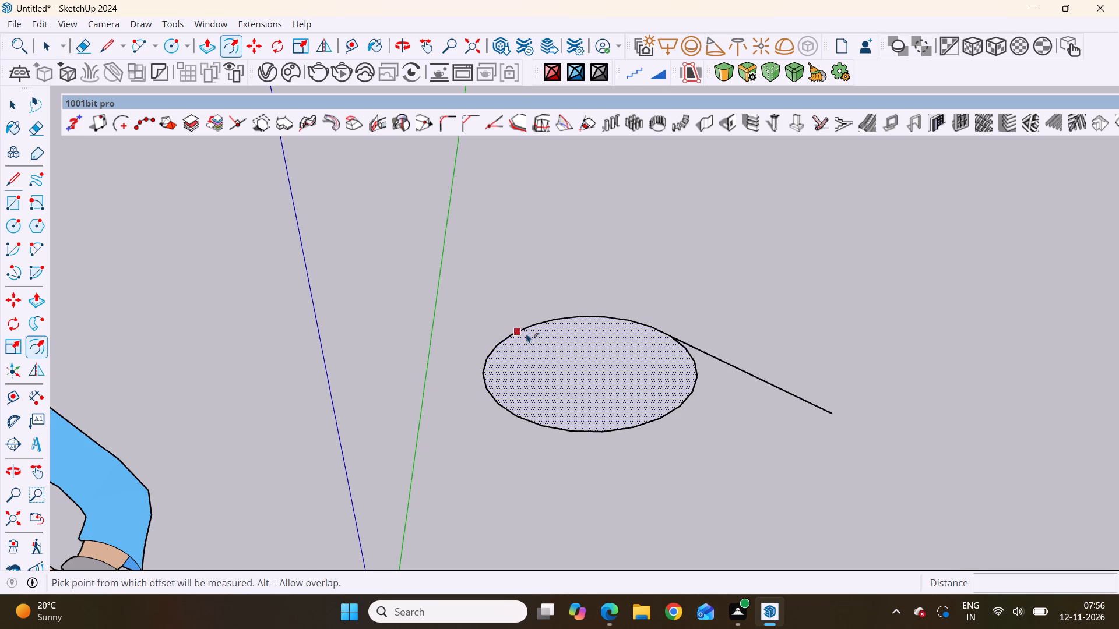
pyautogui.click(532, 332)
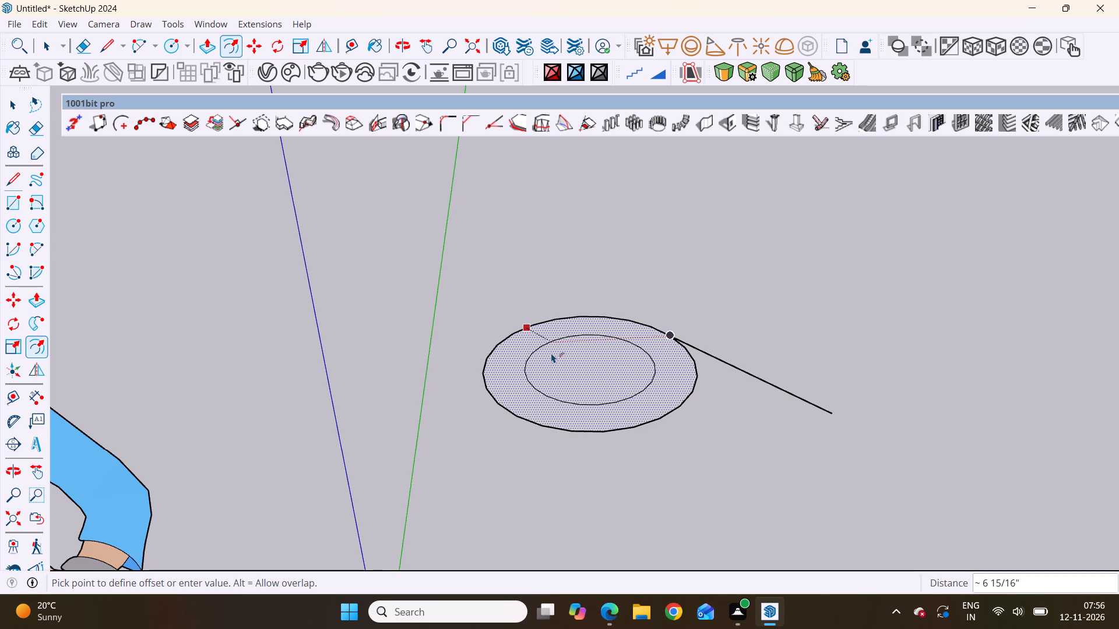
pyautogui.click(553, 353)
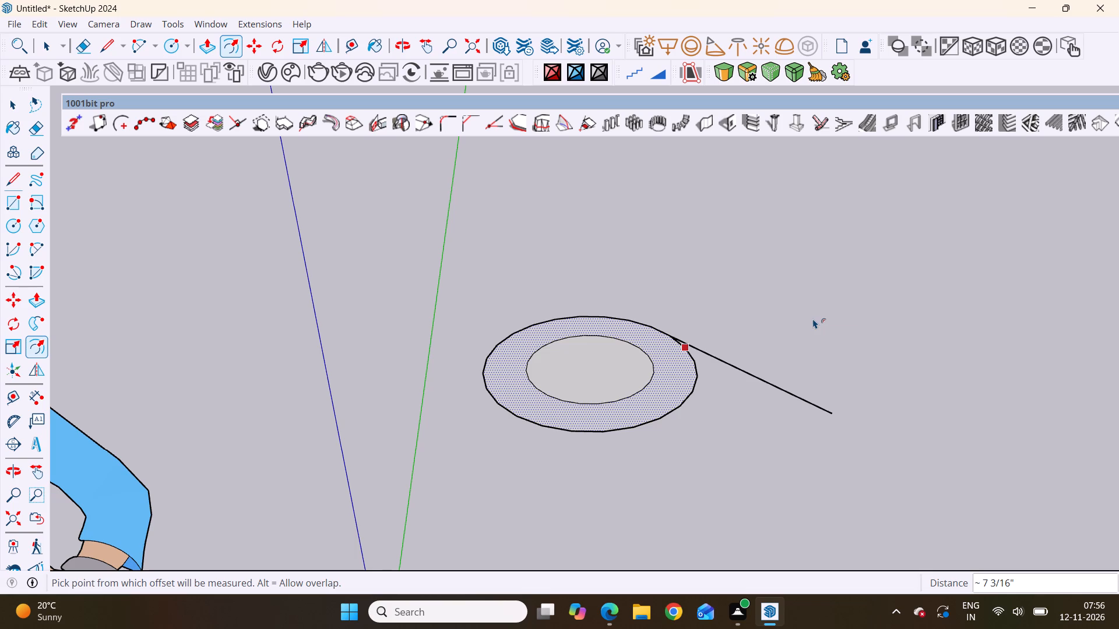
pyautogui.press('space')
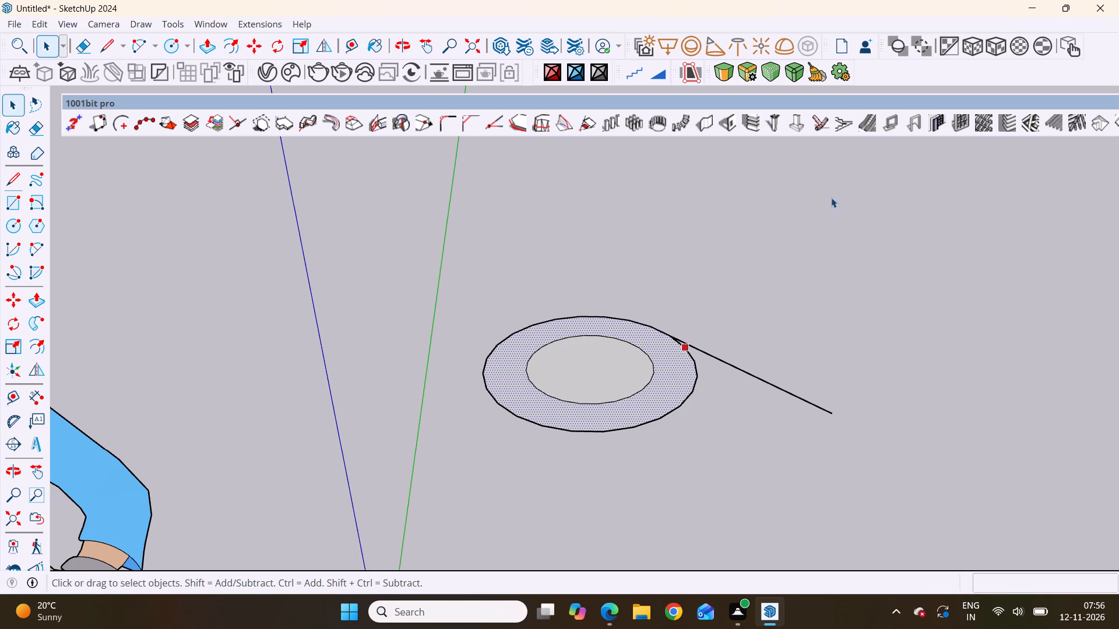
pyautogui.click(822, 250)
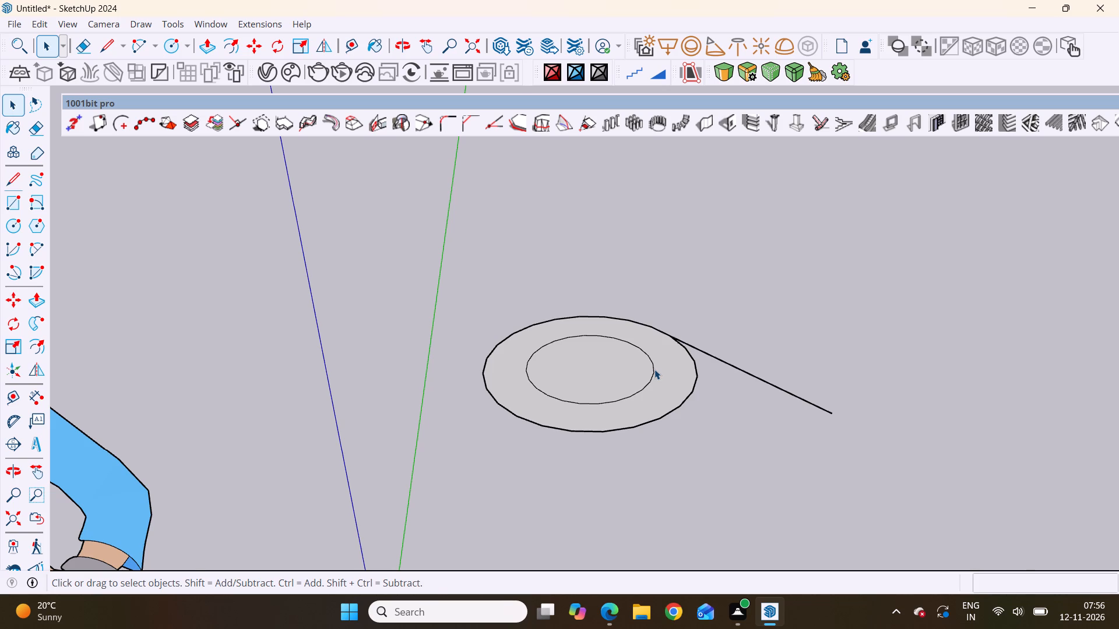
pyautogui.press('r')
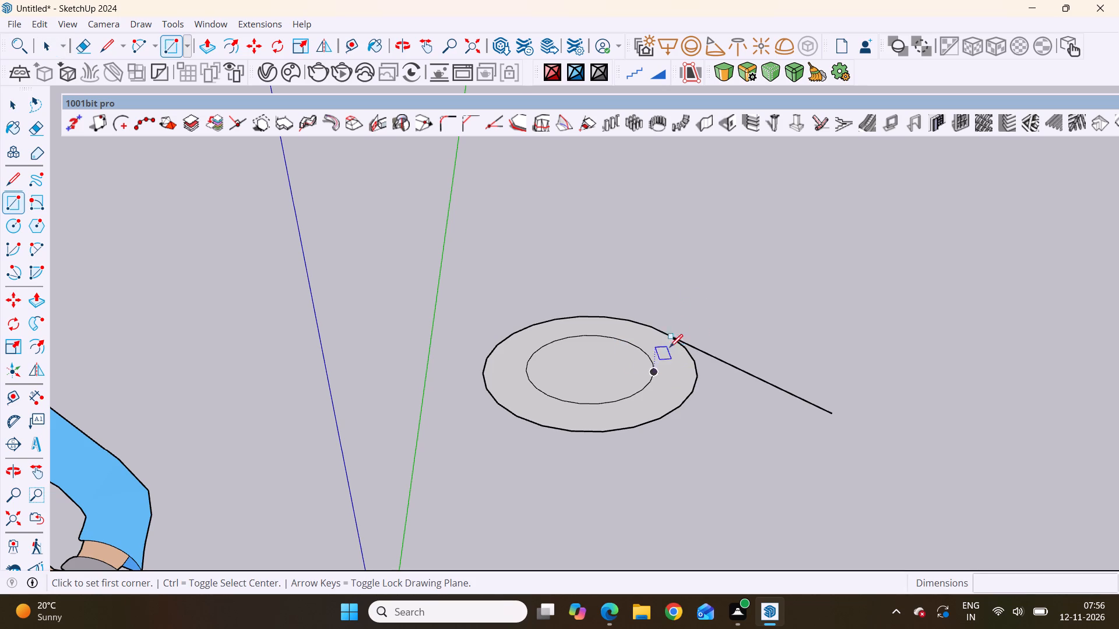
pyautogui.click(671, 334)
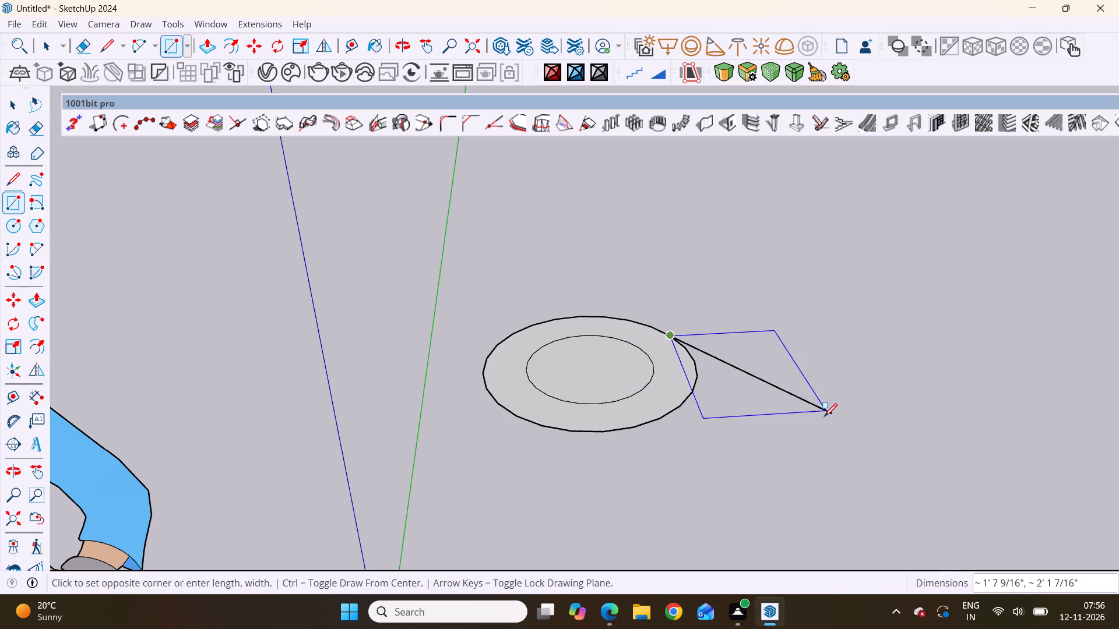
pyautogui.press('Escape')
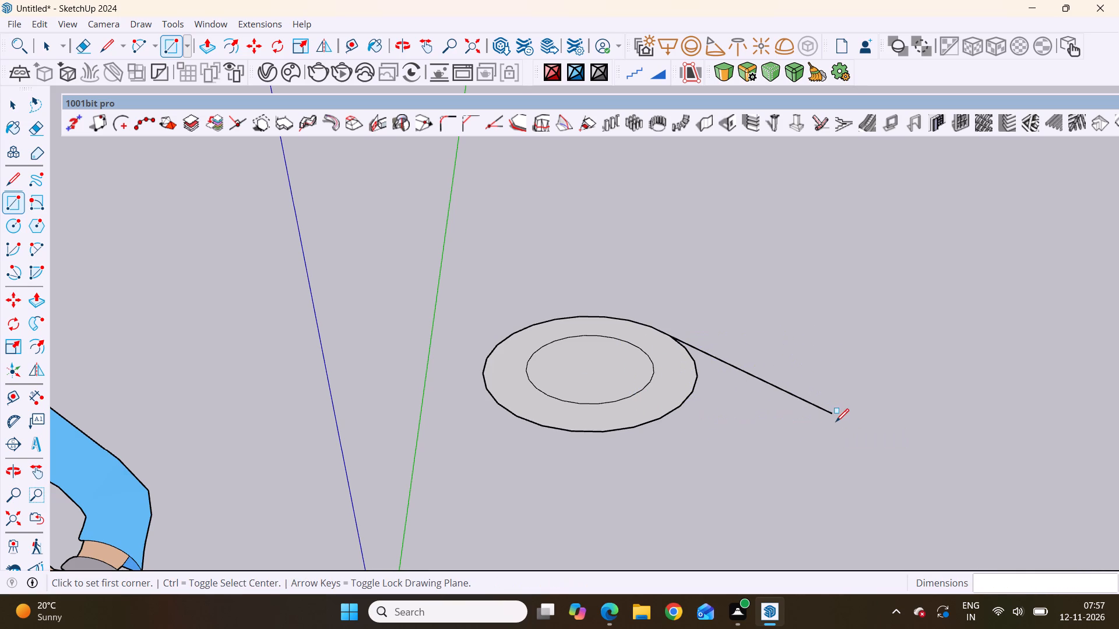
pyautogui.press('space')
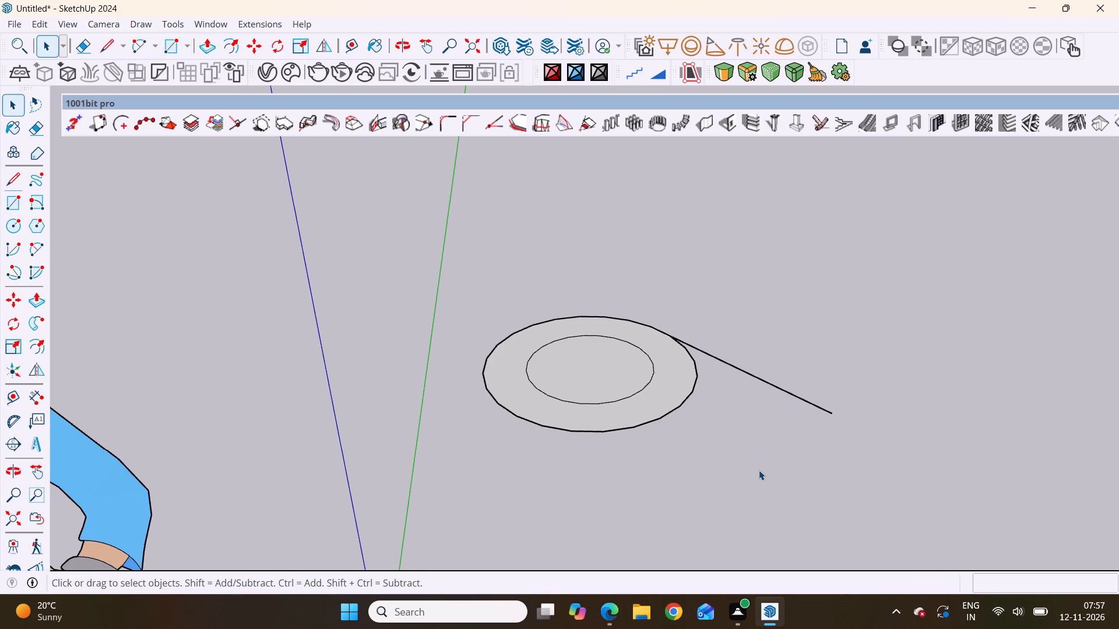
# Draw a line about 2' 7 9/16" long from a vertex on the inner circle, parallel to the existing outer line.
pyautogui.press('l')
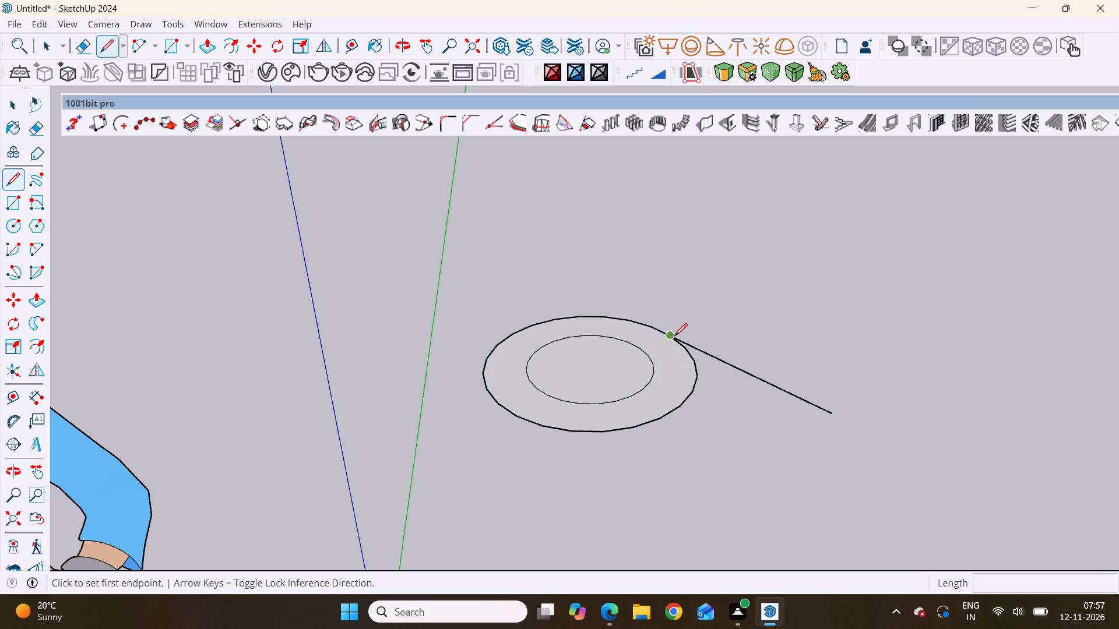
pyautogui.click(656, 368)
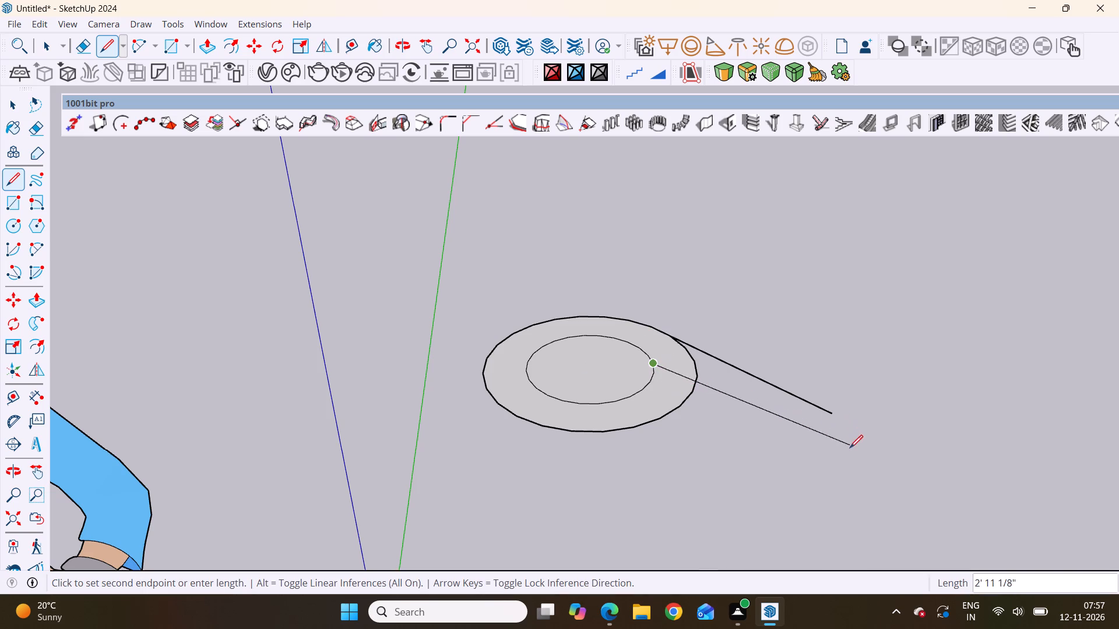
pyautogui.click(813, 454)
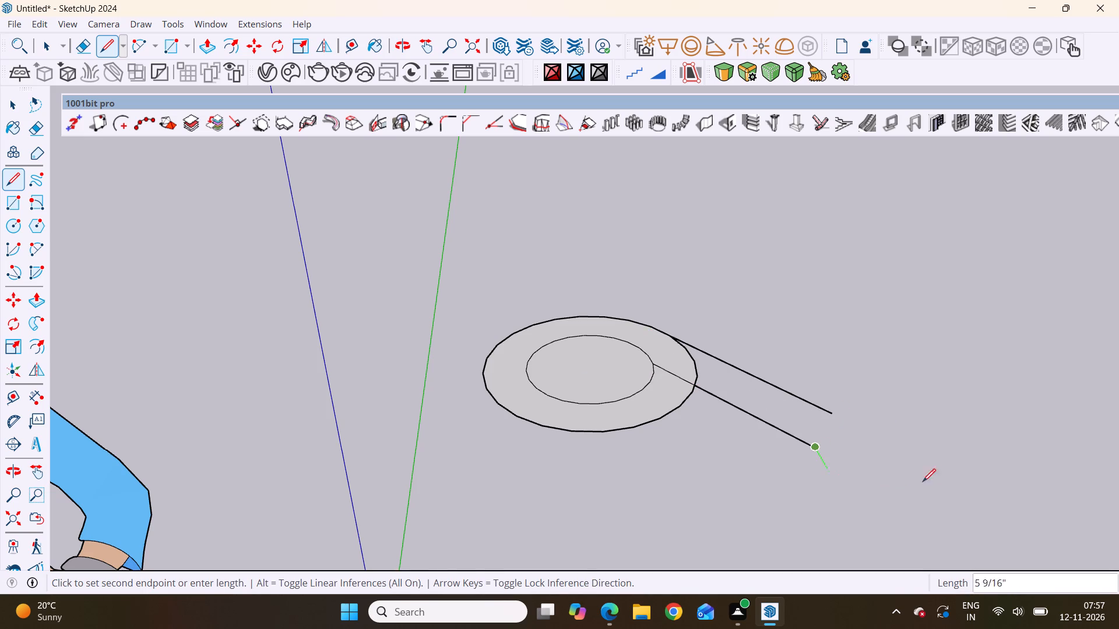
pyautogui.press('space')
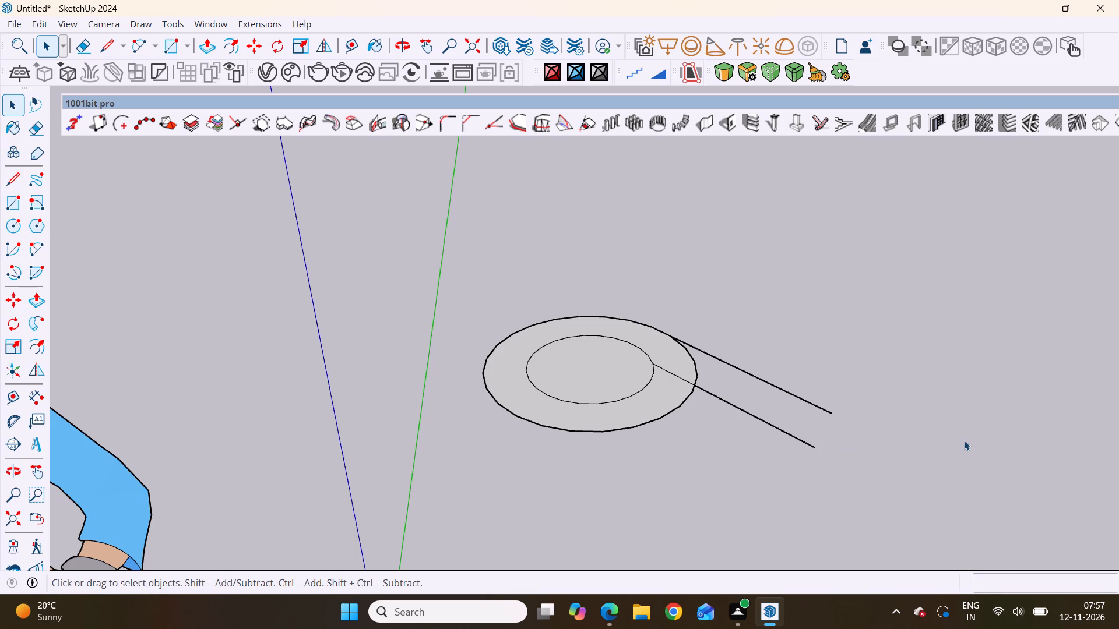
# Close the arm's outline with an edge along the red axis, a 9" end edge, and a 1' 3 13/16" edge back to the outer line.
pyautogui.press('l')
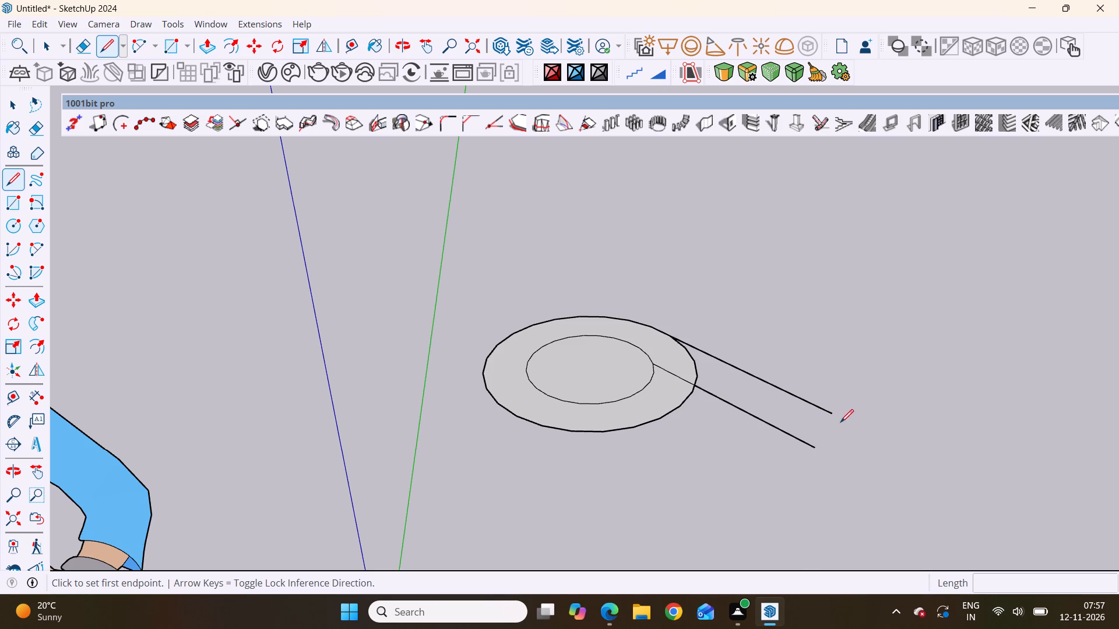
pyautogui.click(814, 451)
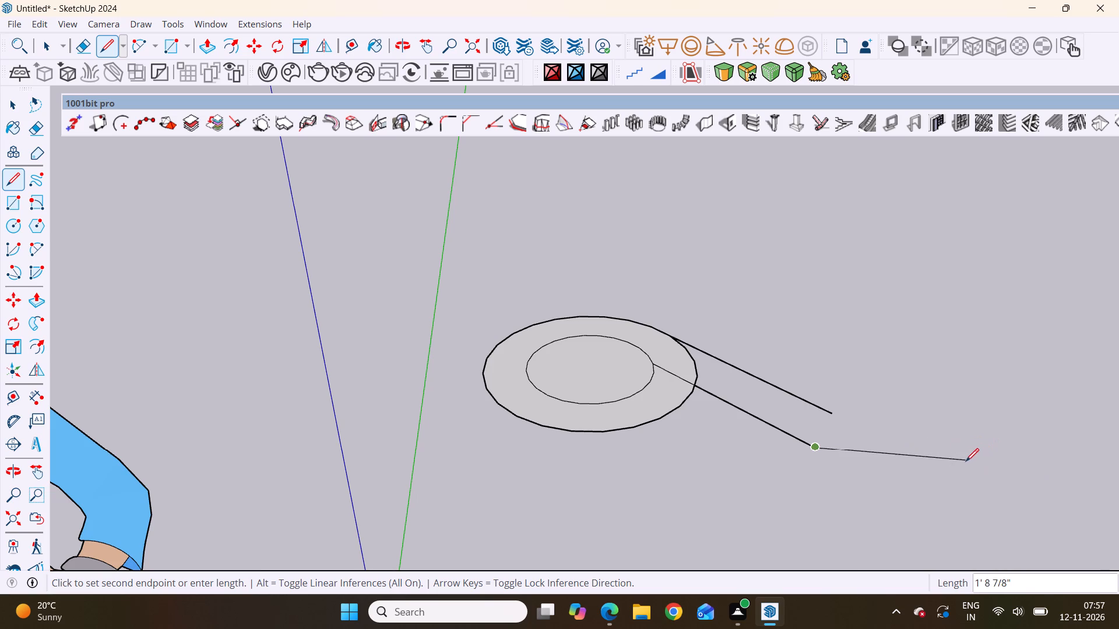
pyautogui.click(933, 452)
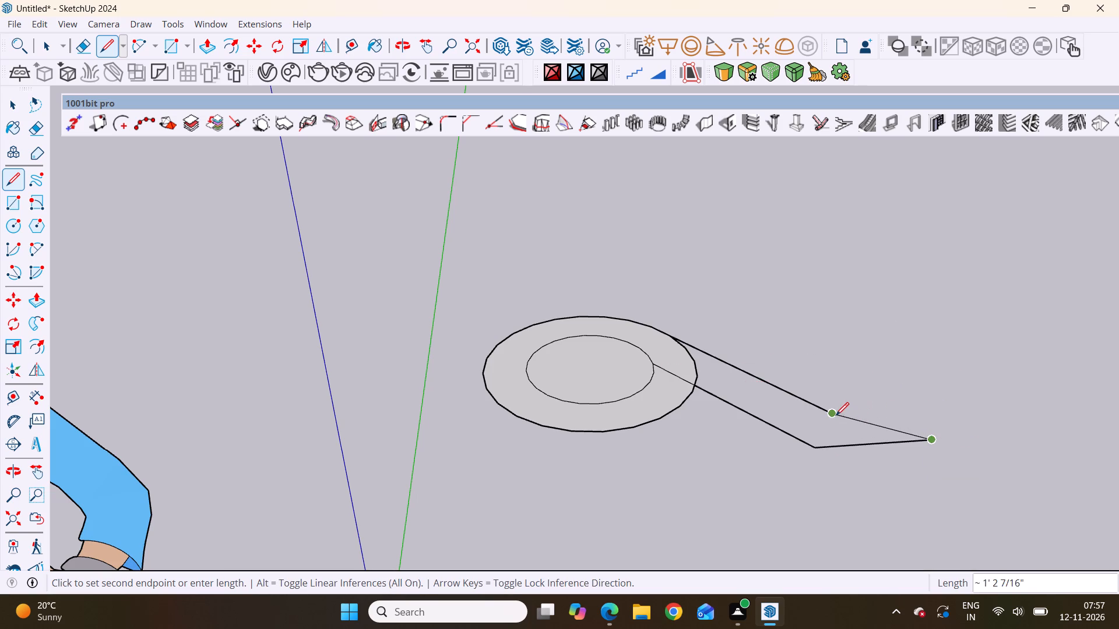
pyautogui.click(928, 400)
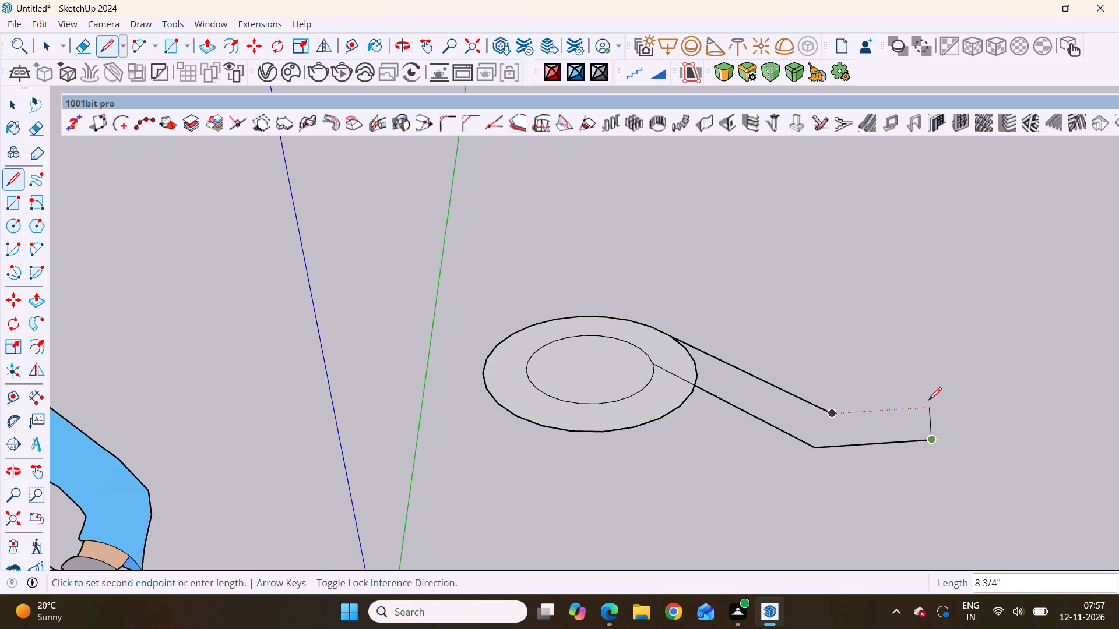
pyautogui.click(835, 415)
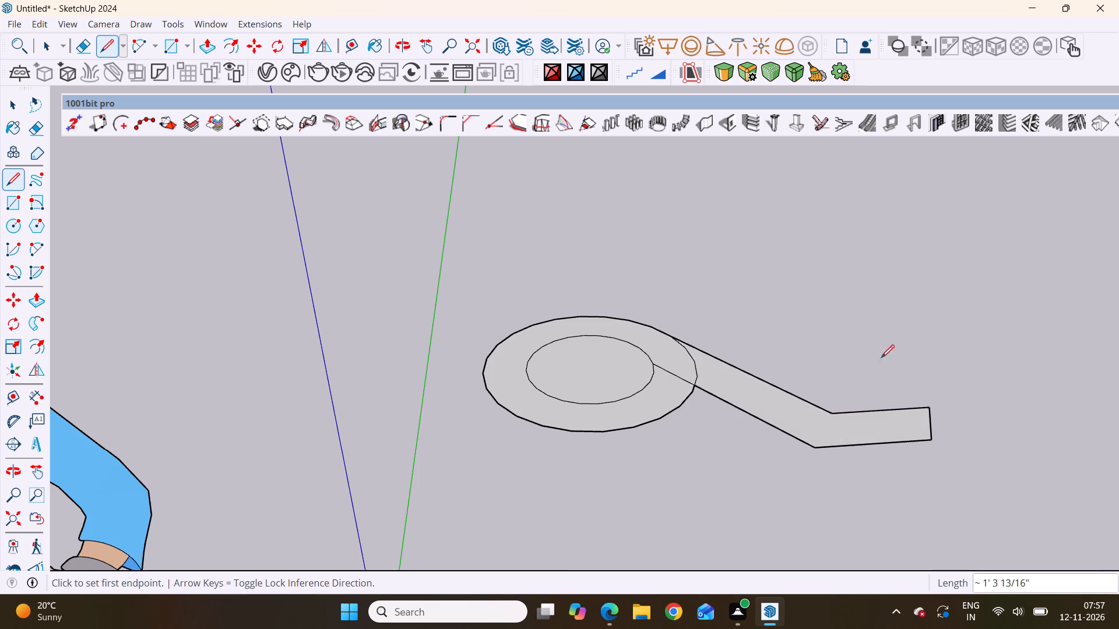
# Delete the outer circle's edge segments between the two parallel lines, together with the ring and arm face.
pyautogui.scroll(-4, 801, 343)
pyautogui.scroll(2, 730, 365)
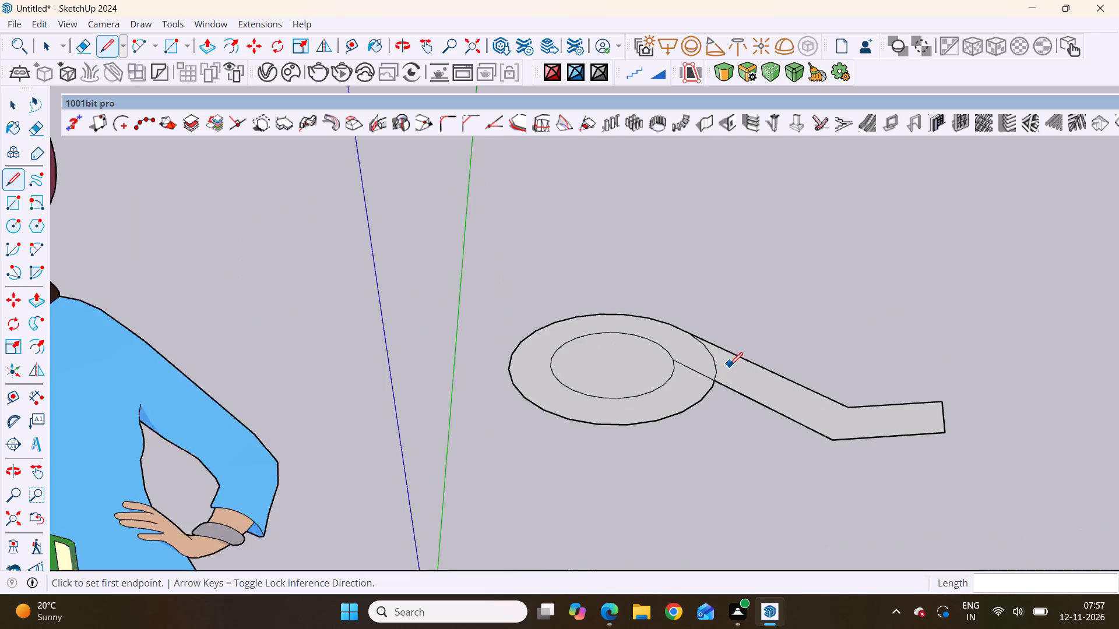
pyautogui.scroll(3, 730, 365)
pyautogui.press('space')
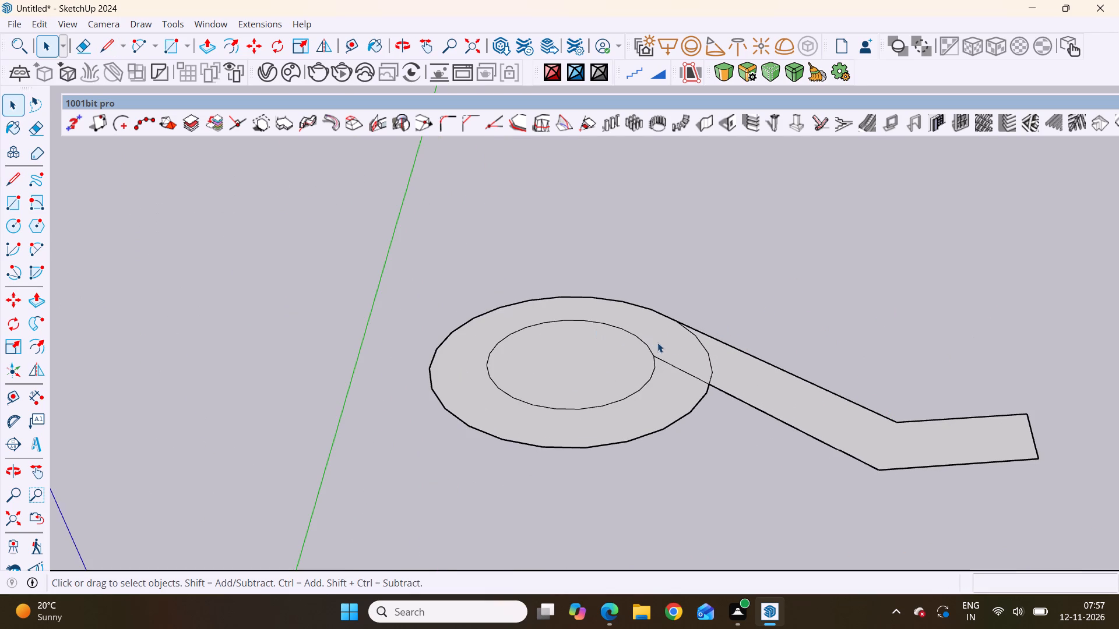
pyautogui.click(703, 355)
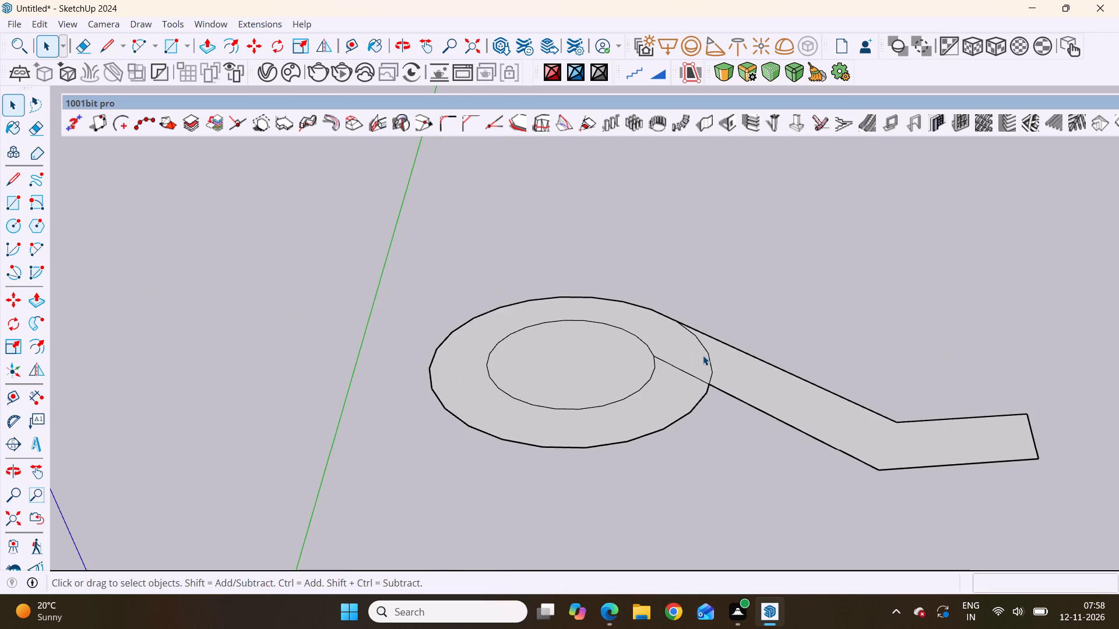
pyautogui.doubleClick(704, 353)
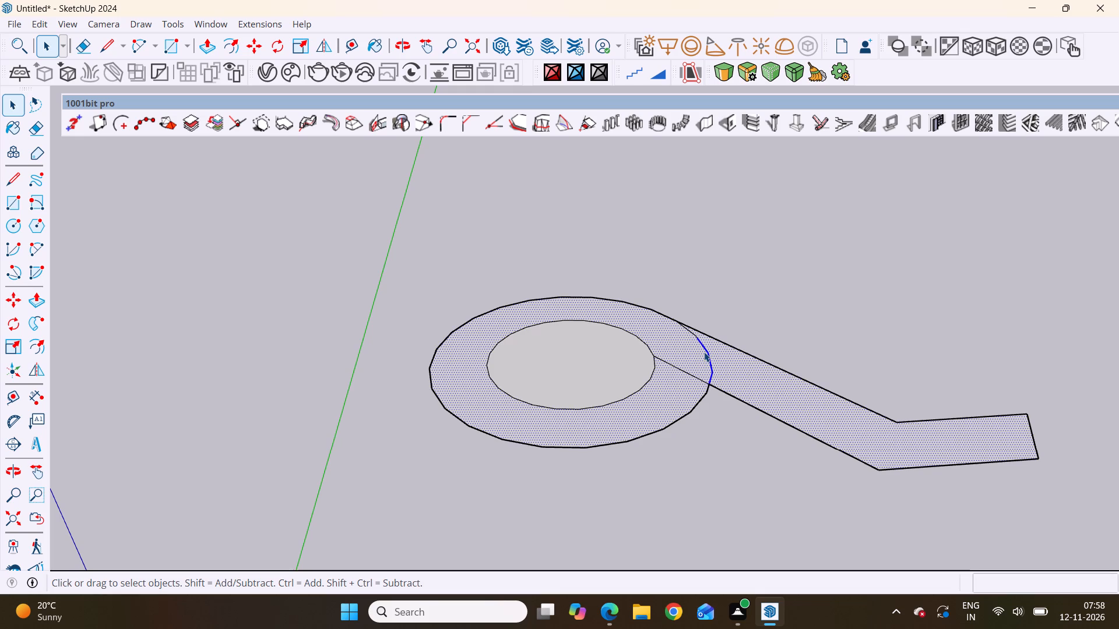
pyautogui.scroll(5, 704, 349)
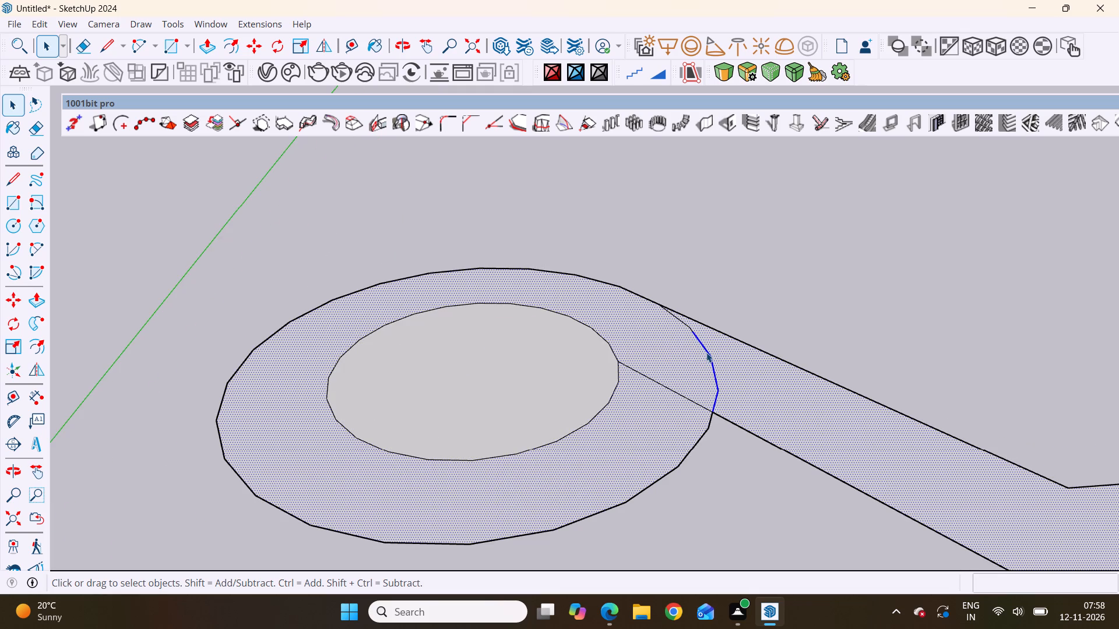
pyautogui.press('Delete')
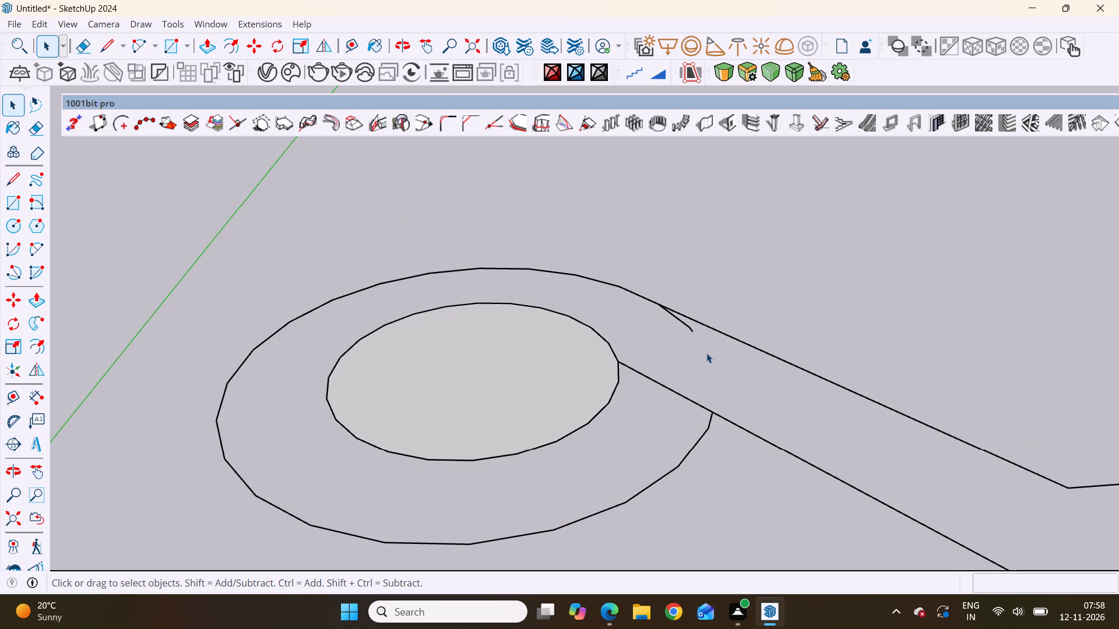
# Delete the leftover short pieces of the outer circle's edge beside the outer line's start.
pyautogui.click(691, 324)
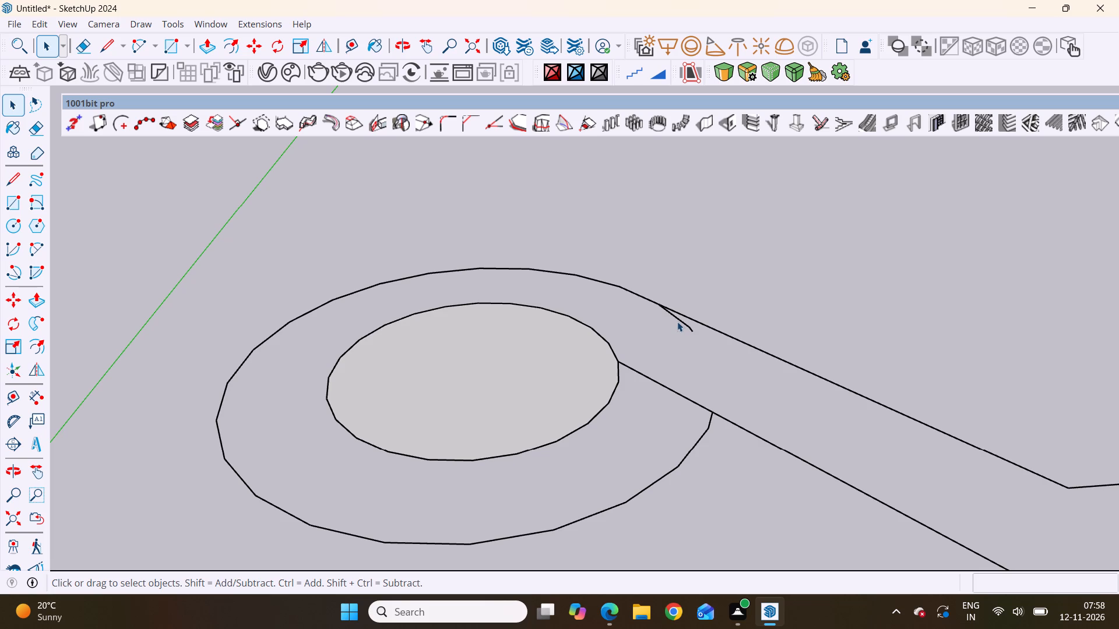
pyautogui.click(677, 321)
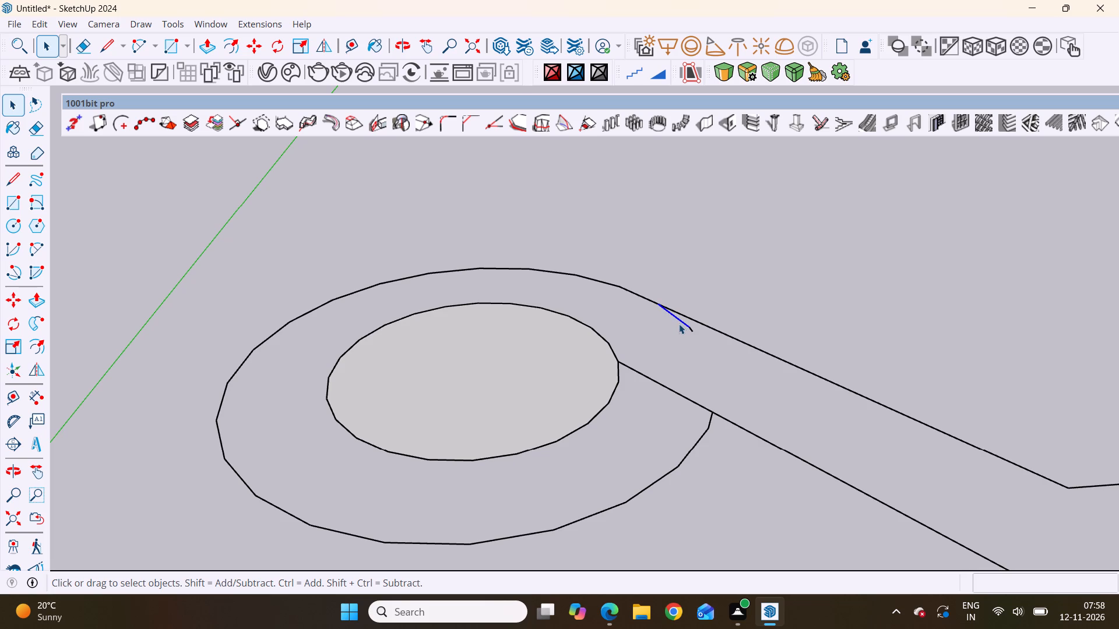
pyautogui.press('Delete')
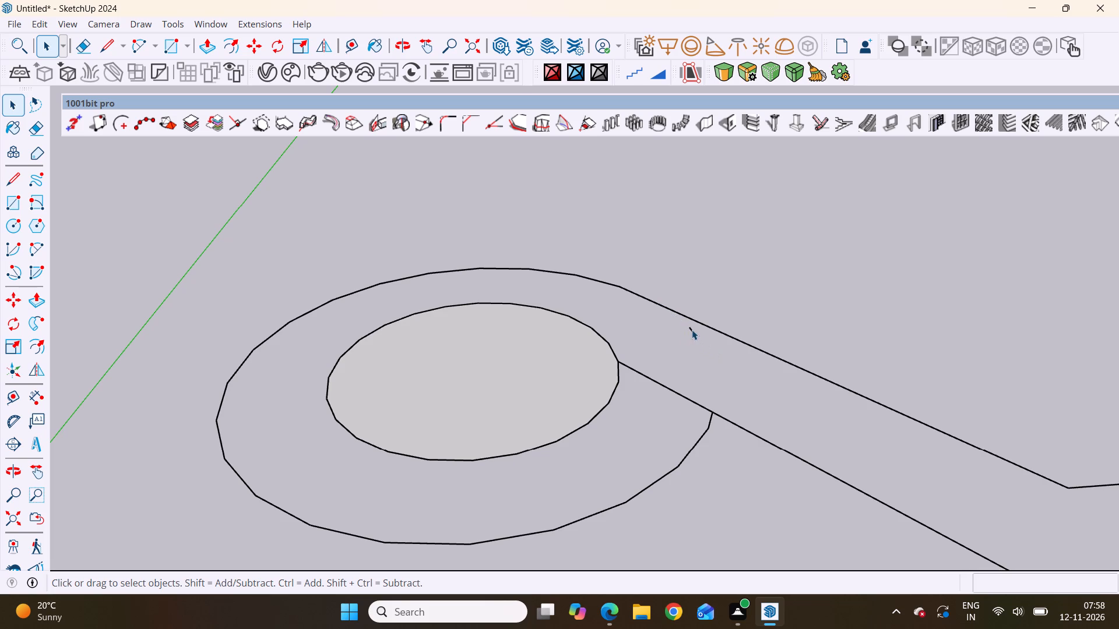
pyautogui.click(689, 325)
pyautogui.scroll(5, 704, 325)
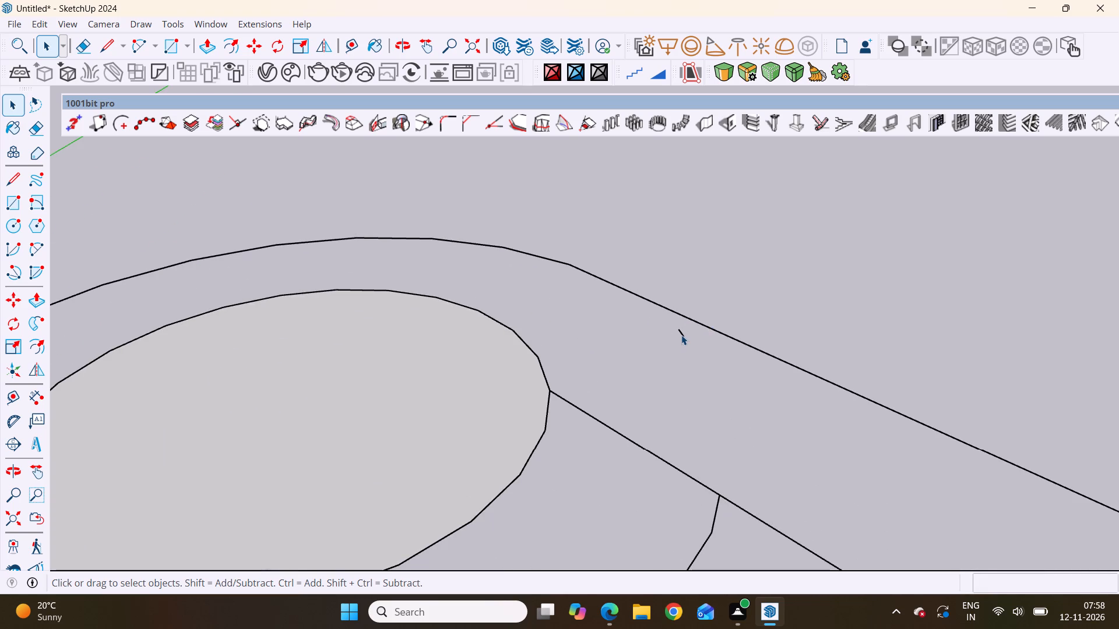
pyautogui.click(681, 335)
pyautogui.press('Delete')
# Draw a line about 8 11/16" long along the green axis from the inner circle across the ring, just past the outer edge, to rebuild the face.
pyautogui.scroll(-7, 693, 257)
pyautogui.scroll(-7, 662, 358)
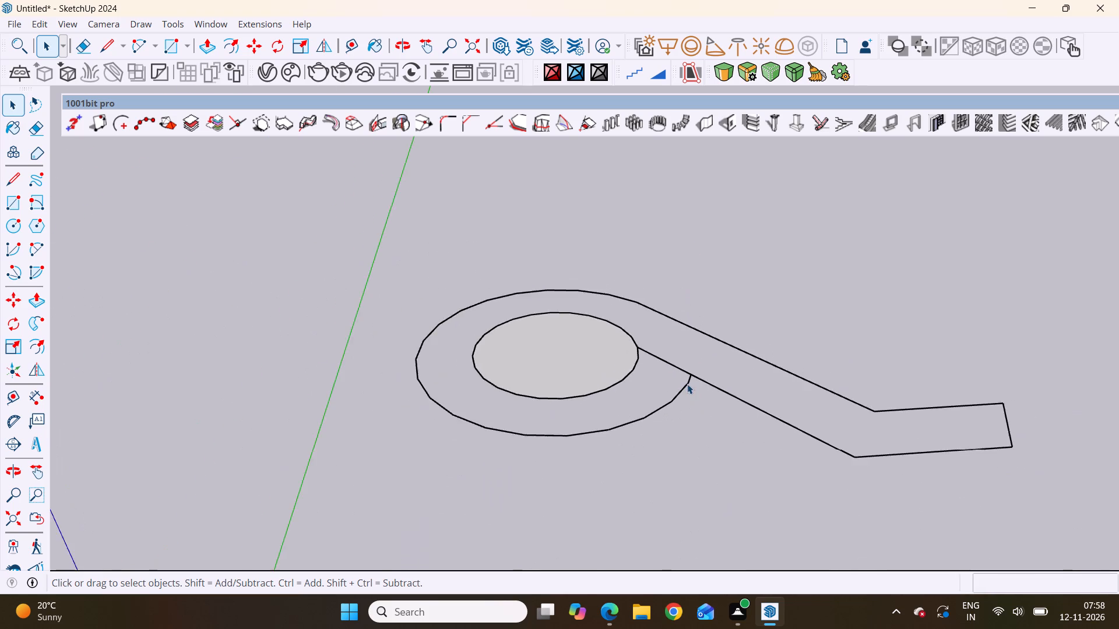
pyautogui.scroll(-8, 688, 387)
pyautogui.moveTo(680, 382); pyautogui.dragTo(670, 434, button='middle')
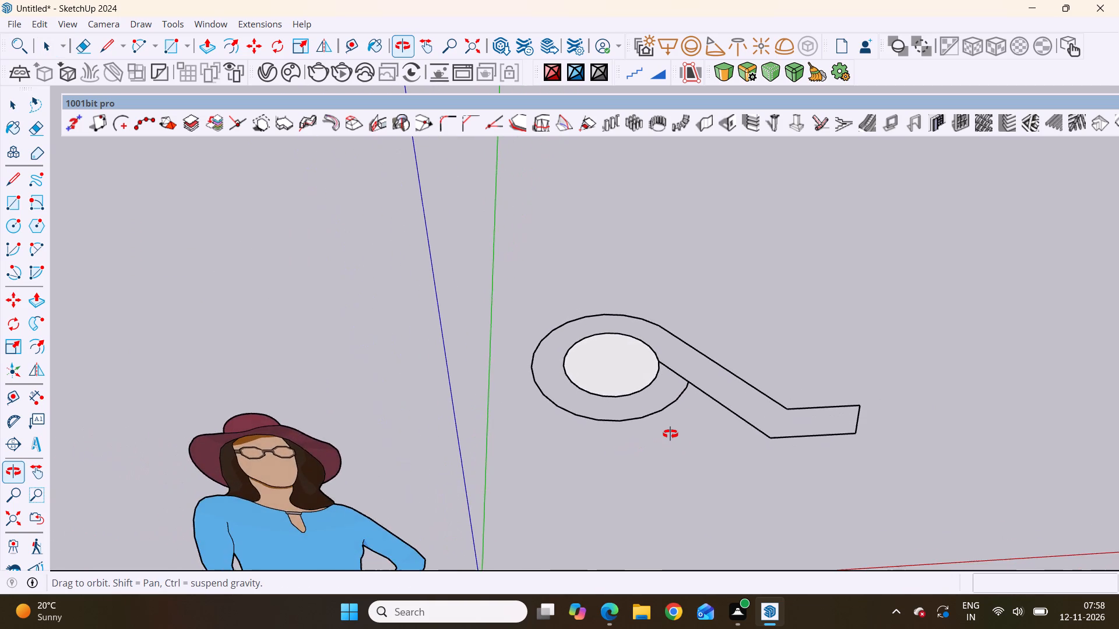
pyautogui.moveTo(670, 434); pyautogui.dragTo(671, 428, button='middle')
pyautogui.scroll(4, 671, 434)
pyautogui.click(591, 402)
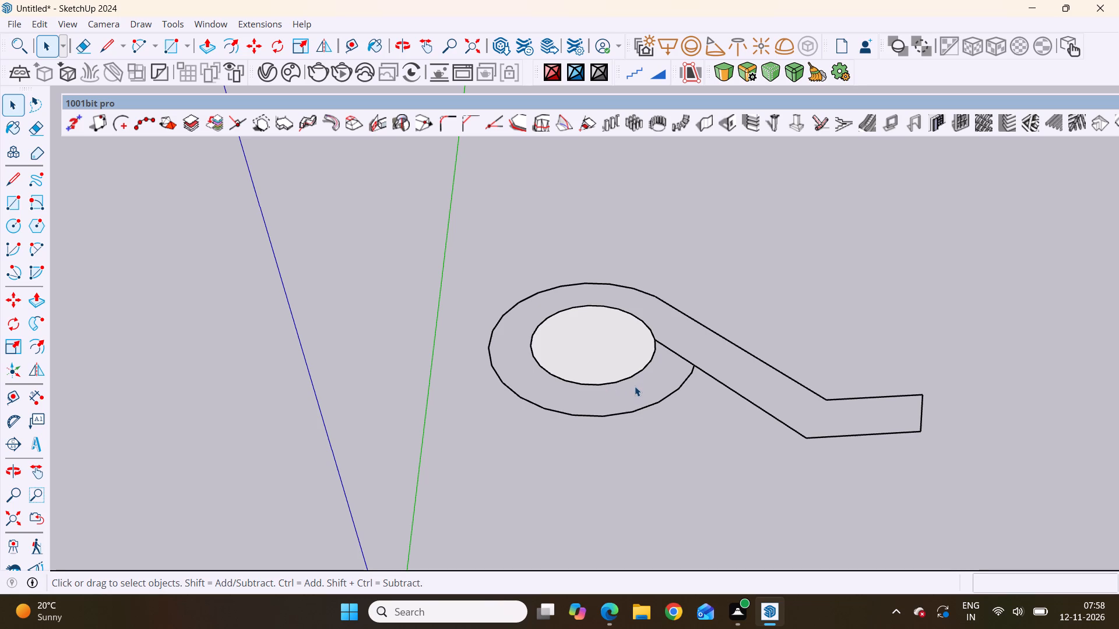
pyautogui.press('l')
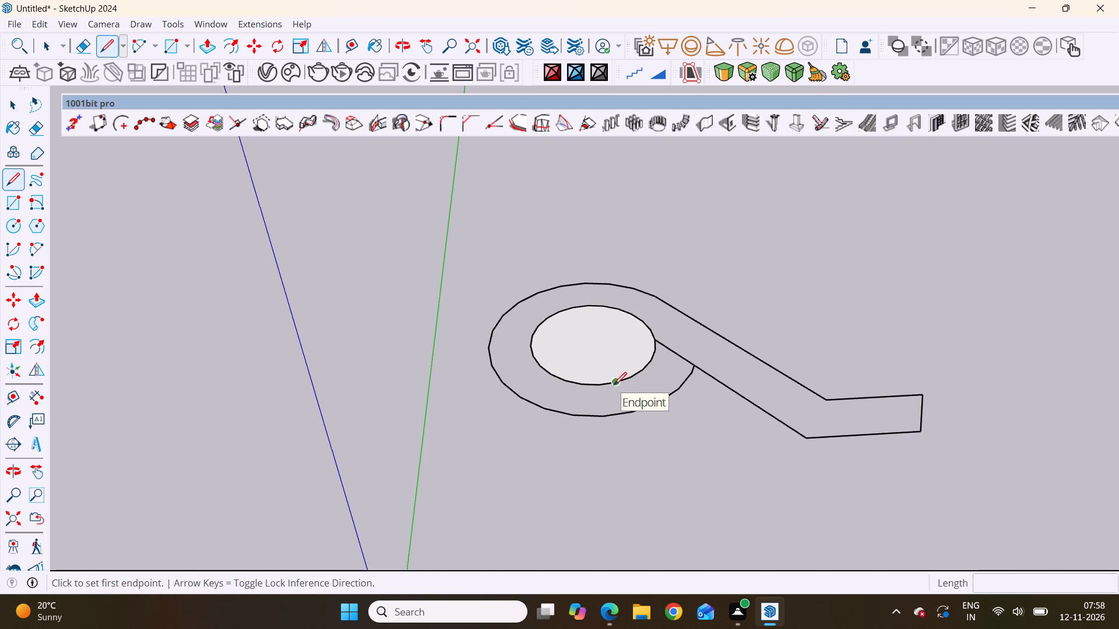
pyautogui.click(614, 385)
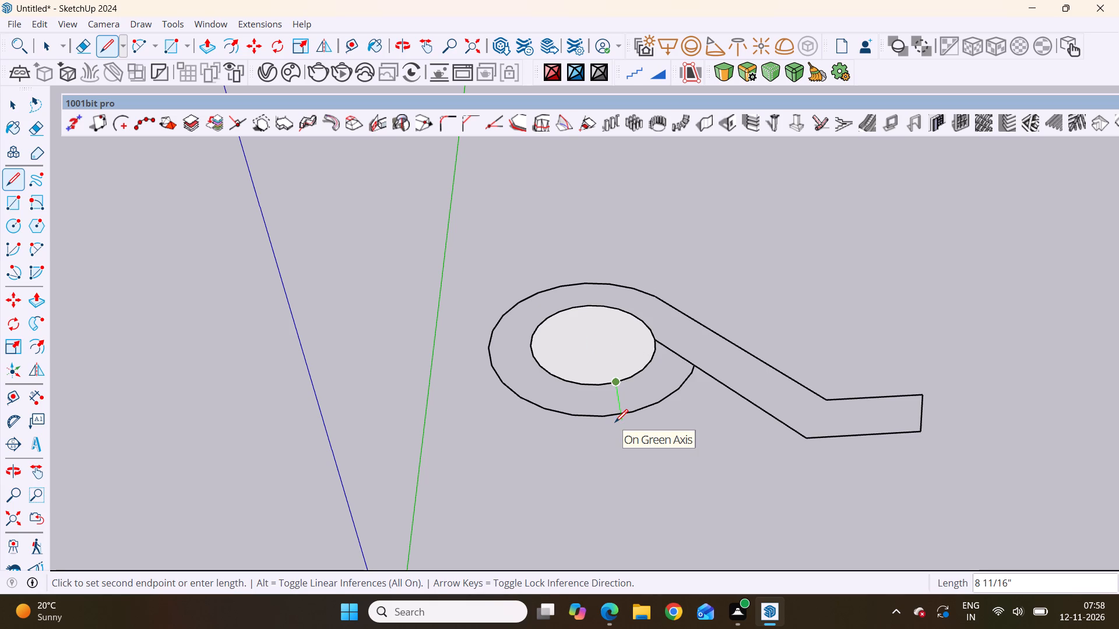
pyautogui.click(615, 422)
pyautogui.scroll(-3, 543, 436)
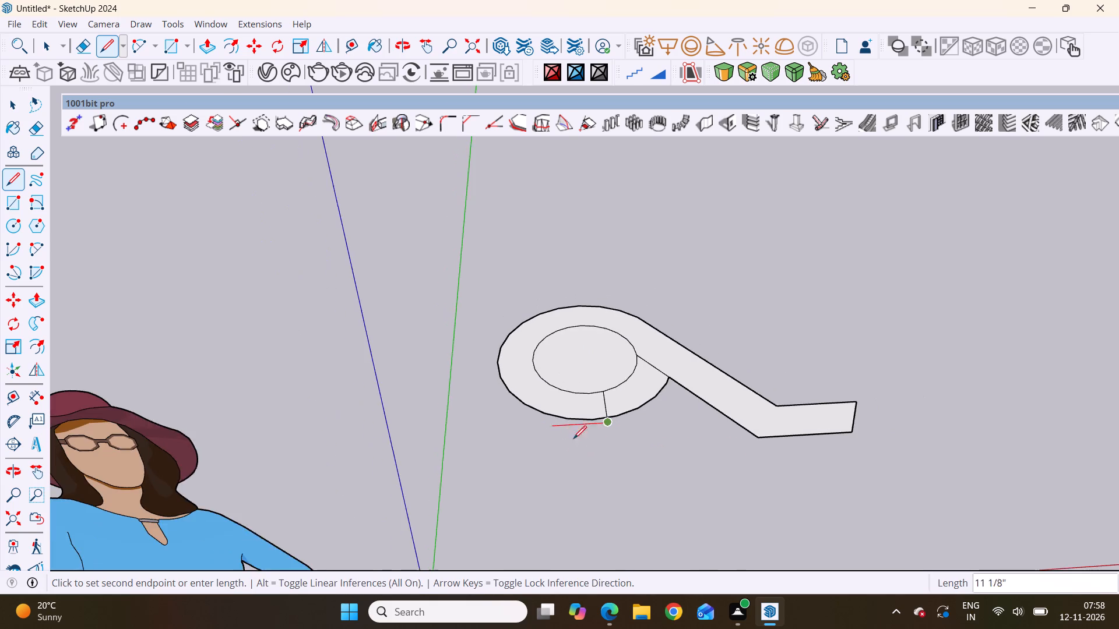
pyautogui.scroll(-2, 601, 457)
pyautogui.moveTo(607, 461); pyautogui.dragTo(613, 471, button='middle')
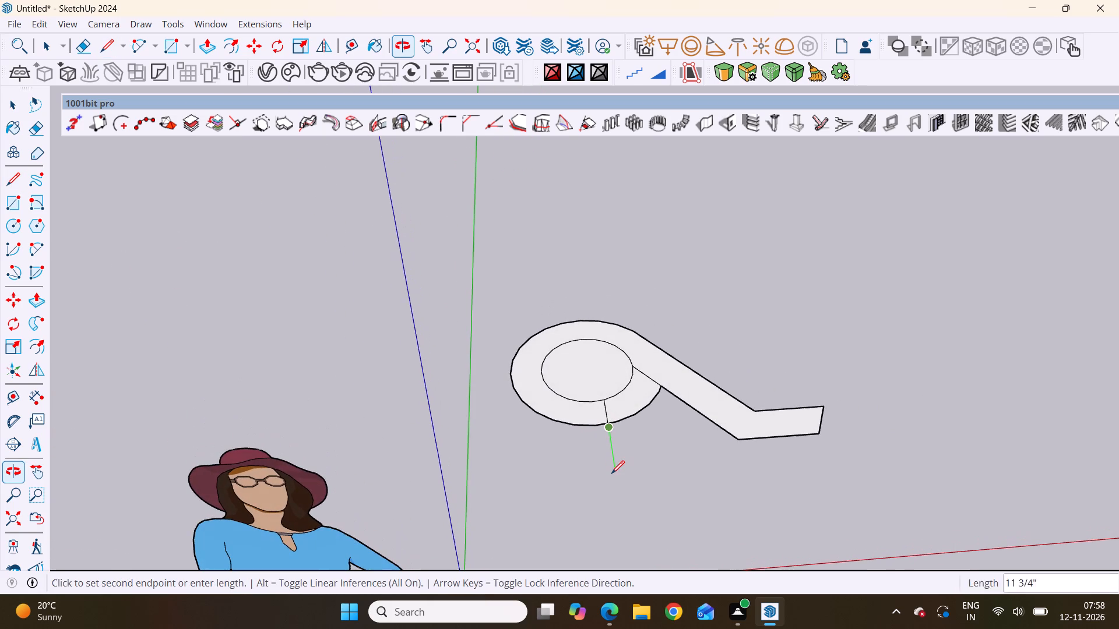
pyautogui.press('space')
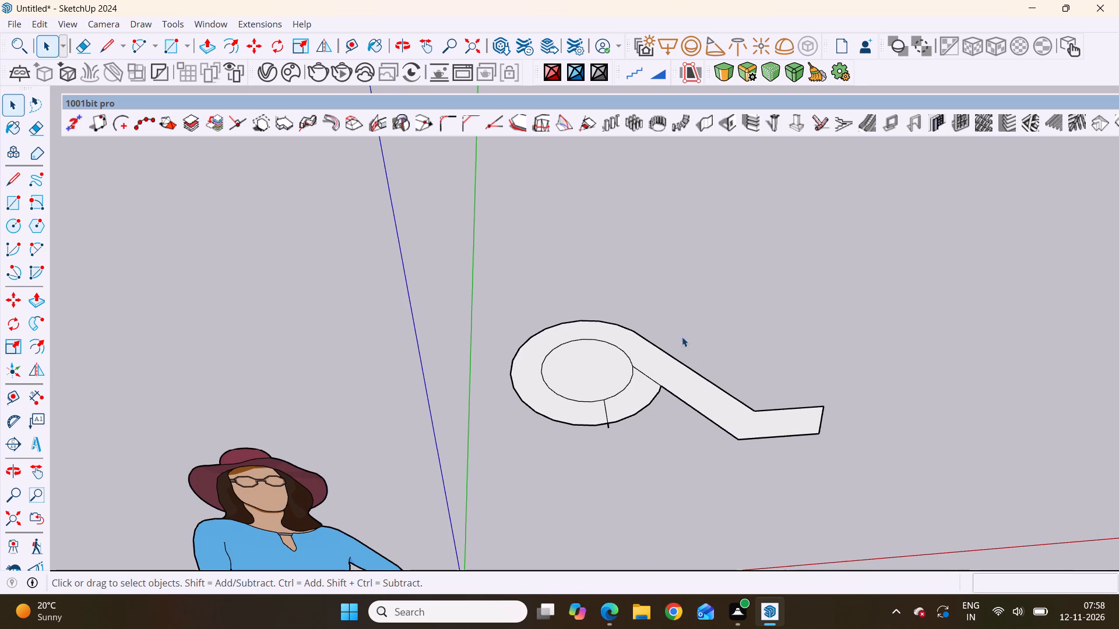
# Delete the short stub of the rebuilding line that sticks out past the ring's outer edge.
pyautogui.scroll(14, 603, 452)
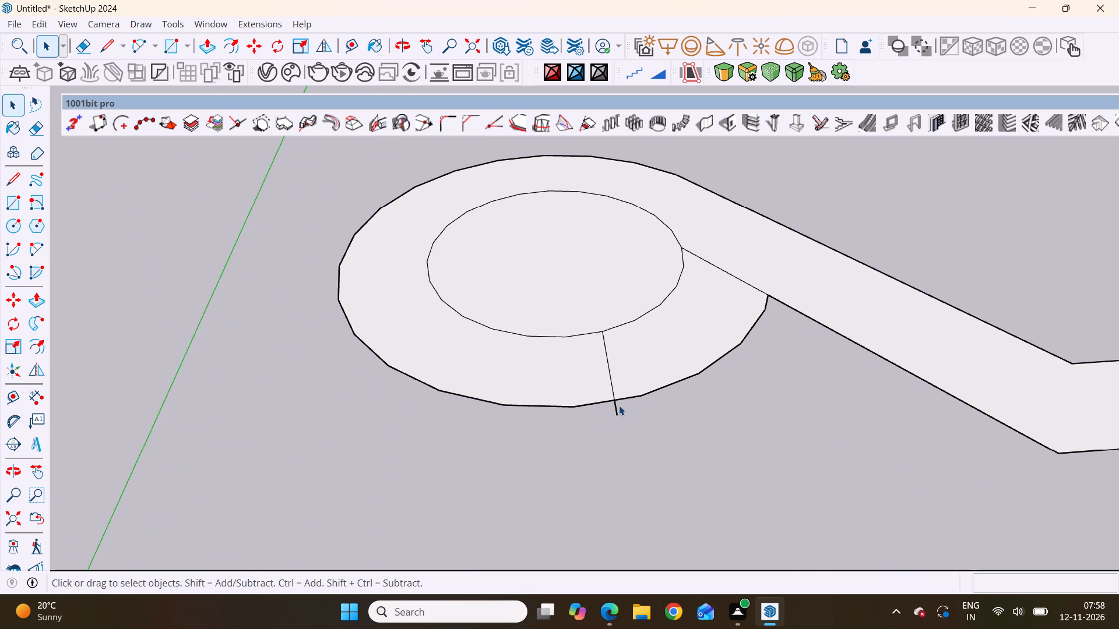
pyautogui.click(620, 408)
pyautogui.click(614, 413)
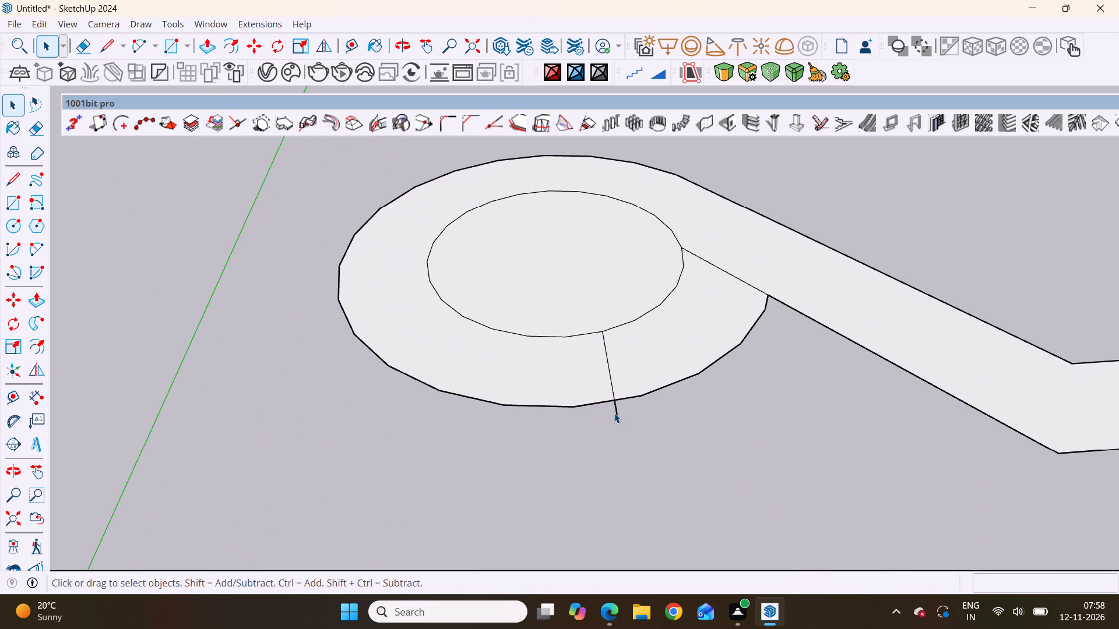
pyautogui.click(614, 413)
pyautogui.click(614, 412)
pyautogui.doubleClick(614, 409)
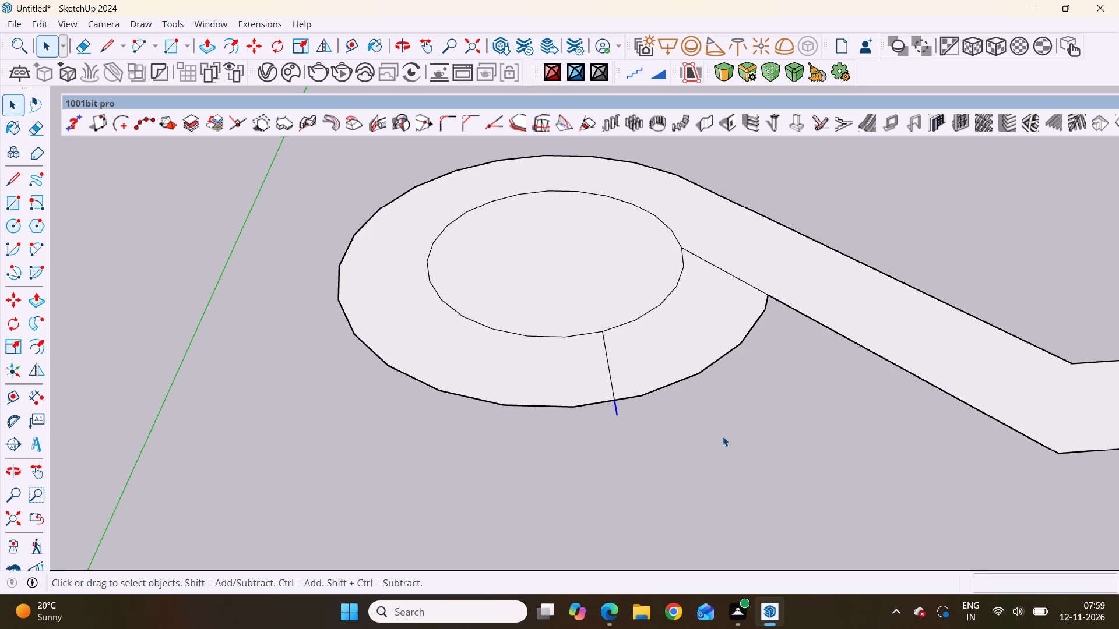
pyautogui.press('Delete')
# Delete the outer circle's arc between the short radial line and the arm, opening the ring there.
pyautogui.scroll(-10, 722, 458)
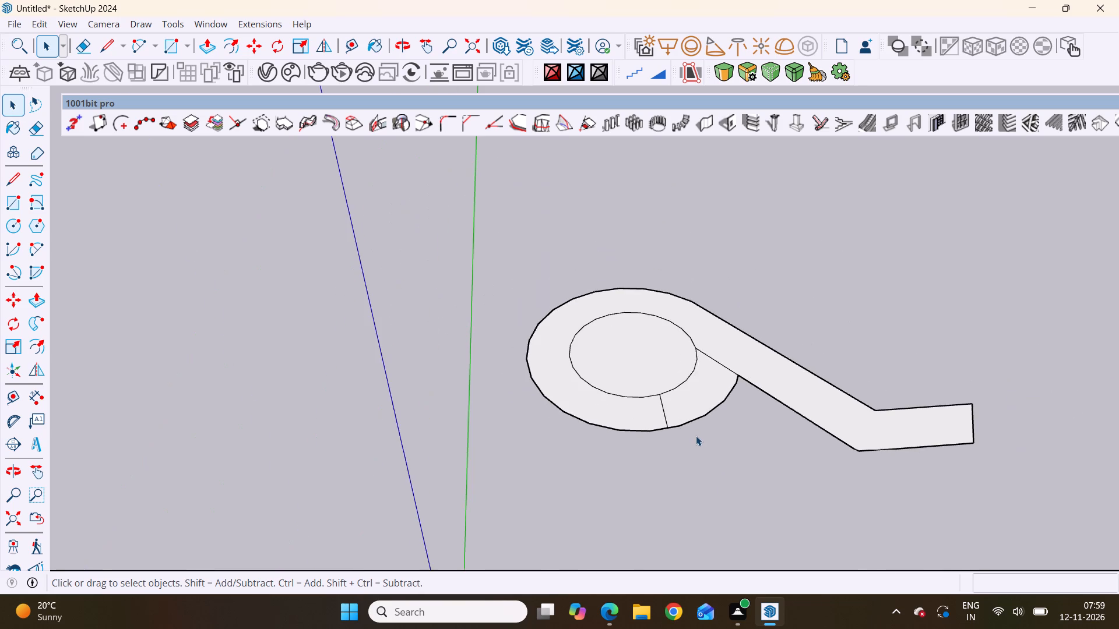
pyautogui.scroll(5, 711, 367)
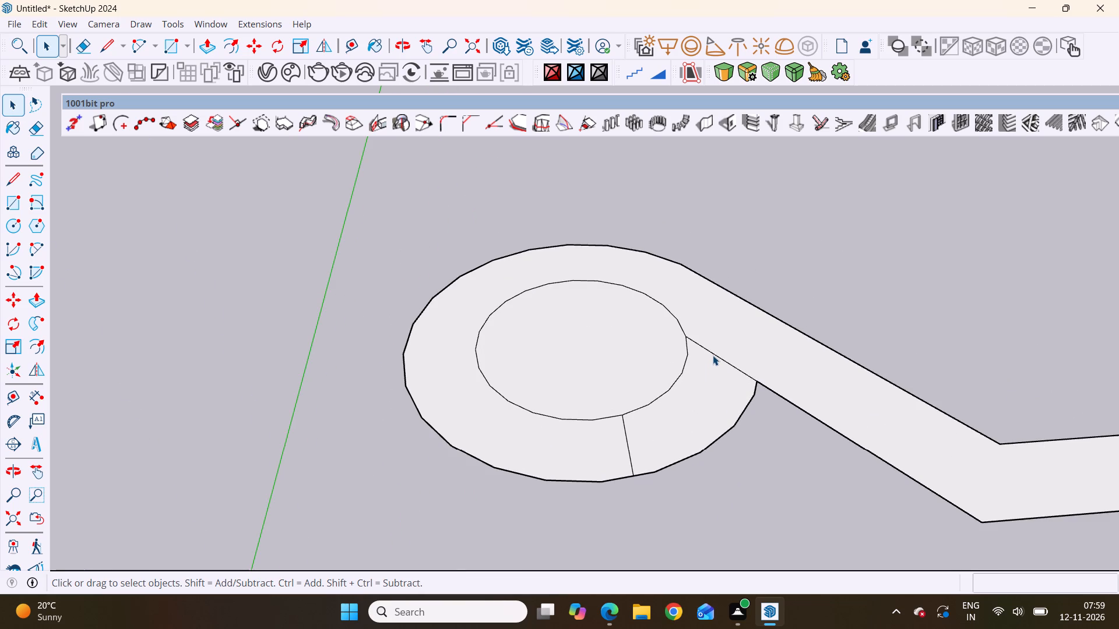
pyautogui.click(718, 437)
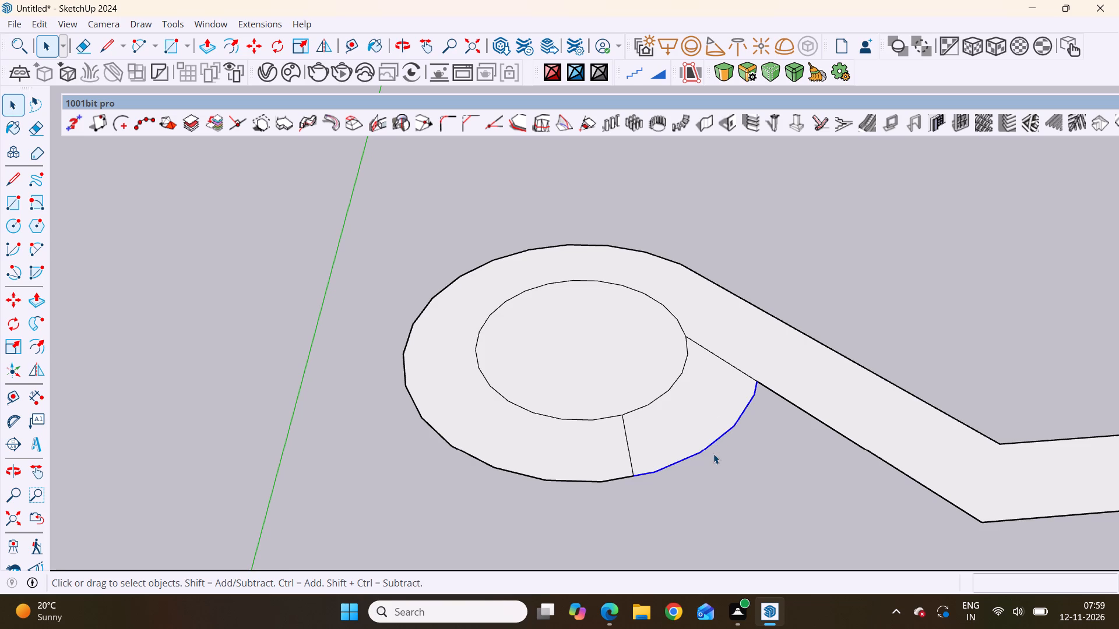
pyautogui.press('Delete')
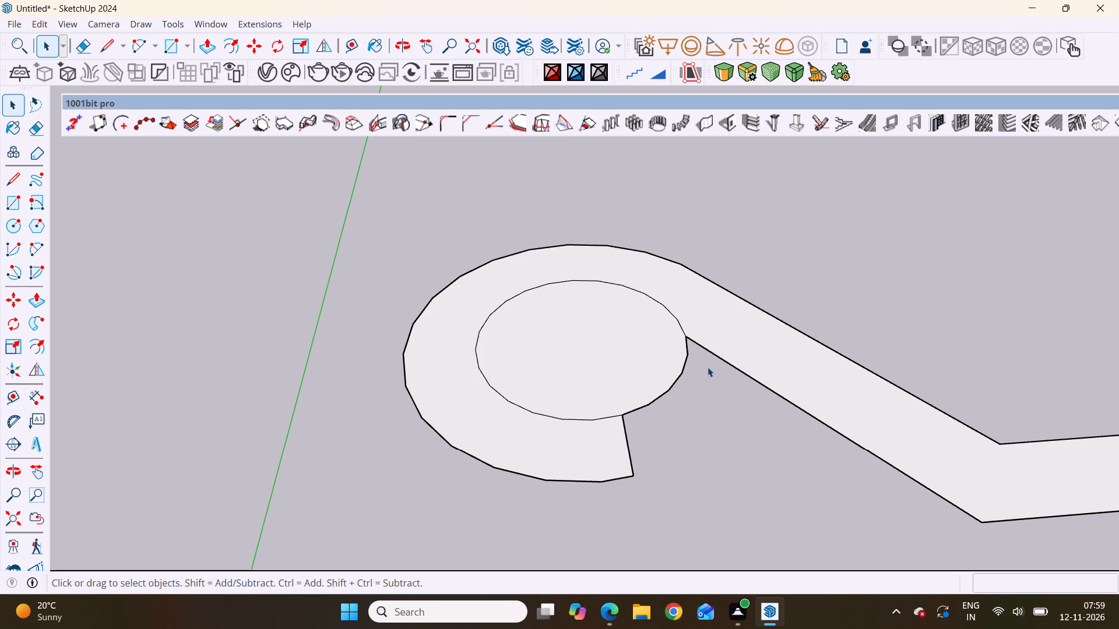
# Cut away the face inside the inner circle.
pyautogui.click(591, 331)
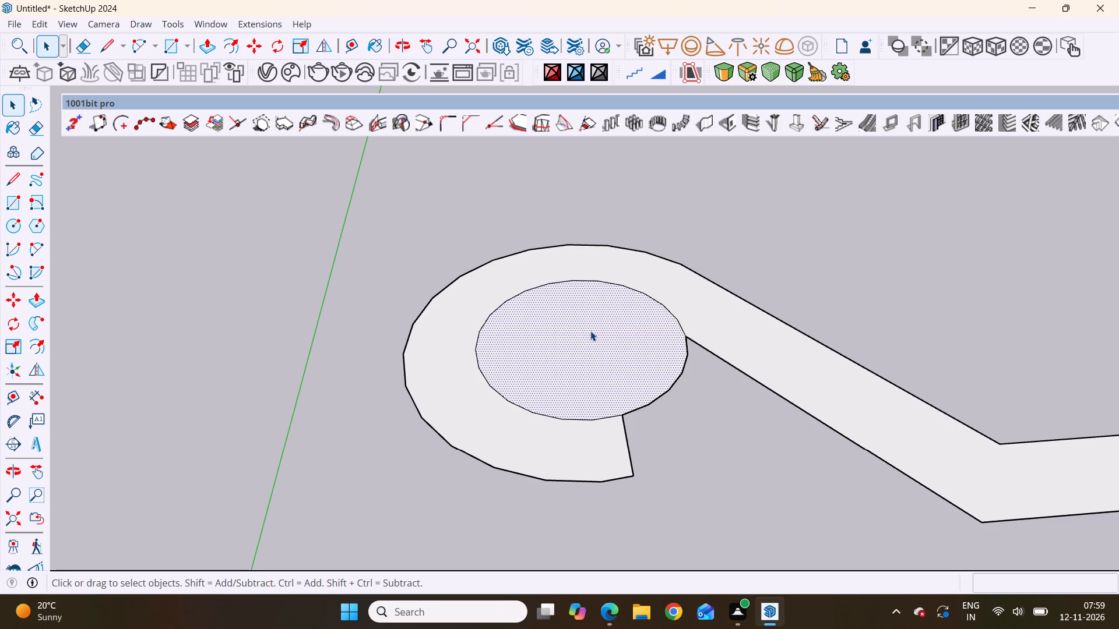
pyautogui.hotkey('ctrl', 'x')
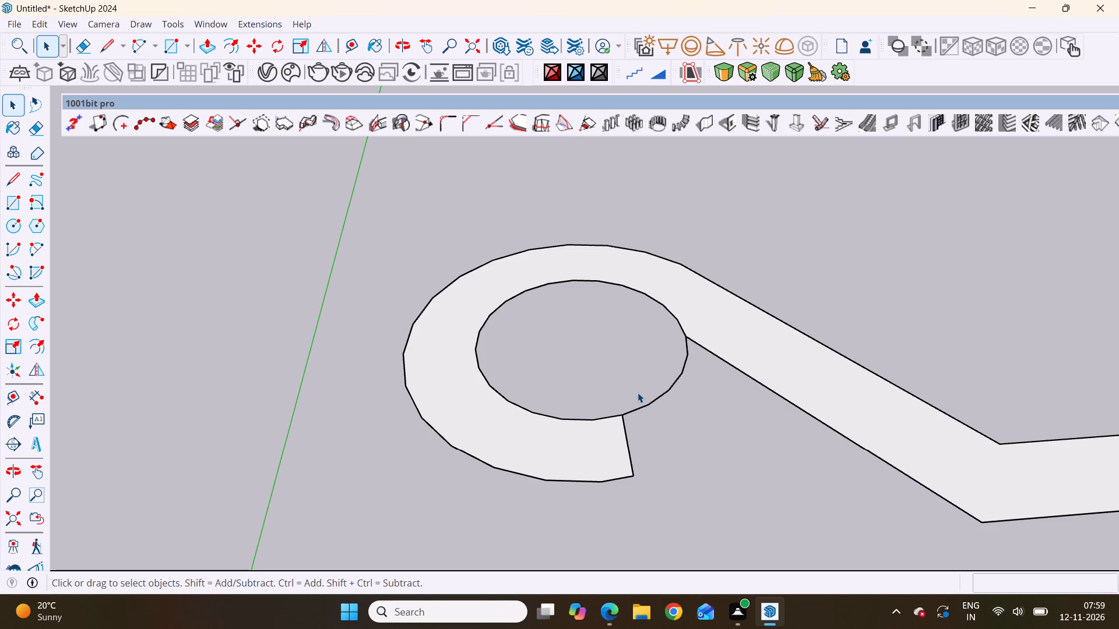
# Erase the leftover inner circle arc between the ring's cut end and the arm, leaving an open hook outline.
pyautogui.scroll(-8, 664, 371)
pyautogui.moveTo(692, 373); pyautogui.dragTo(708, 444, button='middle')
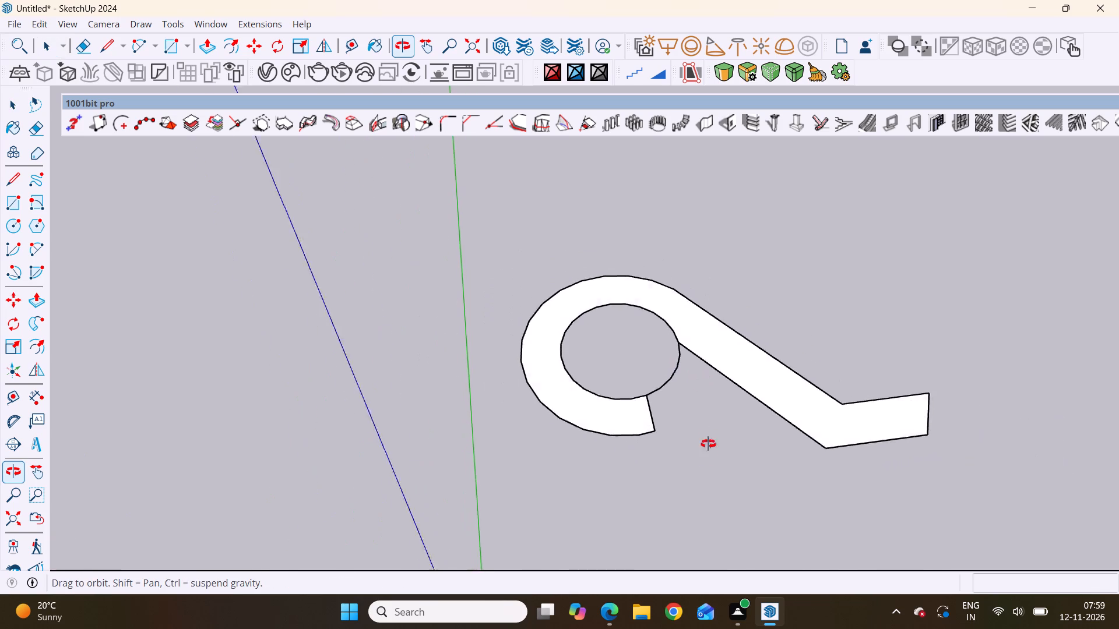
pyautogui.moveTo(708, 444); pyautogui.dragTo(688, 608, button='middle')
pyautogui.scroll(-4, 666, 443)
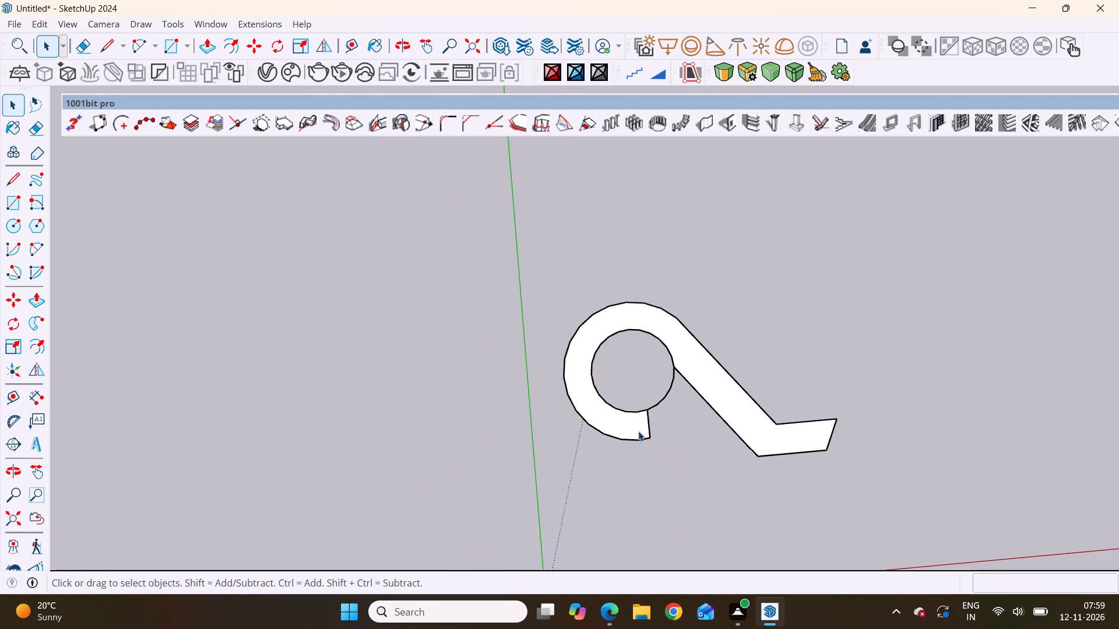
pyautogui.scroll(-2, 618, 436)
pyautogui.moveTo(662, 477); pyautogui.dragTo(629, 482, button='middle')
pyautogui.scroll(1, 597, 470)
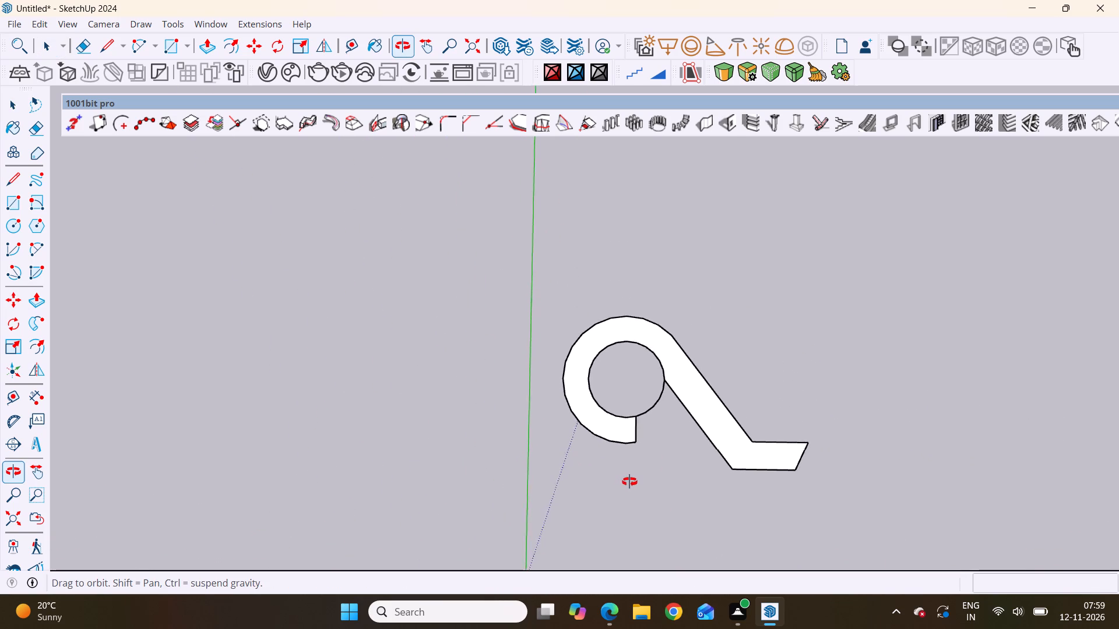
pyautogui.moveTo(629, 482); pyautogui.dragTo(631, 483, button='middle')
pyautogui.scroll(3, 631, 483)
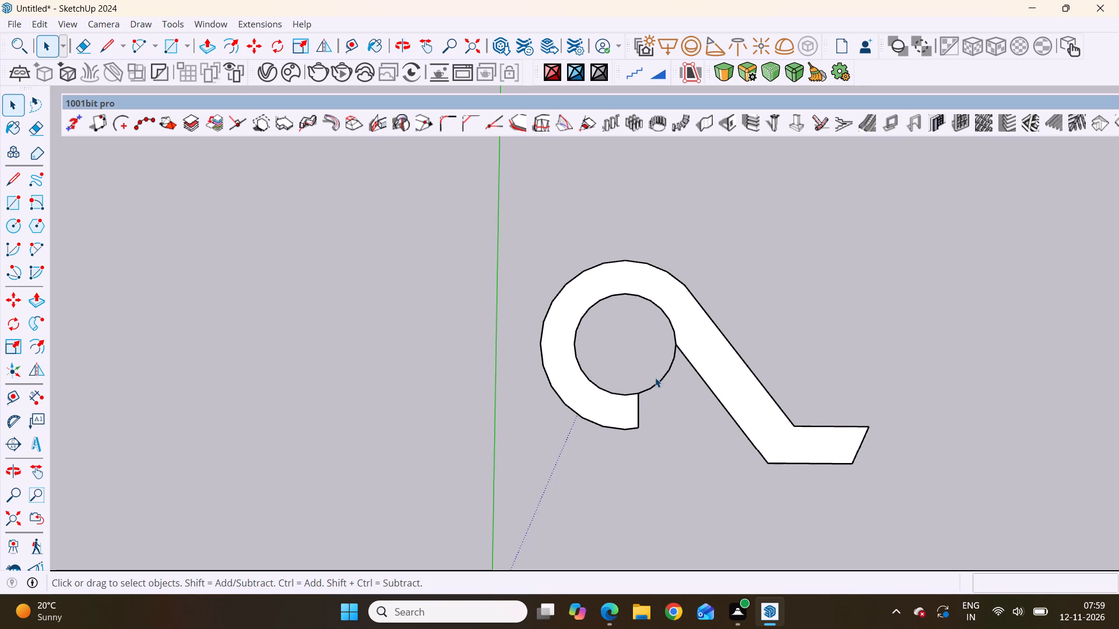
pyautogui.press('e')
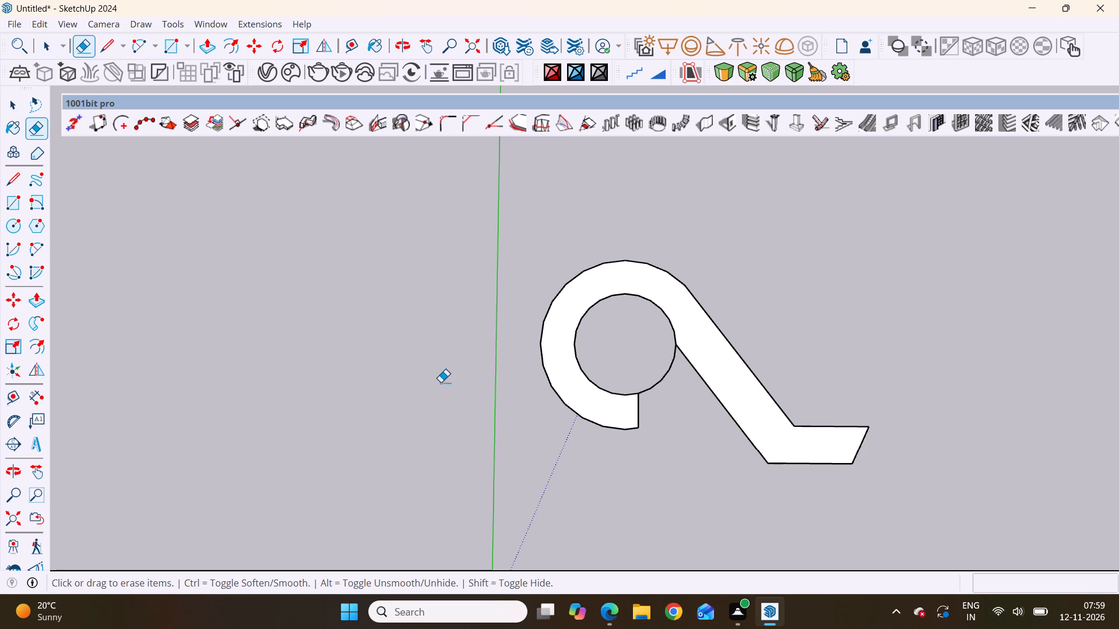
pyautogui.click(654, 387)
# Push/Pull the hook-shaped face to a thickness of about 4 3/16".
pyautogui.scroll(-1, 675, 394)
pyautogui.scroll(-4, 699, 463)
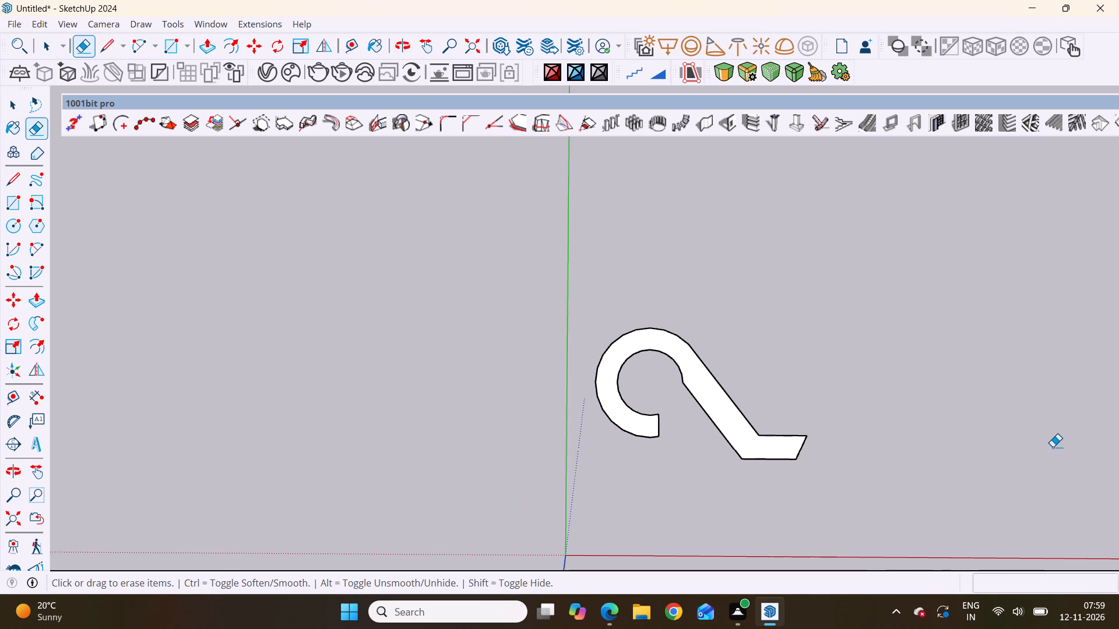
pyautogui.press('space')
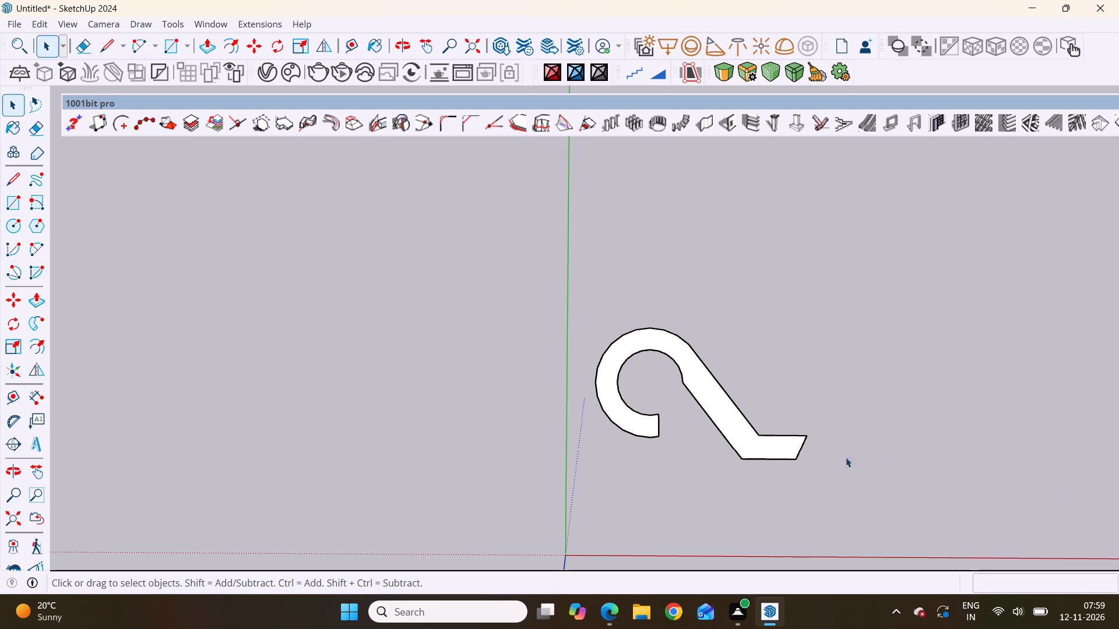
pyautogui.click(668, 346)
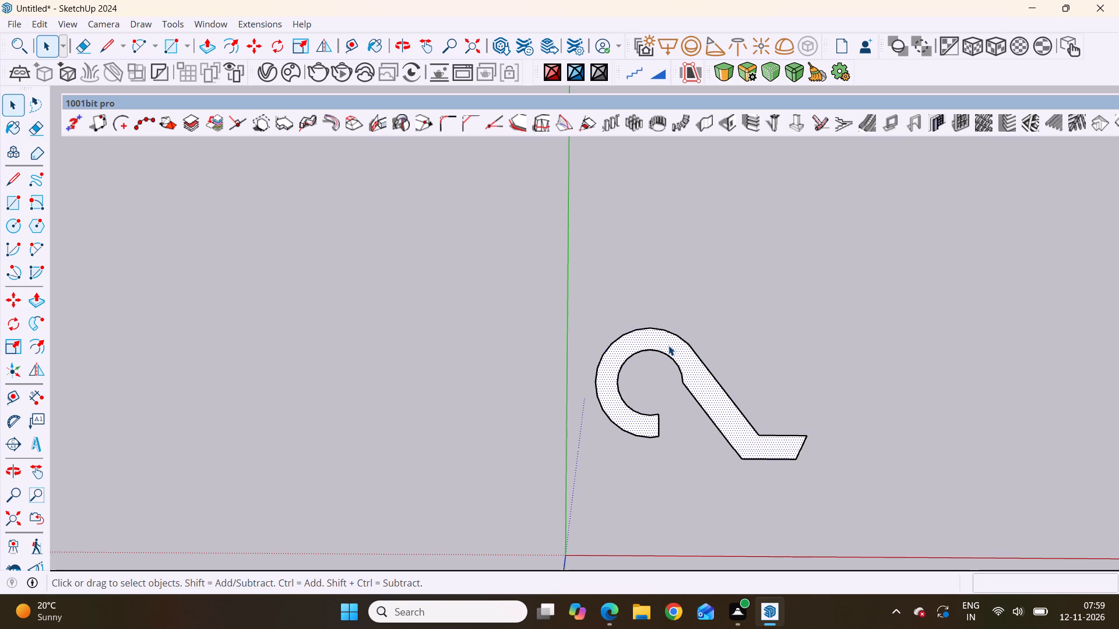
pyautogui.press('p')
pyautogui.click(662, 333)
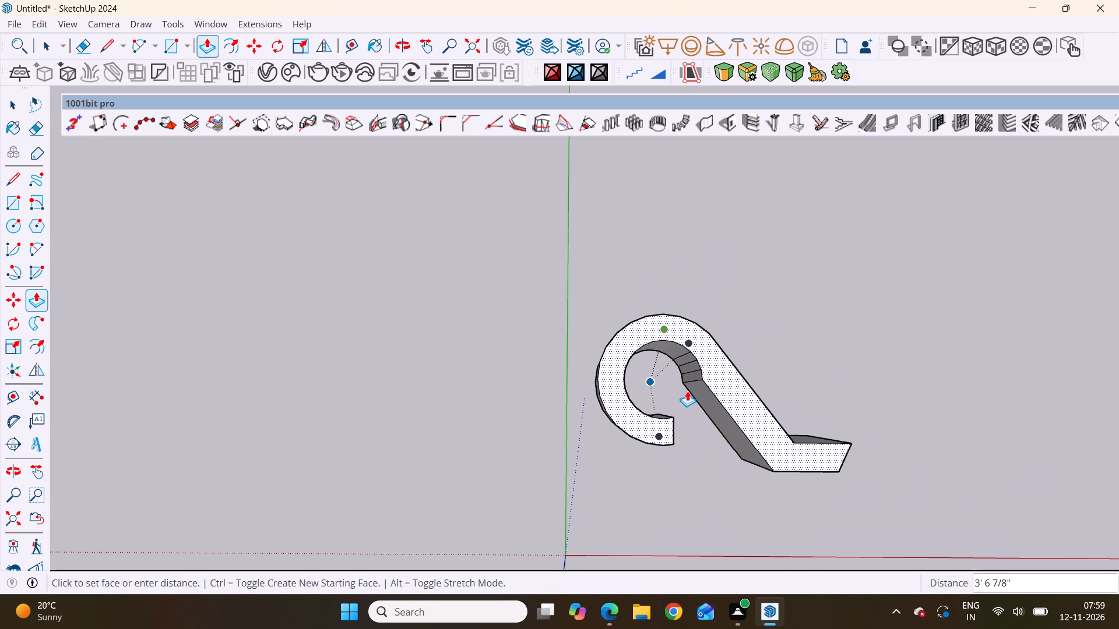
pyautogui.scroll(-12, 687, 391)
pyautogui.moveTo(681, 423); pyautogui.dragTo(583, 461, button='middle')
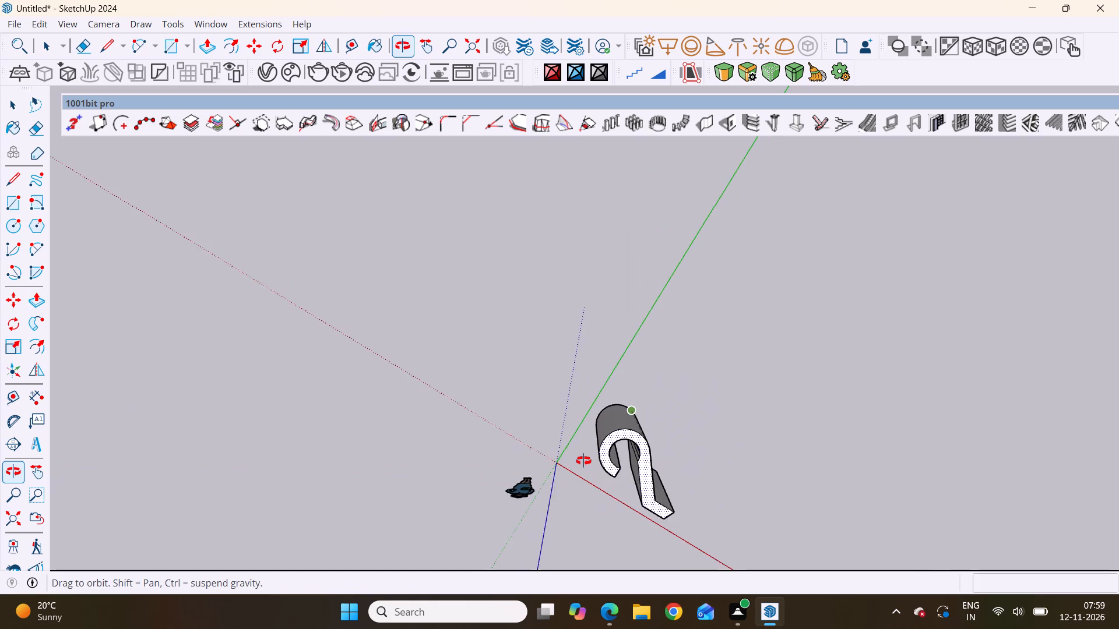
pyautogui.moveTo(583, 461); pyautogui.dragTo(768, 346, button='middle')
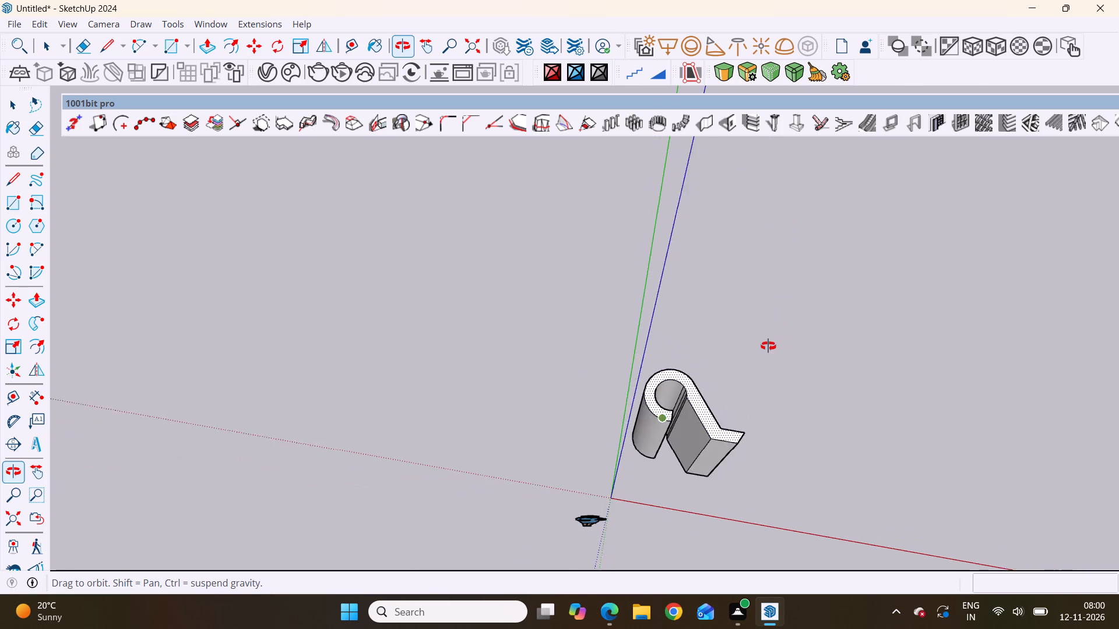
pyautogui.moveTo(768, 346); pyautogui.dragTo(768, 349, button='middle')
pyautogui.scroll(10, 673, 430)
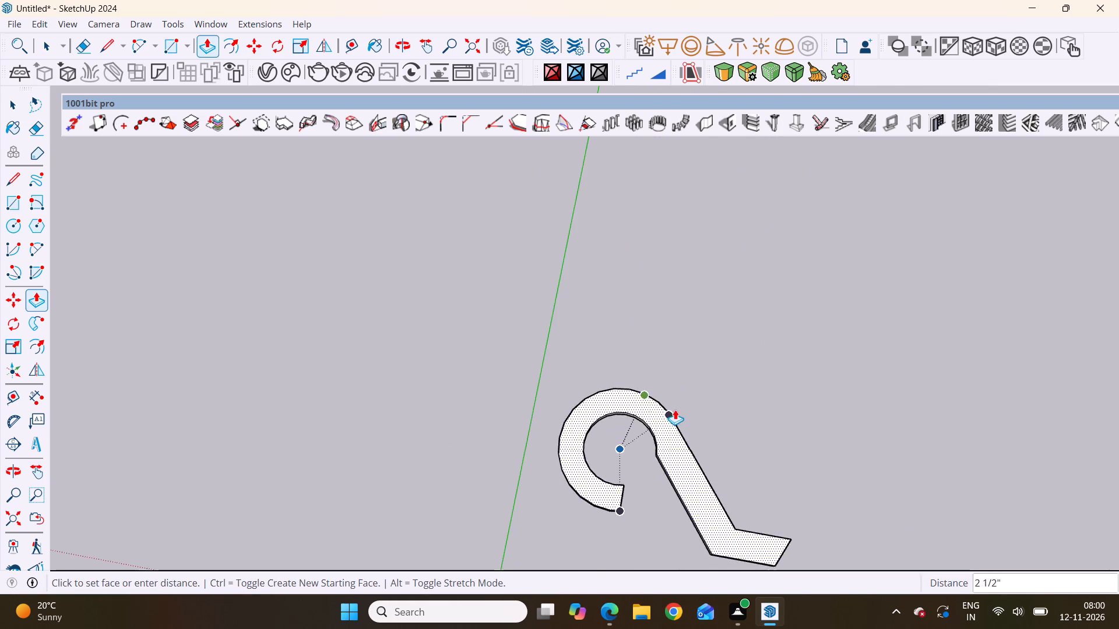
pyautogui.click(649, 394)
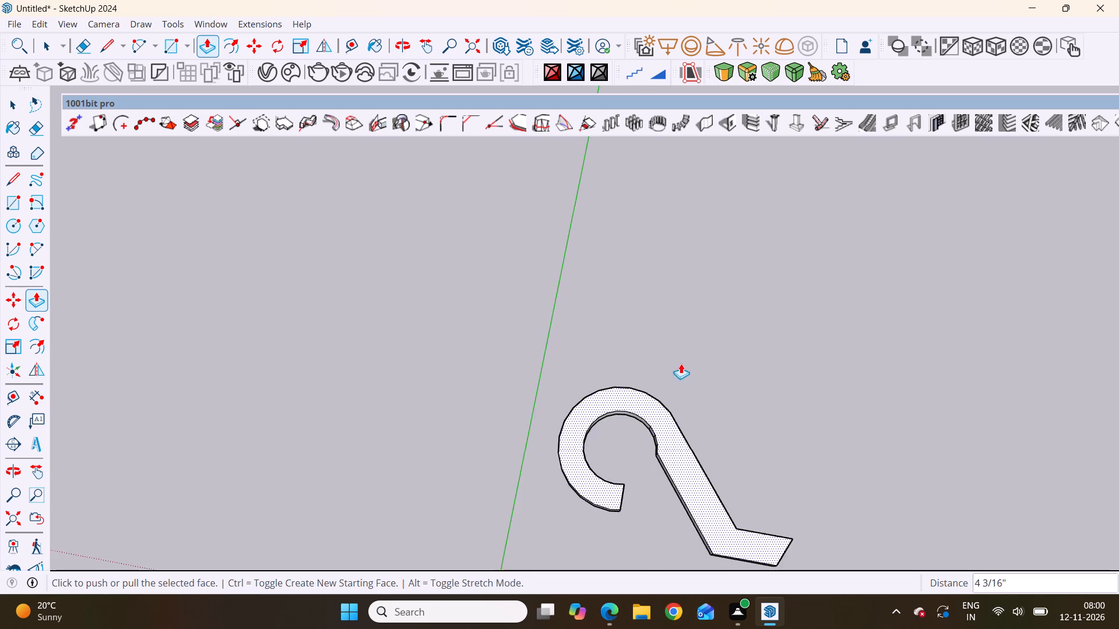
pyautogui.scroll(-4, 681, 363)
pyautogui.moveTo(671, 436); pyautogui.dragTo(690, 338, button='middle')
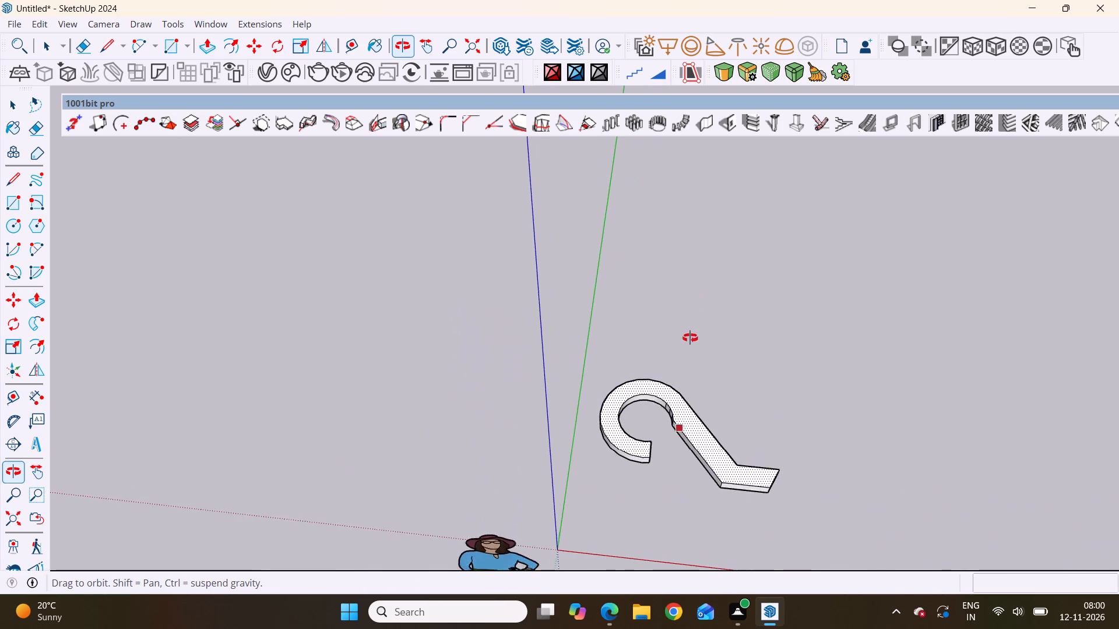
pyautogui.moveTo(690, 338); pyautogui.dragTo(692, 351, button='middle')
pyautogui.scroll(-4, 657, 401)
pyautogui.moveTo(636, 479); pyautogui.dragTo(689, 463, button='middle')
pyautogui.scroll(2, 708, 432)
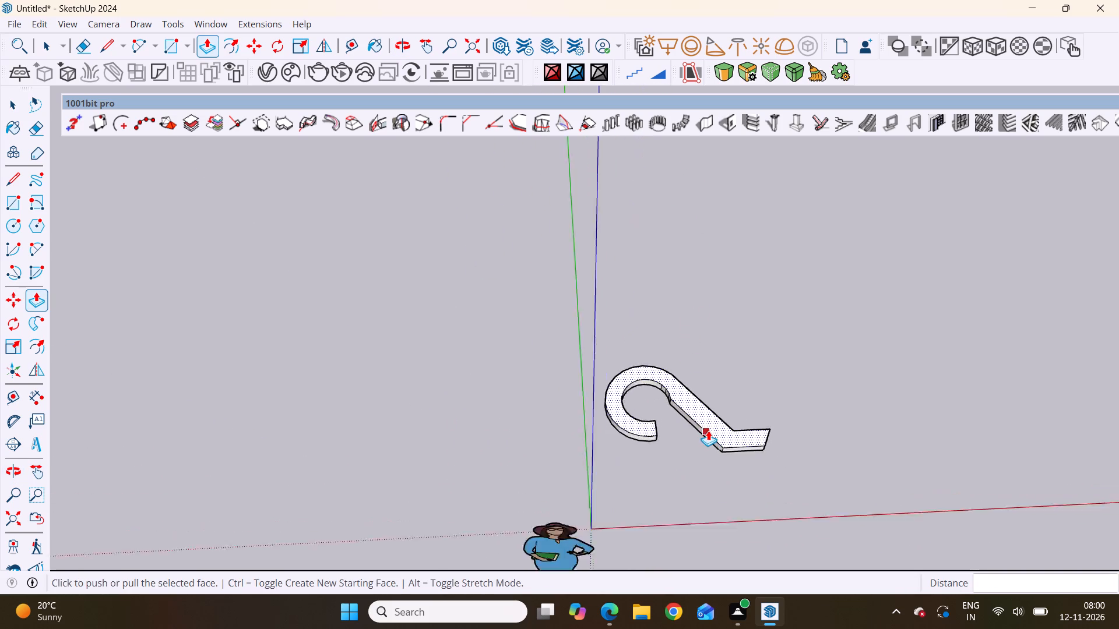
pyautogui.scroll(12, 708, 430)
pyautogui.press('space')
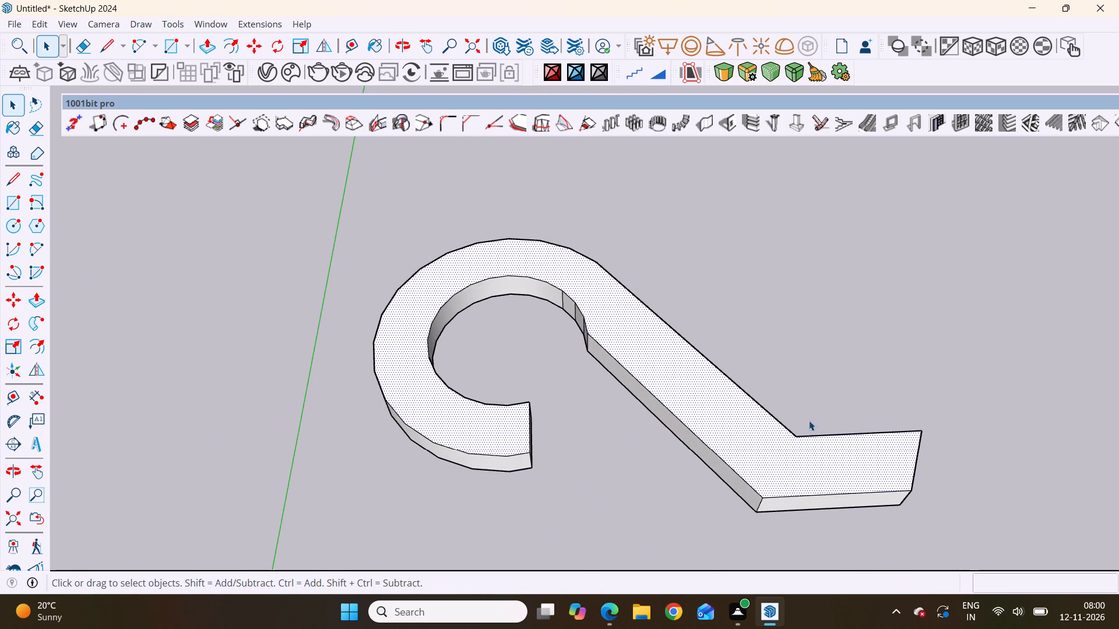
# Select the entire hook-shaped solid, including all its faces and edges.
pyautogui.scroll(-2, 815, 408)
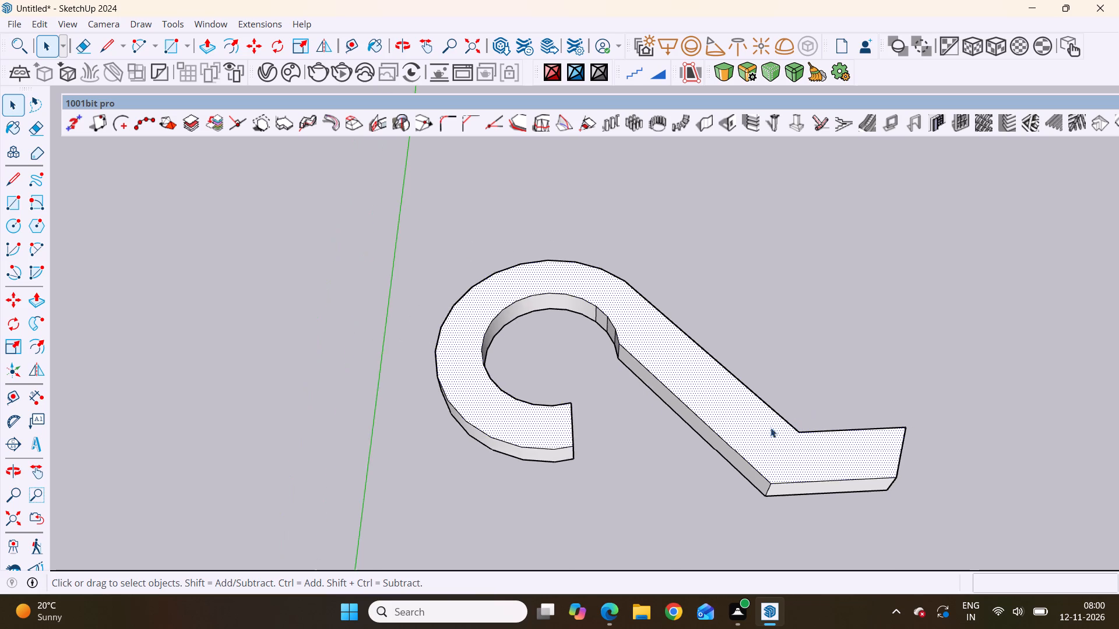
pyautogui.scroll(-3, 737, 441)
pyautogui.click(715, 429)
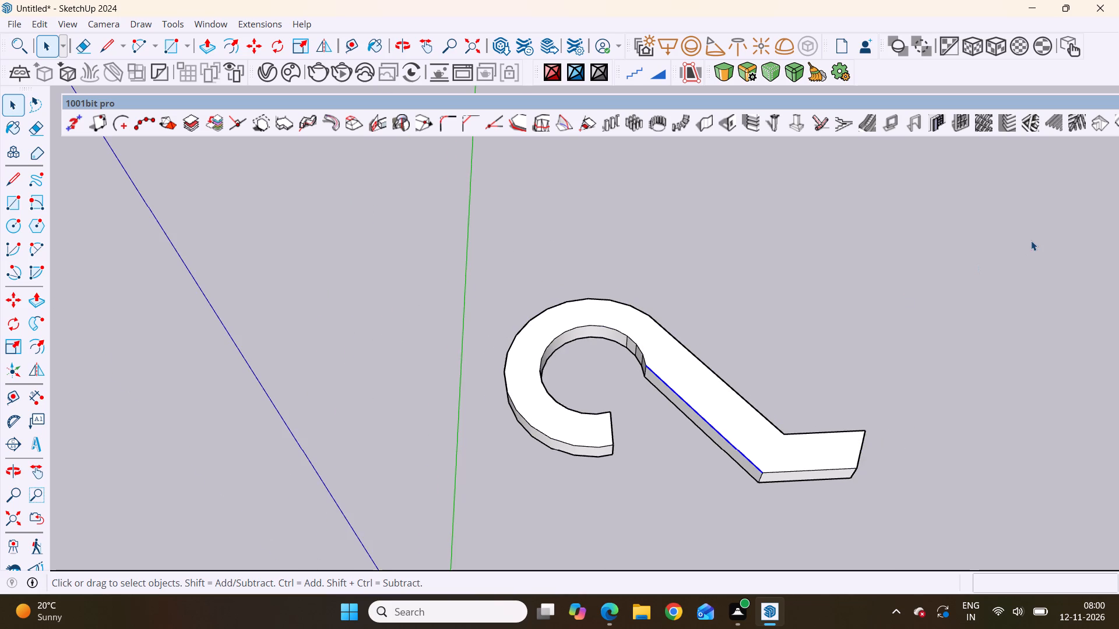
pyautogui.click(1001, 273)
pyautogui.moveTo(980, 321); pyautogui.dragTo(519, 536)
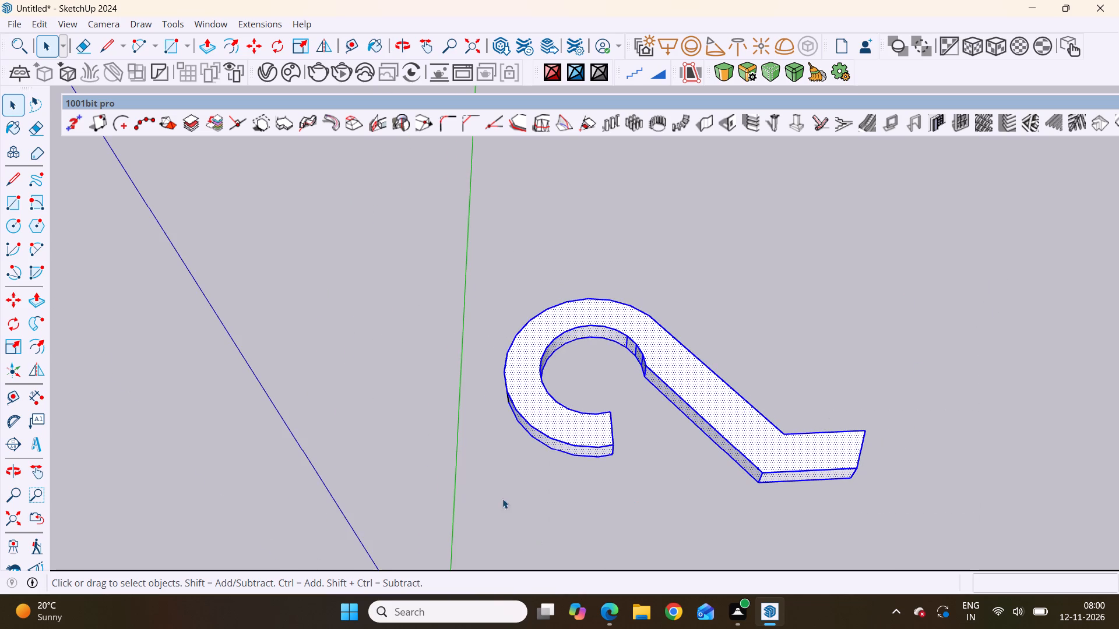
pyautogui.scroll(-9, 666, 369)
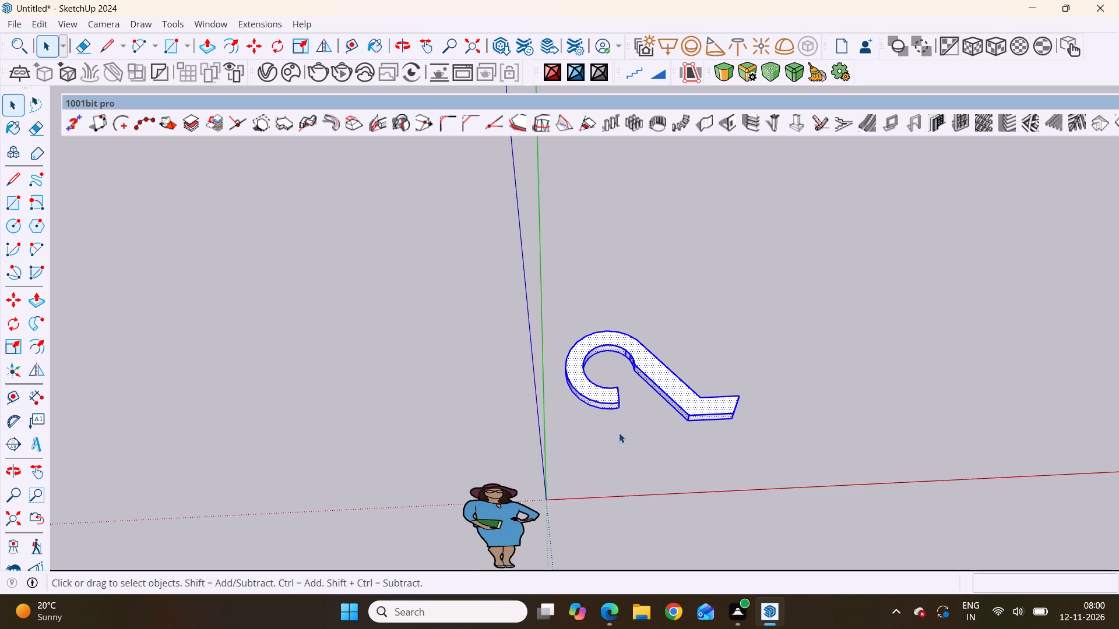
pyautogui.scroll(2, 628, 434)
pyautogui.scroll(-2, 608, 439)
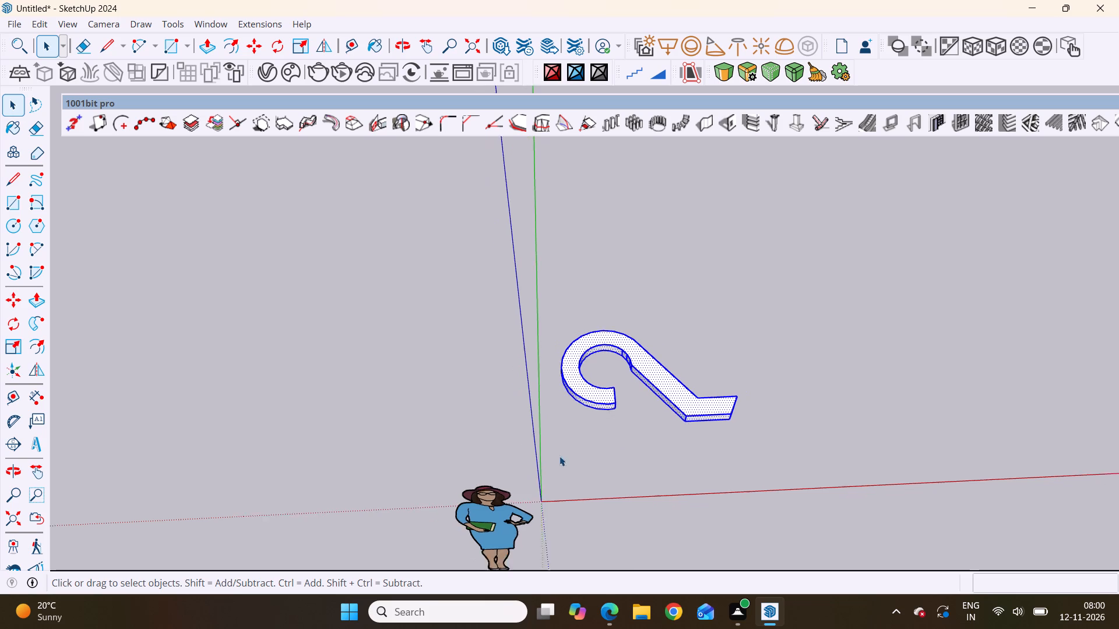
pyautogui.scroll(-4, 559, 456)
pyautogui.moveTo(613, 422); pyautogui.dragTo(598, 320, button='middle')
pyautogui.scroll(1, 598, 320)
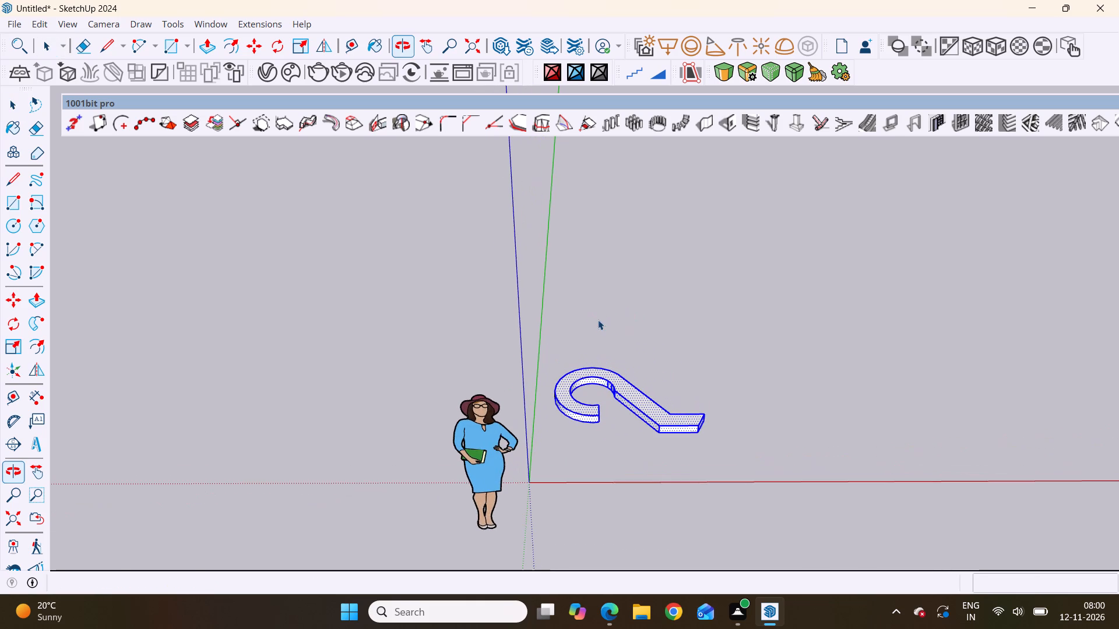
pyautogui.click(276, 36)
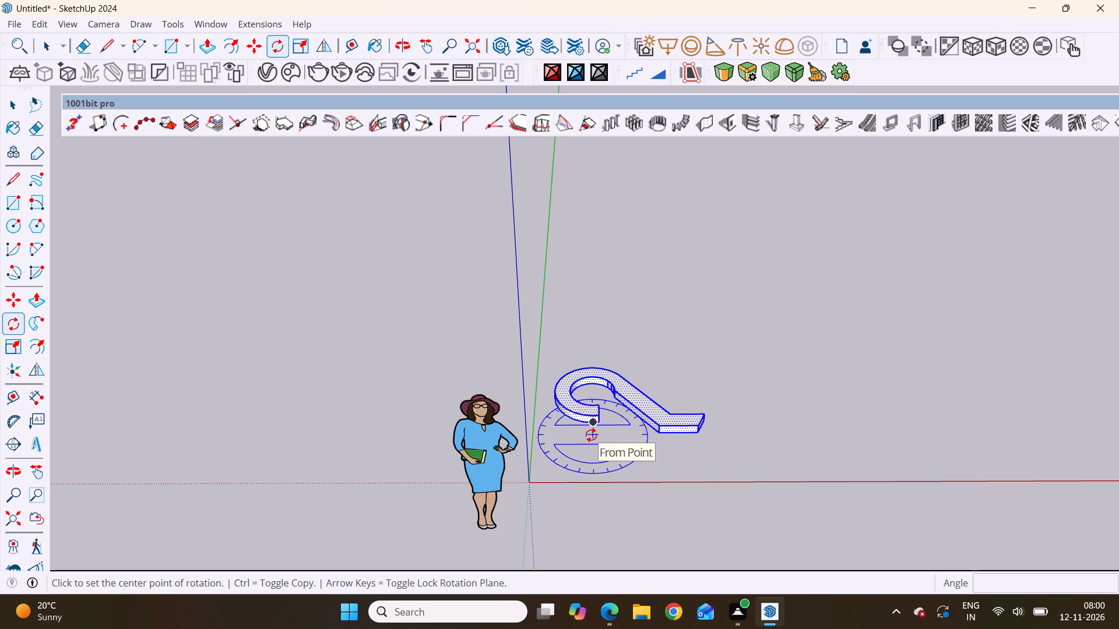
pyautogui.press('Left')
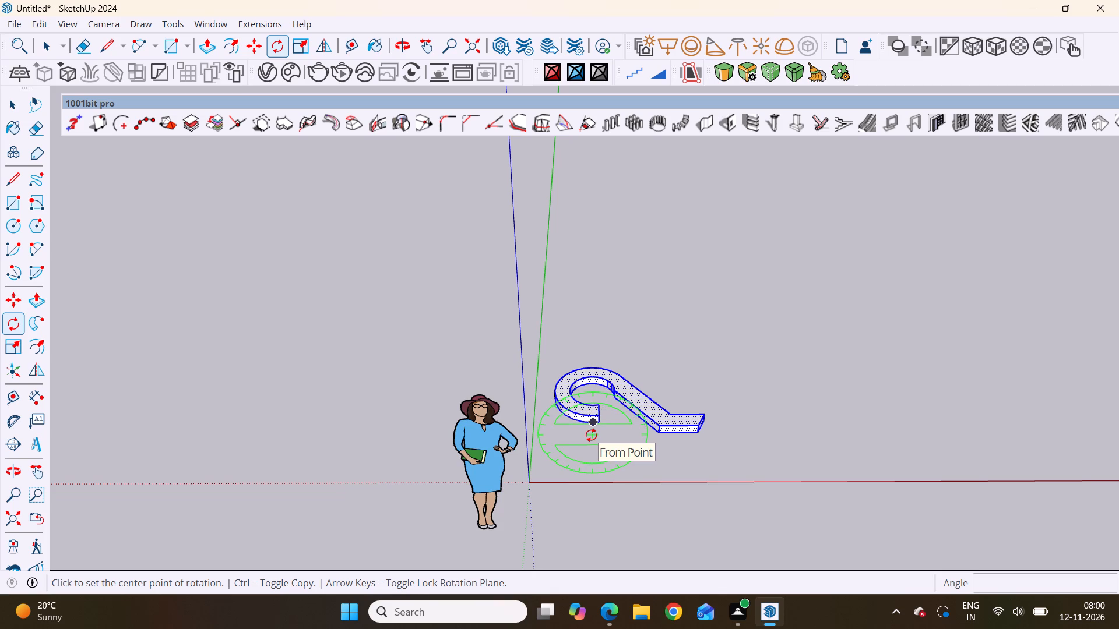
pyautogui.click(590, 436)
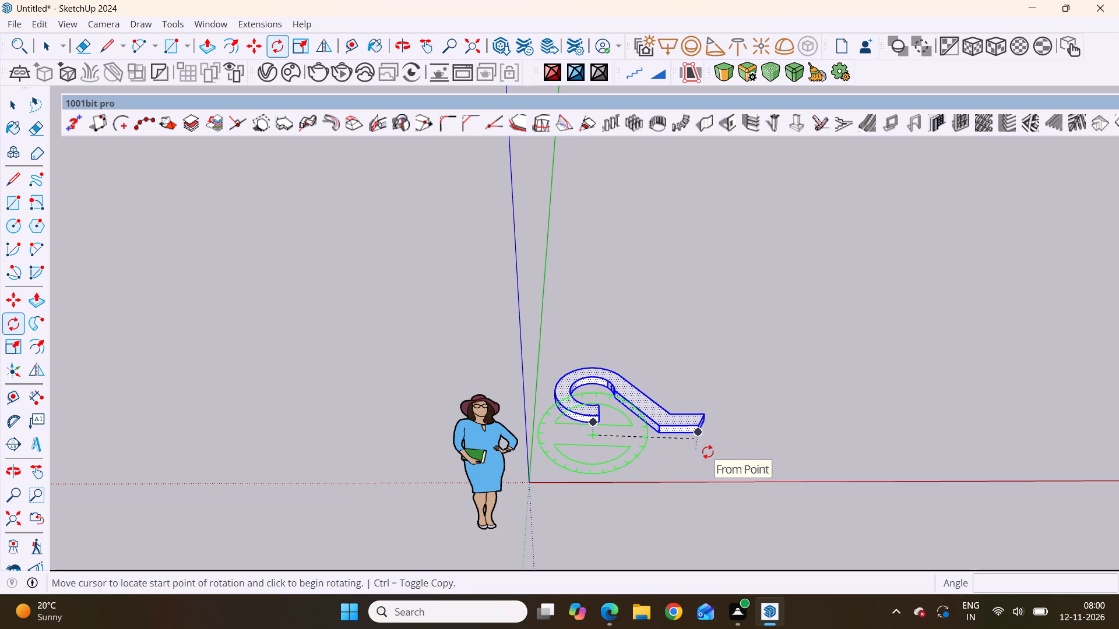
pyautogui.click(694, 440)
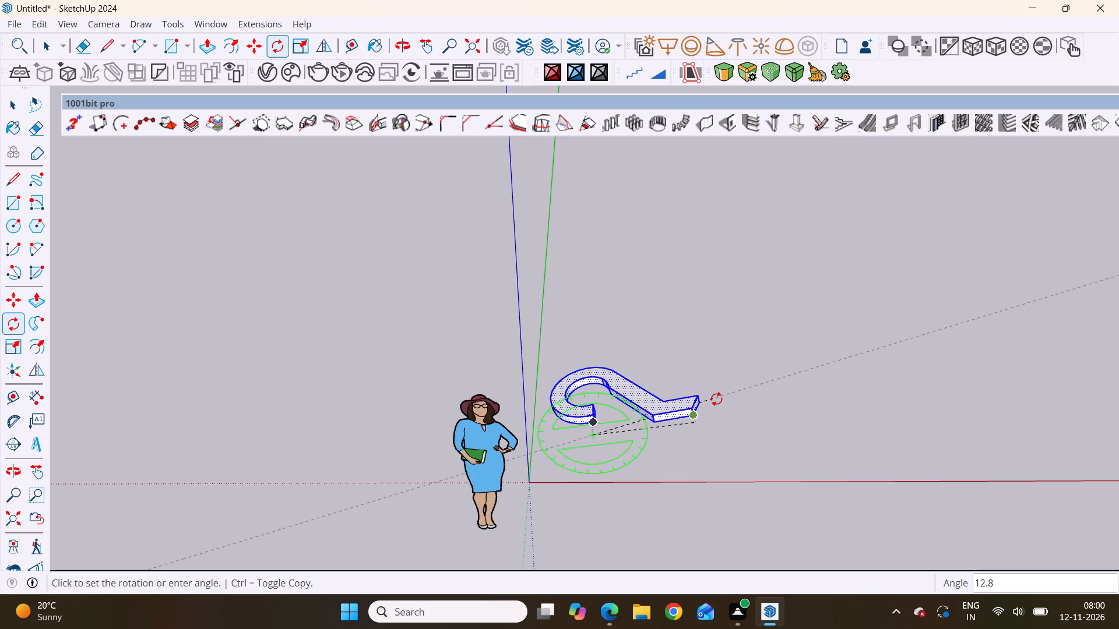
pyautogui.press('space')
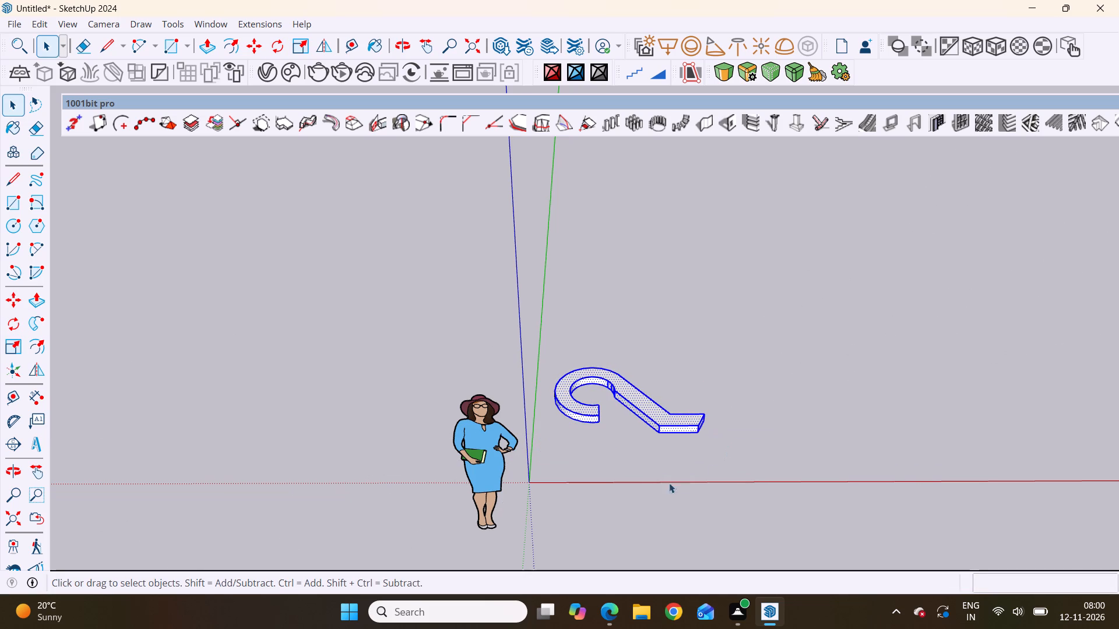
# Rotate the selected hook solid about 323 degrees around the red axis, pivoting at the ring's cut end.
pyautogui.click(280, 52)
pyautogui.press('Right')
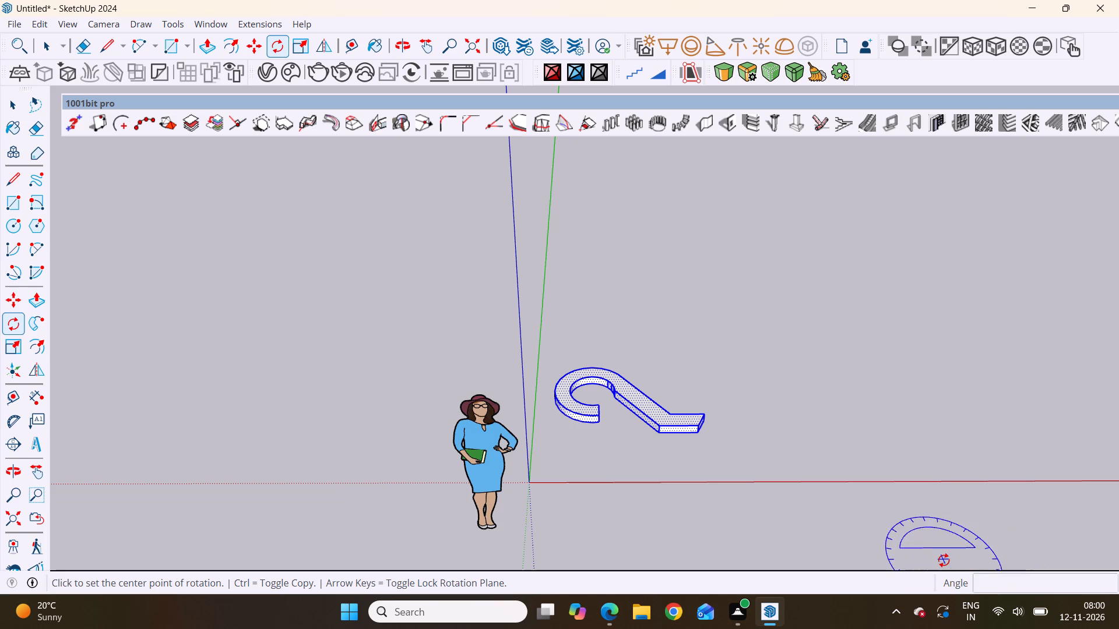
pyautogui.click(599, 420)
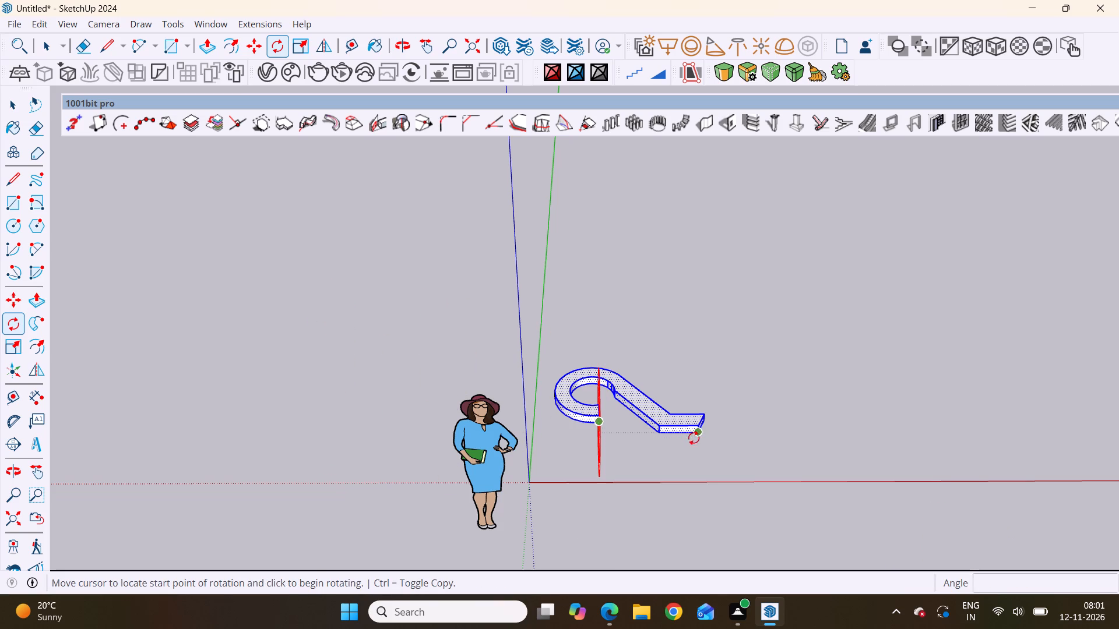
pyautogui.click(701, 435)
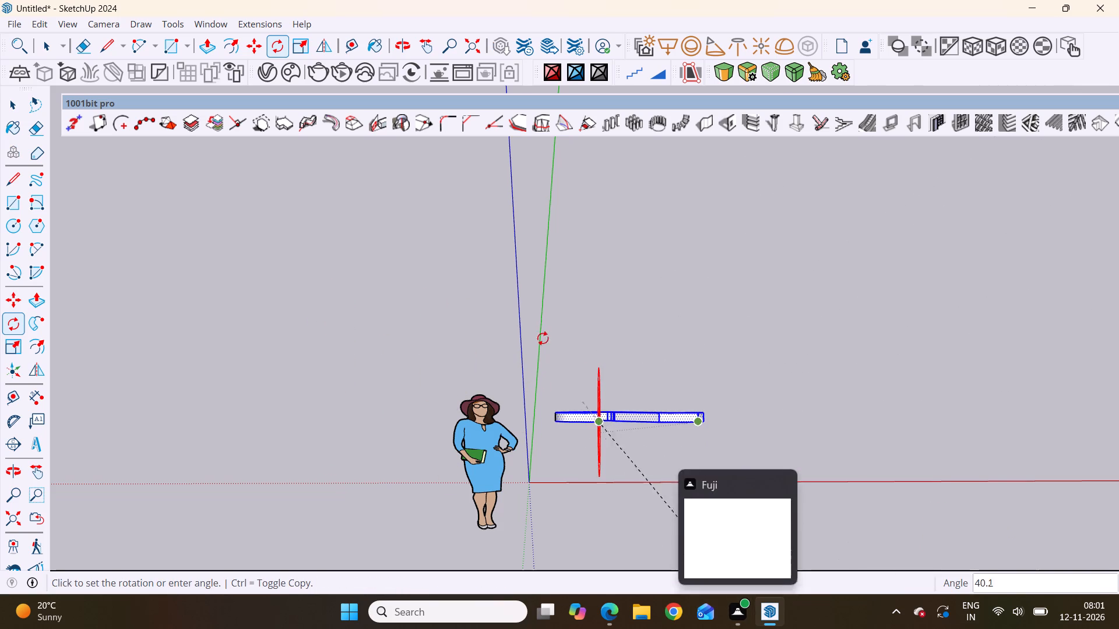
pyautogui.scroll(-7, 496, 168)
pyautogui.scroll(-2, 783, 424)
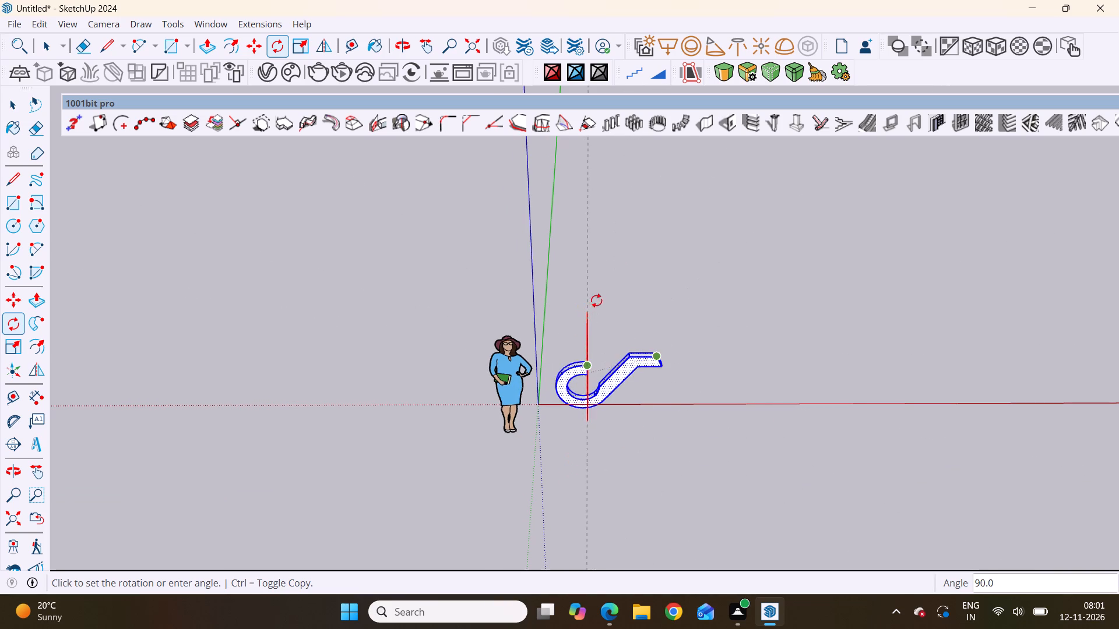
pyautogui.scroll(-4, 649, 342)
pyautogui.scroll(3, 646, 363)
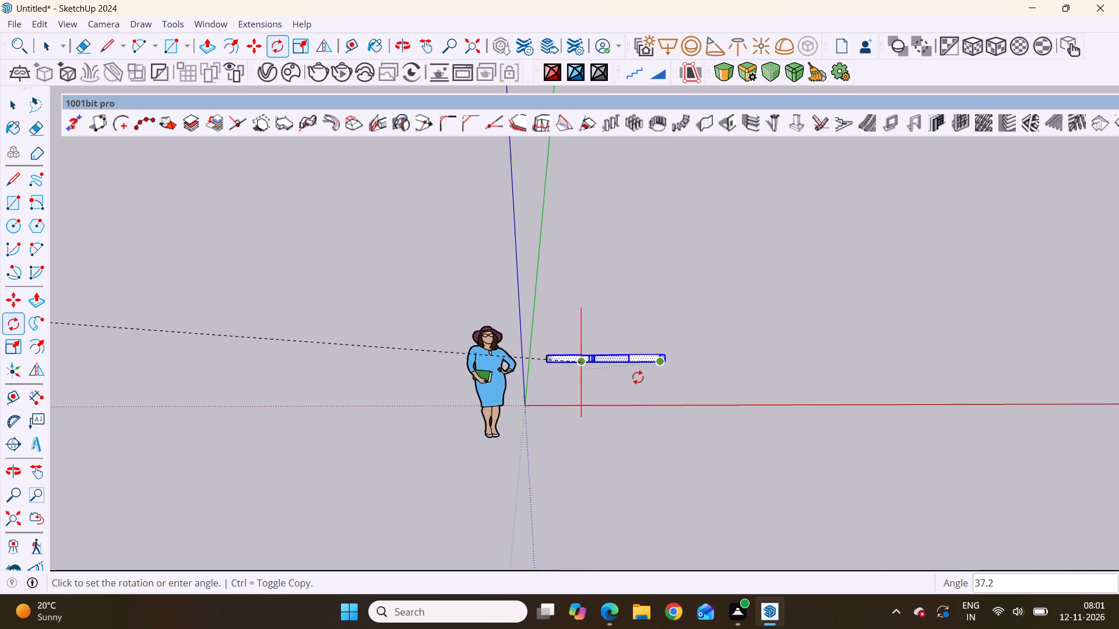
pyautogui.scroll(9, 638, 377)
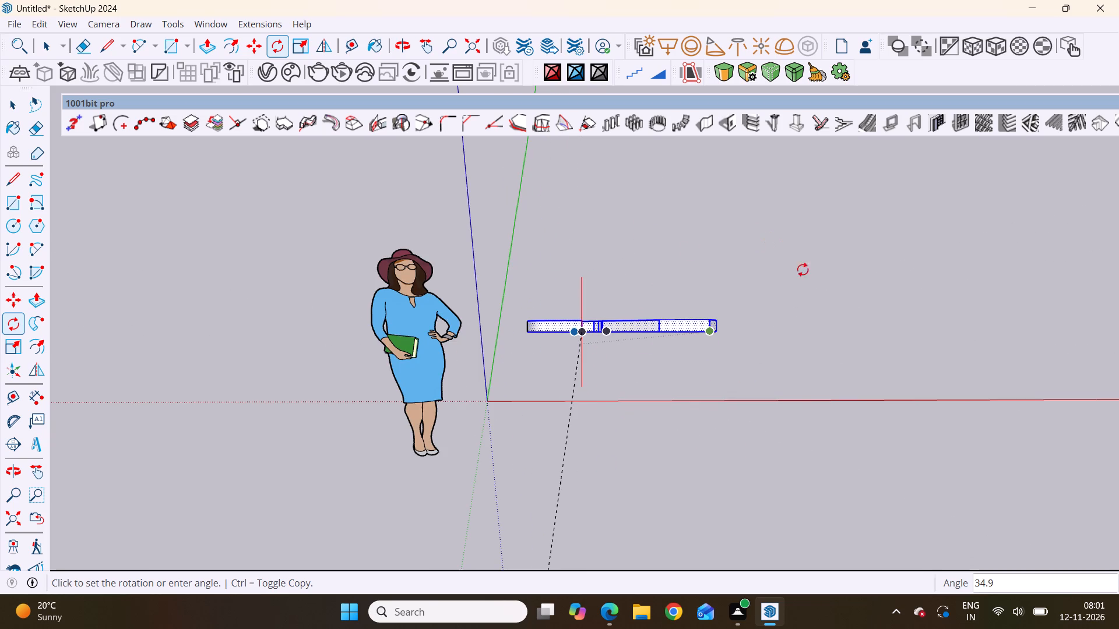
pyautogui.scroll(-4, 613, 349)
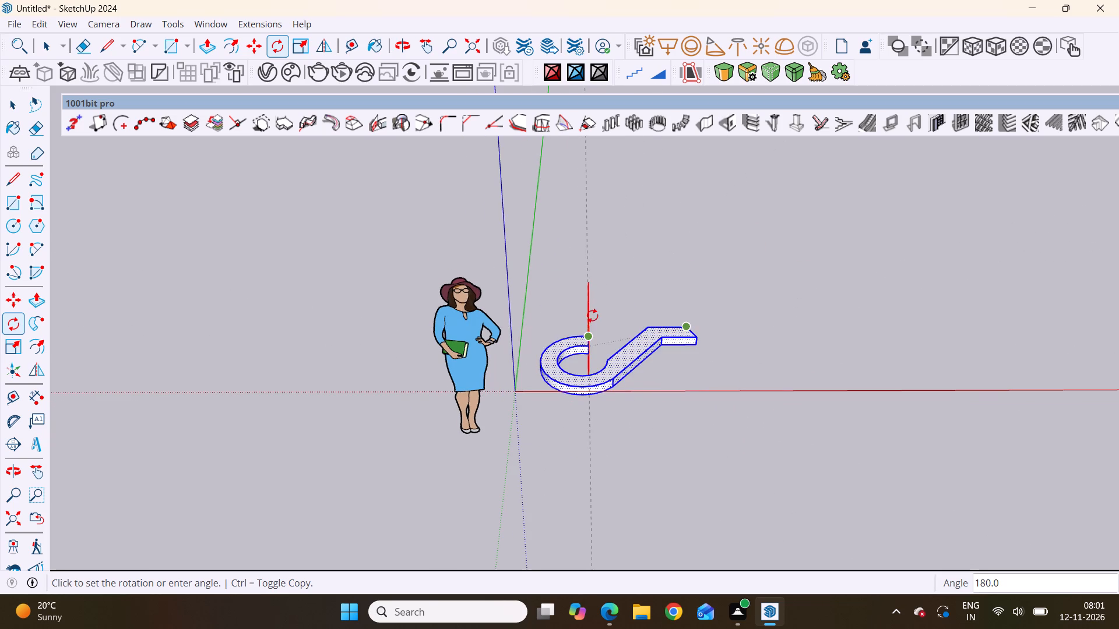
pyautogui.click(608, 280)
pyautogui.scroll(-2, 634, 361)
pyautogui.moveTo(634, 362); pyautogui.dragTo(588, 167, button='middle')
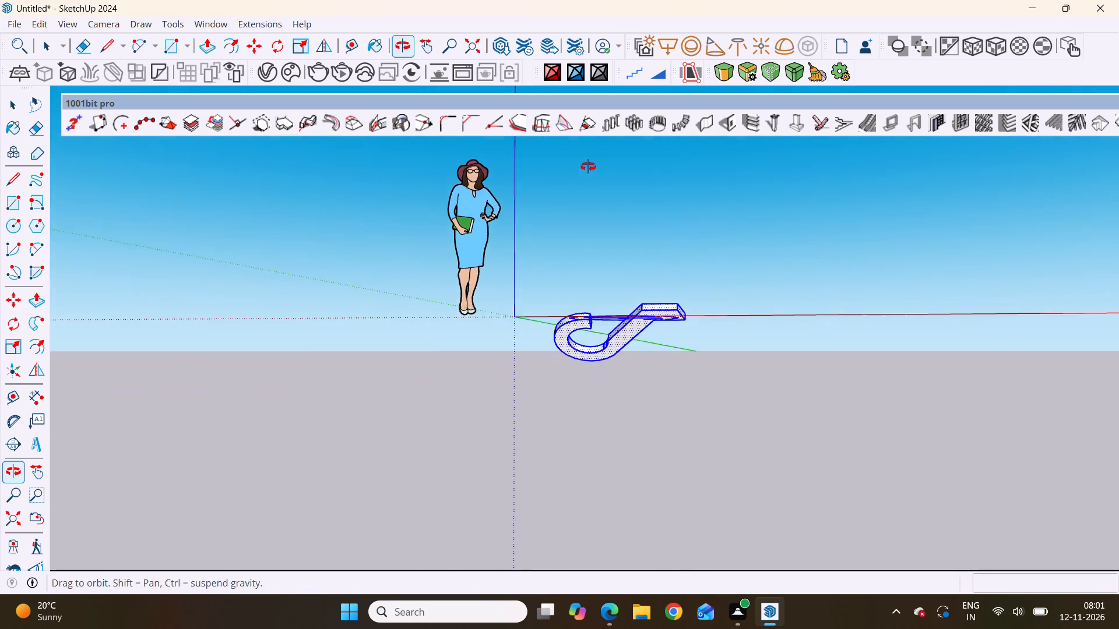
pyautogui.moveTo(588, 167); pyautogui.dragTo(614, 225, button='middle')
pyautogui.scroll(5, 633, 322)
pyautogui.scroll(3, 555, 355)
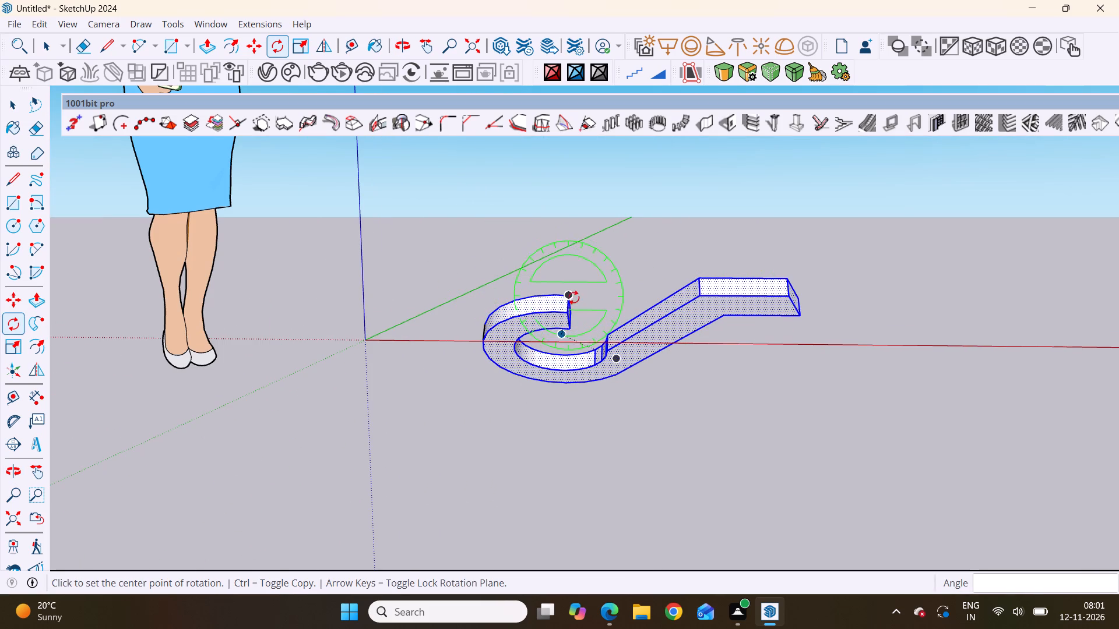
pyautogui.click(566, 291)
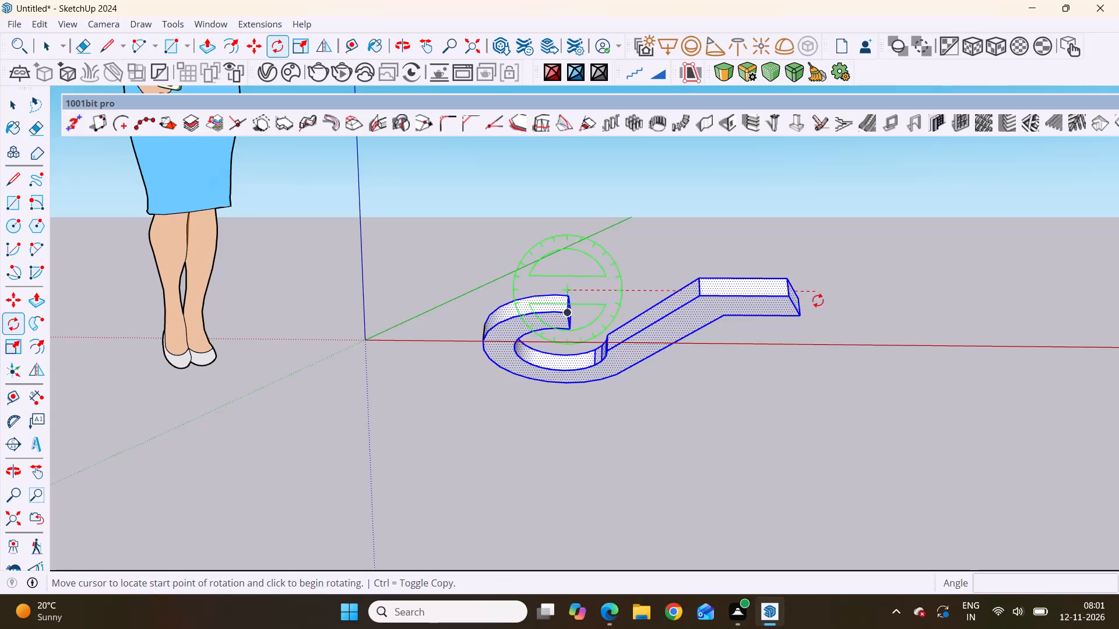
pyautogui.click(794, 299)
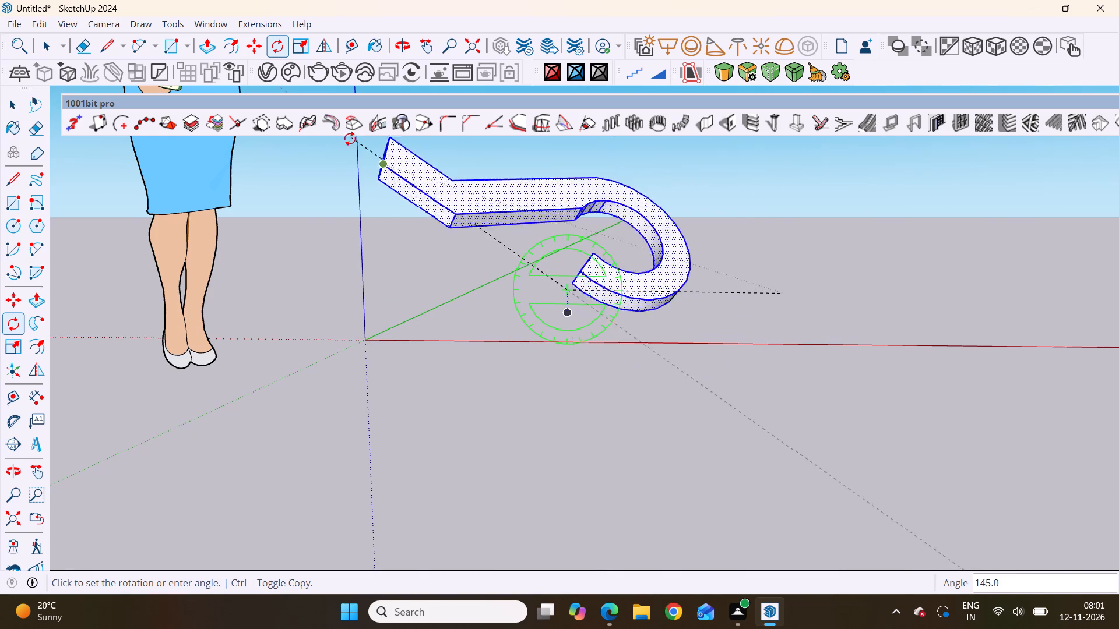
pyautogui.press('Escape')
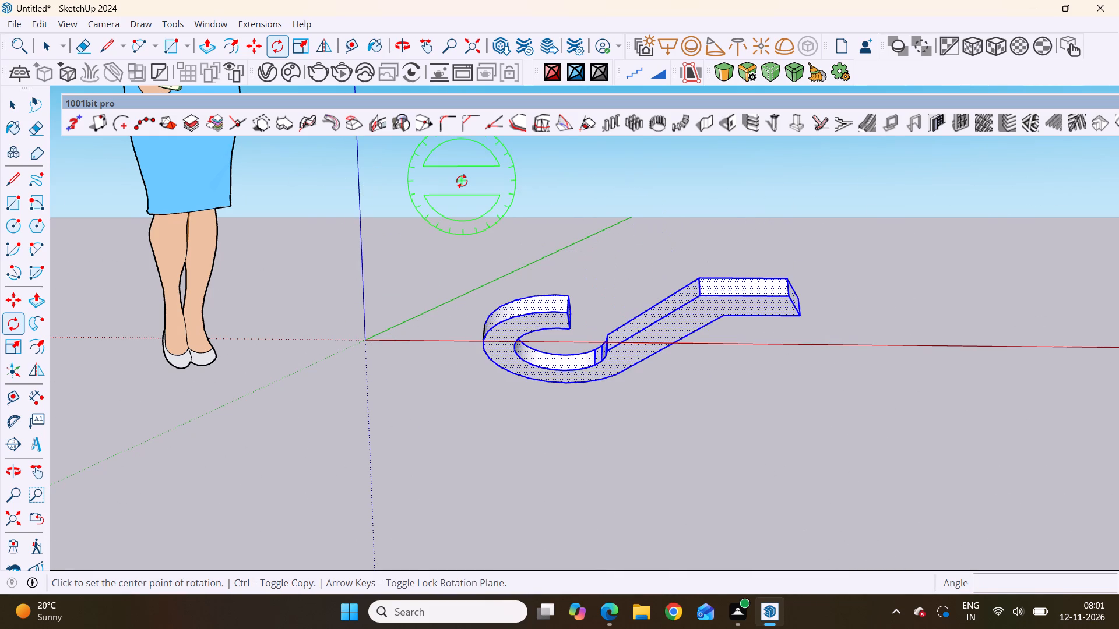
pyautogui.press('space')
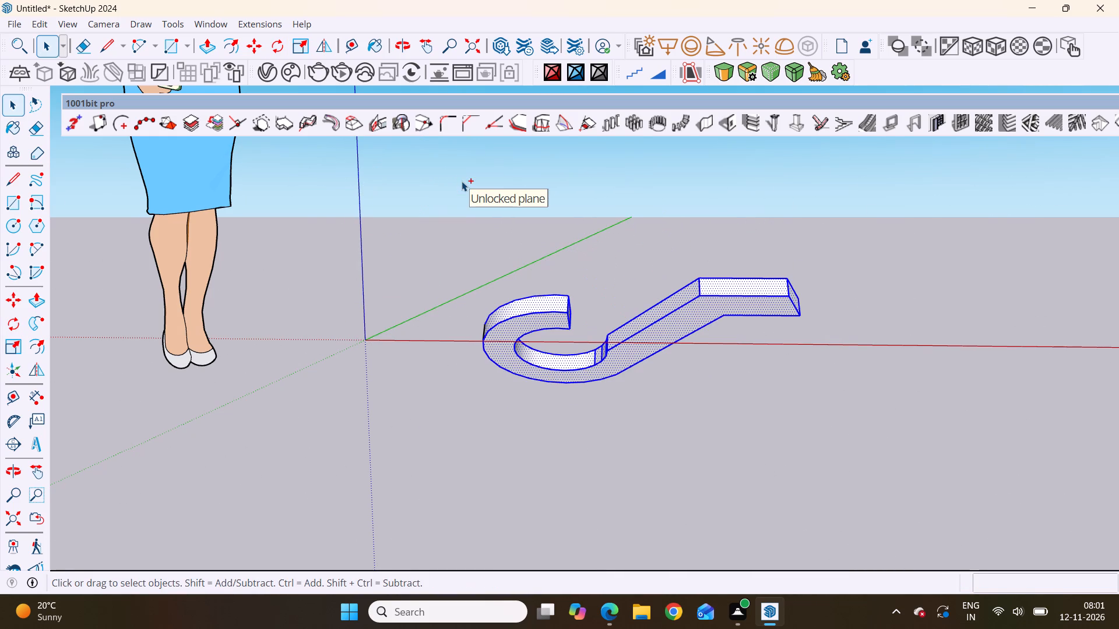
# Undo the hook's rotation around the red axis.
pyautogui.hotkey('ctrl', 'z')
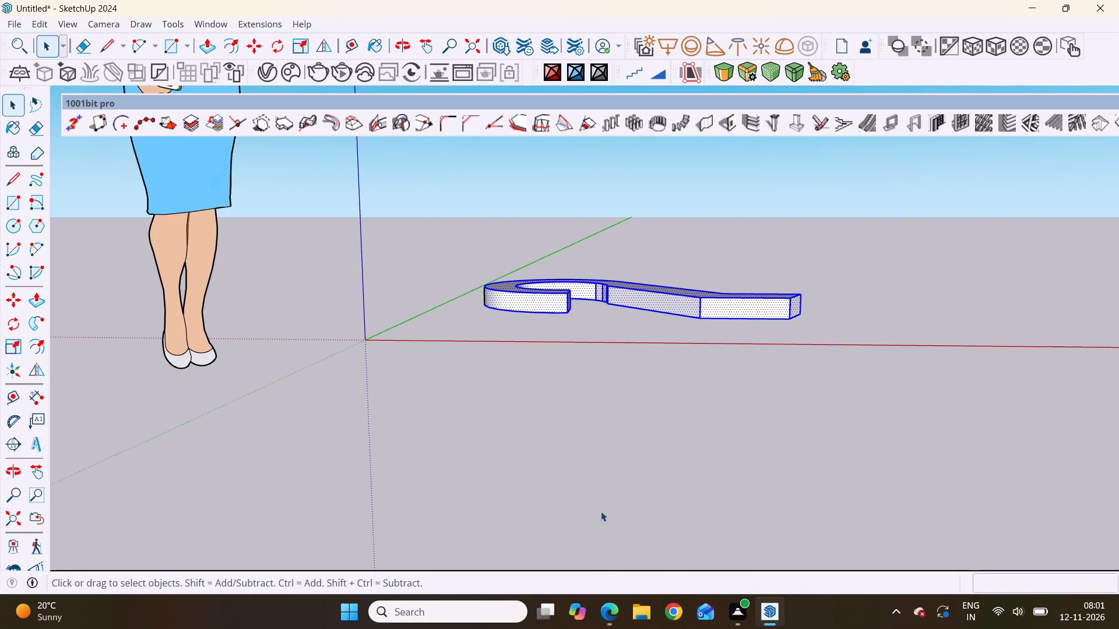
# Reselect all faces and edges of the hook solid.
pyautogui.scroll(1, 601, 511)
pyautogui.scroll(-8, 620, 450)
pyautogui.moveTo(610, 440); pyautogui.dragTo(665, 495, button='middle')
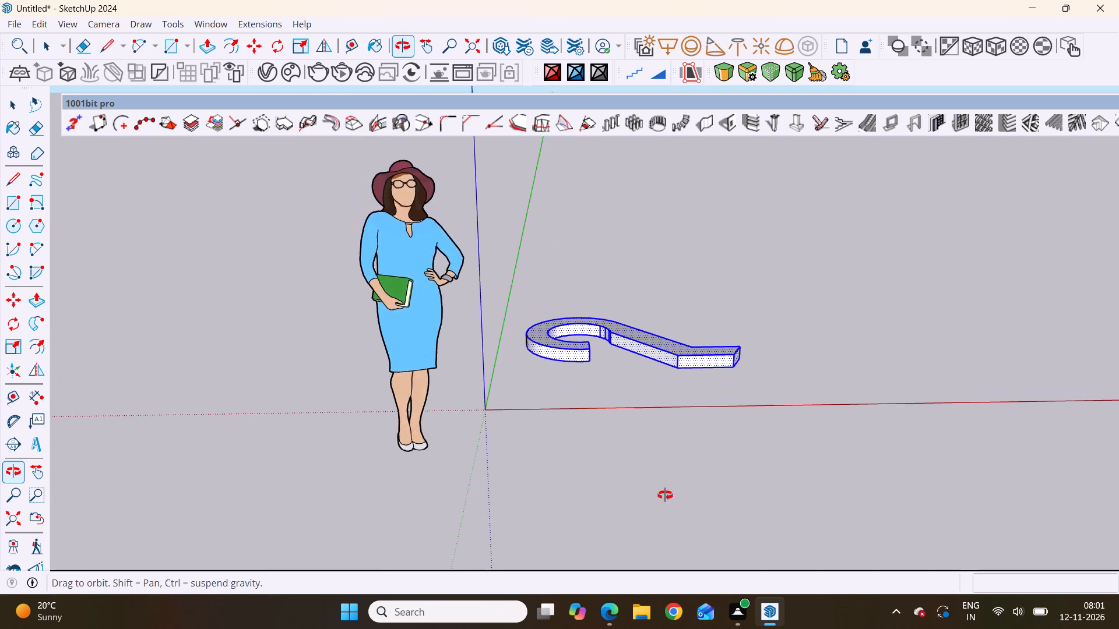
pyautogui.moveTo(665, 495); pyautogui.dragTo(681, 503, button='middle')
pyautogui.scroll(3, 597, 408)
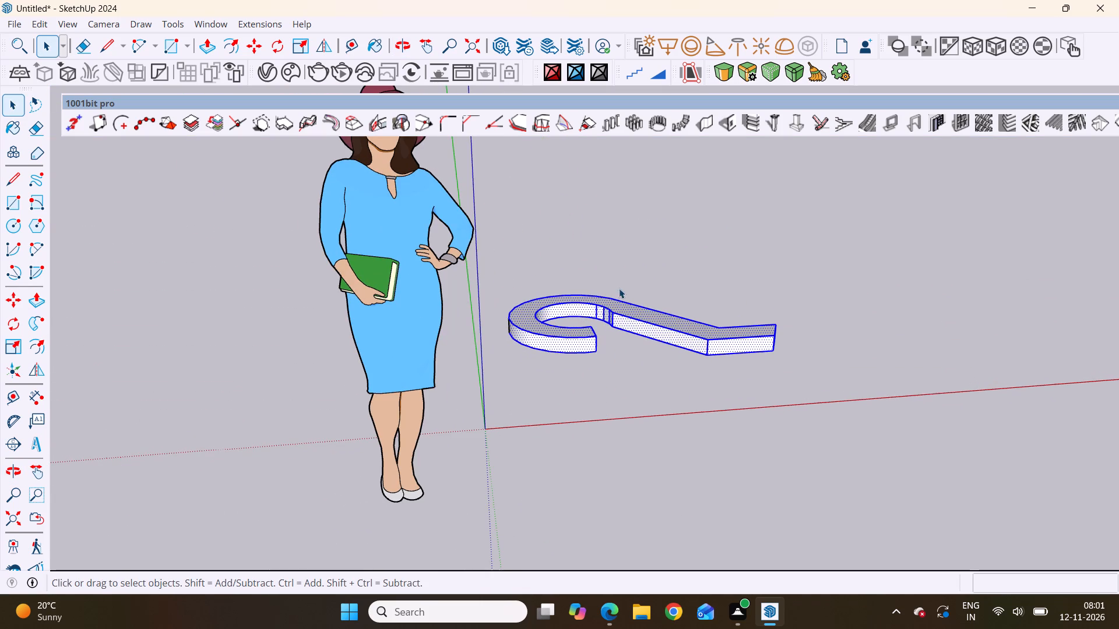
pyautogui.click(650, 320)
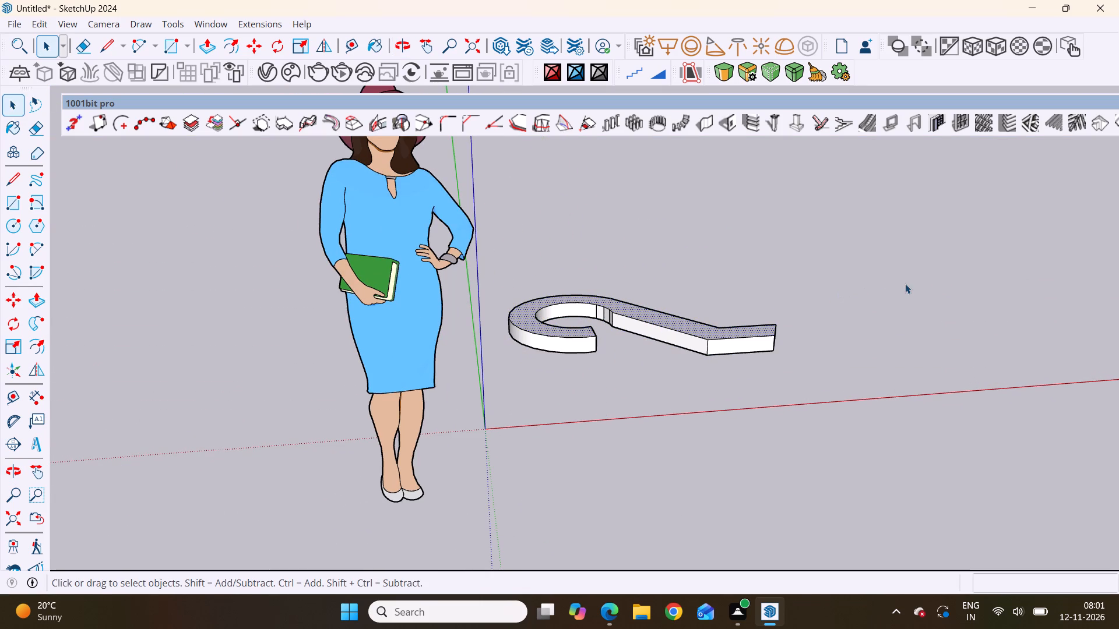
pyautogui.moveTo(903, 295); pyautogui.dragTo(509, 354)
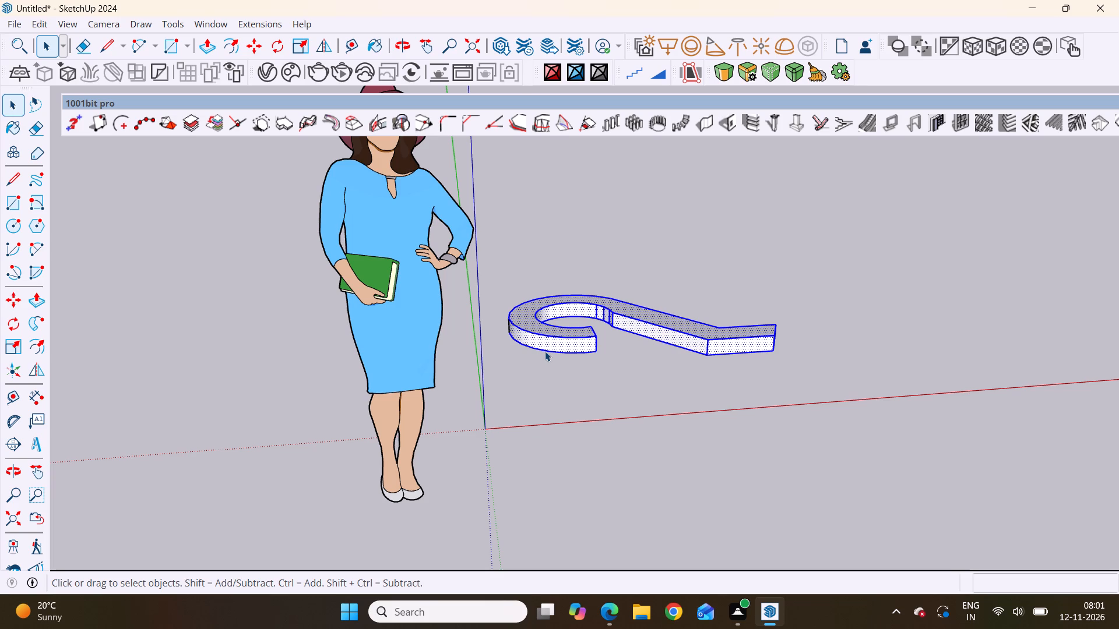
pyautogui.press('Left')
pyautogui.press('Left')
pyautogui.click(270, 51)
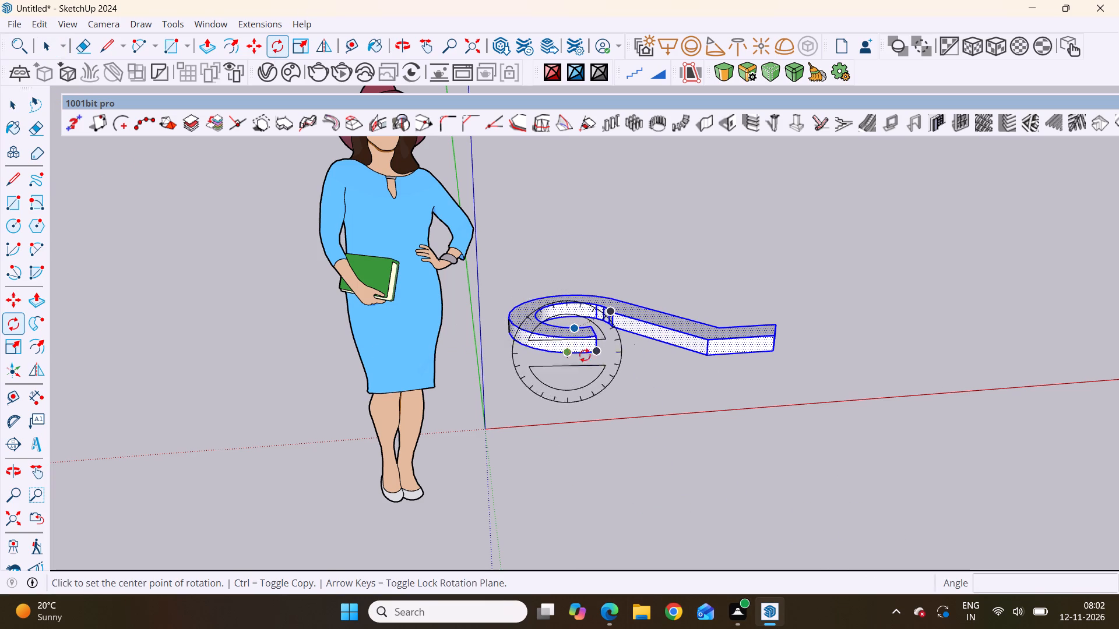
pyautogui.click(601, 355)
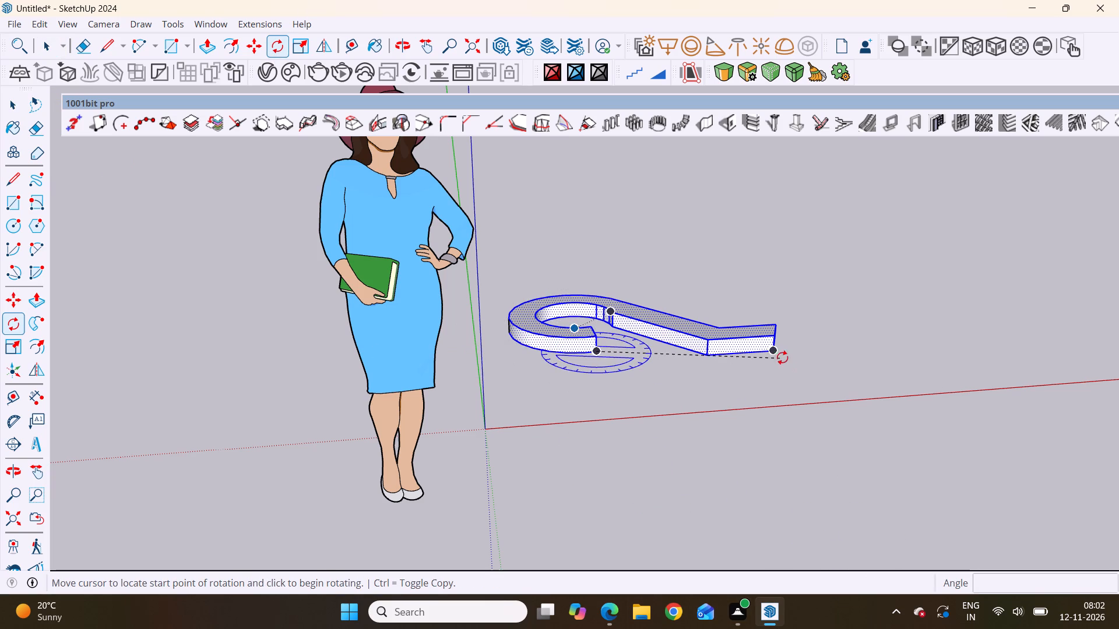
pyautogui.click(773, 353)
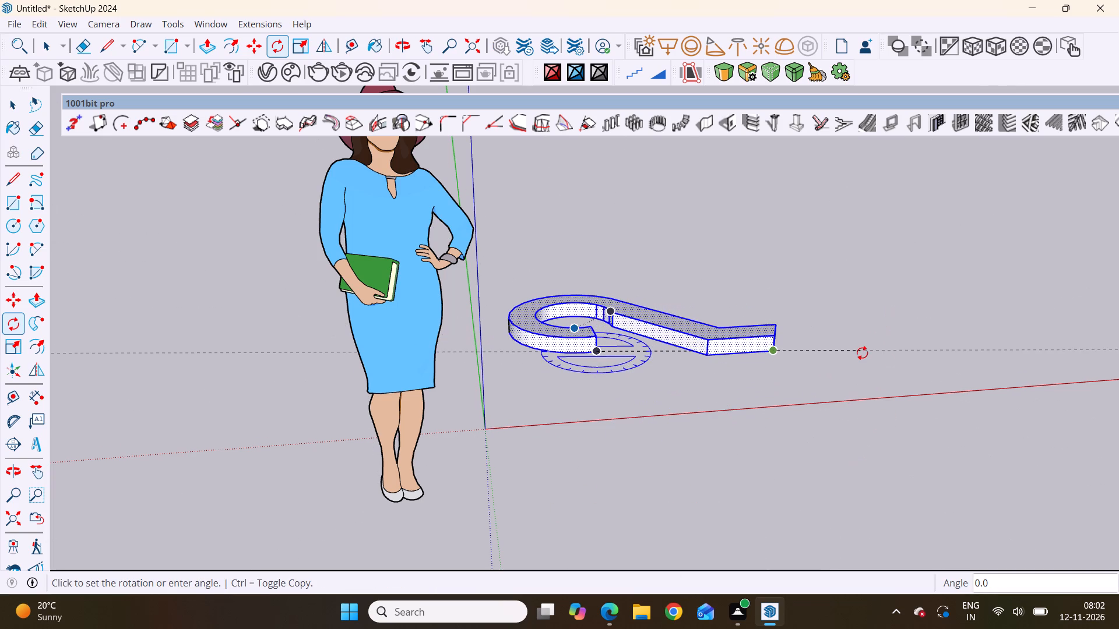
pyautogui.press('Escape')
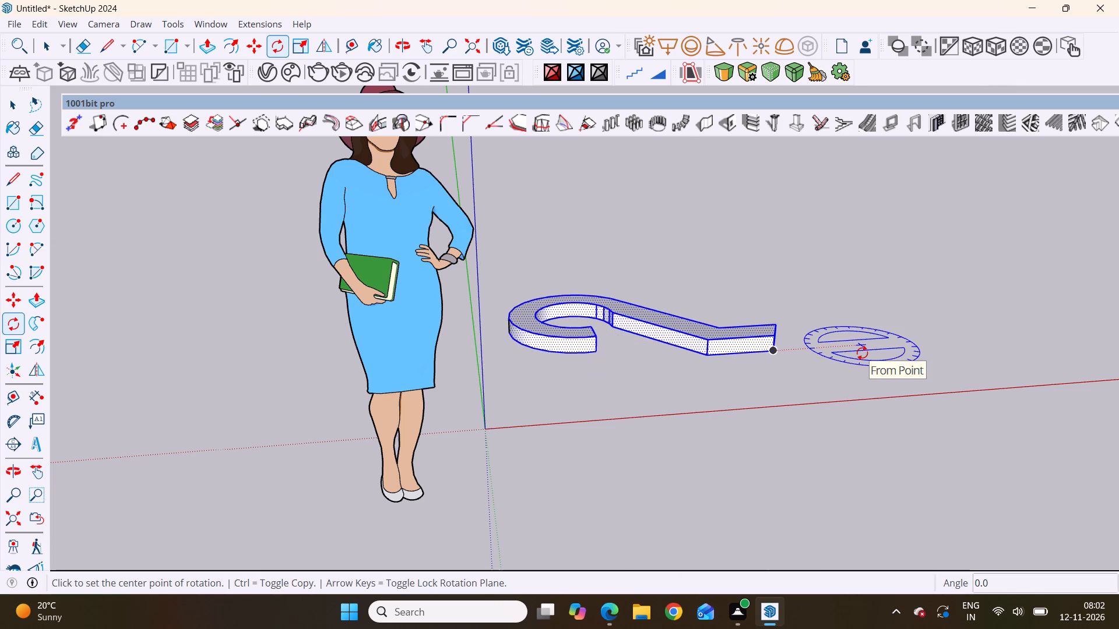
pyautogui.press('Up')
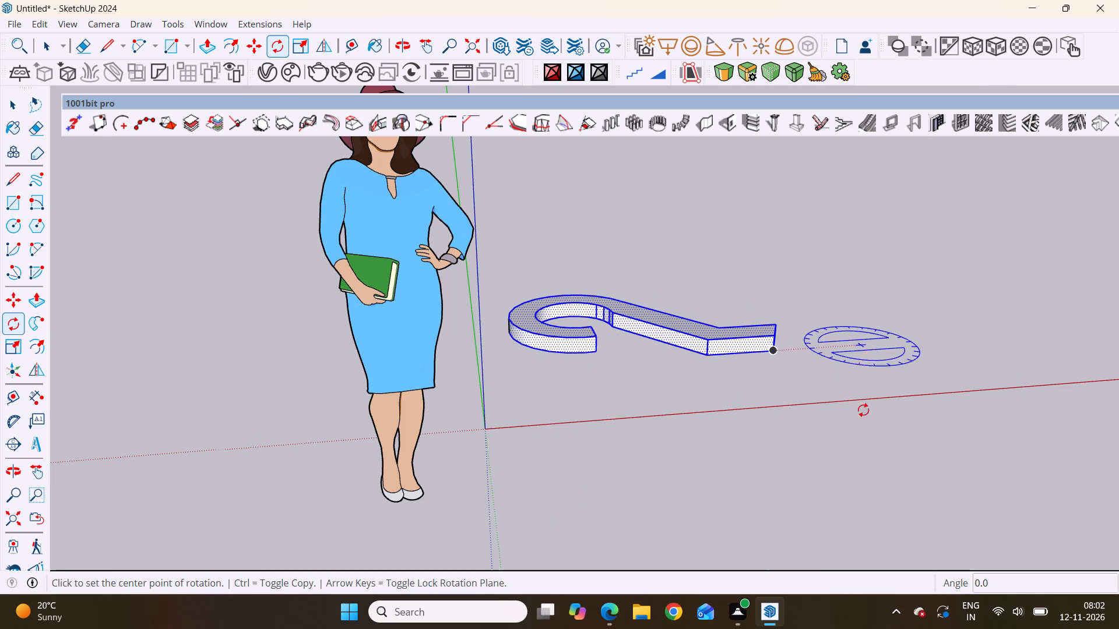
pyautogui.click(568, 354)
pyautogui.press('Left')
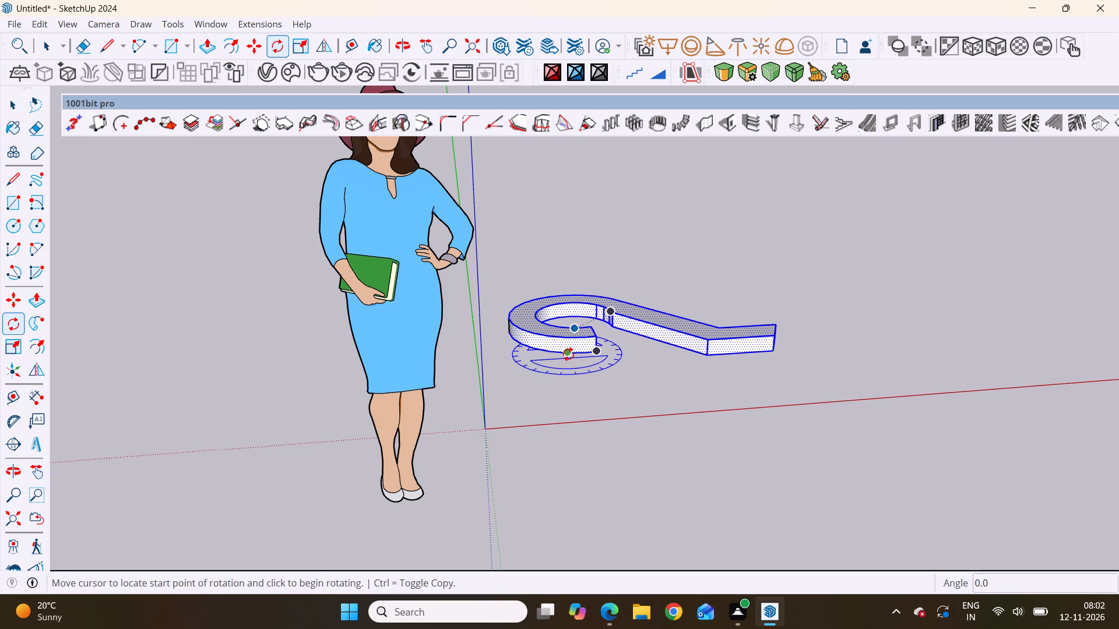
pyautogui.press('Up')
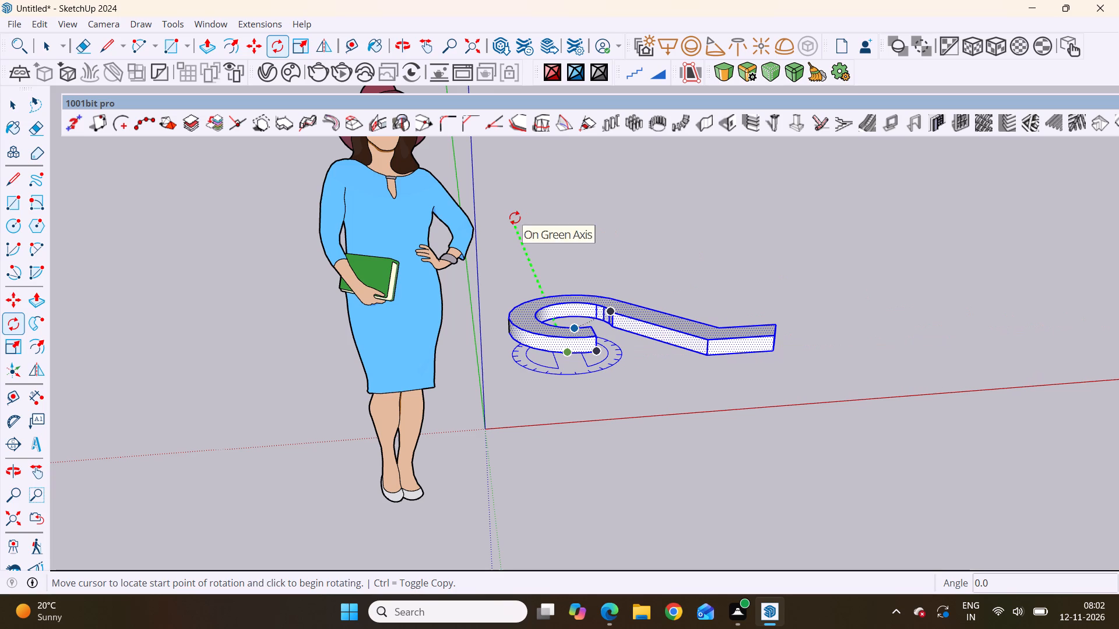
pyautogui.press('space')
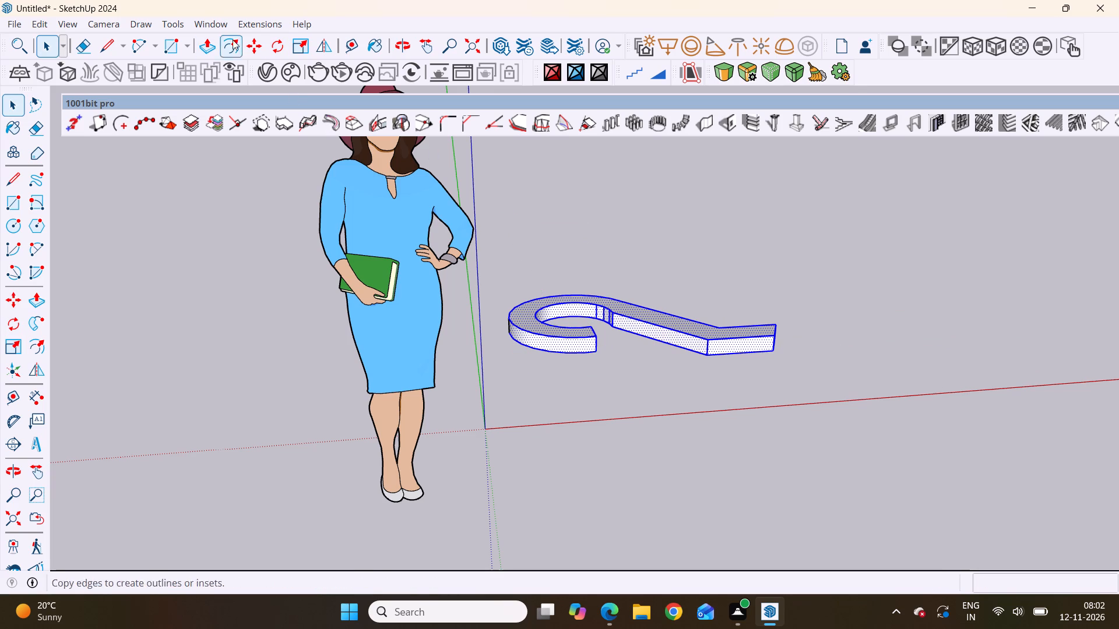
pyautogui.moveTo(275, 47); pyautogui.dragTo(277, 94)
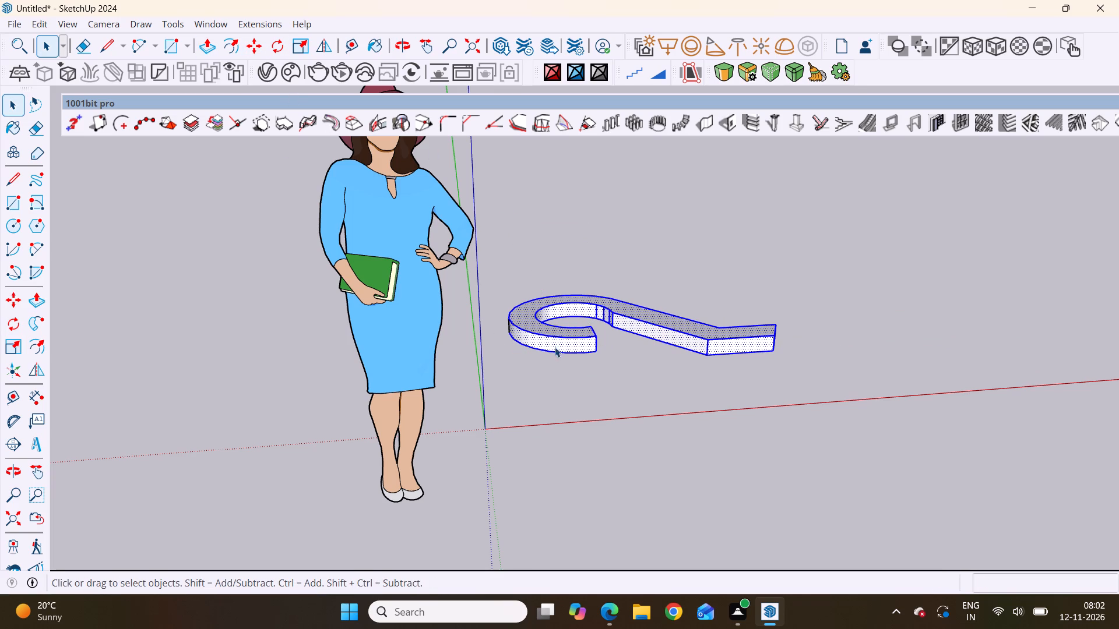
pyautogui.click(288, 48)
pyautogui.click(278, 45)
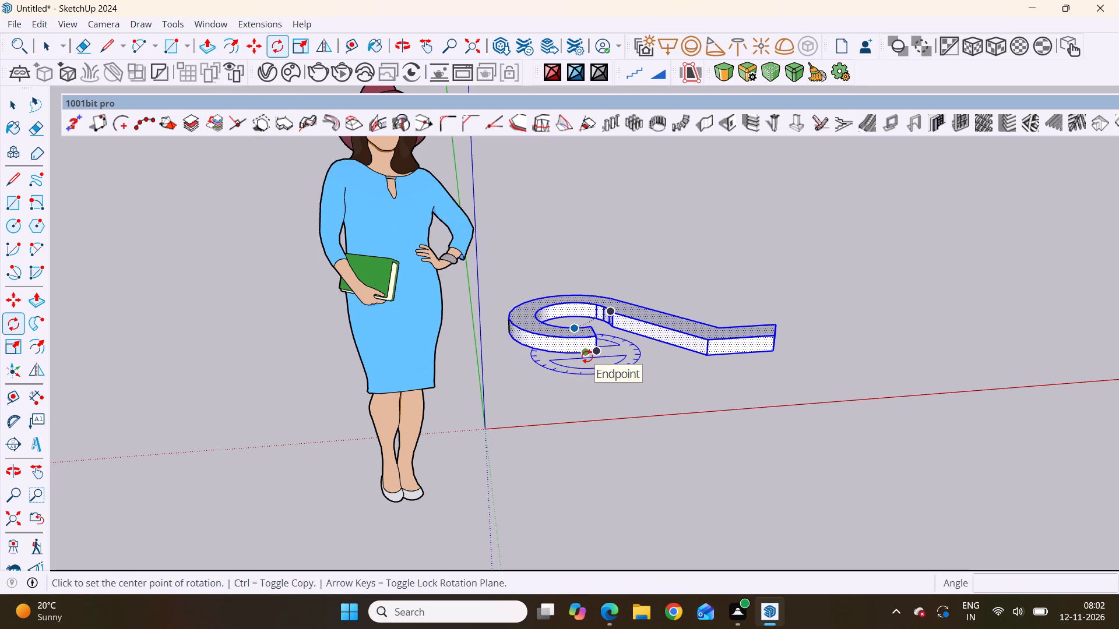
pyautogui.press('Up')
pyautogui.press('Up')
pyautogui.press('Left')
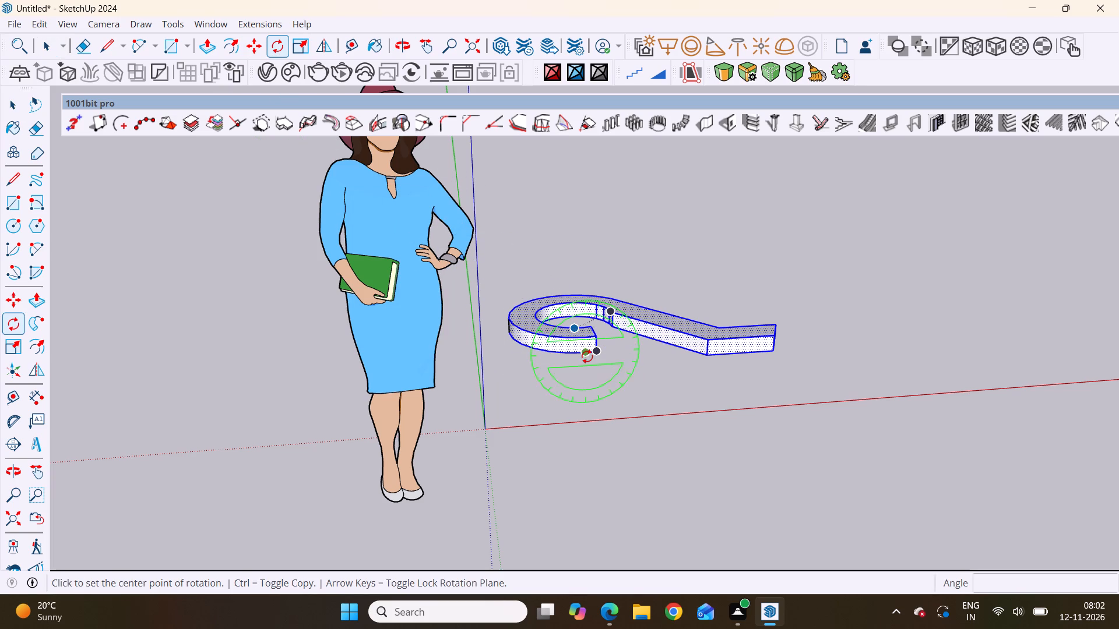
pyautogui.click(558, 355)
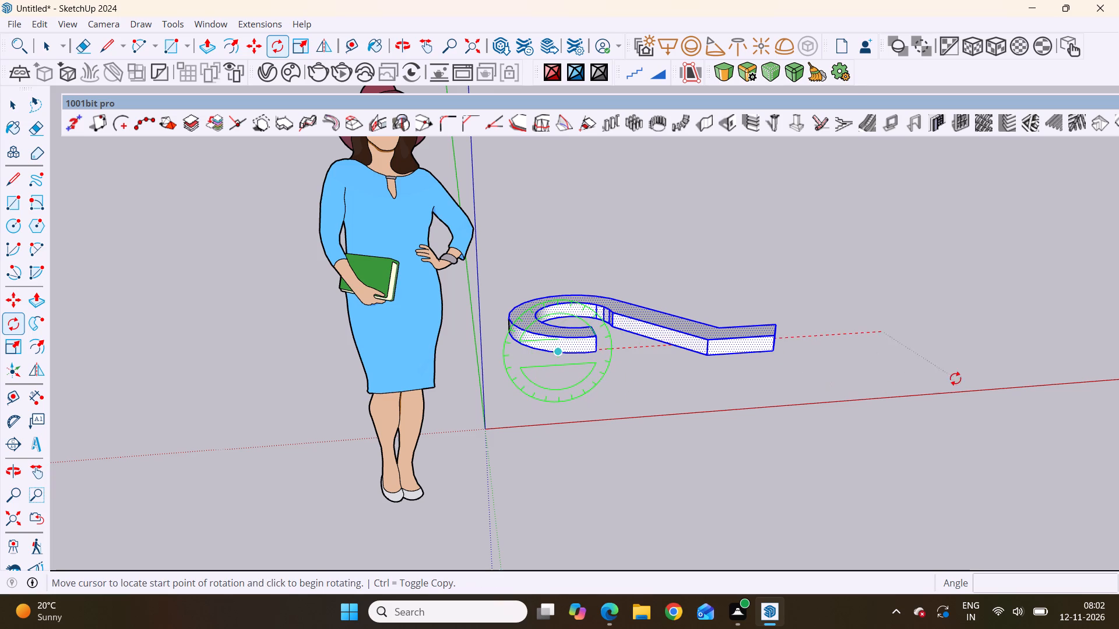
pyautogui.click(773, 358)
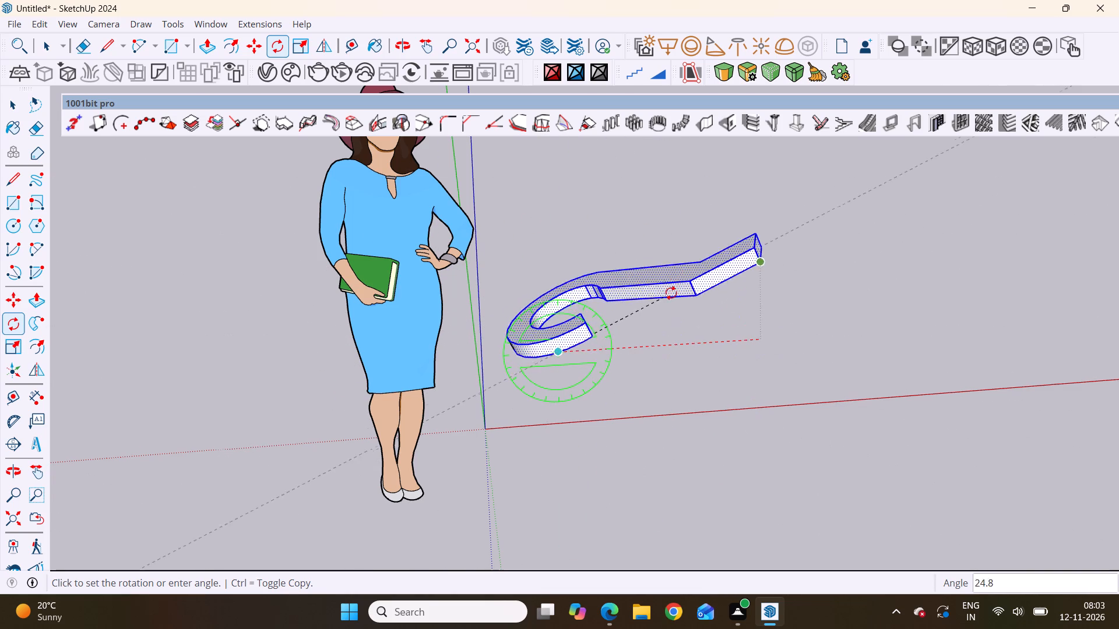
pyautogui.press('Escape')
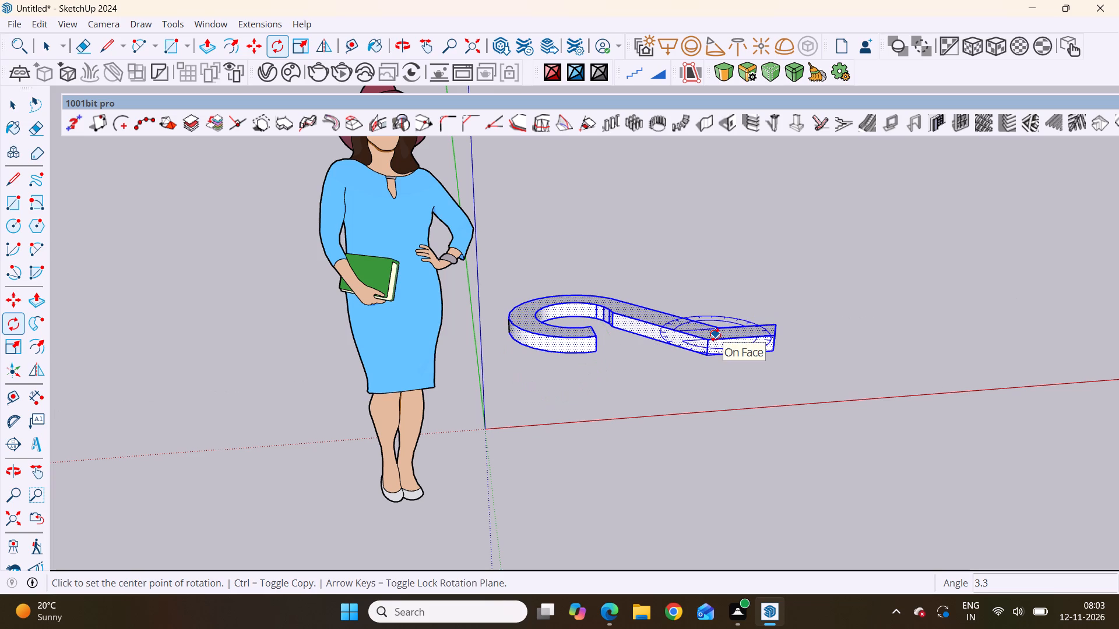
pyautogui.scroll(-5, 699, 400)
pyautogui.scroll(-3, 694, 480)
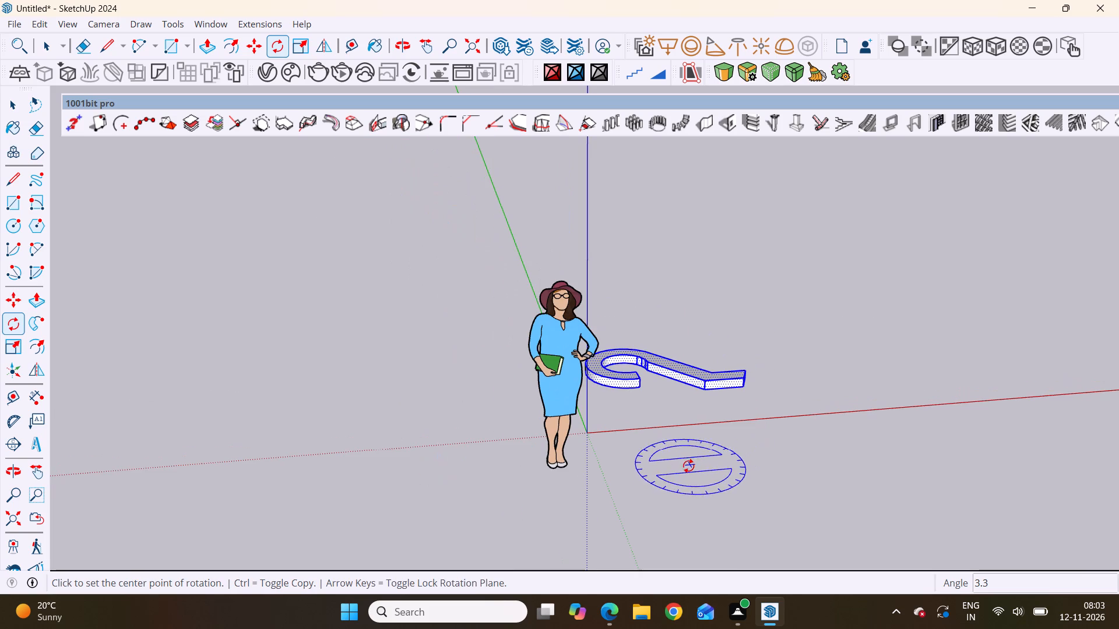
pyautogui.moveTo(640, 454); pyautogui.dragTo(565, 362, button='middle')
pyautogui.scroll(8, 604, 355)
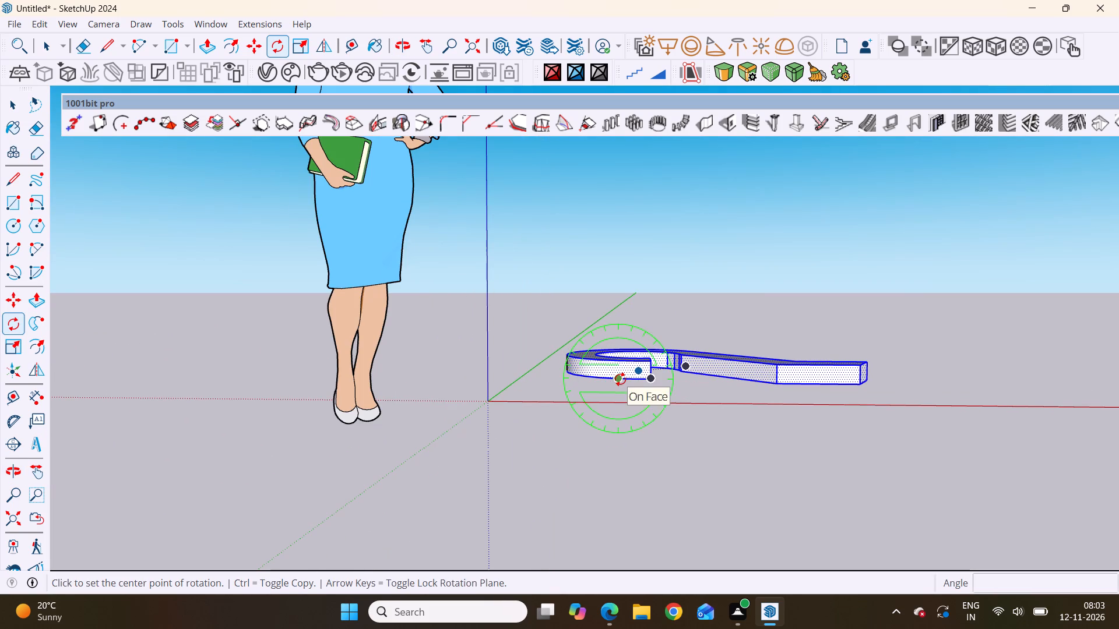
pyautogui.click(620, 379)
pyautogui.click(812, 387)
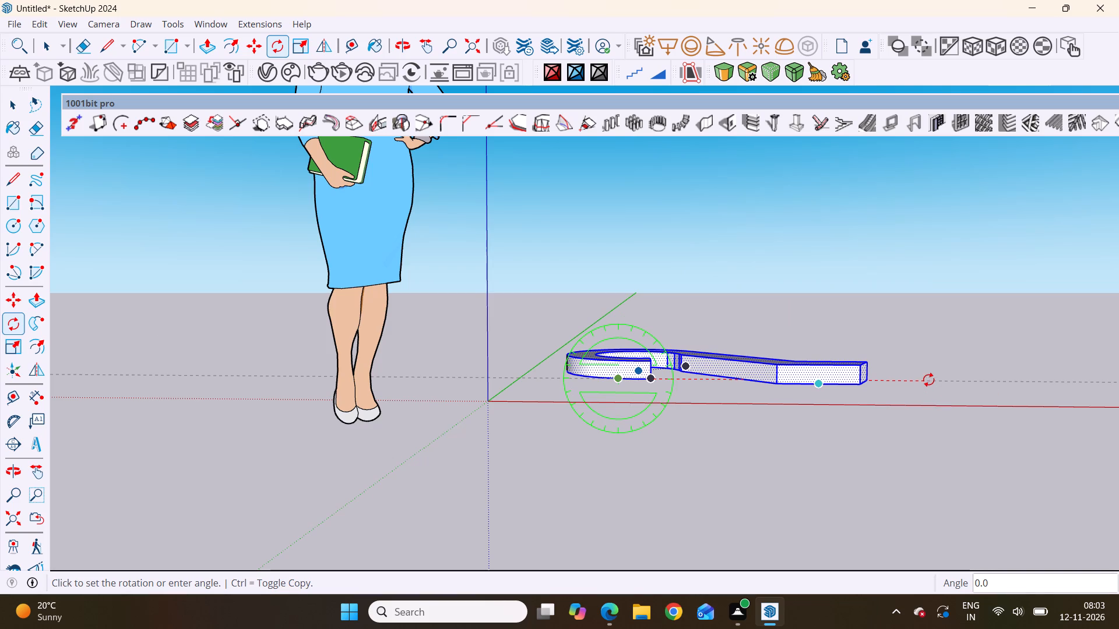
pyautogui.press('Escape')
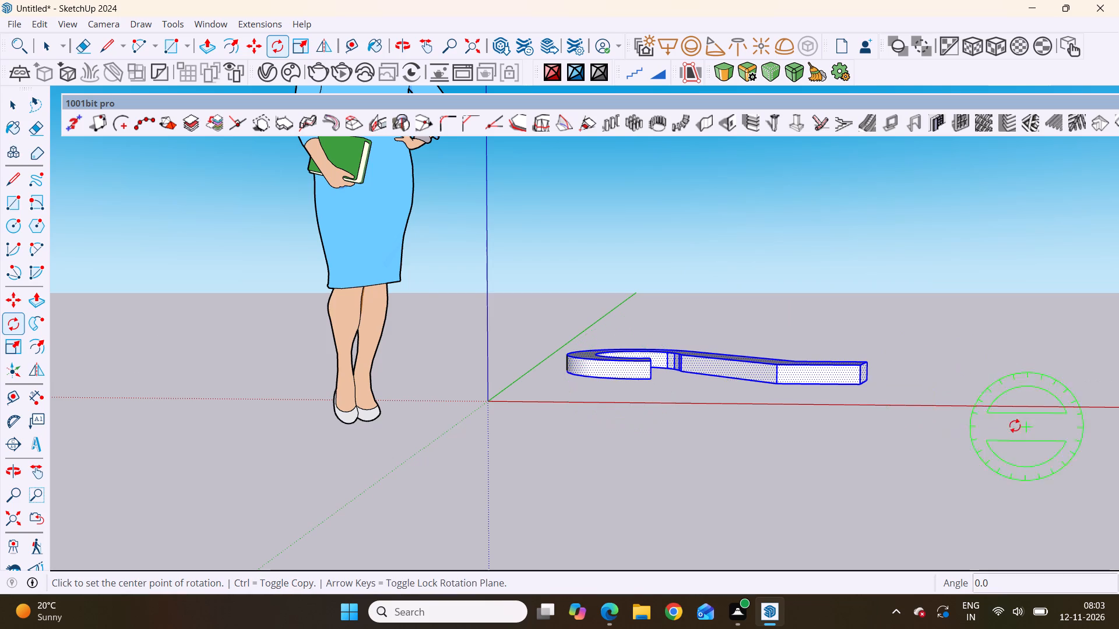
# Rotate the selected hook solid 270 degrees around the green axis, pivoting beside the ring, to stand it upright.
pyautogui.scroll(-7, 942, 491)
pyautogui.moveTo(832, 466); pyautogui.dragTo(853, 628, button='middle')
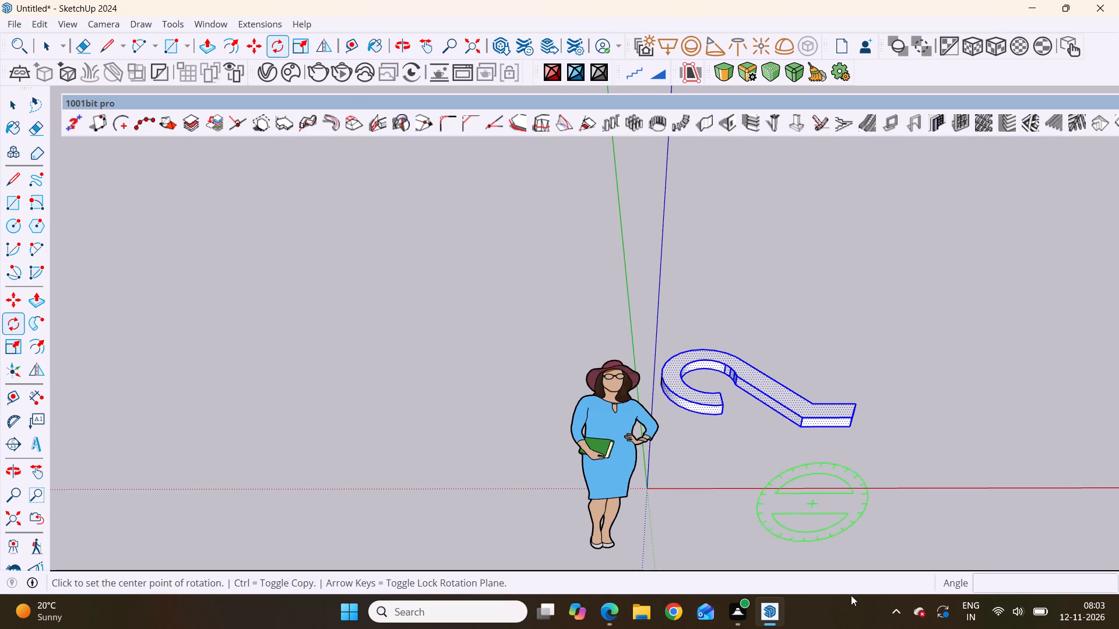
pyautogui.press('Left')
pyautogui.click(698, 347)
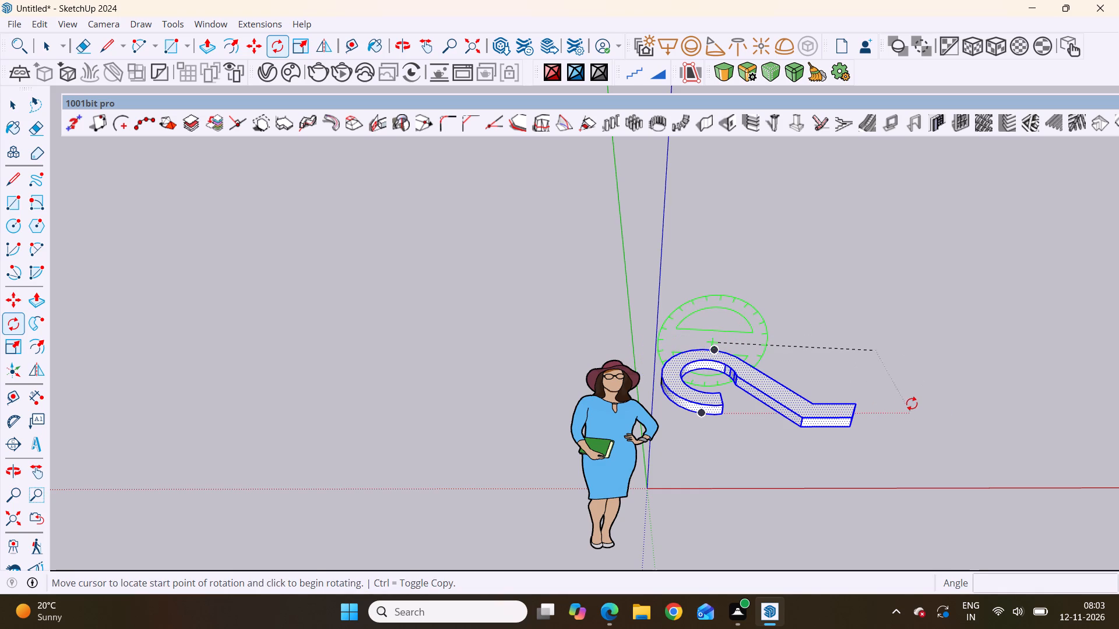
pyautogui.click(916, 404)
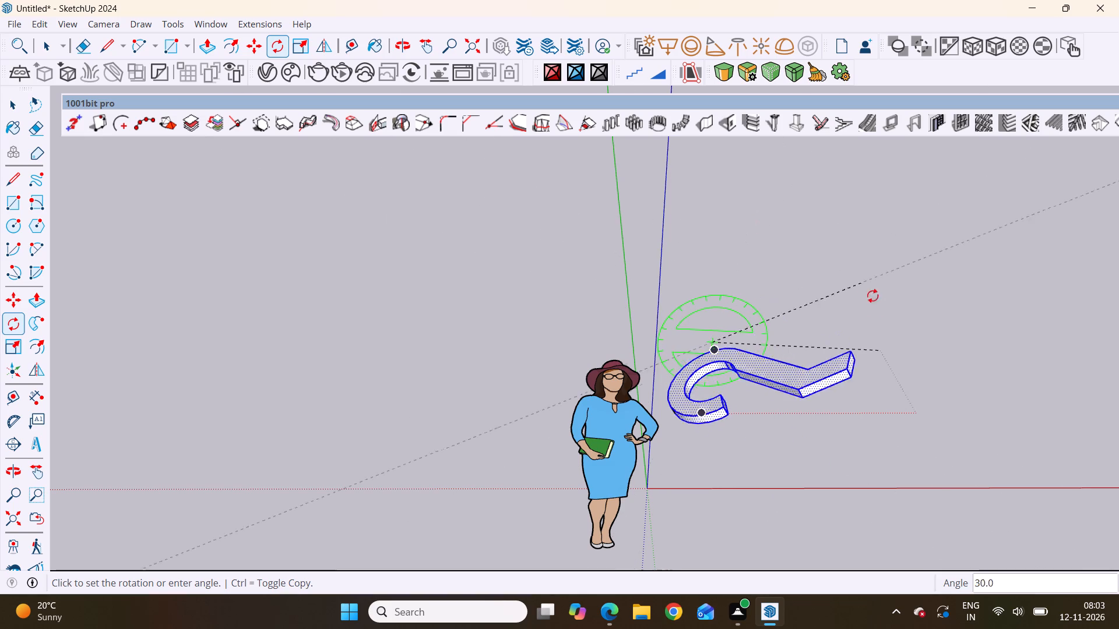
pyautogui.scroll(-5, 884, 363)
pyautogui.moveTo(883, 387); pyautogui.dragTo(798, 235, button='middle')
pyautogui.scroll(1, 883, 387)
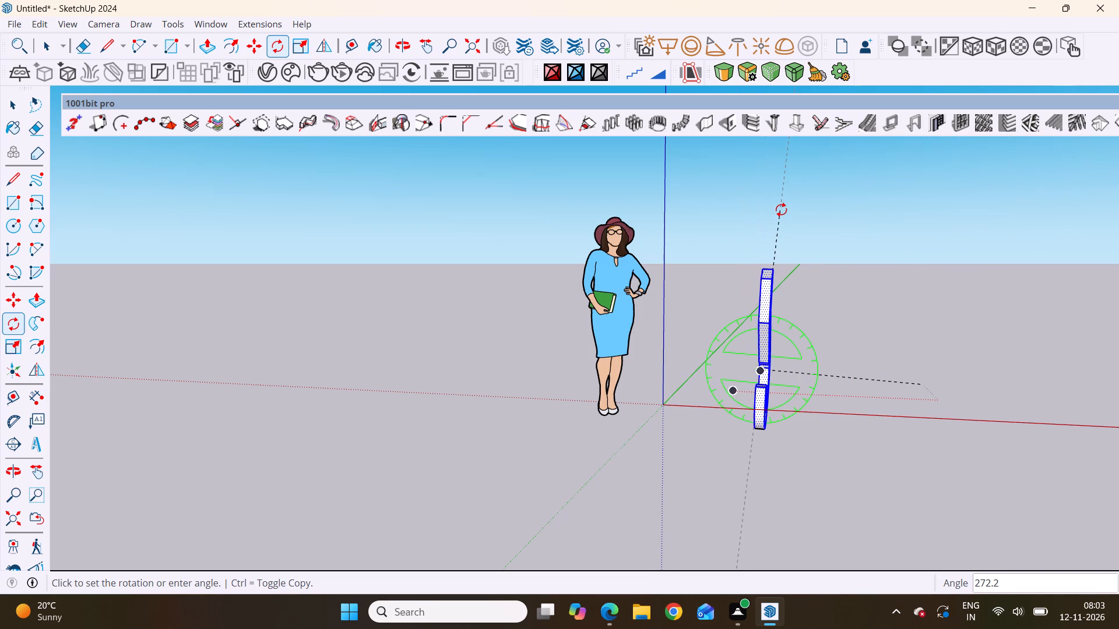
pyautogui.write('270')
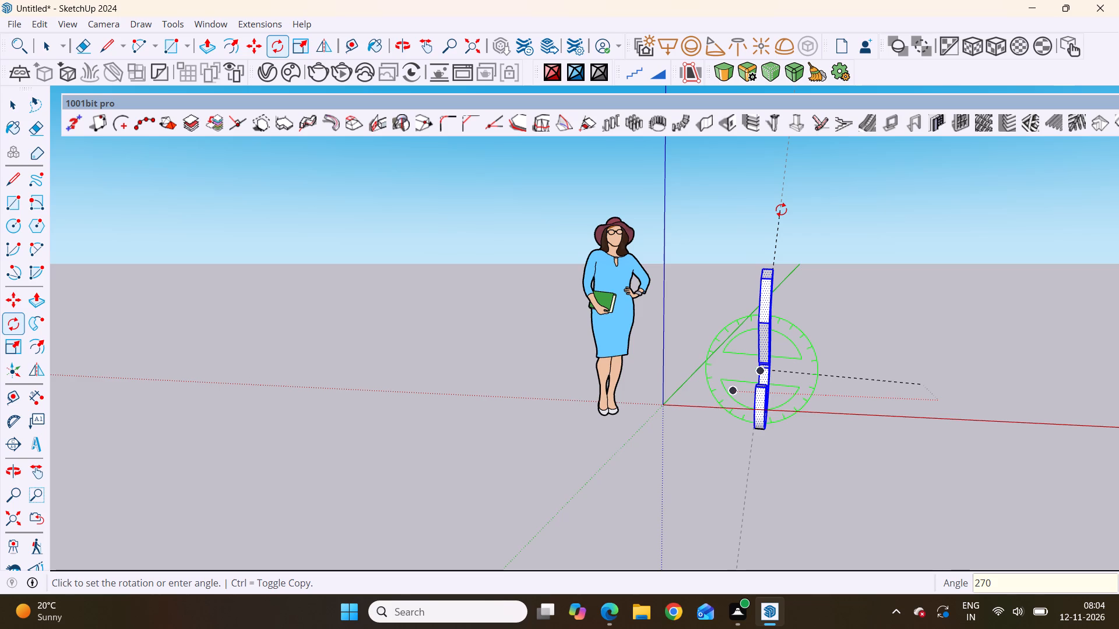
pyautogui.press('Return')
# Rotate the upright hook about 79 degrees around the vertical blue axis, pivoting just below the ring's curve.
pyautogui.scroll(-6, 796, 195)
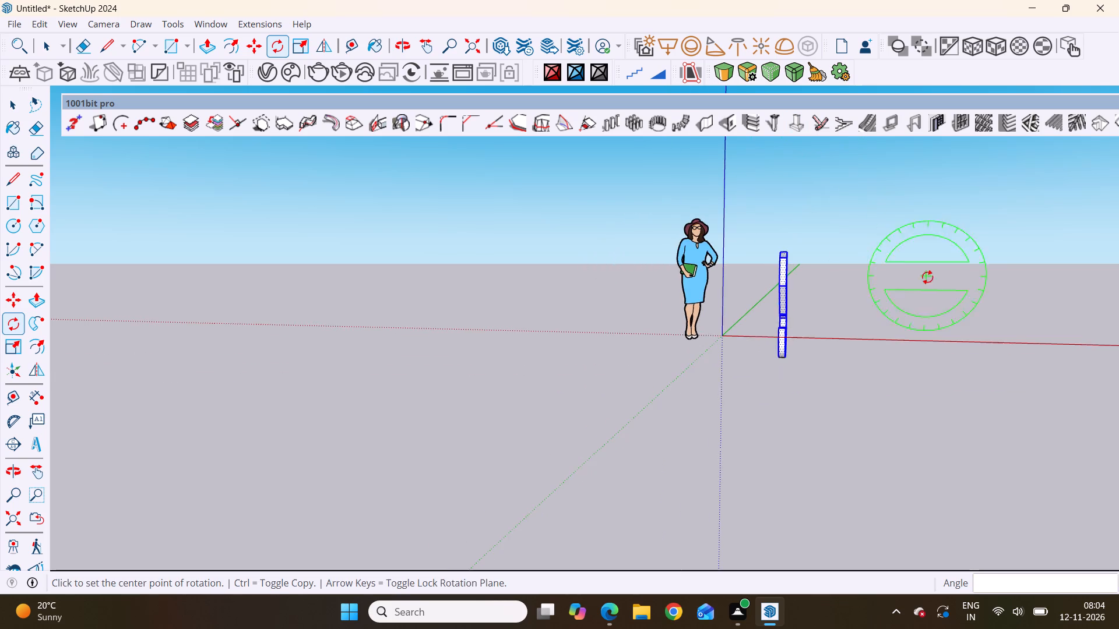
pyautogui.scroll(-2, 921, 356)
pyautogui.moveTo(874, 347); pyautogui.dragTo(966, 358, button='middle')
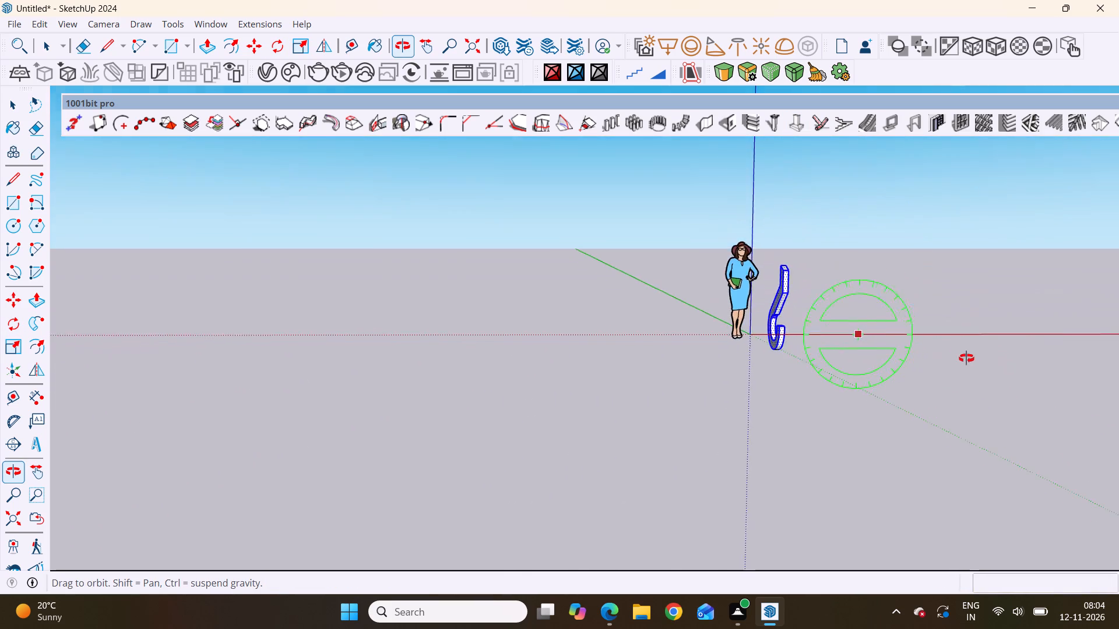
pyautogui.moveTo(966, 358); pyautogui.dragTo(929, 374, button='middle')
pyautogui.scroll(9, 801, 356)
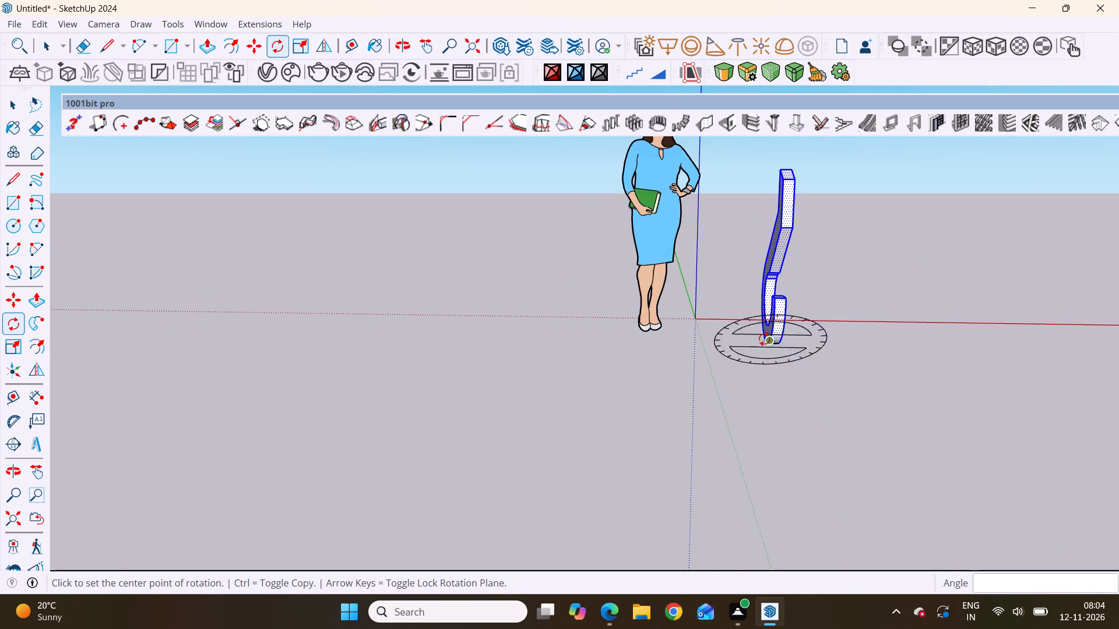
pyautogui.click(775, 351)
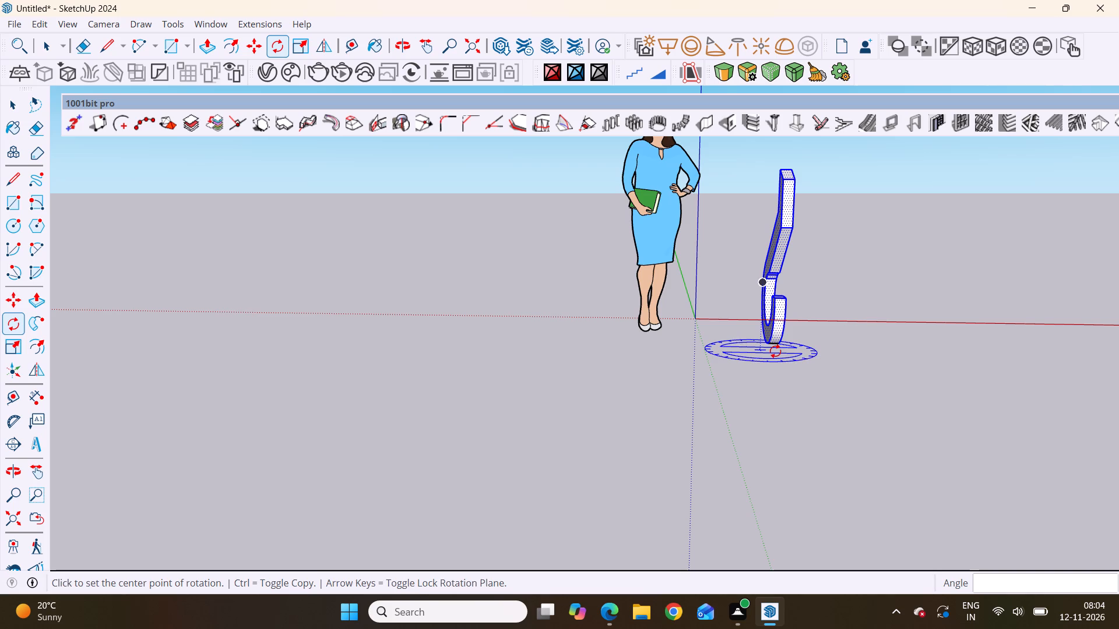
pyautogui.click(783, 165)
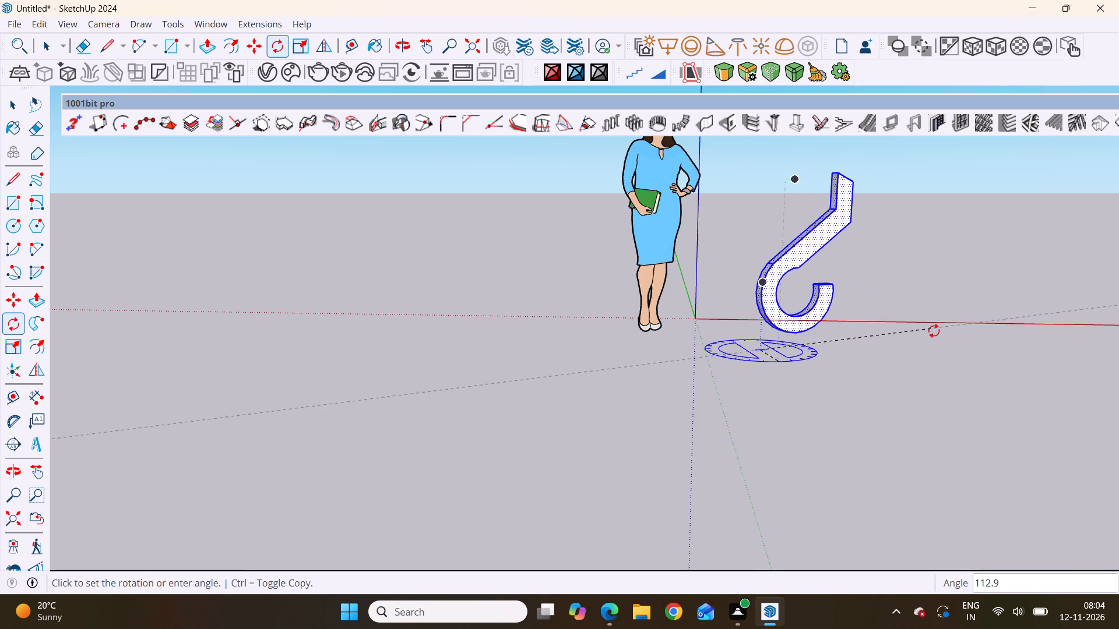
pyautogui.click(981, 353)
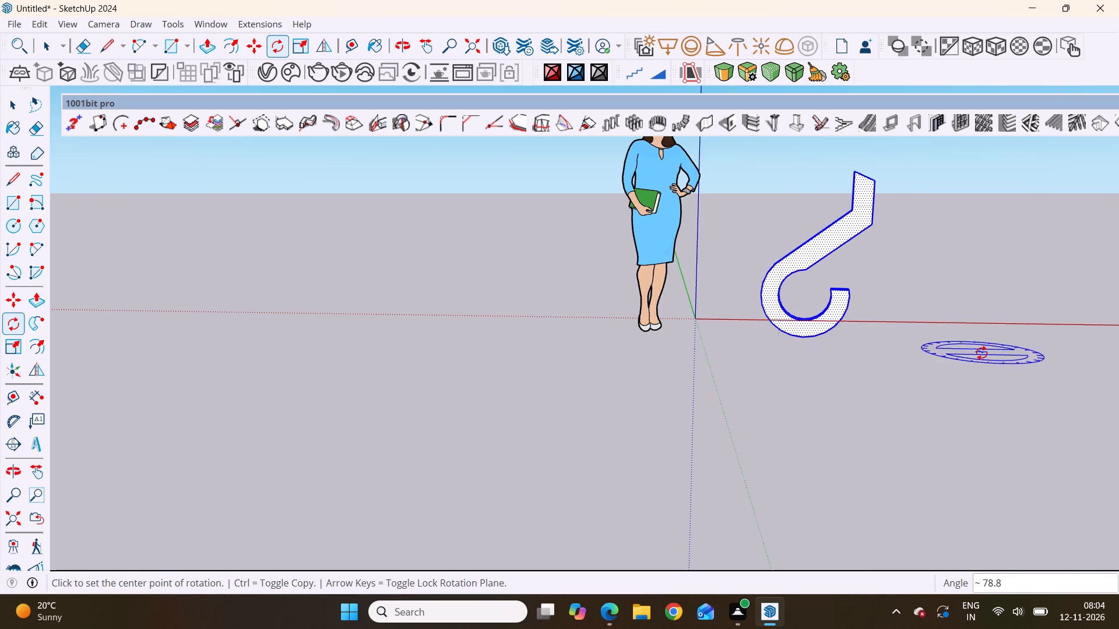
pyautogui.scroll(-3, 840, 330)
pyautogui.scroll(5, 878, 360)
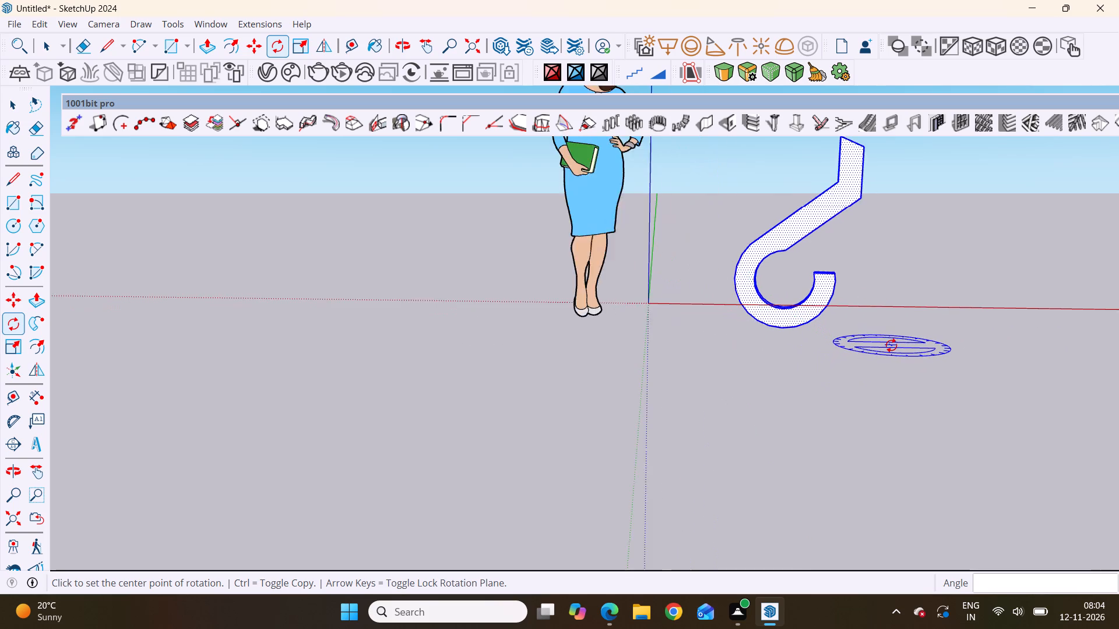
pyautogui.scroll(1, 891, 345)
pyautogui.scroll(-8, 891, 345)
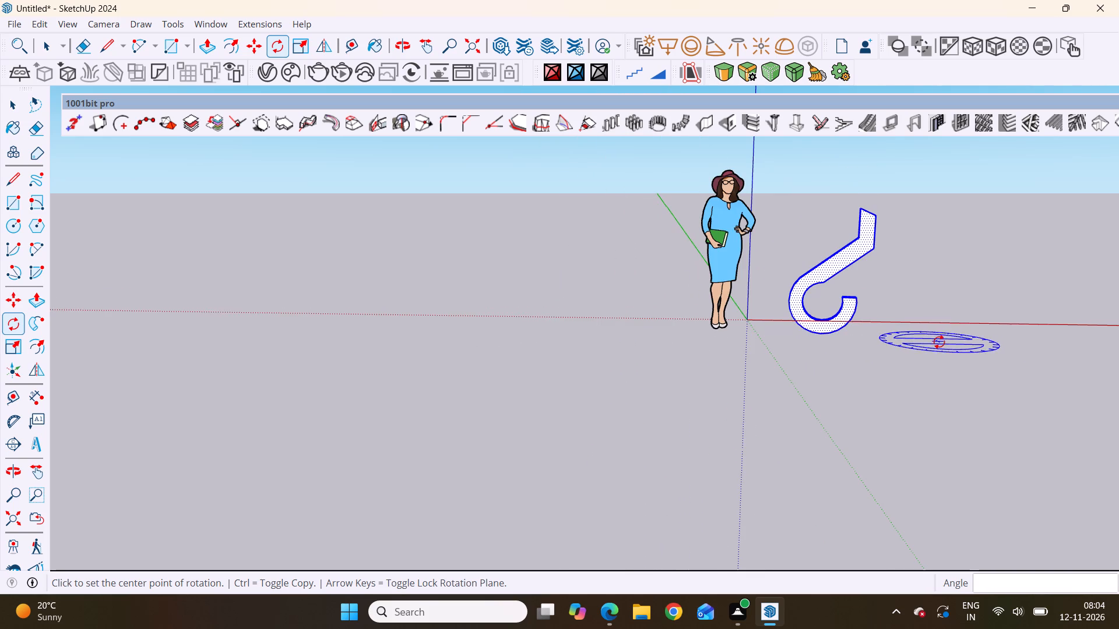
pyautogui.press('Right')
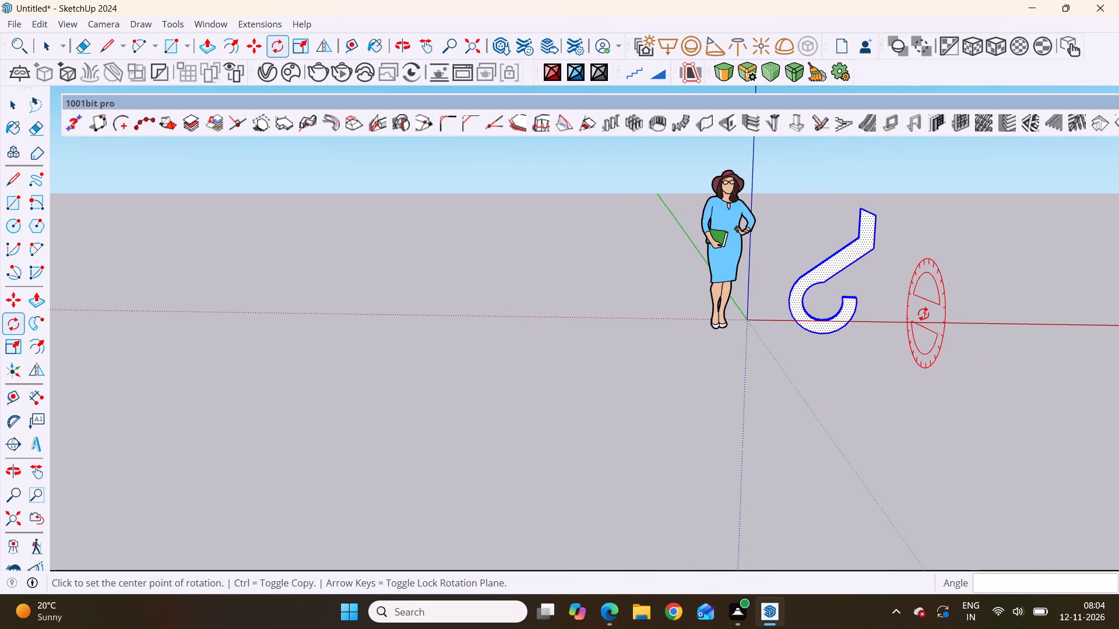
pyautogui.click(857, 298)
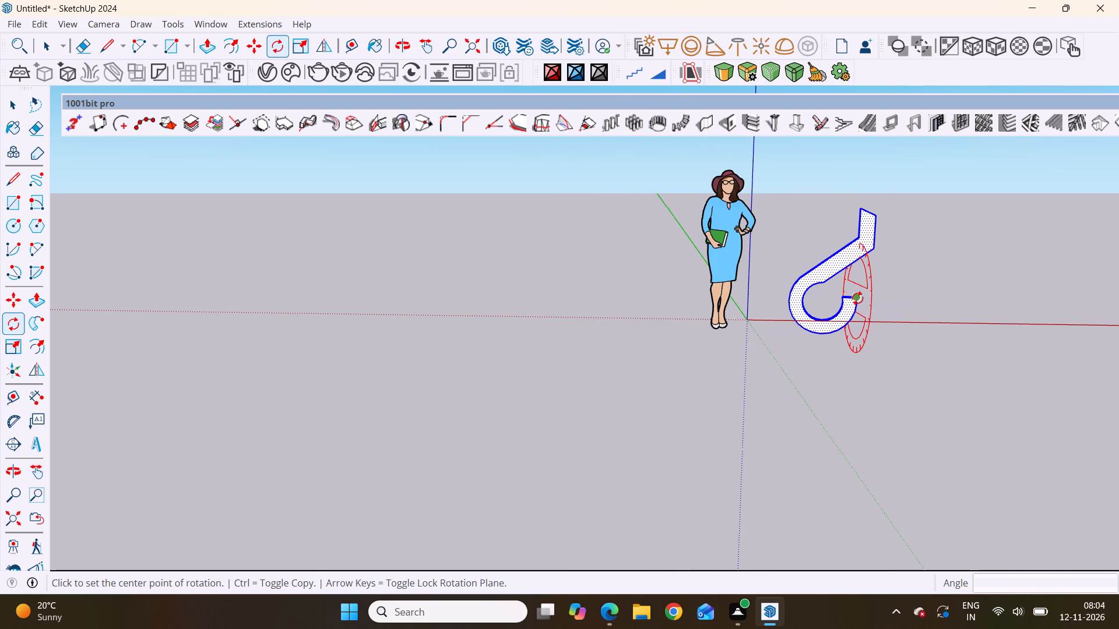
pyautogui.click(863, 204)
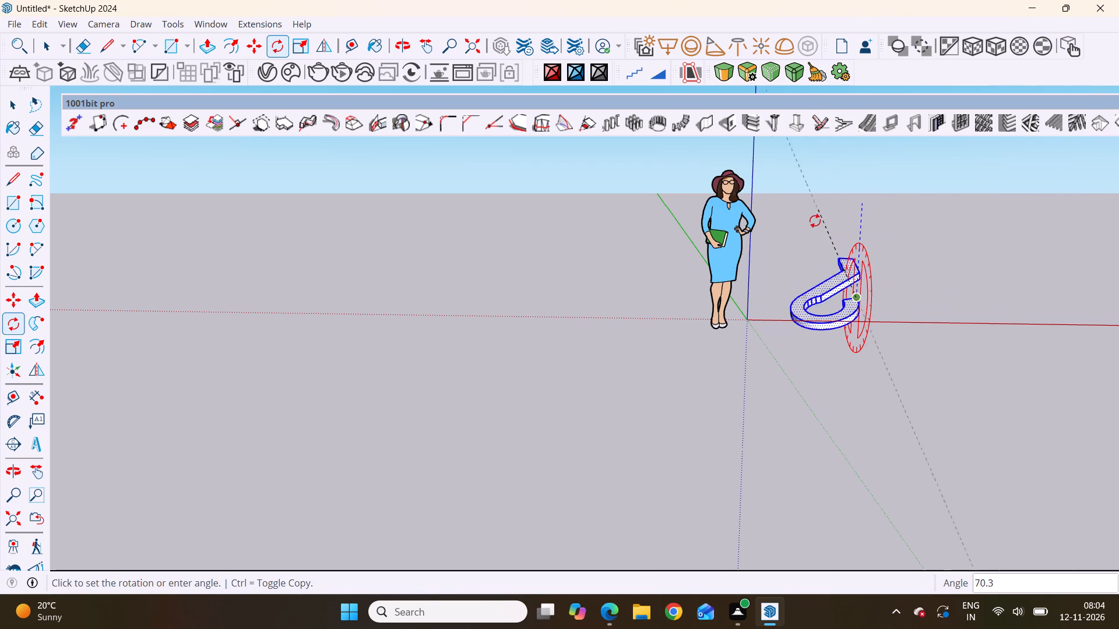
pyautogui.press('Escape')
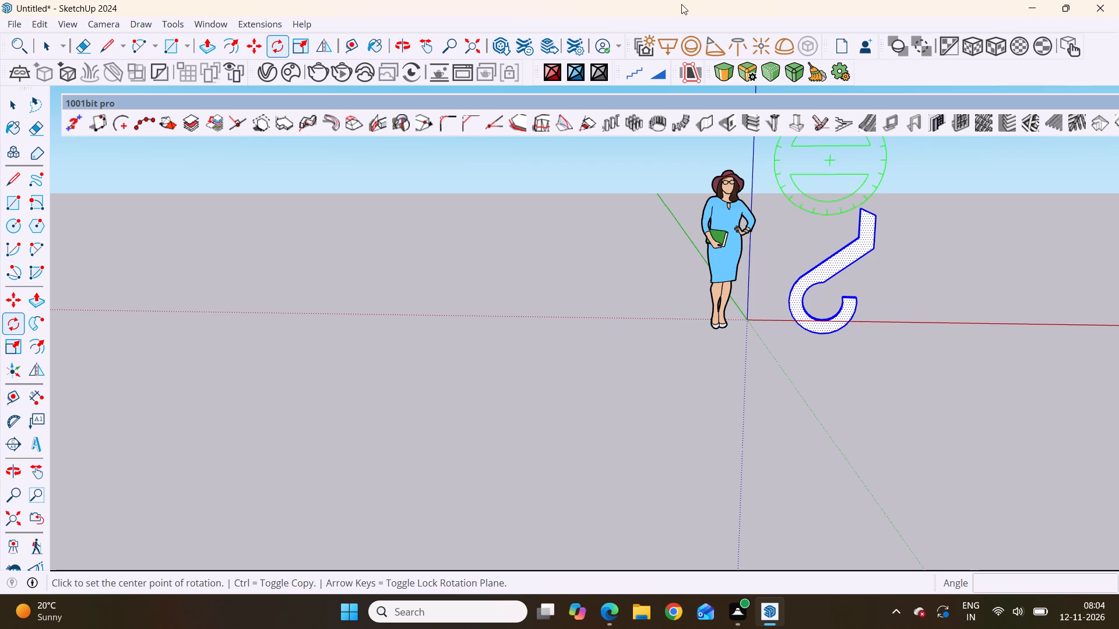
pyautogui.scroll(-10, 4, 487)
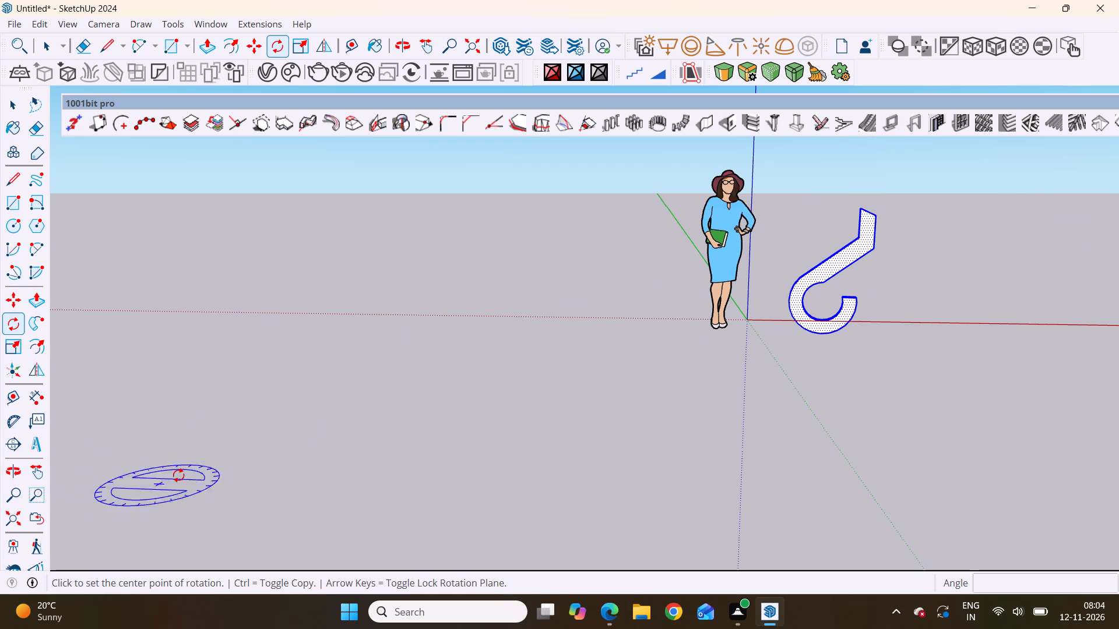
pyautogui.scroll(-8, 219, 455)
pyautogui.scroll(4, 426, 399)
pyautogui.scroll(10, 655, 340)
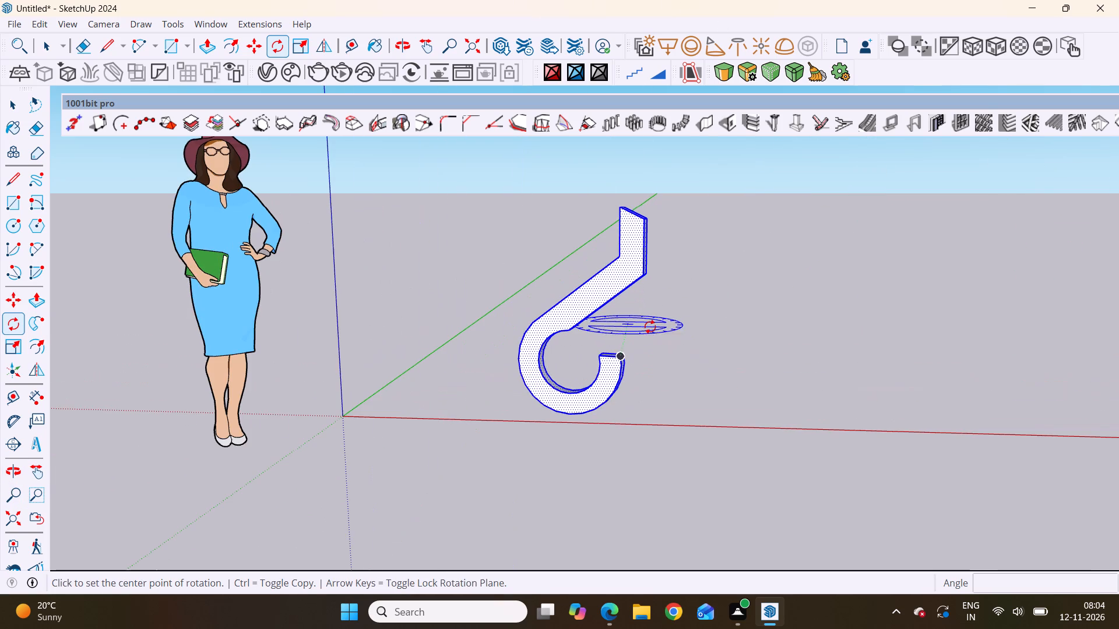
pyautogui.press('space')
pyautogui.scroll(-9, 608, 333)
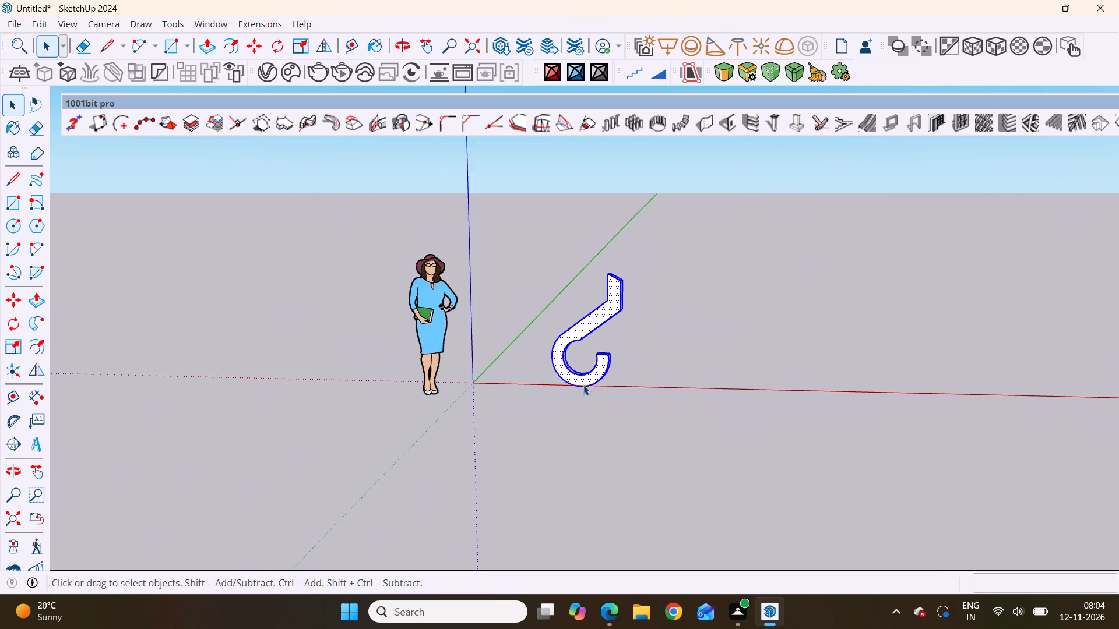
# Select the whole upright hook solid and delete it.
pyautogui.scroll(4, 583, 385)
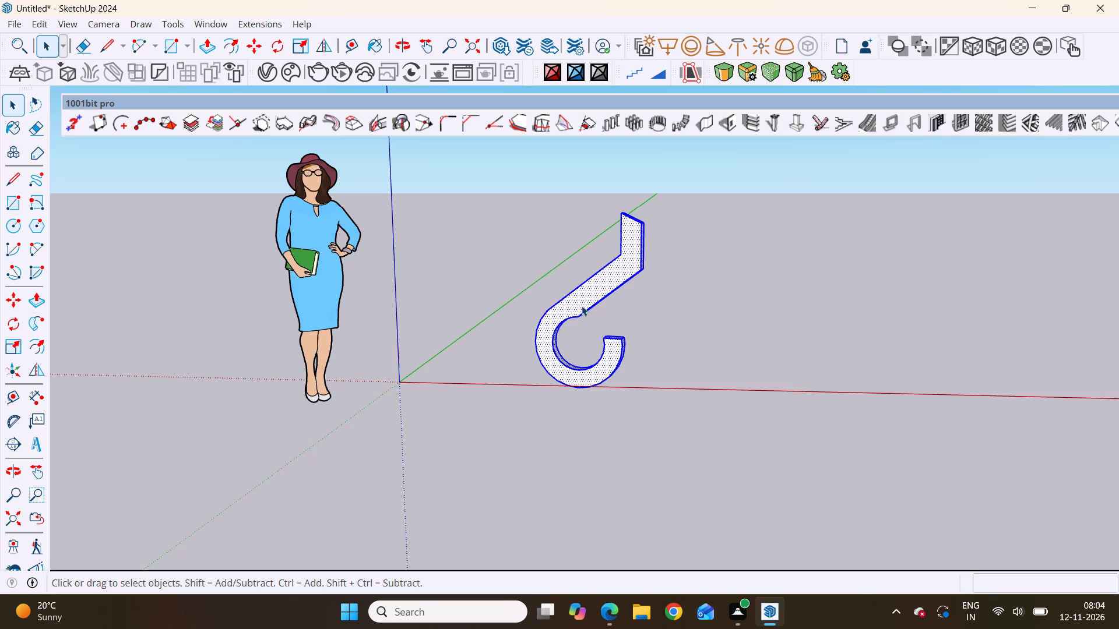
pyautogui.scroll(-4, 579, 303)
pyautogui.moveTo(687, 218); pyautogui.dragTo(634, 324)
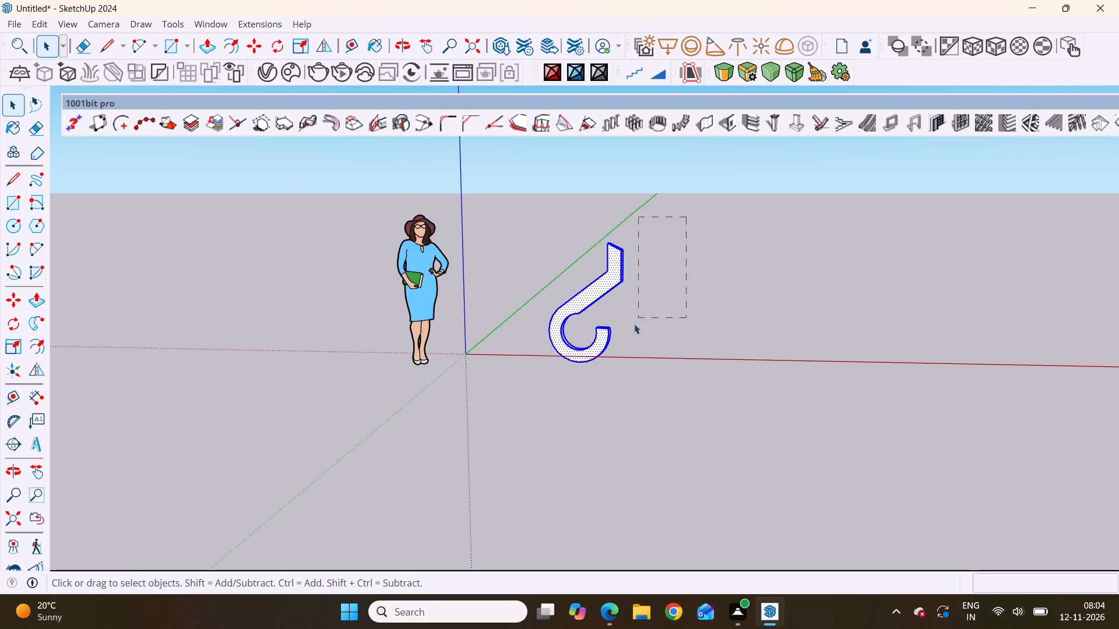
pyautogui.moveTo(634, 324); pyautogui.dragTo(537, 384)
pyautogui.scroll(9, 523, 301)
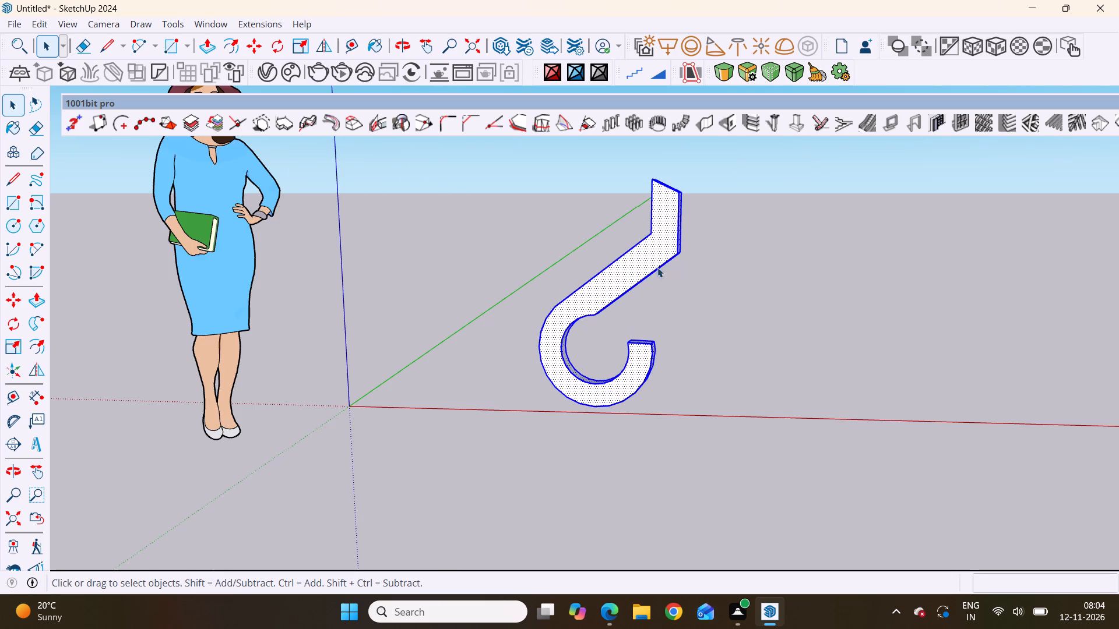
pyautogui.moveTo(693, 166); pyautogui.dragTo(526, 414)
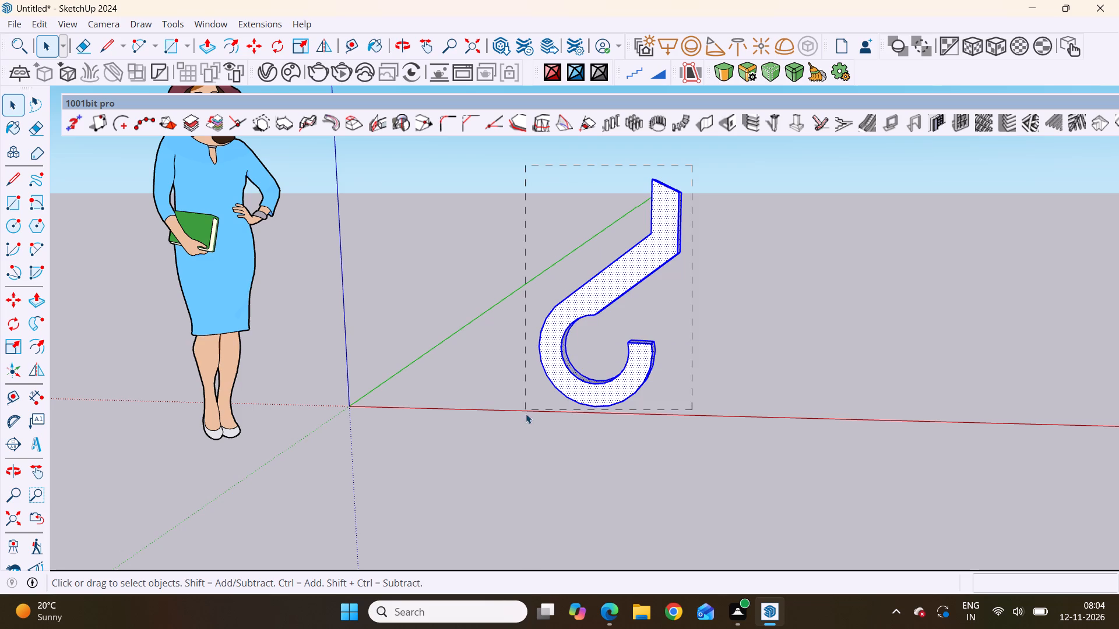
pyautogui.moveTo(526, 414); pyautogui.dragTo(525, 416)
pyautogui.scroll(-7, 477, 351)
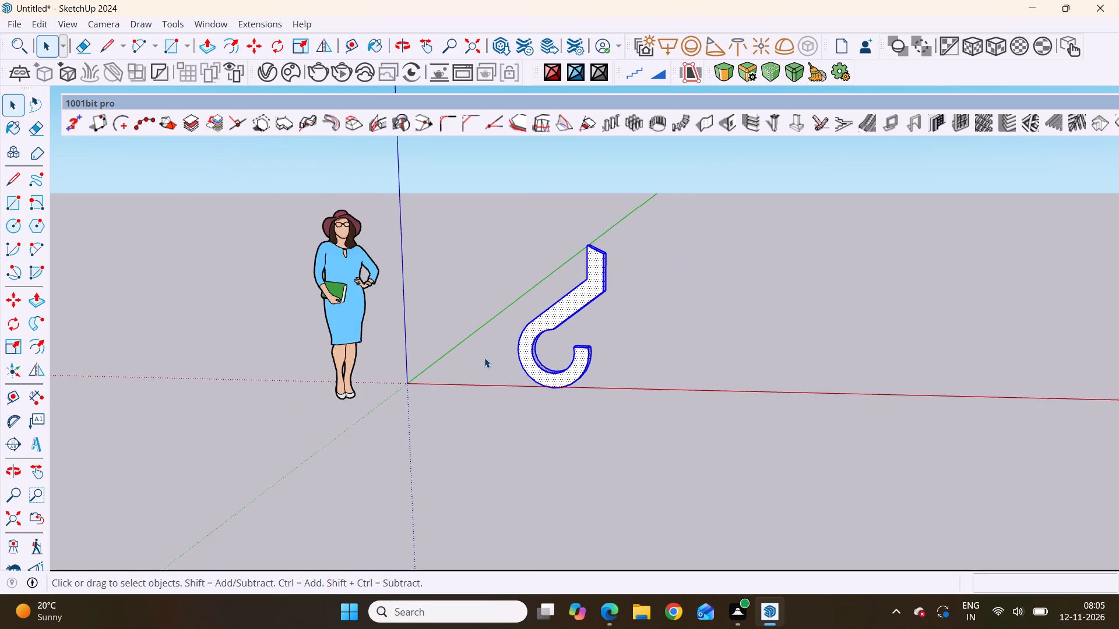
pyautogui.scroll(-3, 484, 358)
pyautogui.moveTo(604, 237); pyautogui.dragTo(481, 434)
pyautogui.scroll(4, 508, 333)
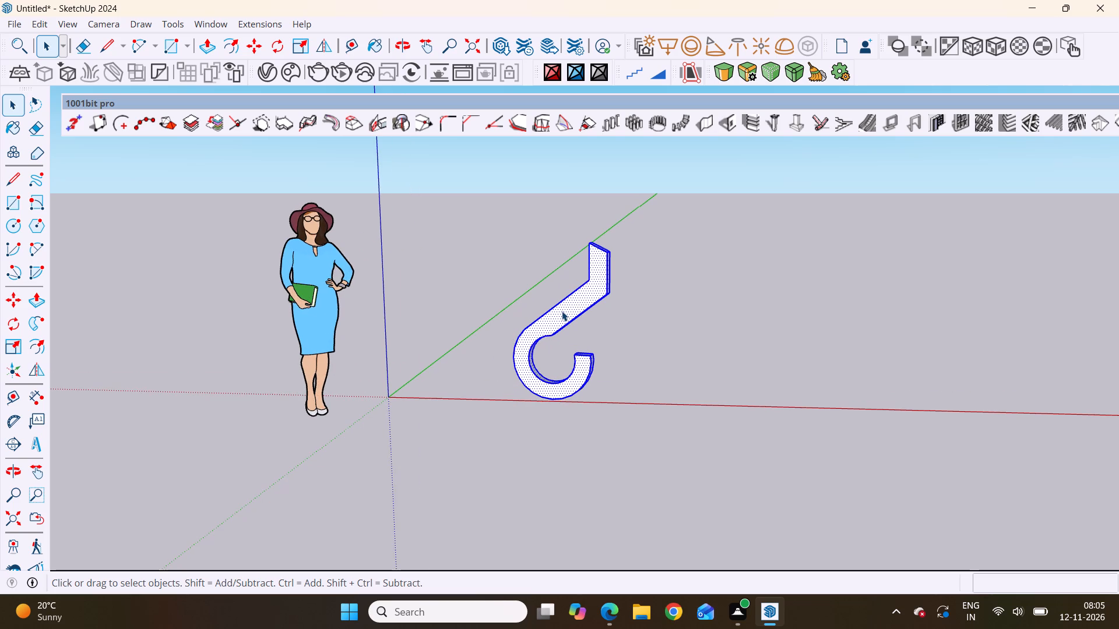
pyautogui.press('Delete')
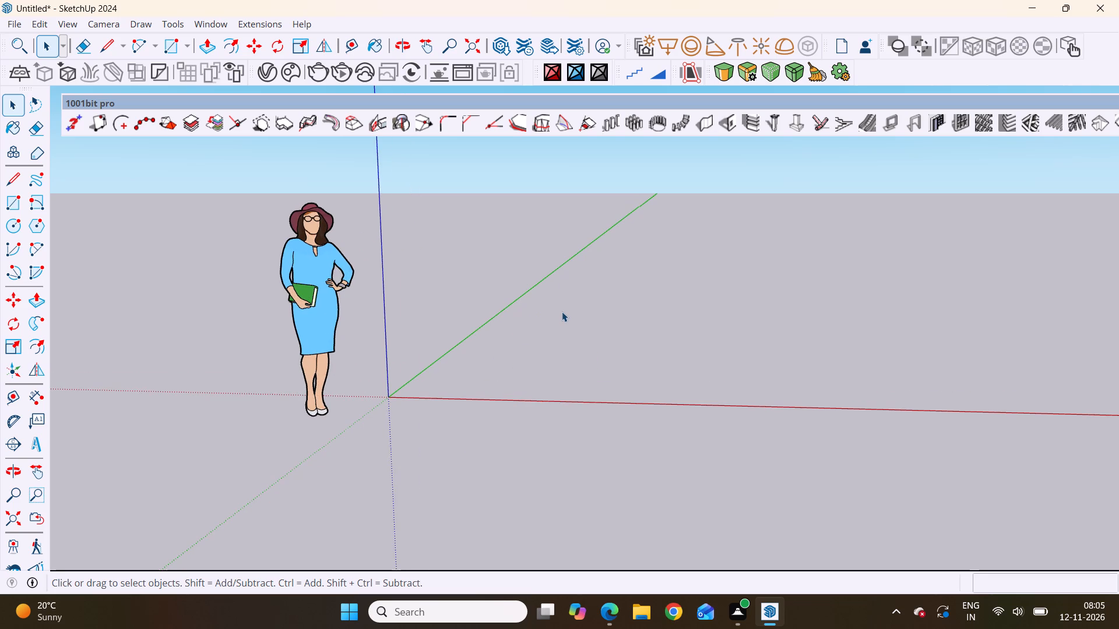
# Draw an upright rectangle about 5' 4" by 6' 3", beside the green axis and facing front.
pyautogui.scroll(-11, 494, 487)
pyautogui.scroll(-3, 551, 420)
pyautogui.moveTo(584, 418); pyautogui.dragTo(625, 461, button='middle')
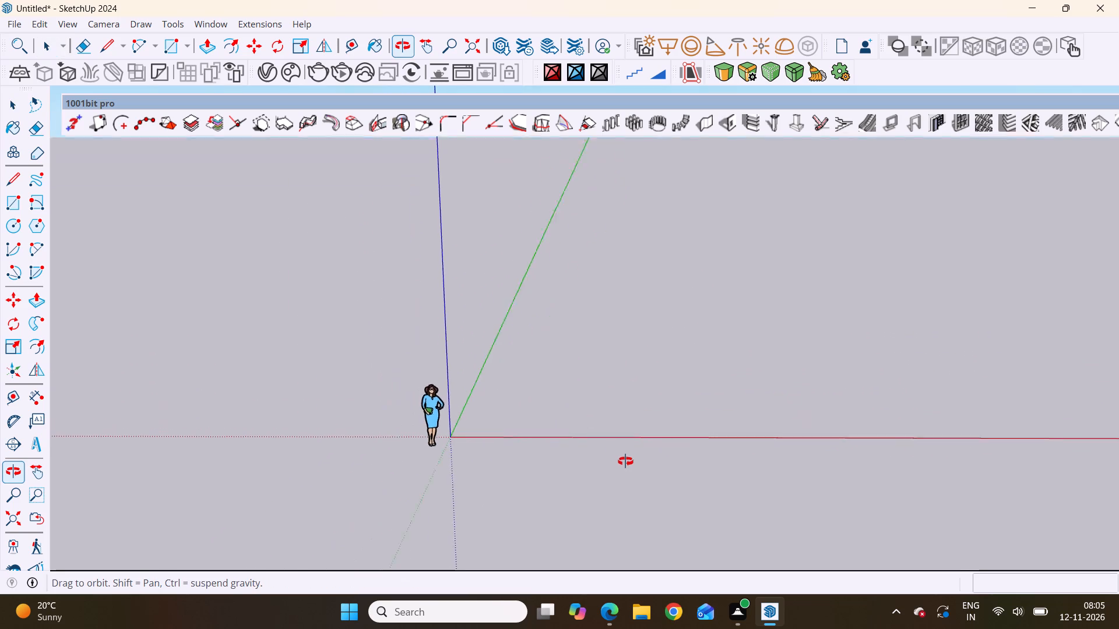
pyautogui.moveTo(625, 461); pyautogui.dragTo(583, 449, button='middle')
pyautogui.scroll(7, 534, 424)
pyautogui.moveTo(498, 395); pyautogui.dragTo(554, 365, button='middle')
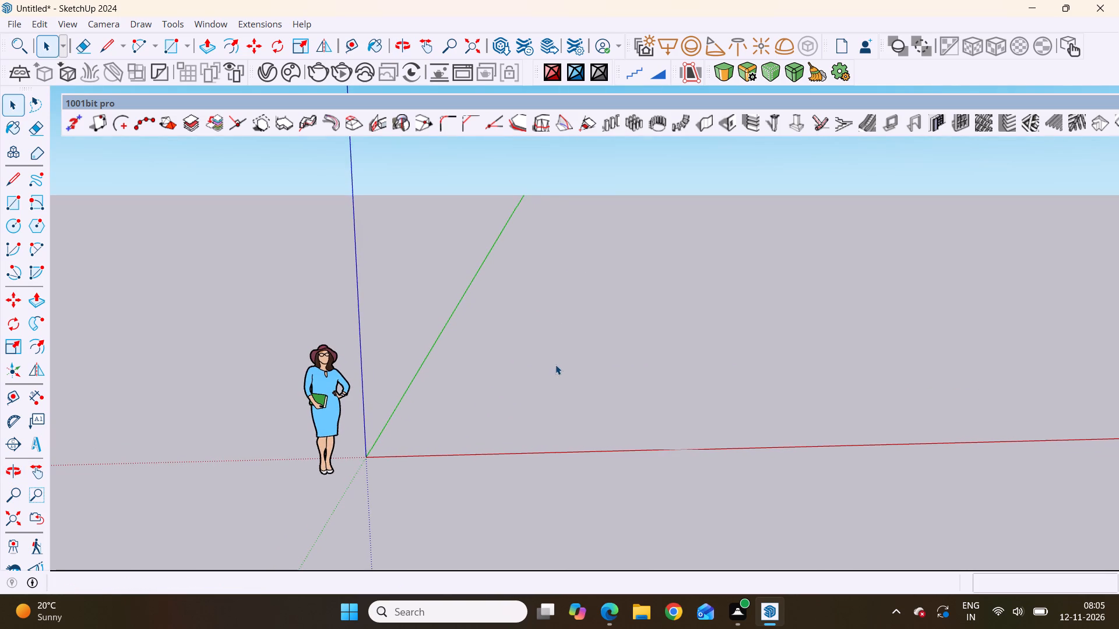
pyautogui.scroll(-4, 561, 363)
pyautogui.moveTo(468, 393); pyautogui.dragTo(455, 370, button='middle')
pyautogui.scroll(2, 467, 381)
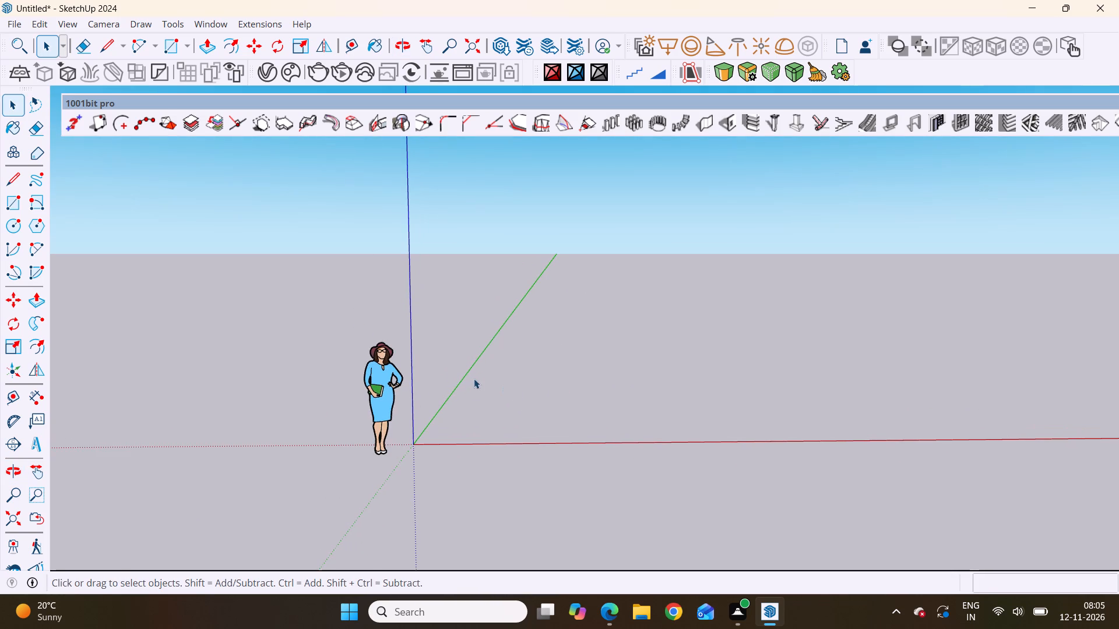
pyautogui.scroll(3, 478, 373)
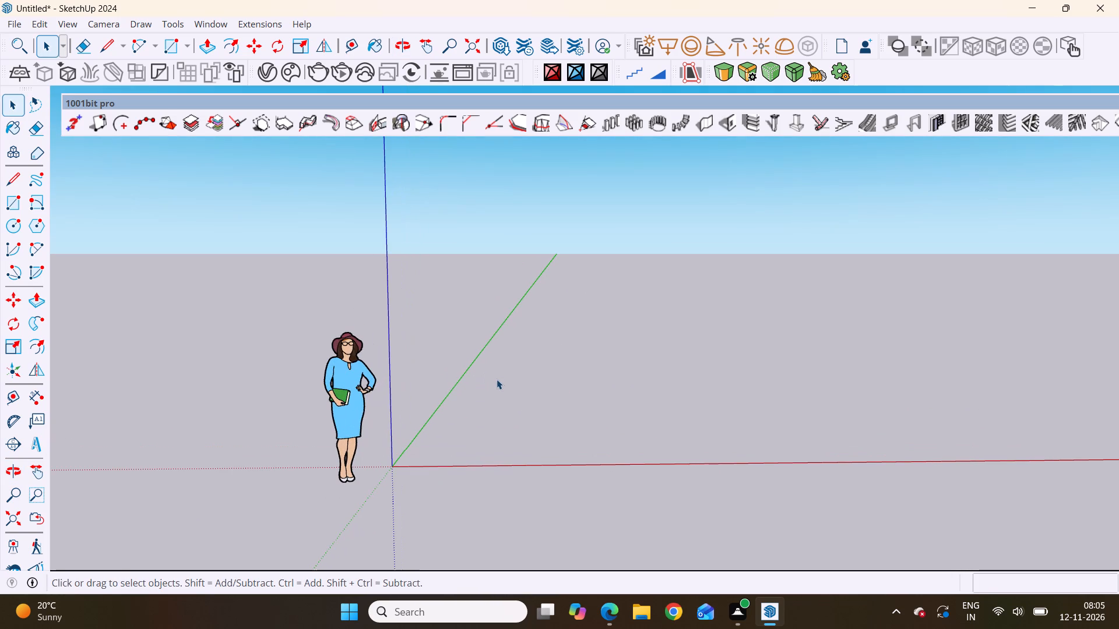
pyautogui.press('r')
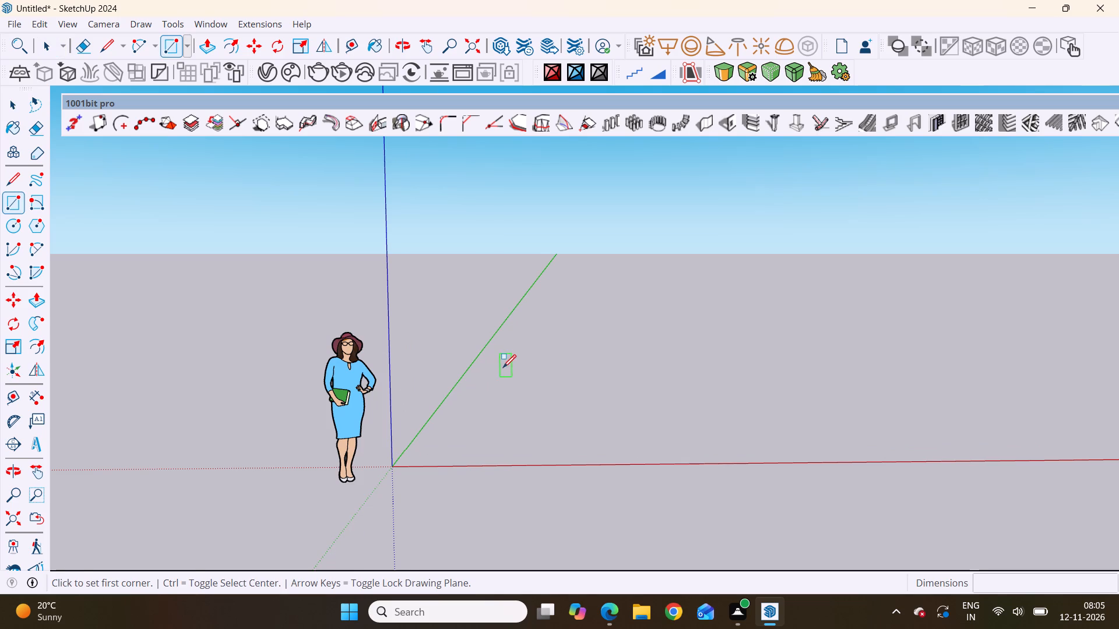
pyautogui.click(569, 288)
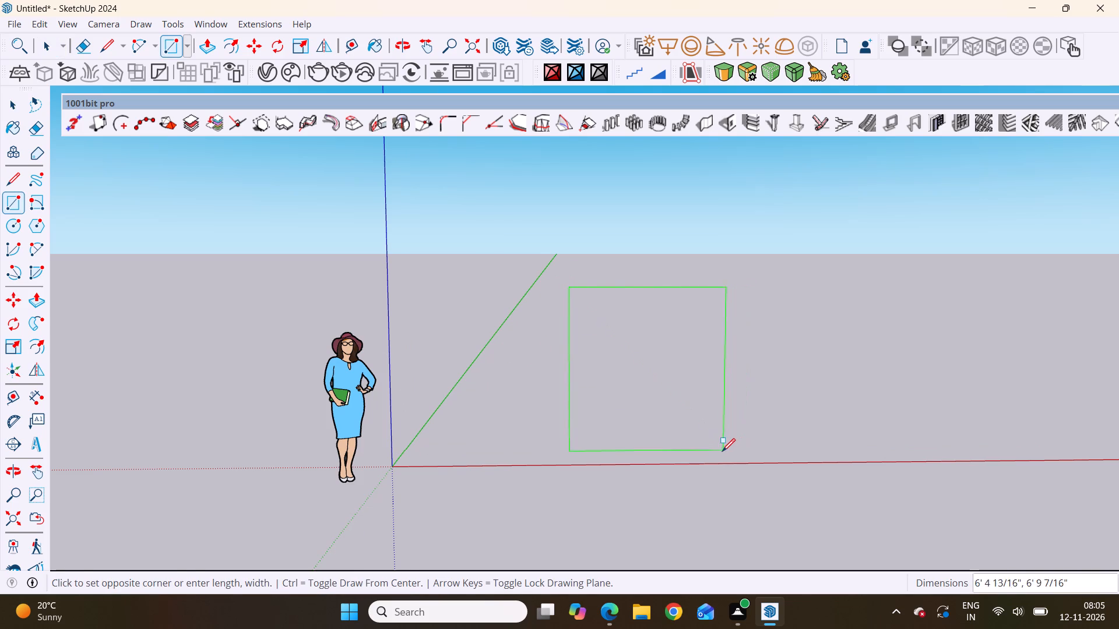
pyautogui.click(699, 438)
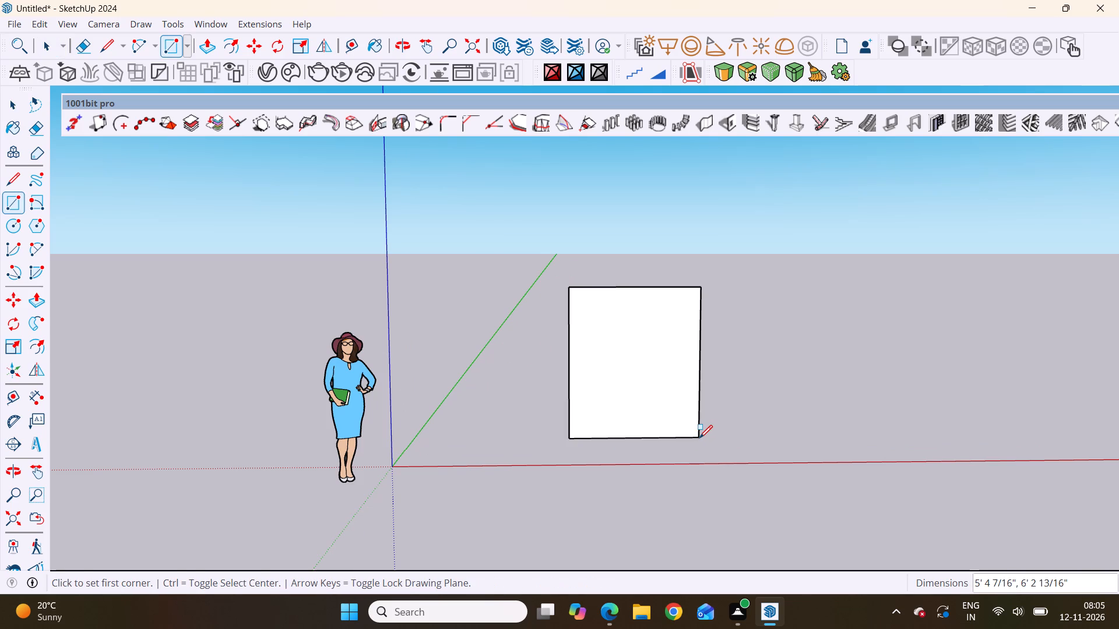
# Push/Pull the upright rectangle's face about 2 5/8" to make a thin panel.
pyautogui.scroll(8, 607, 404)
pyautogui.scroll(-8, 607, 404)
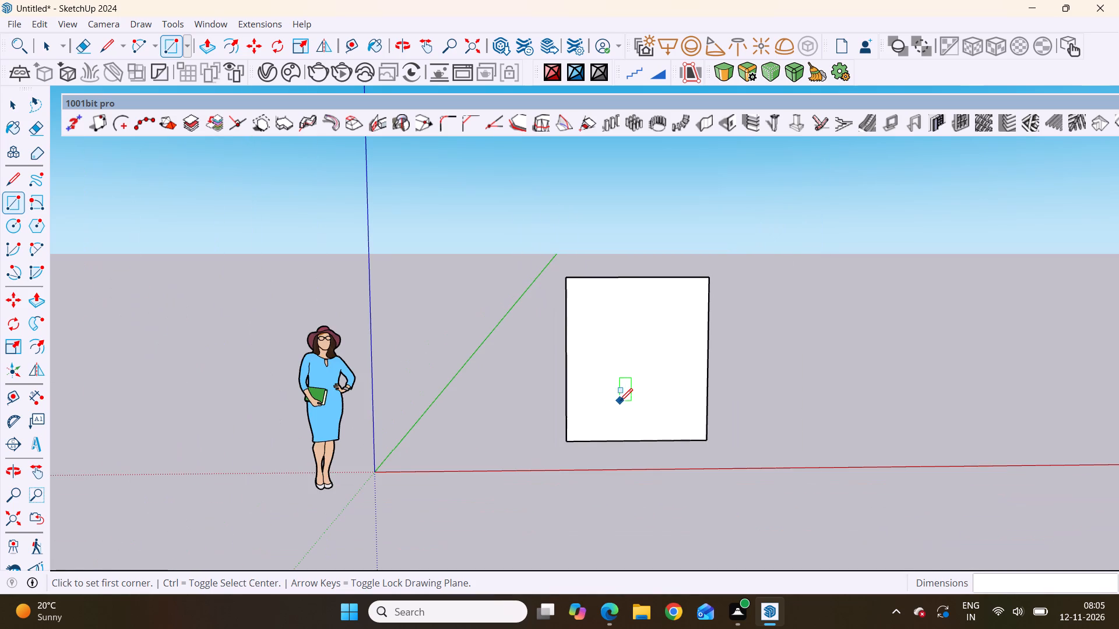
pyautogui.press('space')
pyautogui.click(617, 371)
pyautogui.press('p')
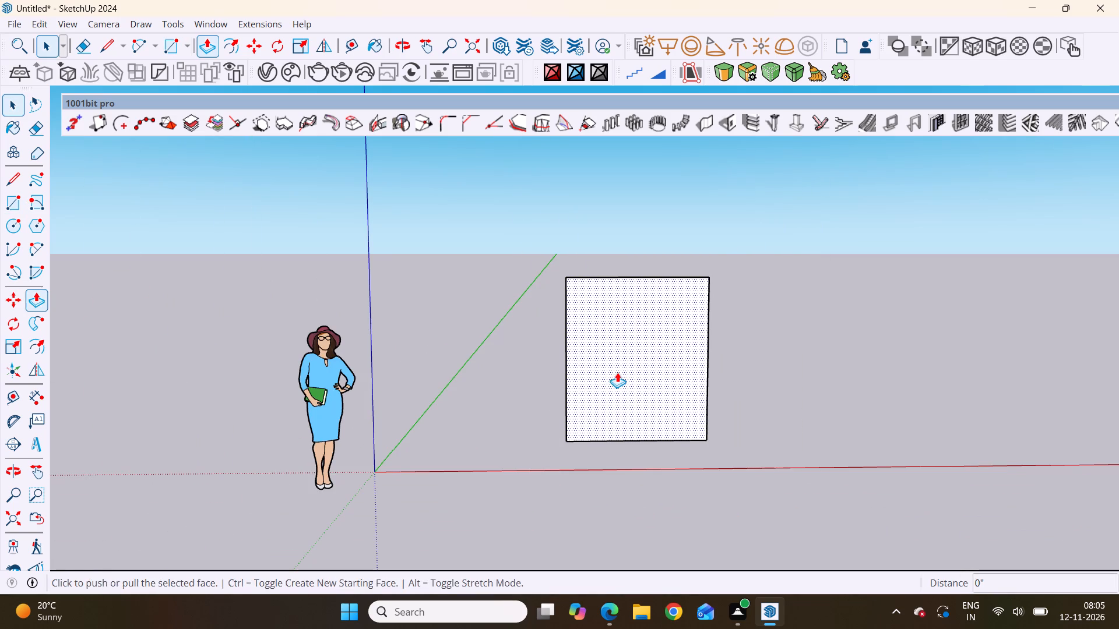
pyautogui.click(618, 372)
pyautogui.scroll(-4, 629, 375)
pyautogui.moveTo(629, 375); pyautogui.dragTo(521, 420, button='middle')
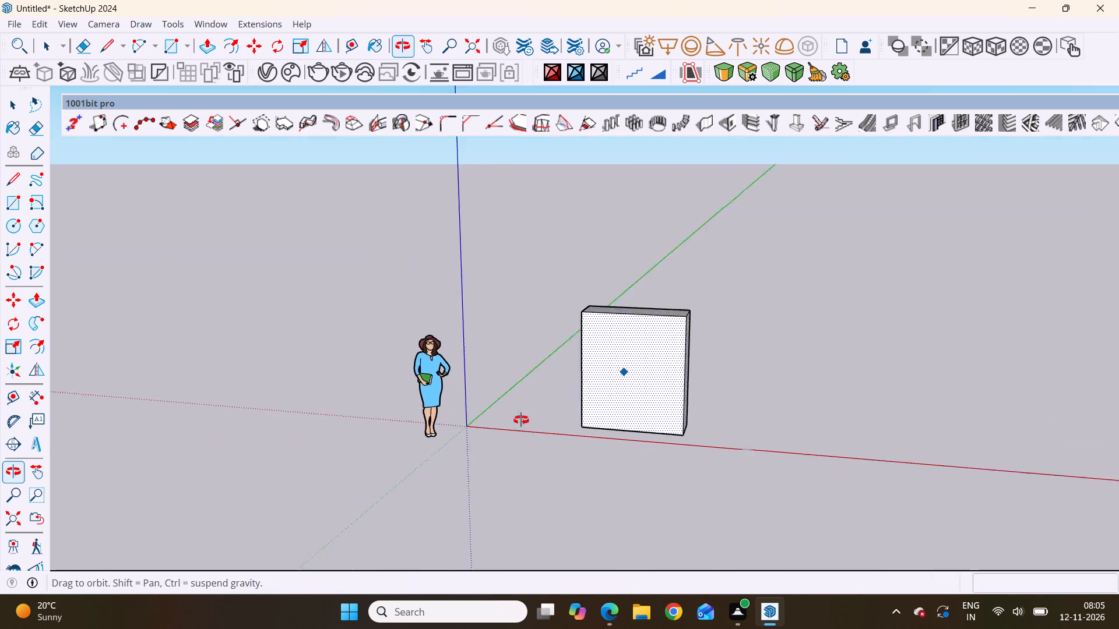
pyautogui.moveTo(521, 420); pyautogui.dragTo(350, 453, button='middle')
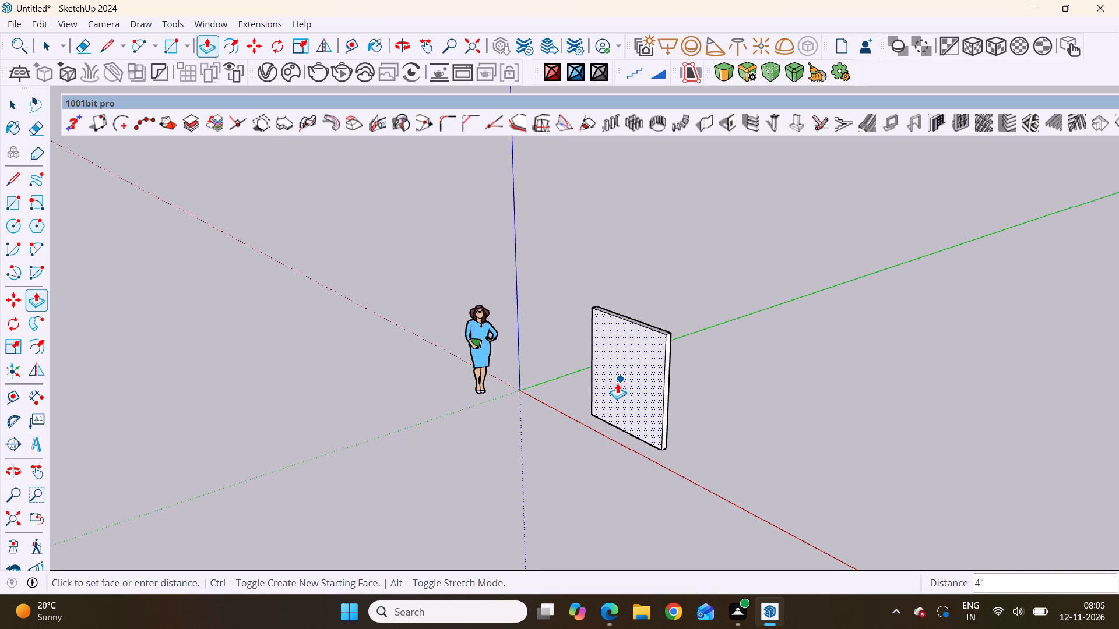
pyautogui.scroll(11, 617, 383)
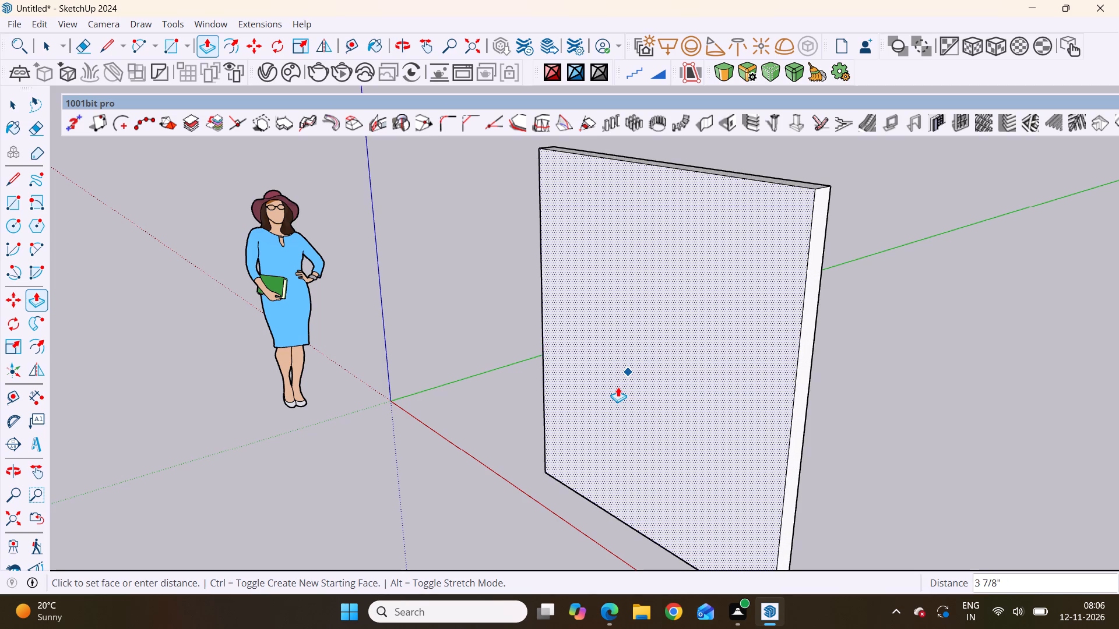
pyautogui.click(623, 387)
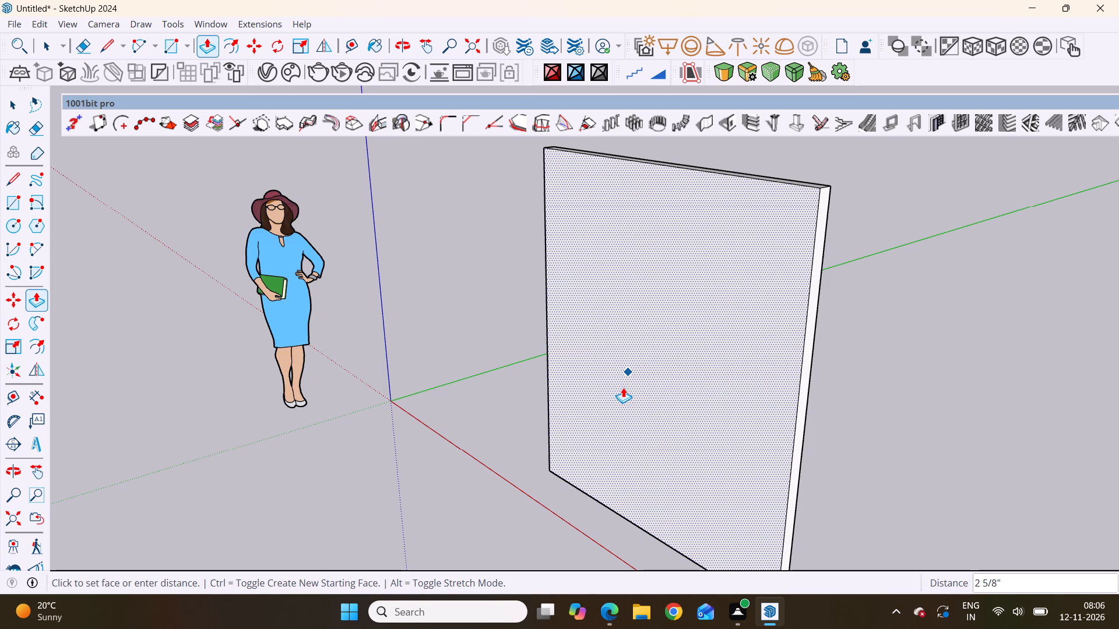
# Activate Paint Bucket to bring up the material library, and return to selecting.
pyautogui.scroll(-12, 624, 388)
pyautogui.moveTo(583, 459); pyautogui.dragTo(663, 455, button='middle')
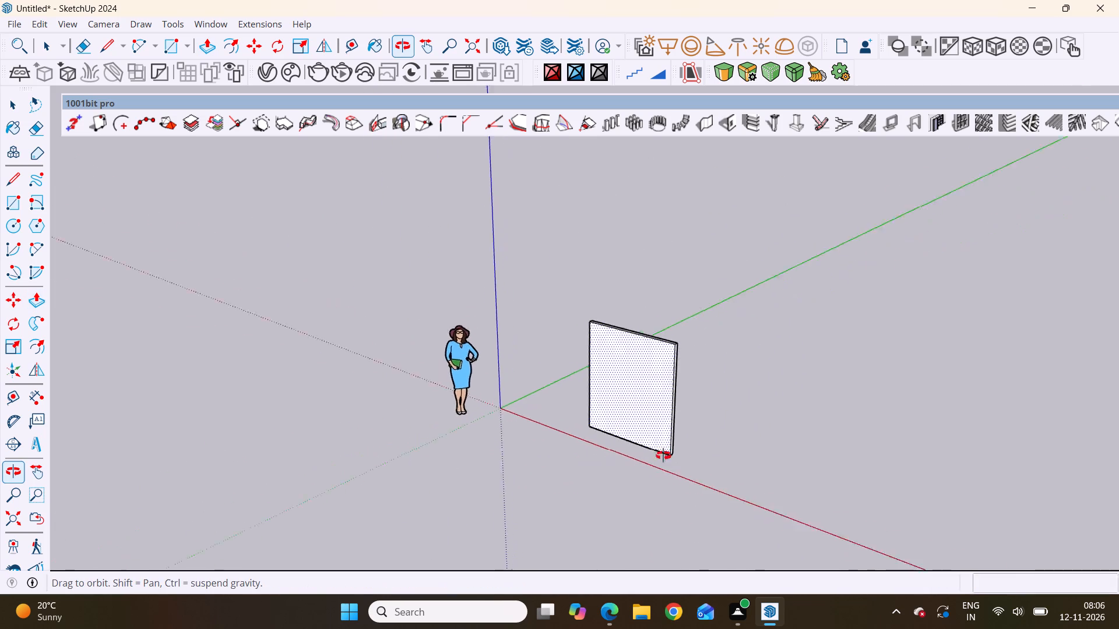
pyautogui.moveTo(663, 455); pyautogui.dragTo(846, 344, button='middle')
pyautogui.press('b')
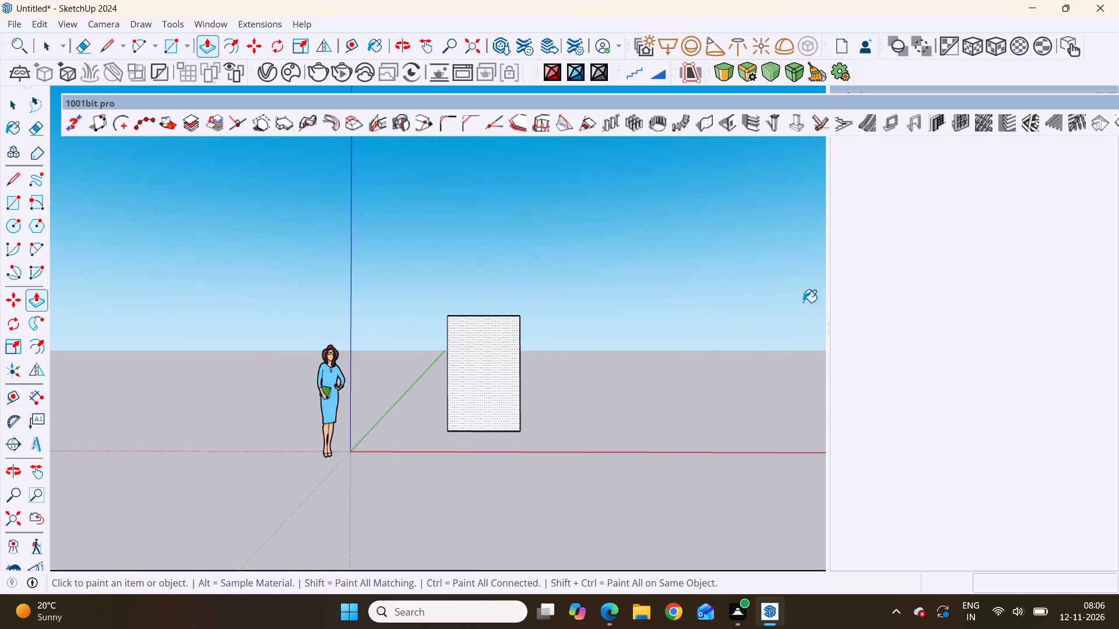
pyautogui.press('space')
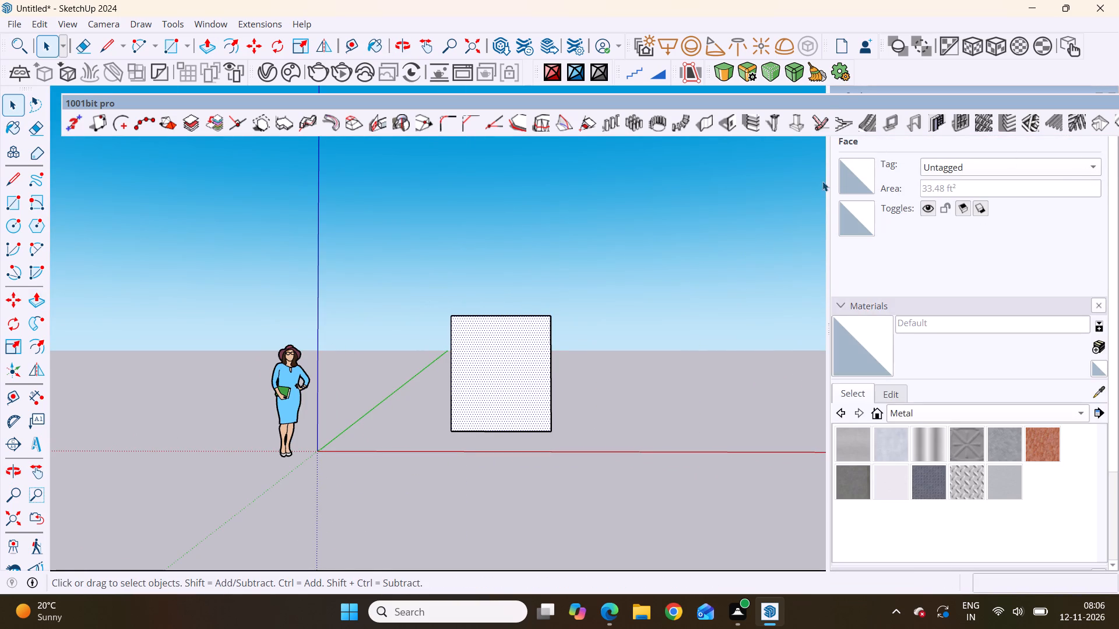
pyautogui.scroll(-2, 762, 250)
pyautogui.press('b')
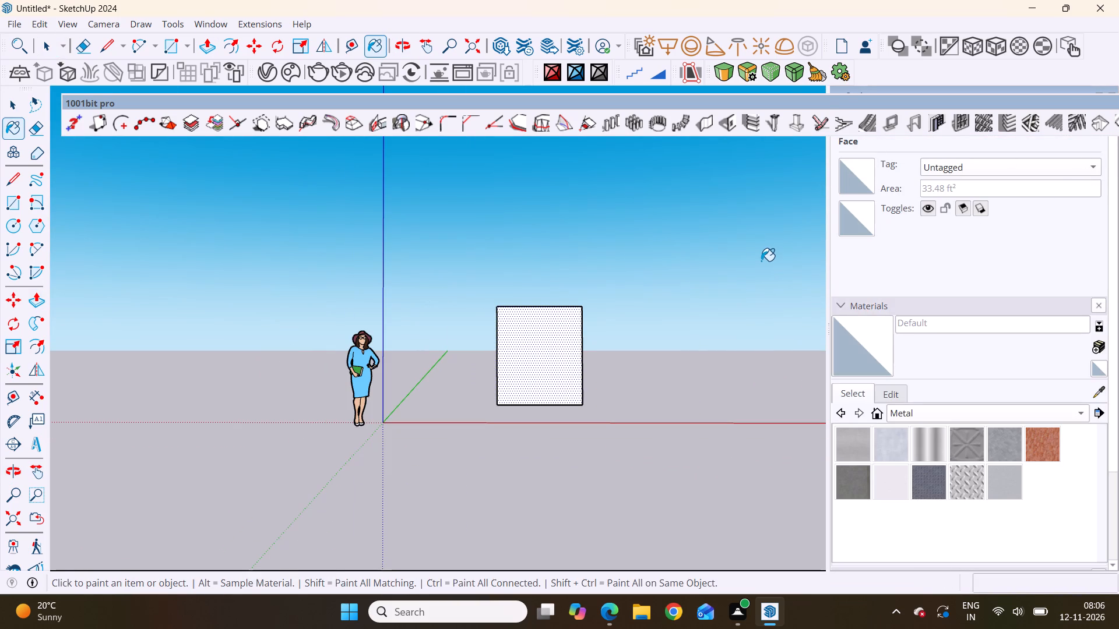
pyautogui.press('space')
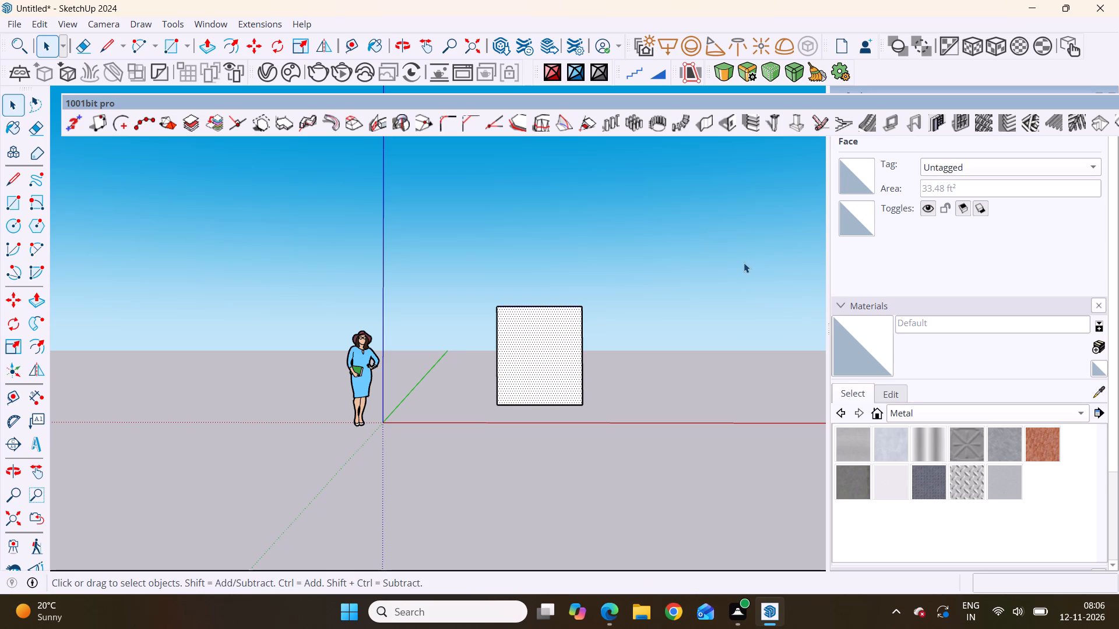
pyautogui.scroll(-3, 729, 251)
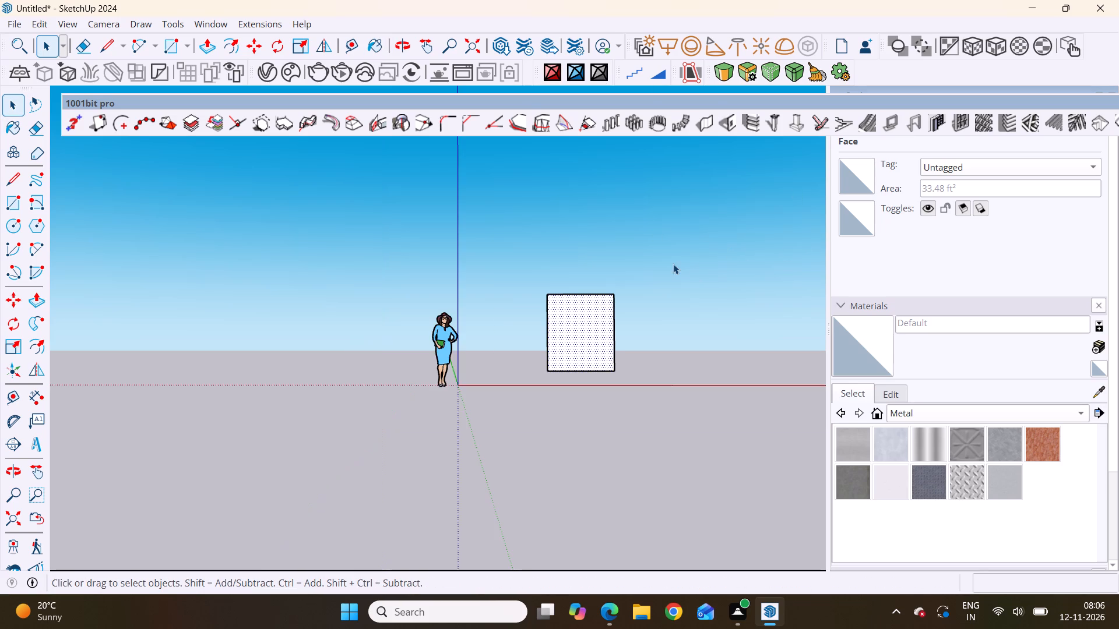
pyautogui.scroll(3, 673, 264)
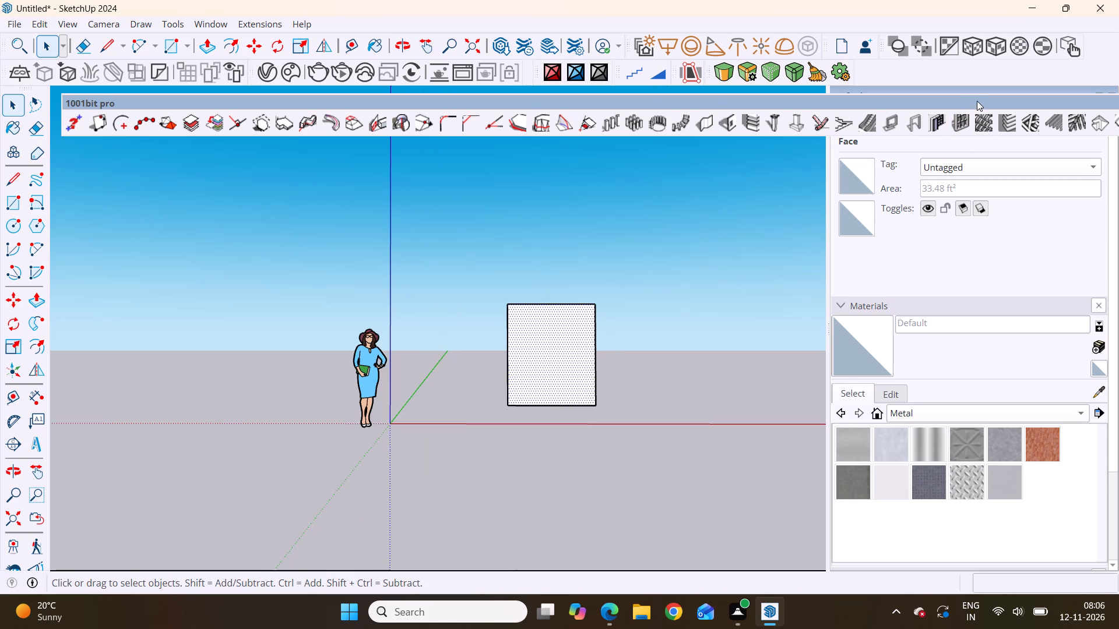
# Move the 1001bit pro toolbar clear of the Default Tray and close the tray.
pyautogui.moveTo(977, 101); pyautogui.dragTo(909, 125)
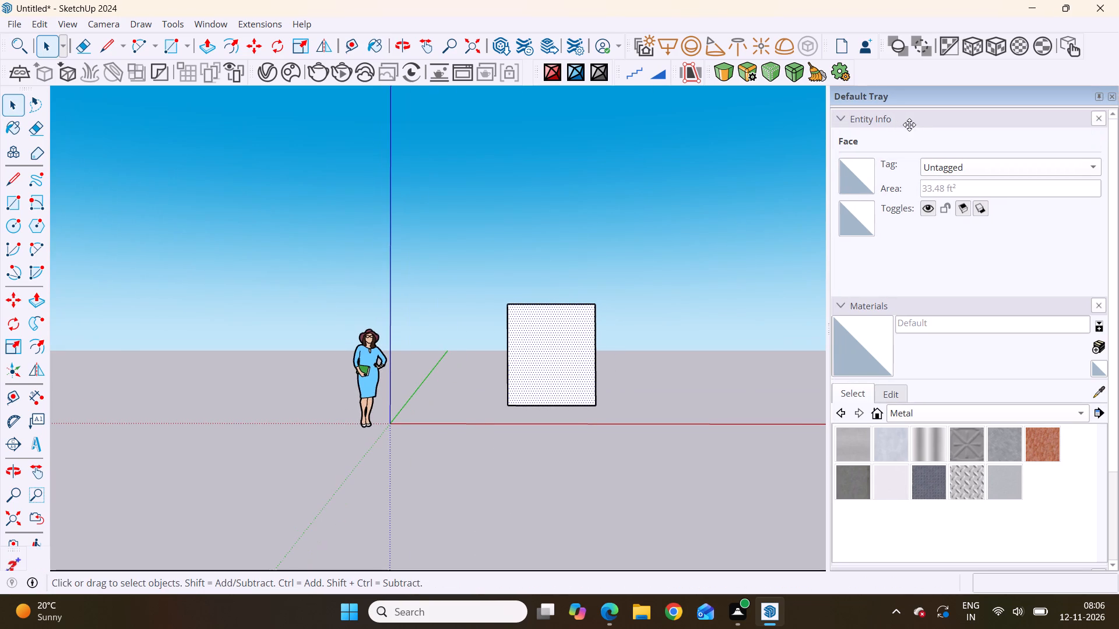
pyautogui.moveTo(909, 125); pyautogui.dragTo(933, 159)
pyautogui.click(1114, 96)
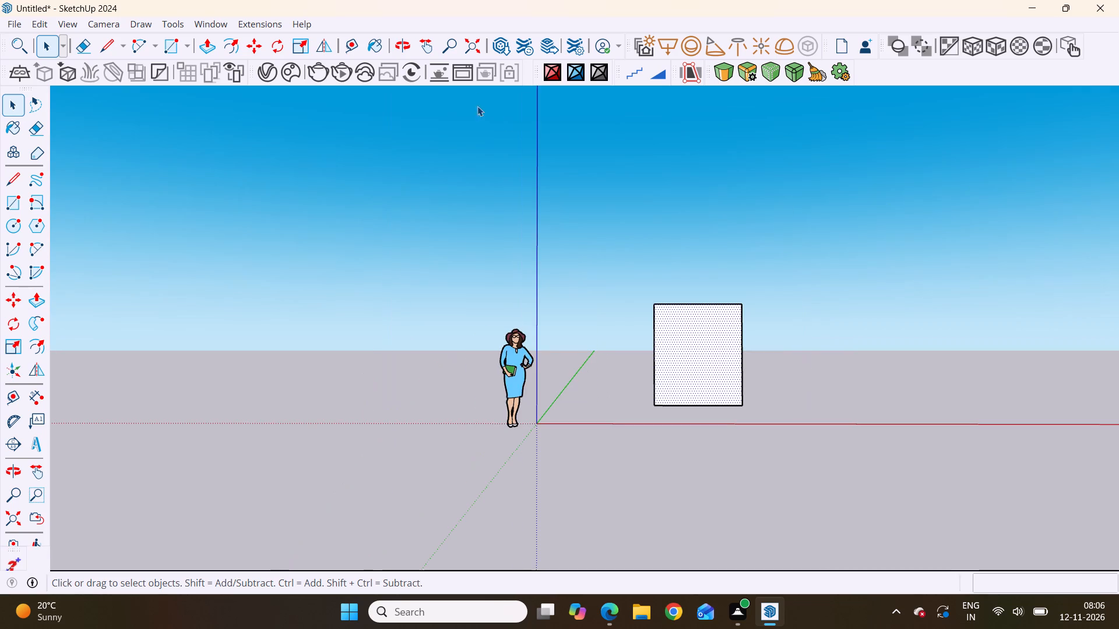
# Hide the 1001bit pro toolbar.
pyautogui.scroll(-3, 731, 152)
pyautogui.scroll(2, 640, 240)
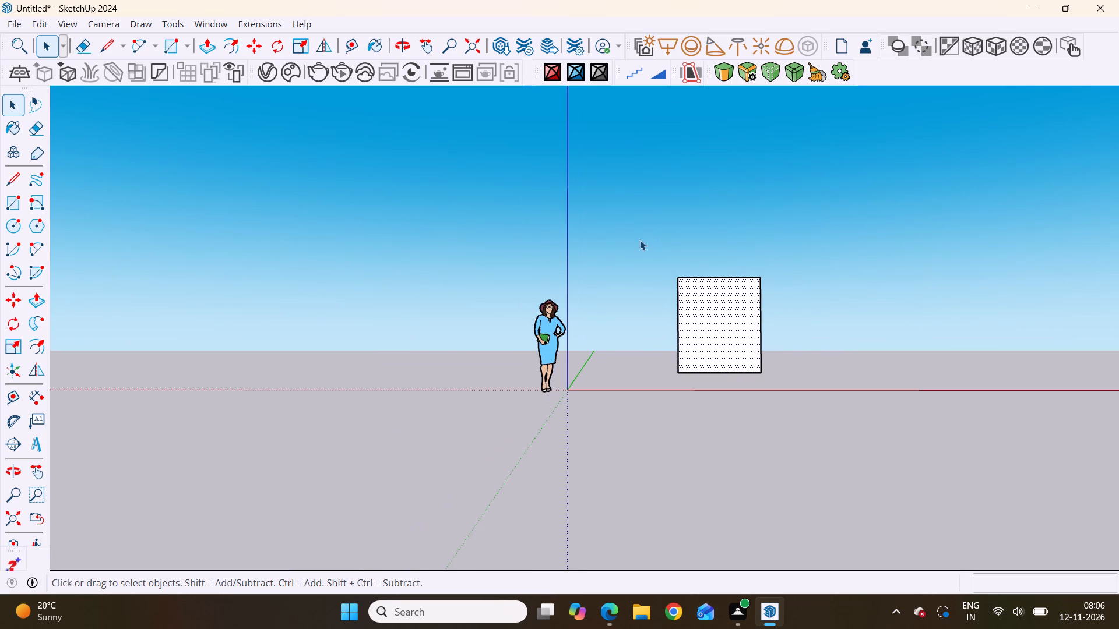
pyautogui.rightClick(934, 82)
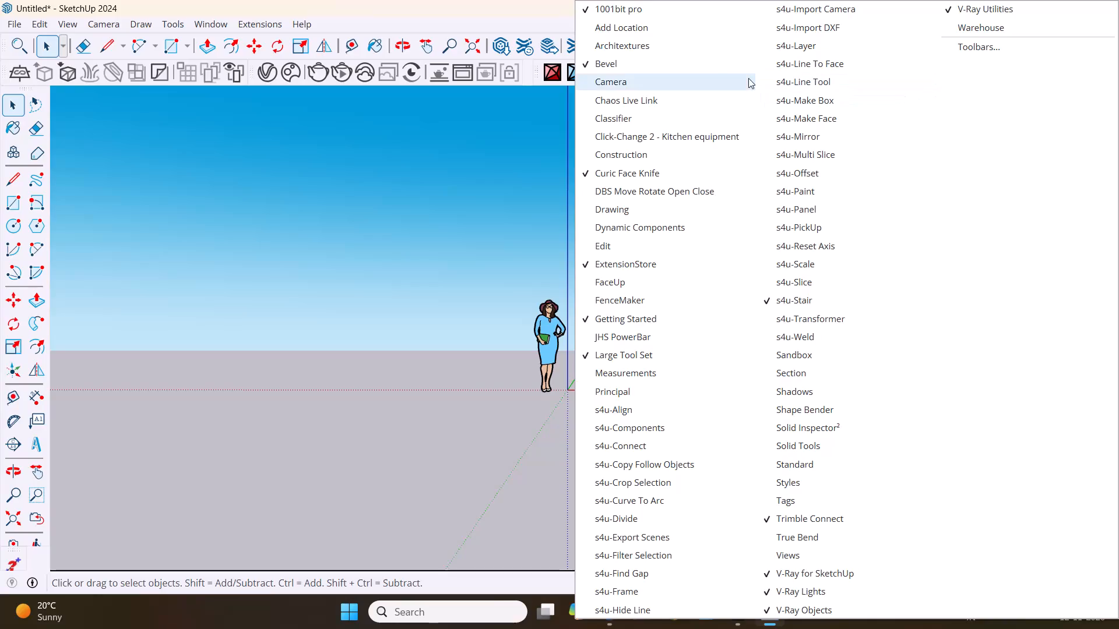
pyautogui.click(600, 6)
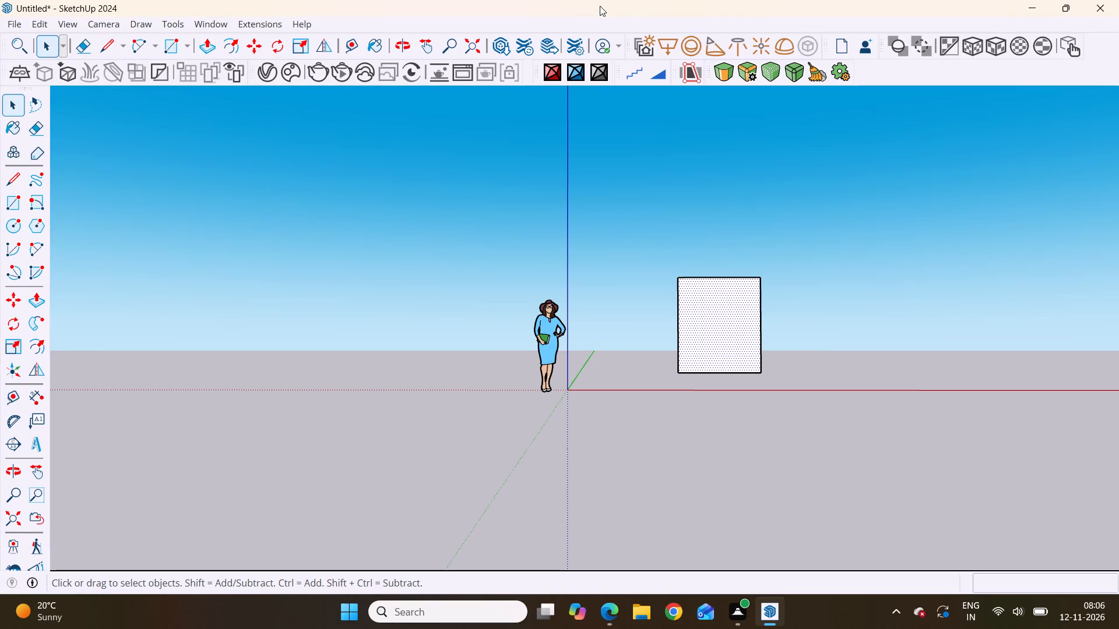
# Show the 1001bit pro toolbar again.
pyautogui.rightClick(899, 82)
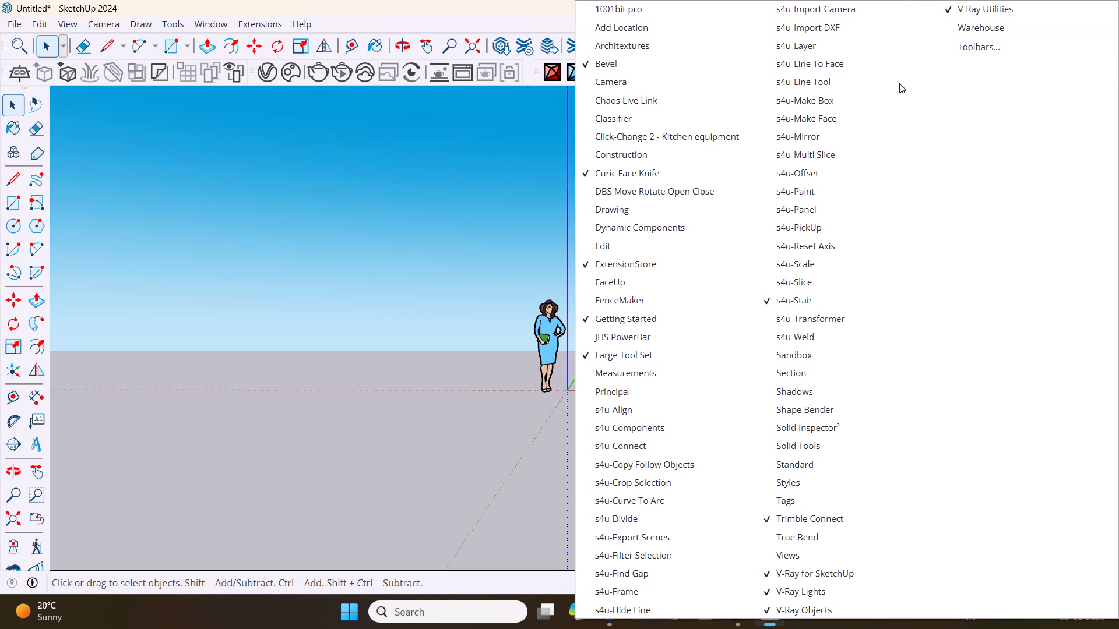
pyautogui.click(608, 9)
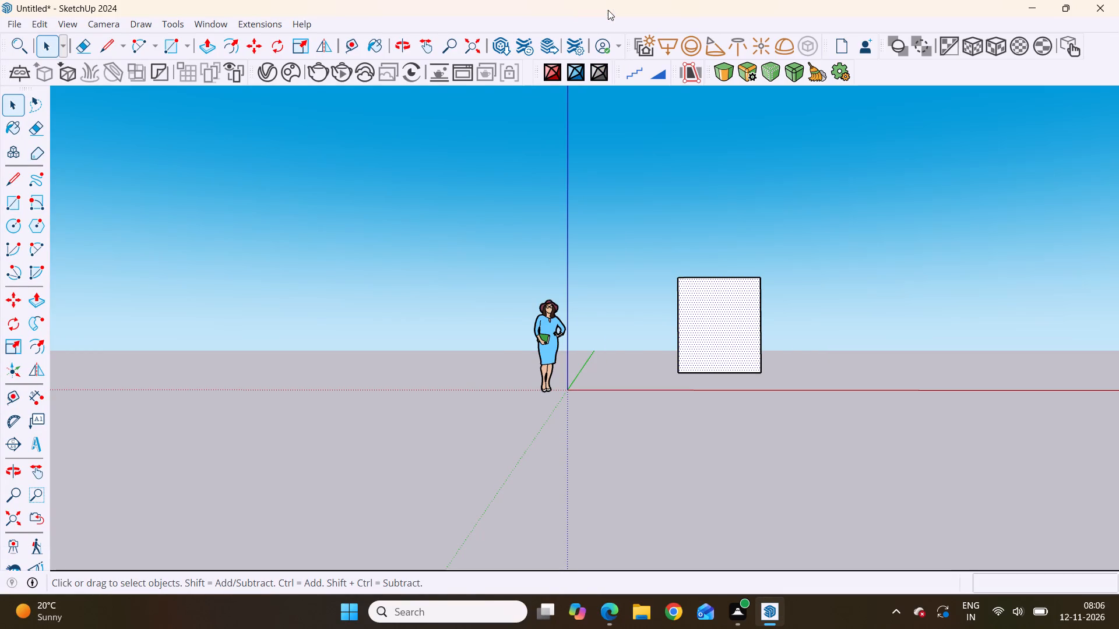
# Undock the 1001bit pro toolbar from the end of the Large Tool Set column so it floats over the drawing area.
pyautogui.scroll(-3, 46, 354)
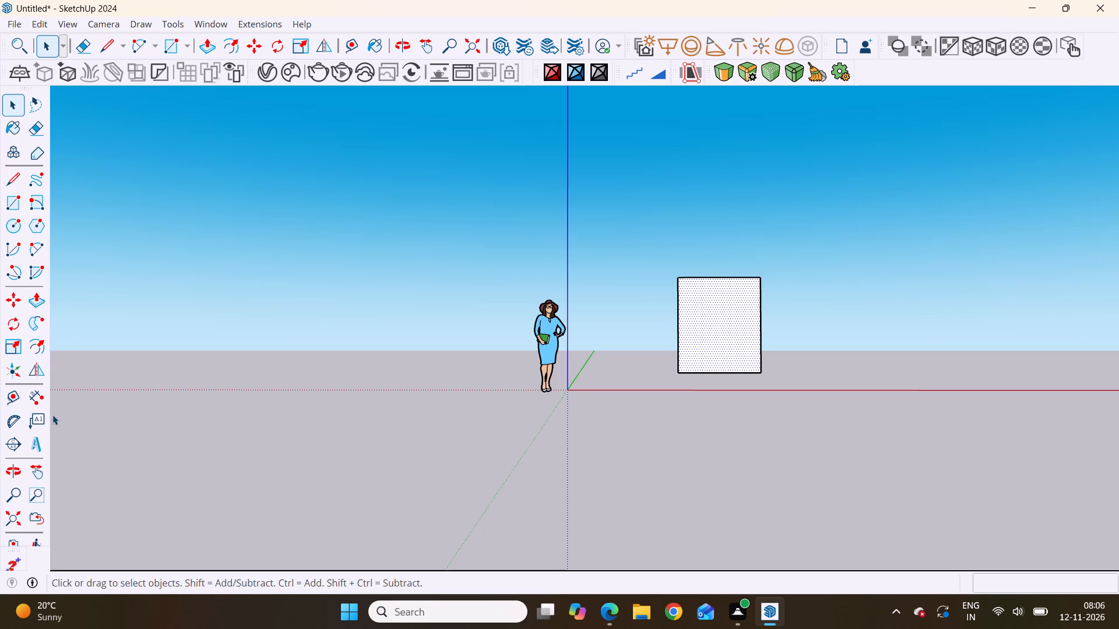
pyautogui.scroll(4, 50, 494)
pyautogui.moveTo(55, 463); pyautogui.dragTo(129, 441)
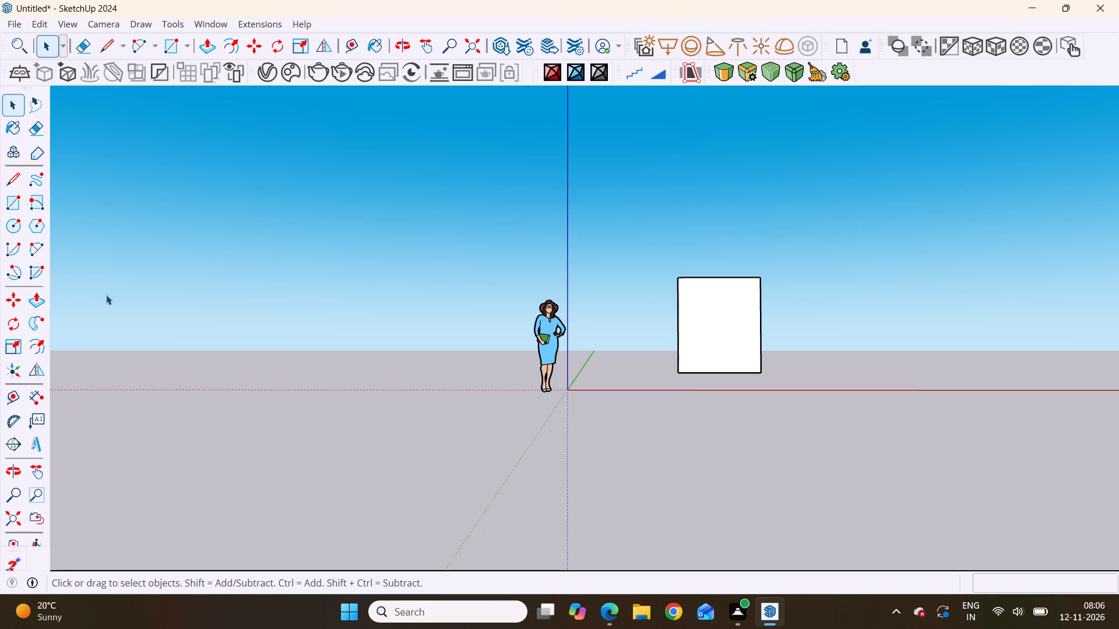
pyautogui.moveTo(36, 121); pyautogui.dragTo(87, 150)
pyautogui.moveTo(911, 195); pyautogui.dragTo(907, 230)
pyautogui.moveTo(494, 96); pyautogui.dragTo(434, 179)
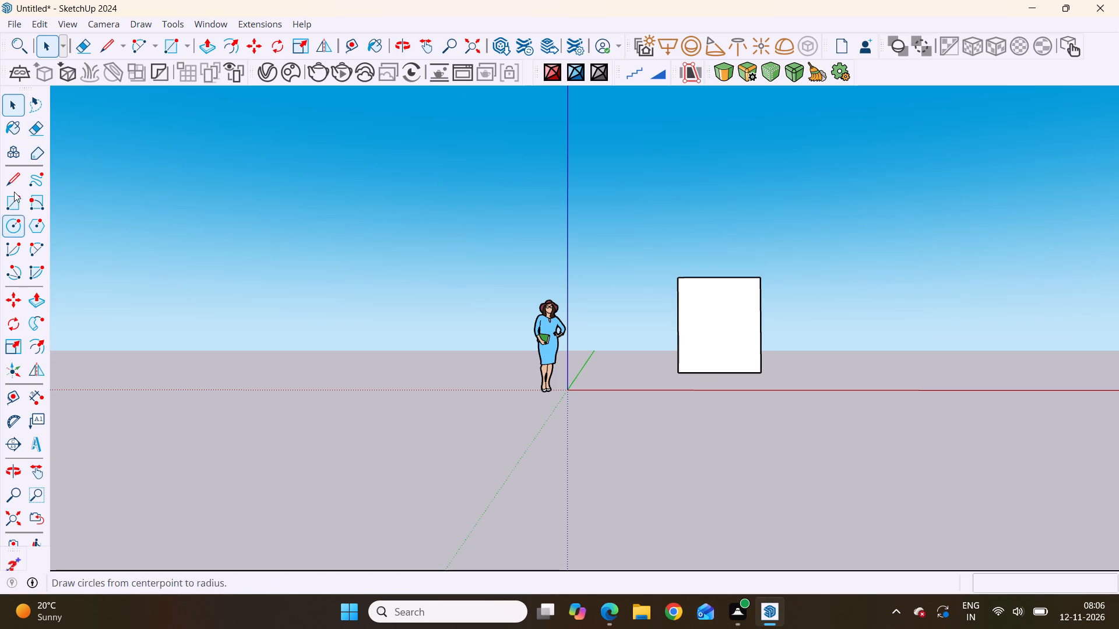
pyautogui.moveTo(15, 147); pyautogui.dragTo(86, 231)
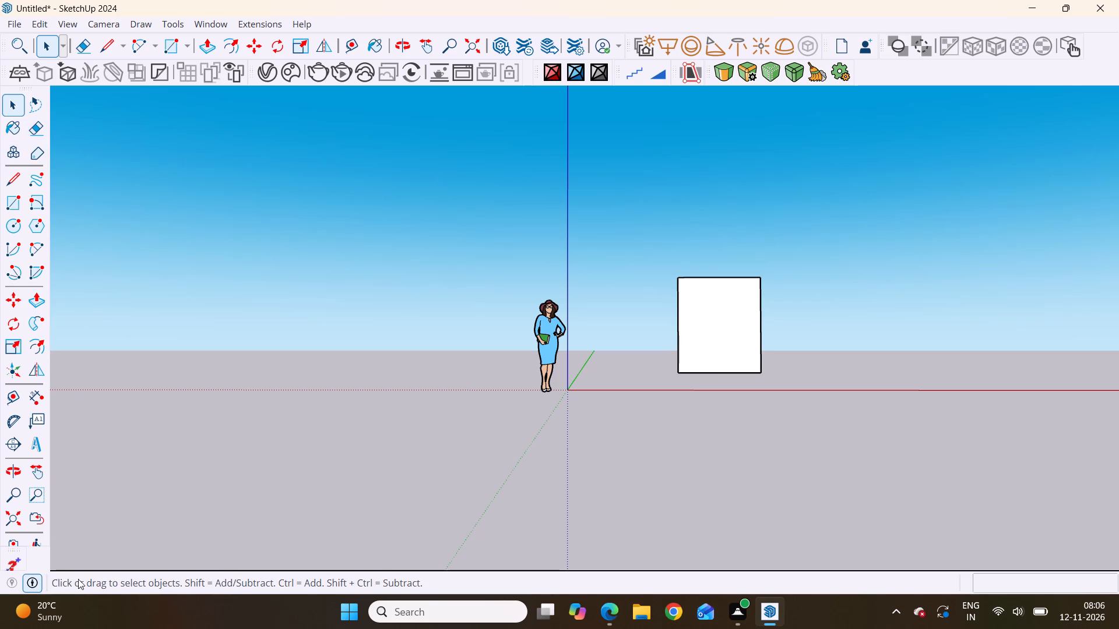
pyautogui.moveTo(18, 556); pyautogui.dragTo(35, 554)
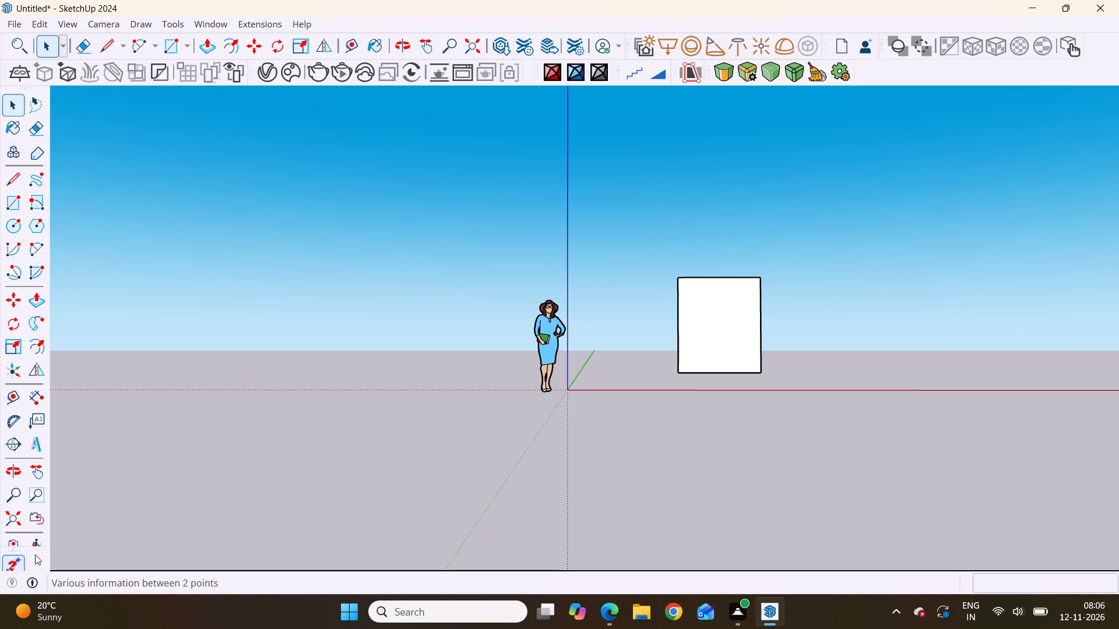
pyautogui.moveTo(35, 554); pyautogui.dragTo(50, 551)
pyautogui.moveTo(43, 537); pyautogui.dragTo(68, 535)
pyautogui.moveTo(9, 560); pyautogui.dragTo(118, 523)
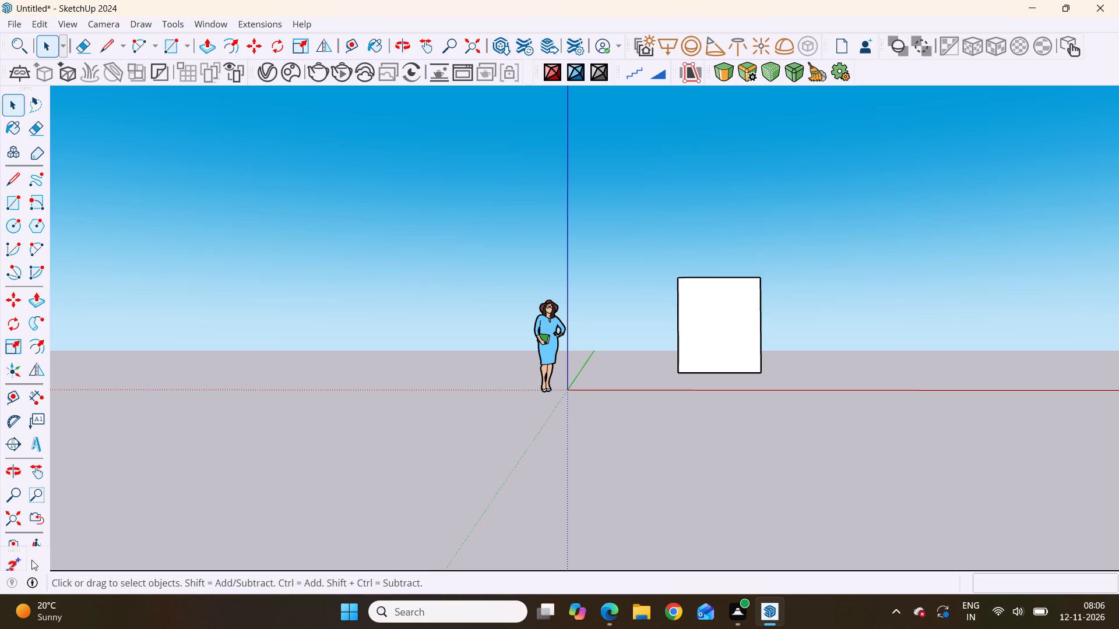
pyautogui.moveTo(32, 560); pyautogui.dragTo(144, 508)
pyautogui.scroll(10, 0, 597)
pyautogui.moveTo(15, 552); pyautogui.dragTo(156, 479)
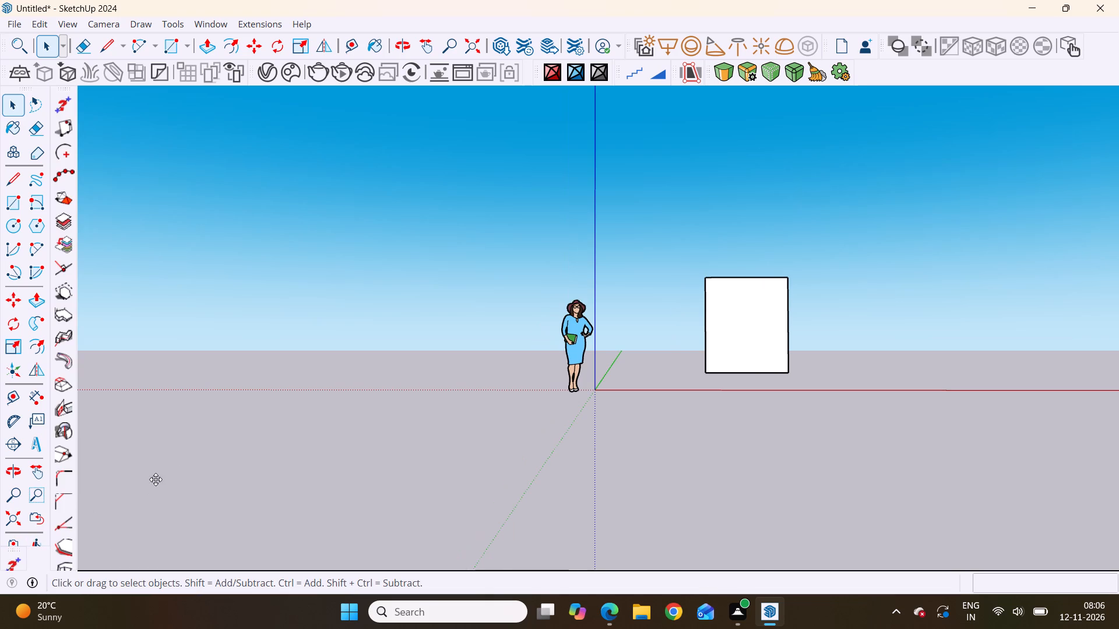
pyautogui.moveTo(156, 479); pyautogui.dragTo(180, 467)
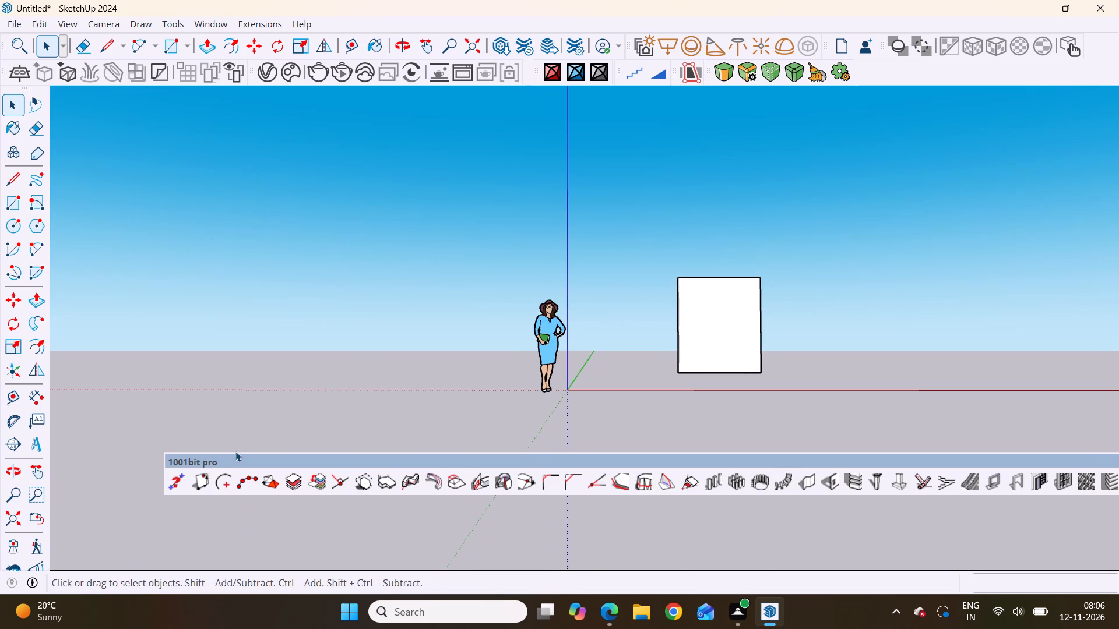
# Dock the floating 1001bit pro toolbar as its own horizontal row beneath the V-Ray toolbar row.
pyautogui.moveTo(242, 463); pyautogui.dragTo(142, 269)
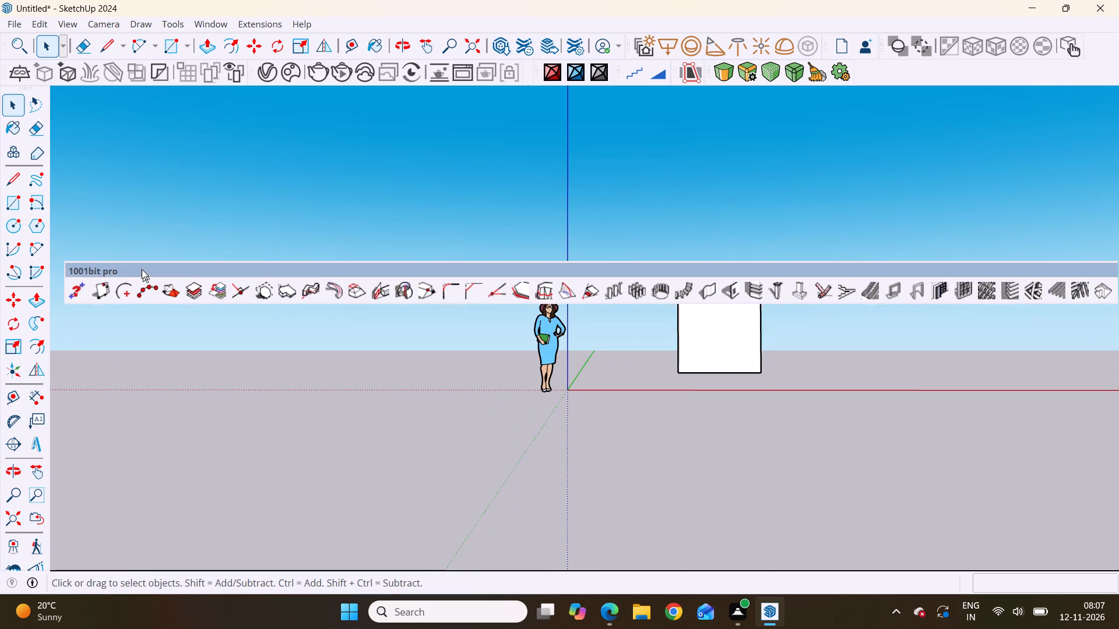
pyautogui.moveTo(142, 269); pyautogui.dragTo(161, 218)
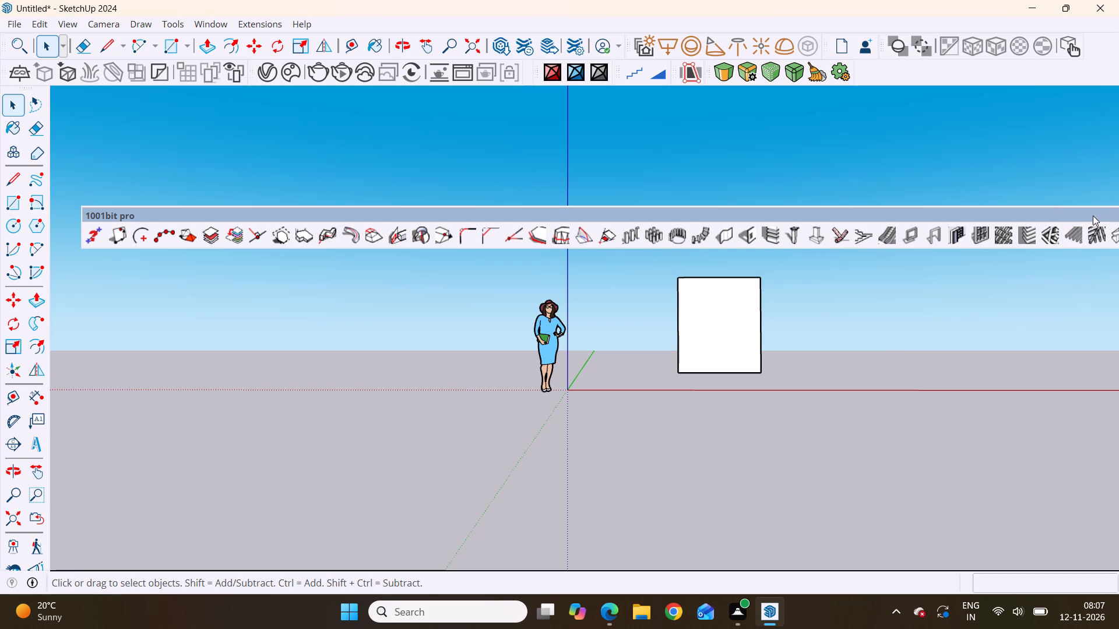
pyautogui.moveTo(1093, 214); pyautogui.dragTo(1099, 259)
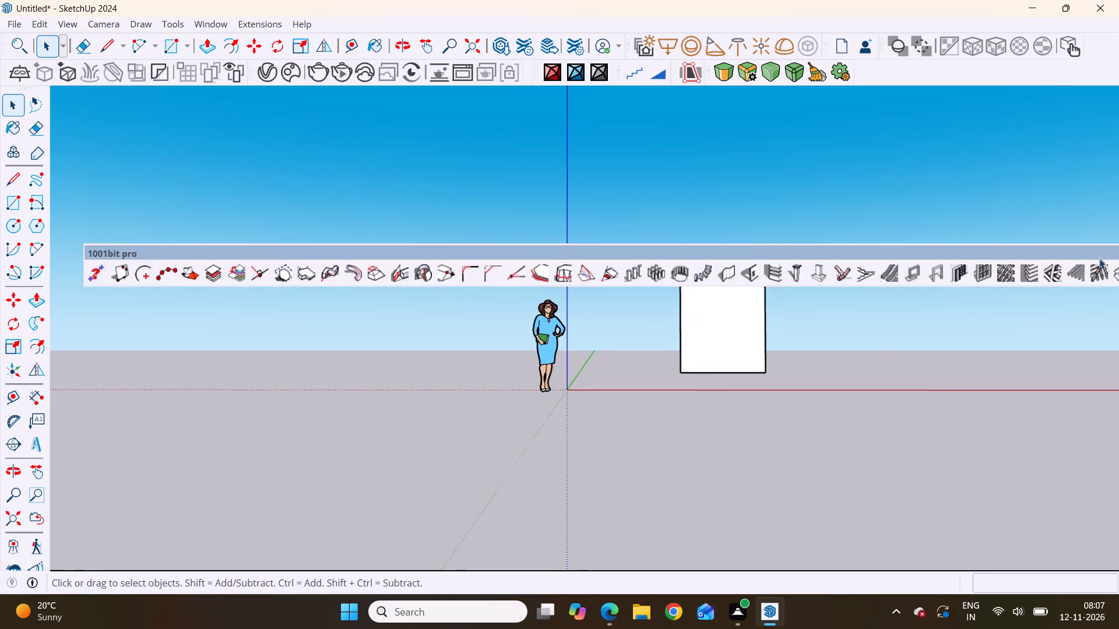
pyautogui.moveTo(1099, 259); pyautogui.dragTo(1061, 136)
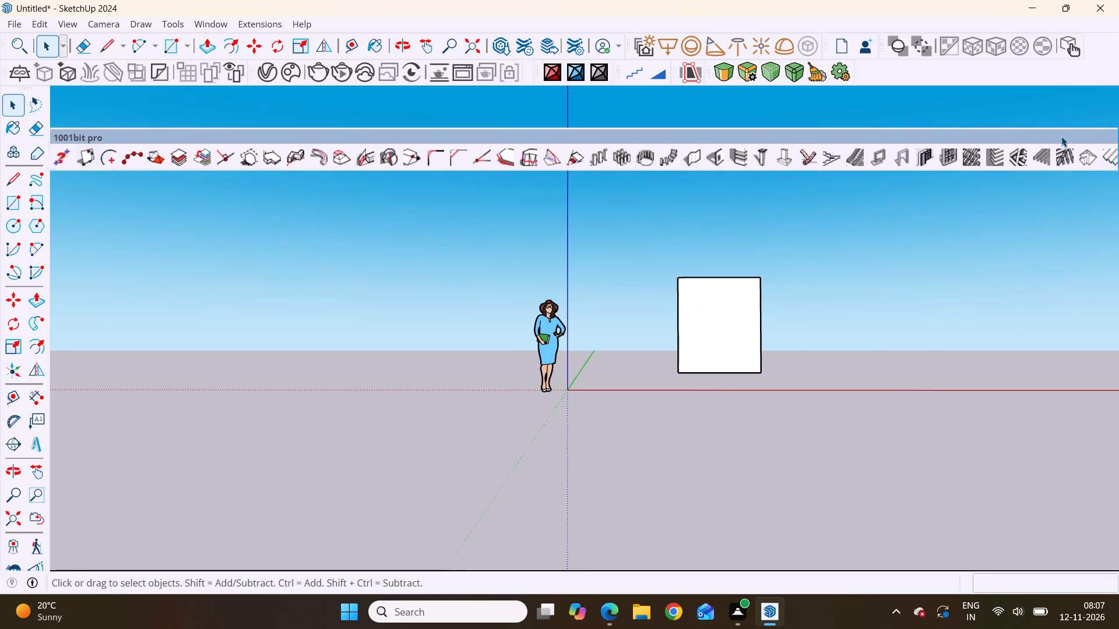
pyautogui.moveTo(1061, 136); pyautogui.dragTo(1076, 128)
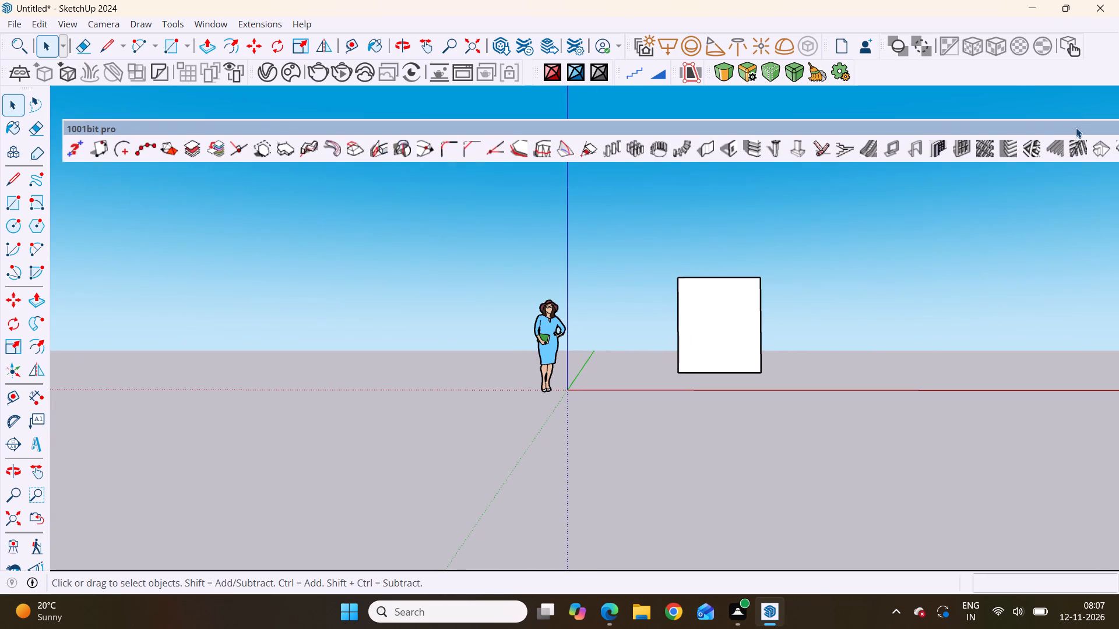
pyautogui.moveTo(1076, 128); pyautogui.dragTo(1067, 122)
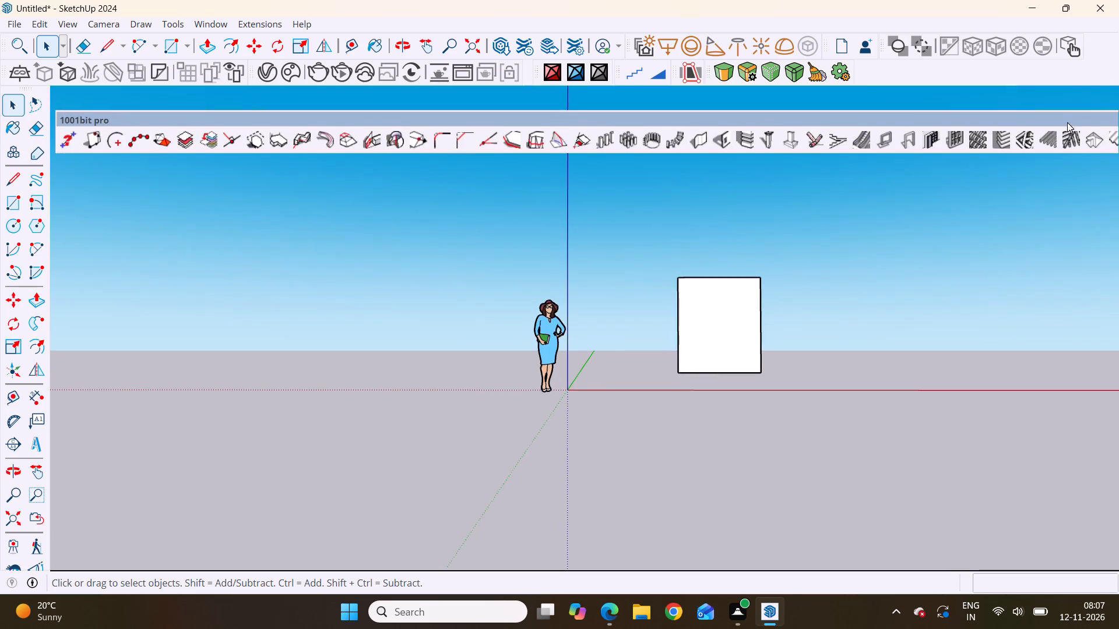
pyautogui.moveTo(1067, 122); pyautogui.dragTo(1090, 90)
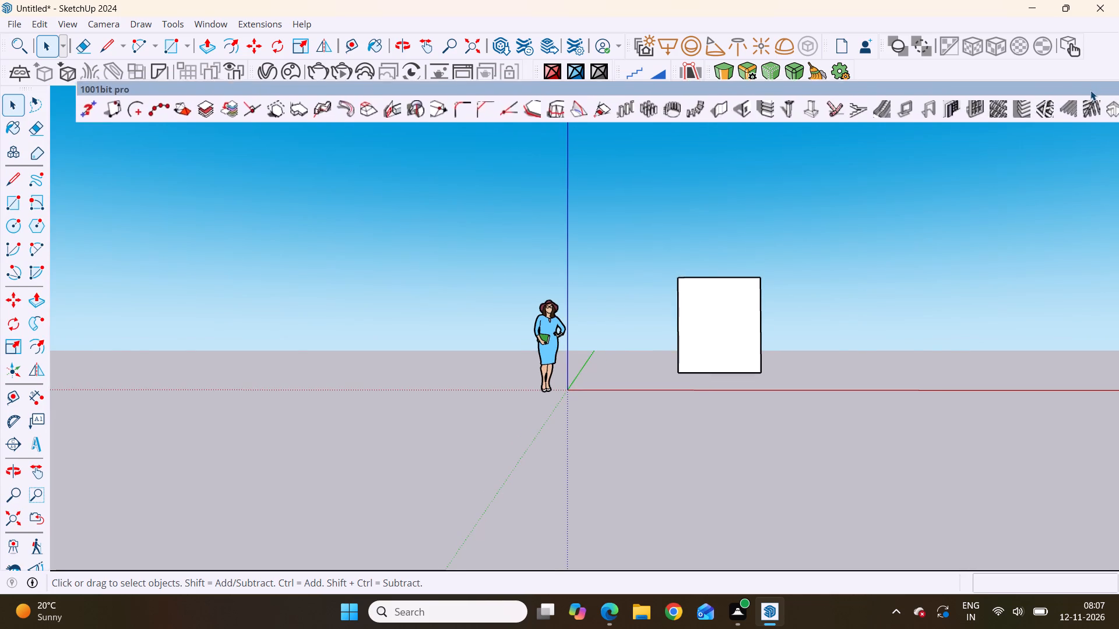
pyautogui.moveTo(1090, 90); pyautogui.dragTo(1059, 80)
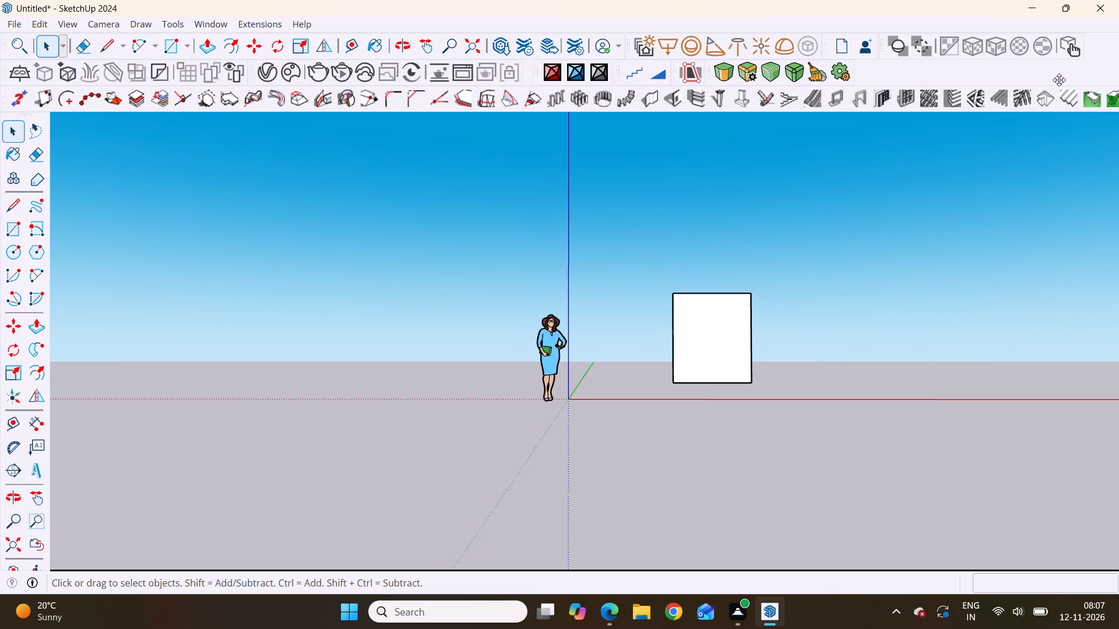
pyautogui.moveTo(1059, 80); pyautogui.dragTo(1017, 90)
pyautogui.moveTo(1017, 90); pyautogui.dragTo(1015, 91)
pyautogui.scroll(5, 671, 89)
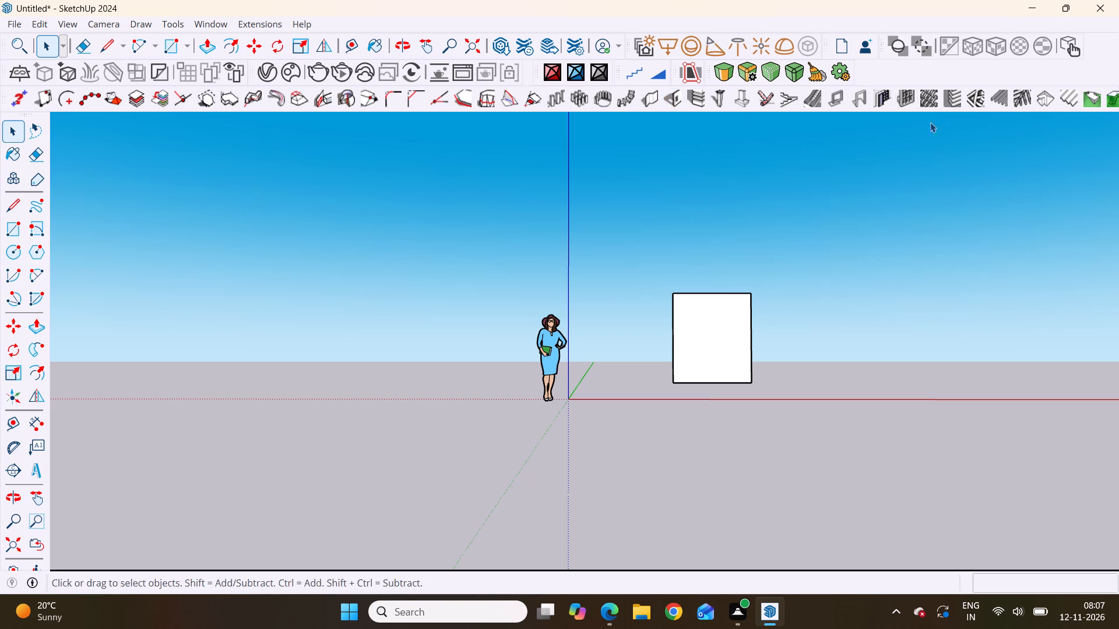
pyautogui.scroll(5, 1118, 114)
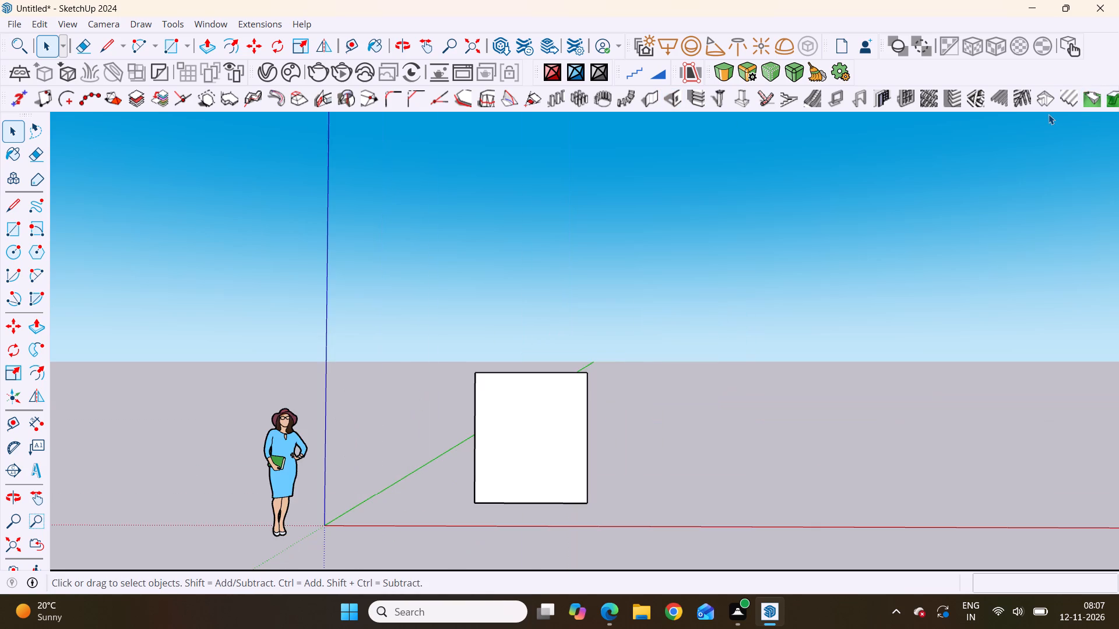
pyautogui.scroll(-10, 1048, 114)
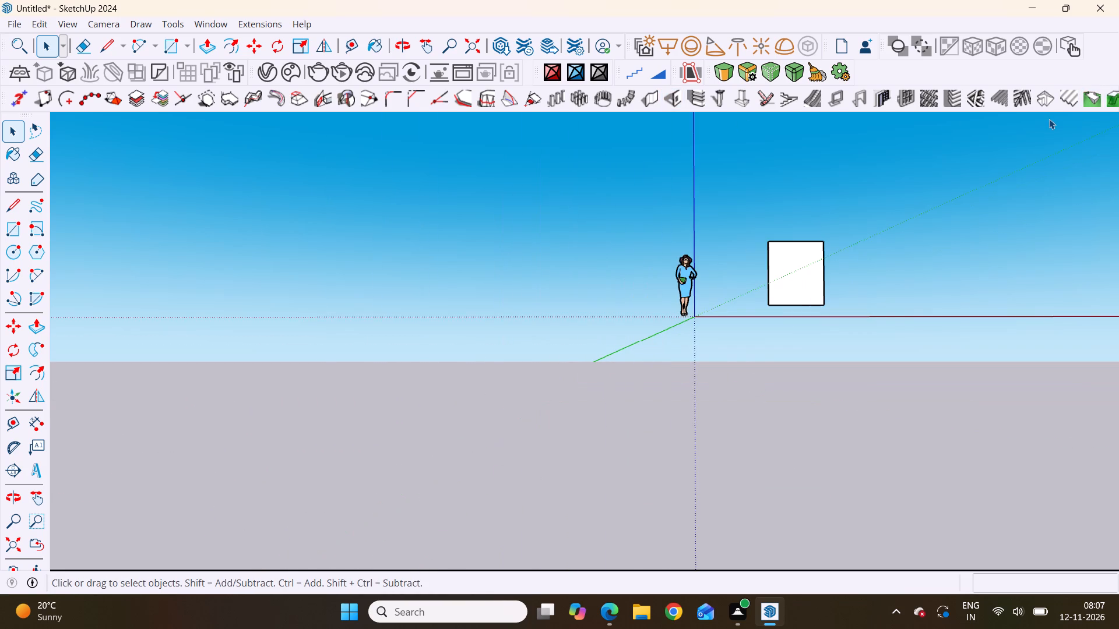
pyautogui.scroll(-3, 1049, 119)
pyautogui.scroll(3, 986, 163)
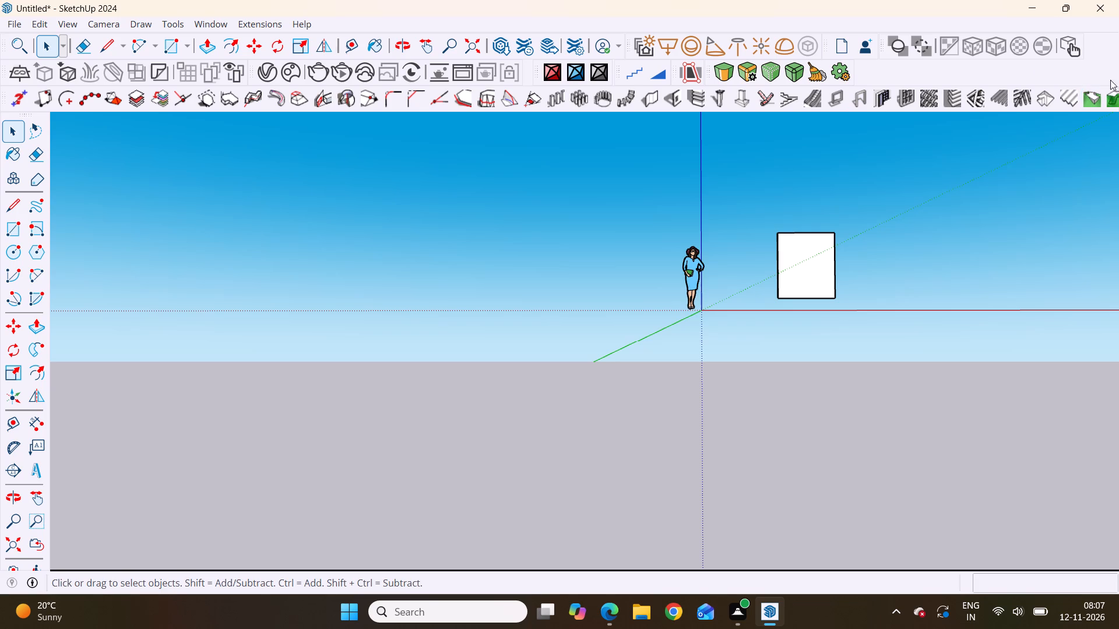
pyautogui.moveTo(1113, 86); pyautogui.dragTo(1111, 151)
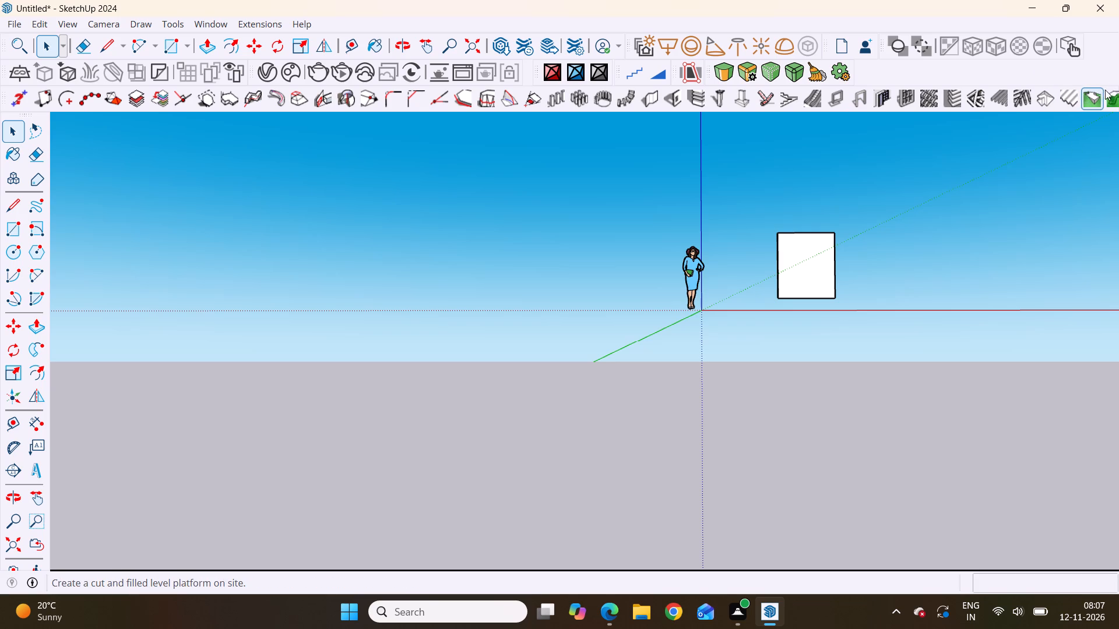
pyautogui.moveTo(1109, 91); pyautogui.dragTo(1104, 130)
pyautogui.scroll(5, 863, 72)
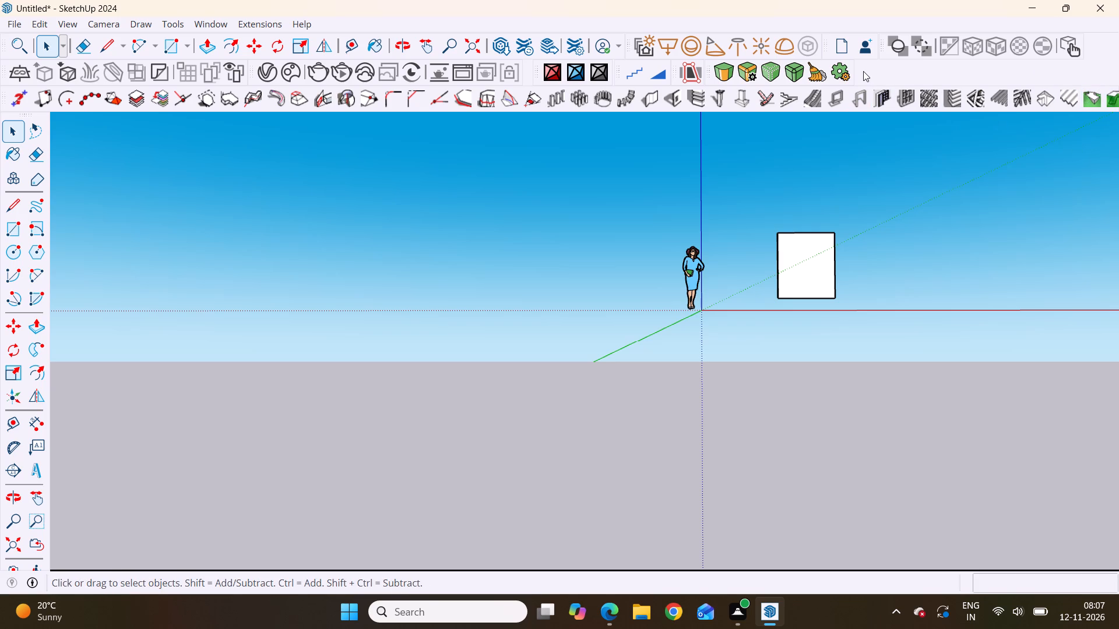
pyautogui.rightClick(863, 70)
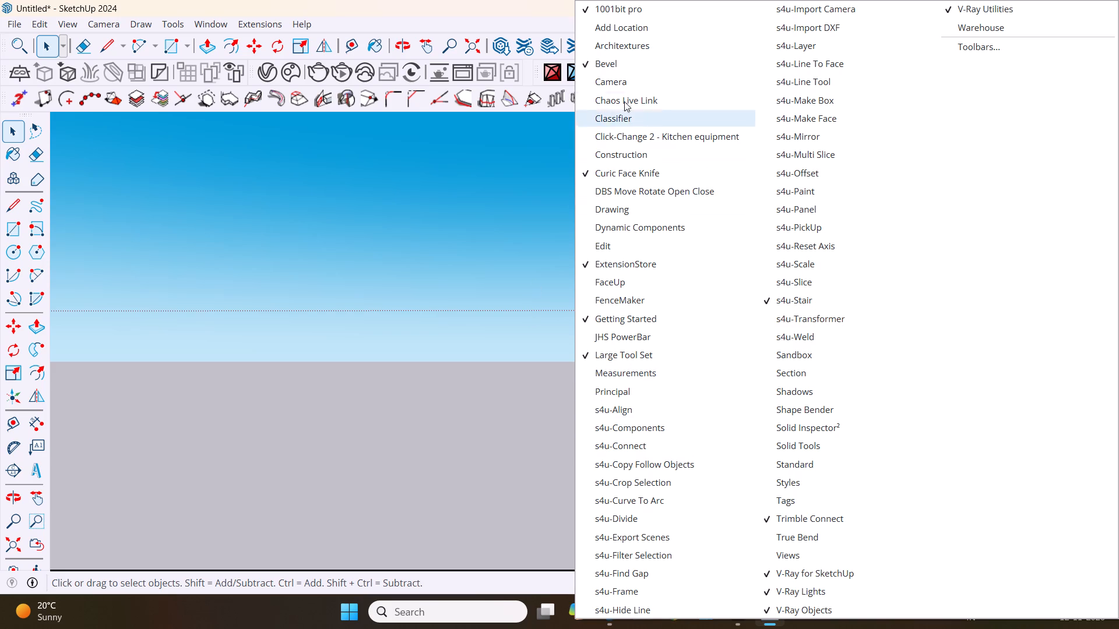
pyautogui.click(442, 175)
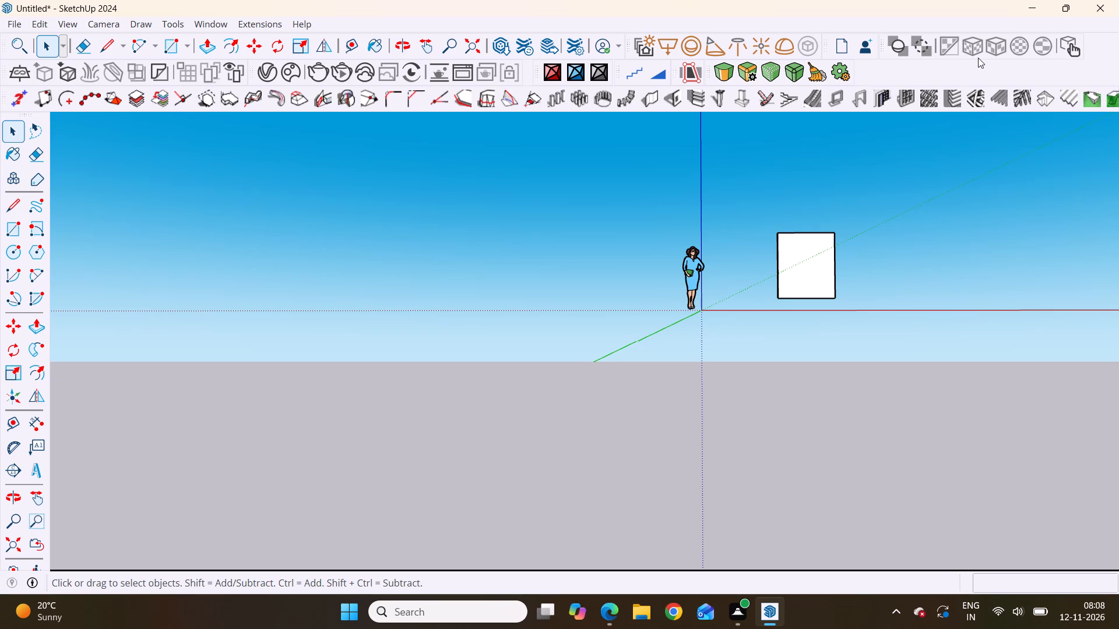
# Select all connected faces and edges of the upright panel and make them a group.
pyautogui.scroll(-4, 801, 221)
pyautogui.scroll(-4, 765, 352)
pyautogui.scroll(8, 853, 304)
pyautogui.click(810, 189)
pyautogui.scroll(10, 772, 224)
pyautogui.scroll(-3, 600, 217)
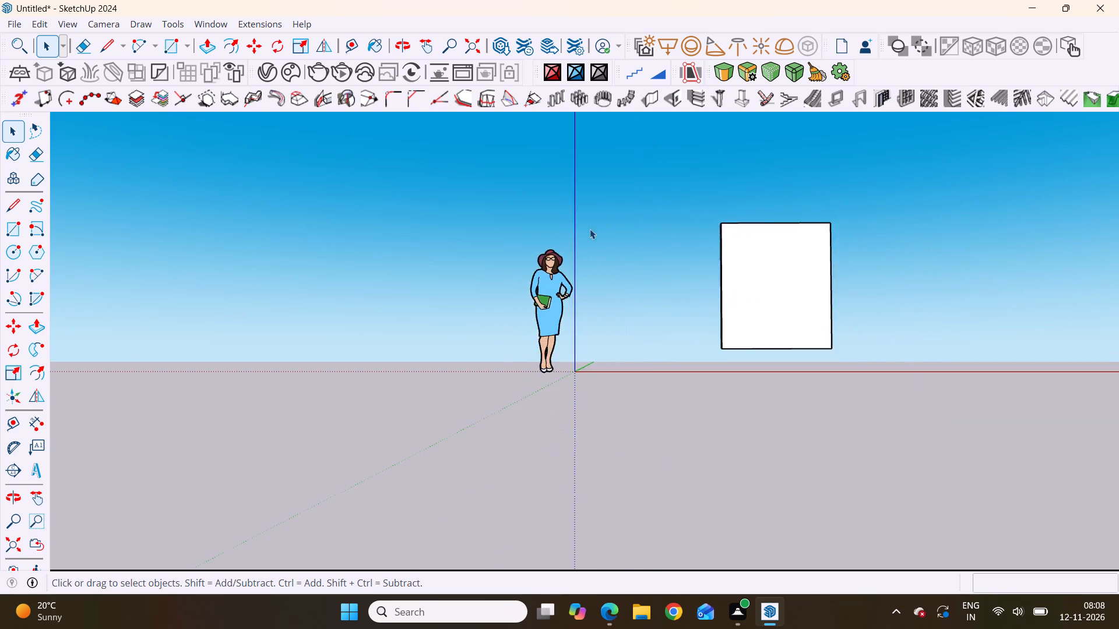
pyautogui.scroll(-4, 590, 229)
pyautogui.scroll(8, 756, 260)
pyautogui.middleClick(756, 260)
pyautogui.moveTo(804, 217); pyautogui.dragTo(549, 287, button='middle')
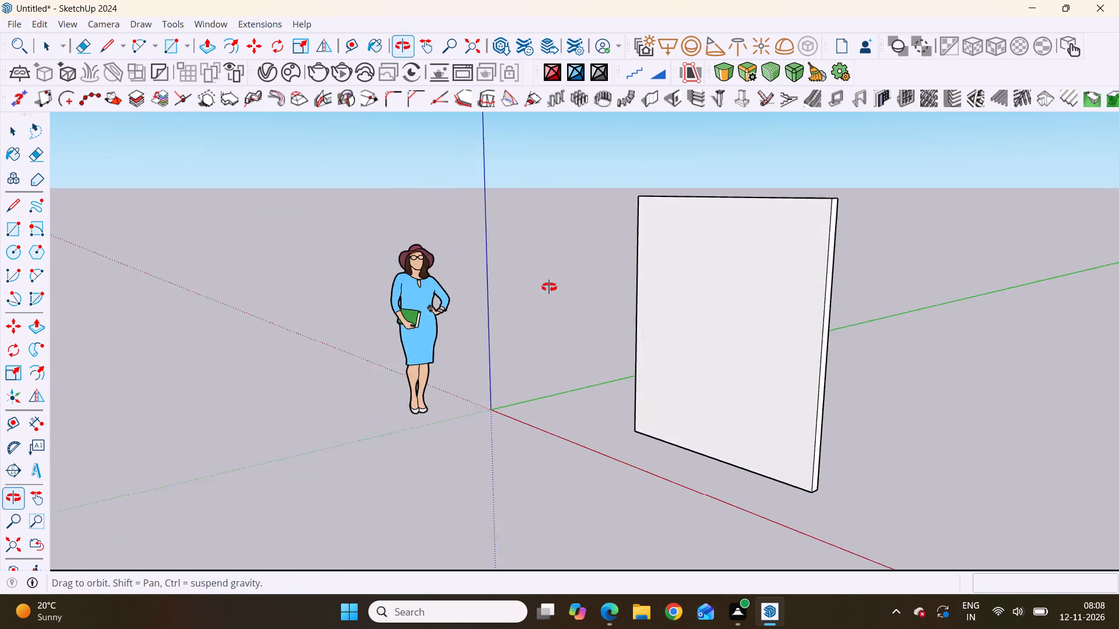
pyautogui.moveTo(549, 287); pyautogui.dragTo(793, 342, button='middle')
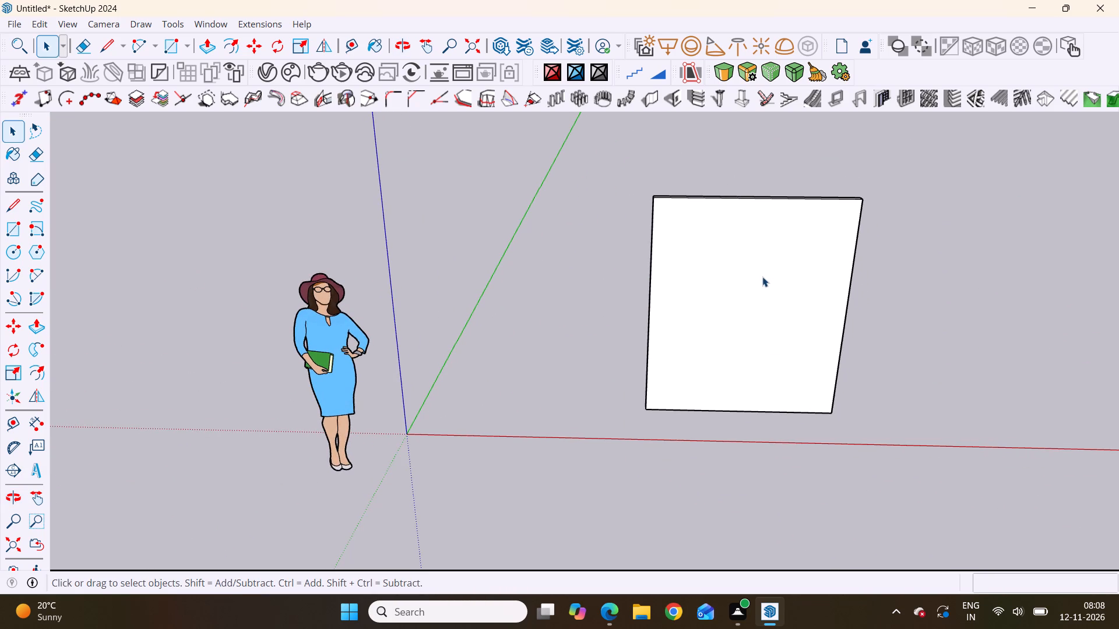
pyautogui.click(762, 276)
pyautogui.click(762, 275)
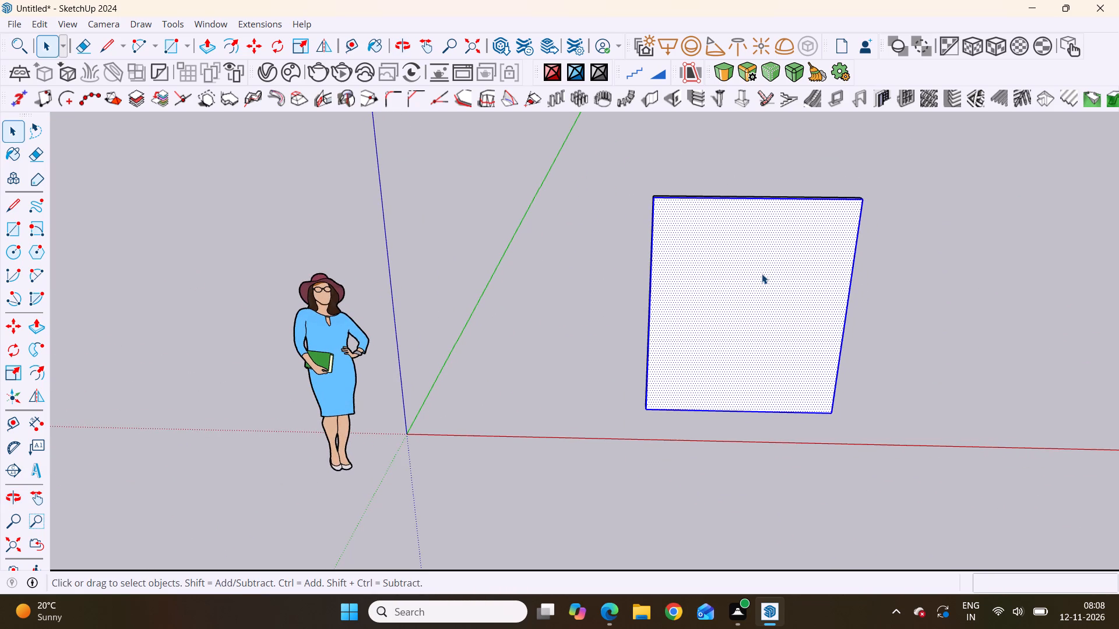
pyautogui.tripleClick(762, 273)
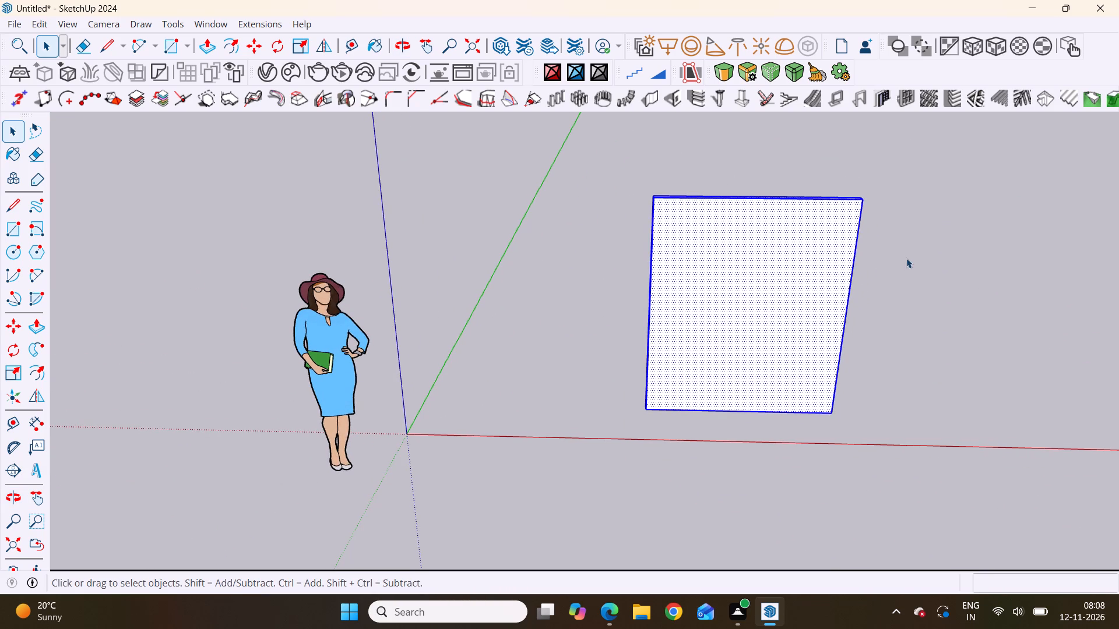
pyautogui.rightClick(797, 232)
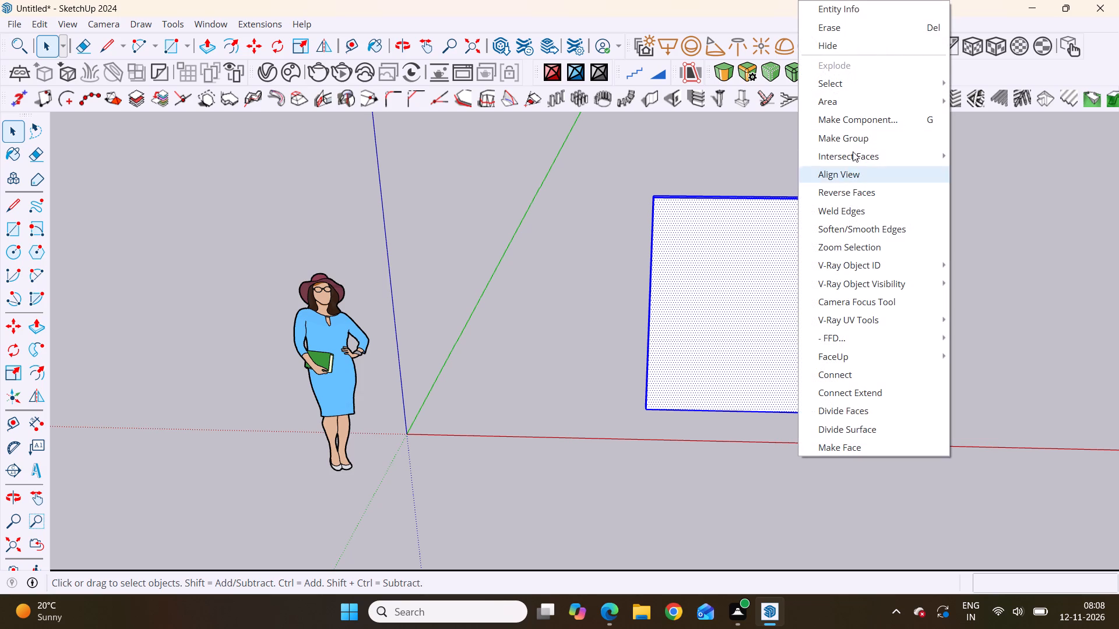
pyautogui.click(873, 141)
# Open the panel group for editing and select its large front face.
pyautogui.scroll(-4, 699, 248)
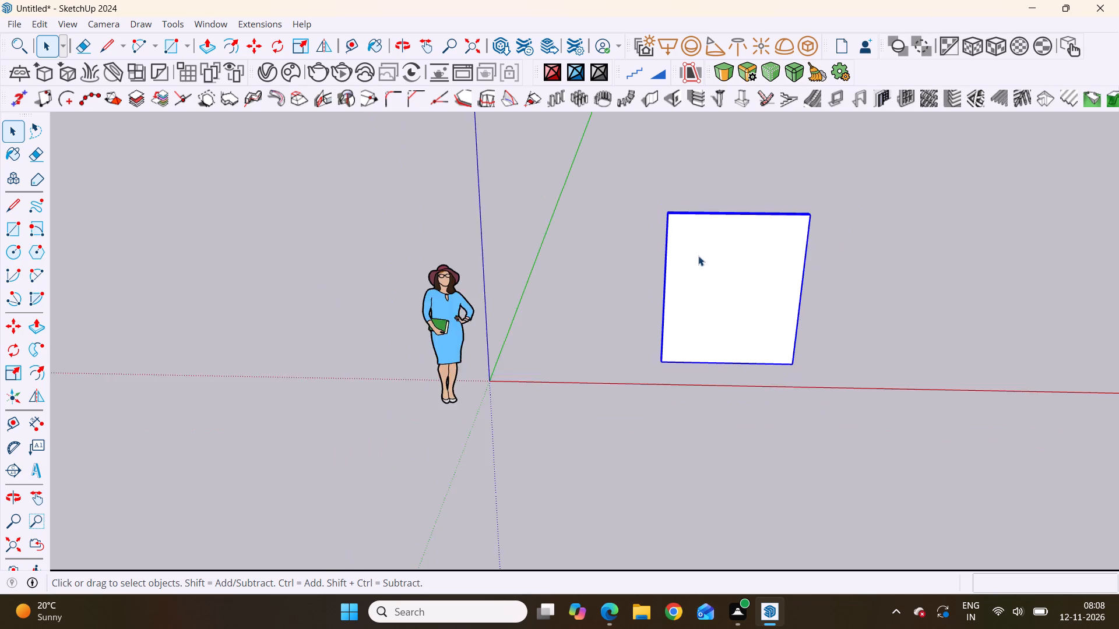
pyautogui.scroll(-2, 698, 256)
pyautogui.moveTo(774, 253); pyautogui.dragTo(775, 192, button='middle')
pyautogui.scroll(5, 668, 302)
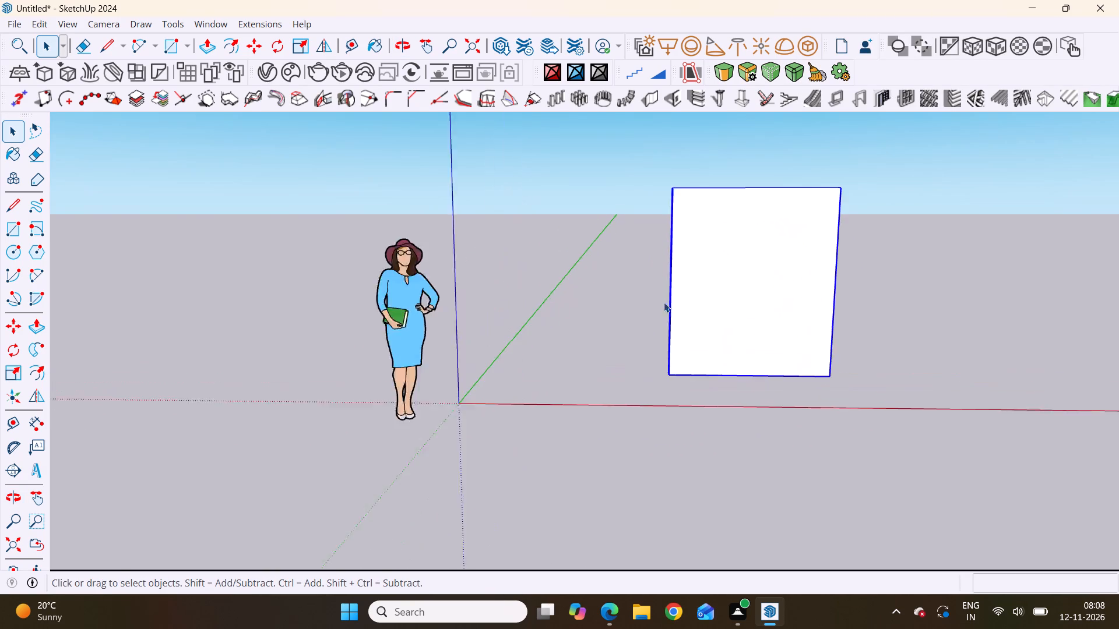
pyautogui.doubleClick(730, 247)
pyautogui.click(730, 246)
pyautogui.scroll(3, 730, 246)
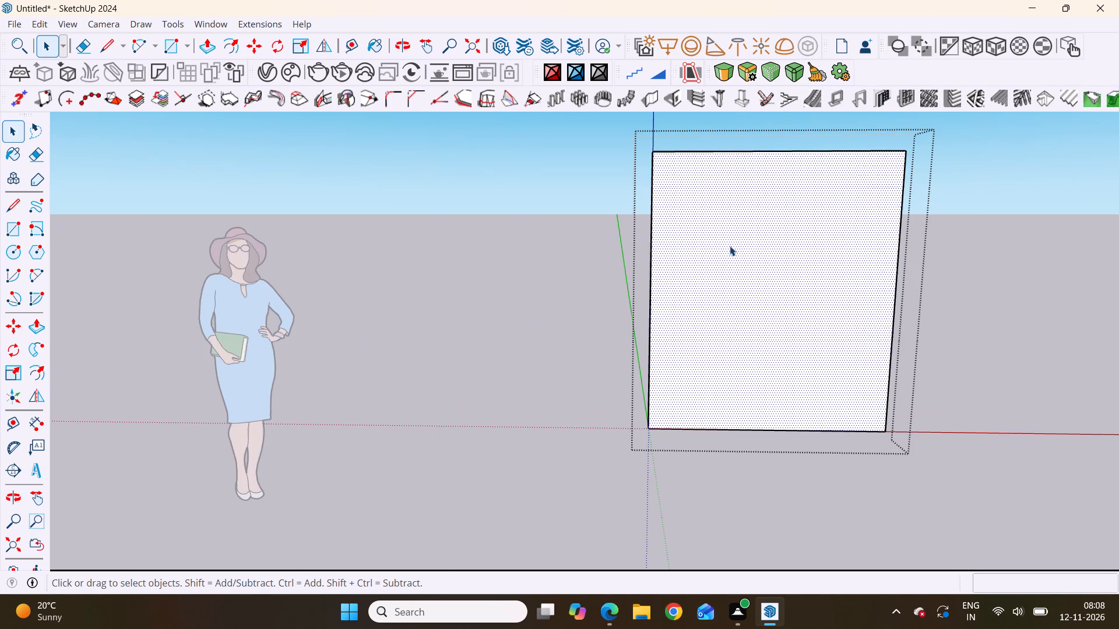
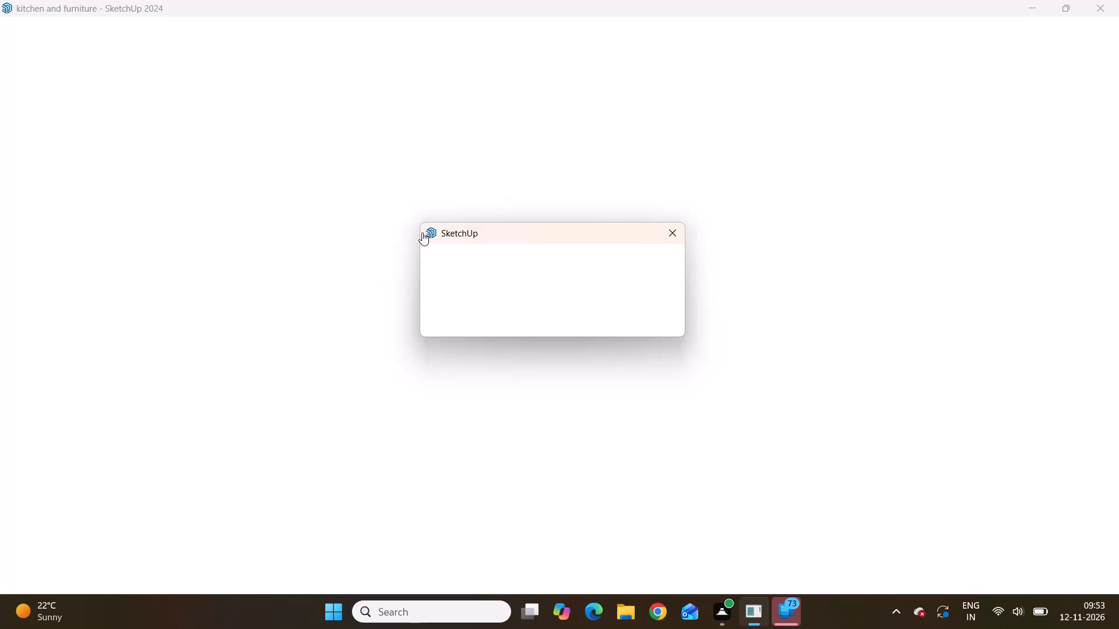
# Dismiss the blank SketchUp dialog and force the frozen program to close.
pyautogui.click(667, 235)
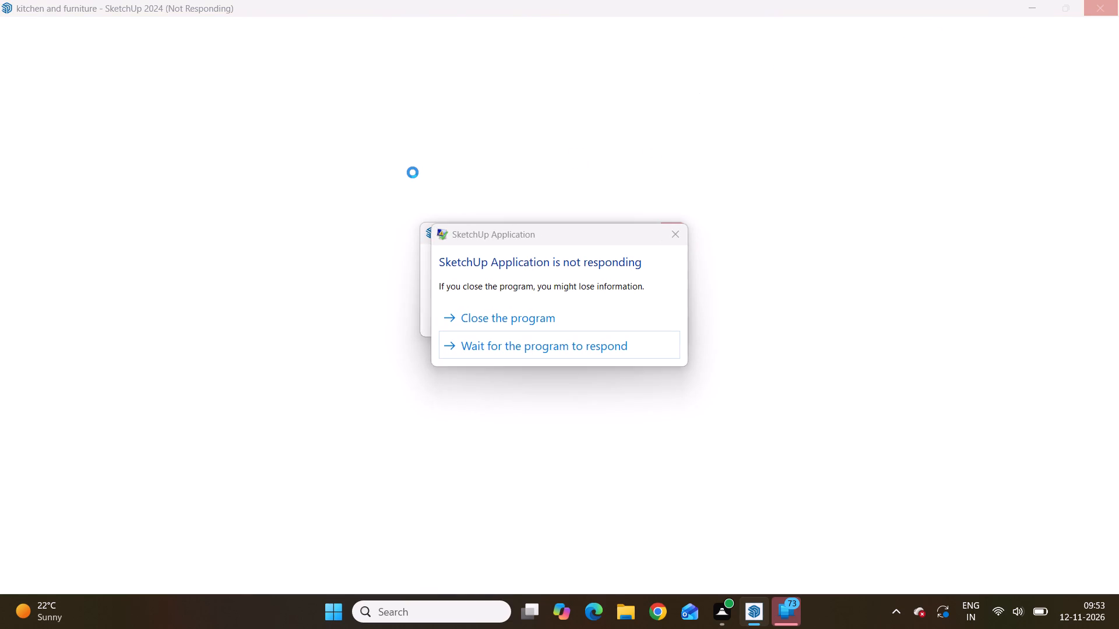
pyautogui.click(509, 329)
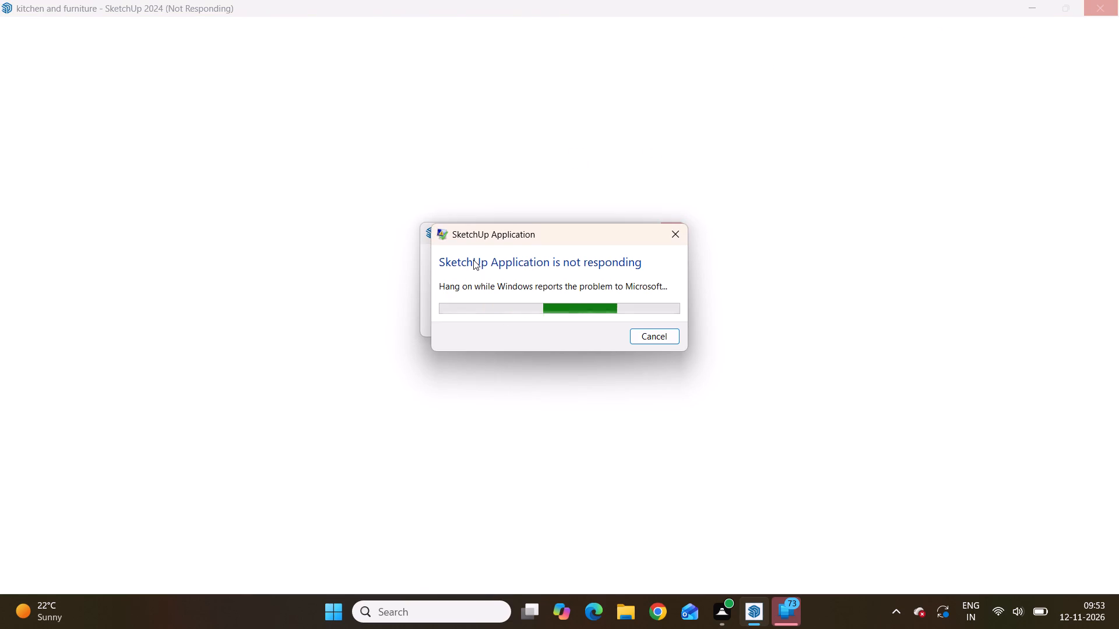
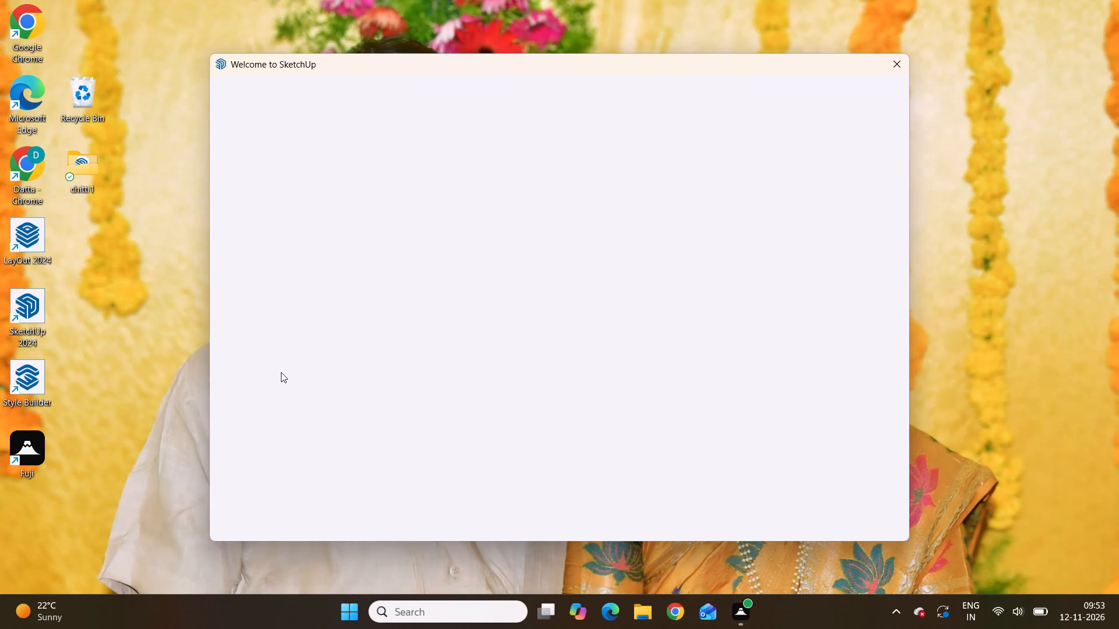
# Look through the recent files on the restarted program's welcome screen for the model to reopen.
pyautogui.scroll(-1, 403, 408)
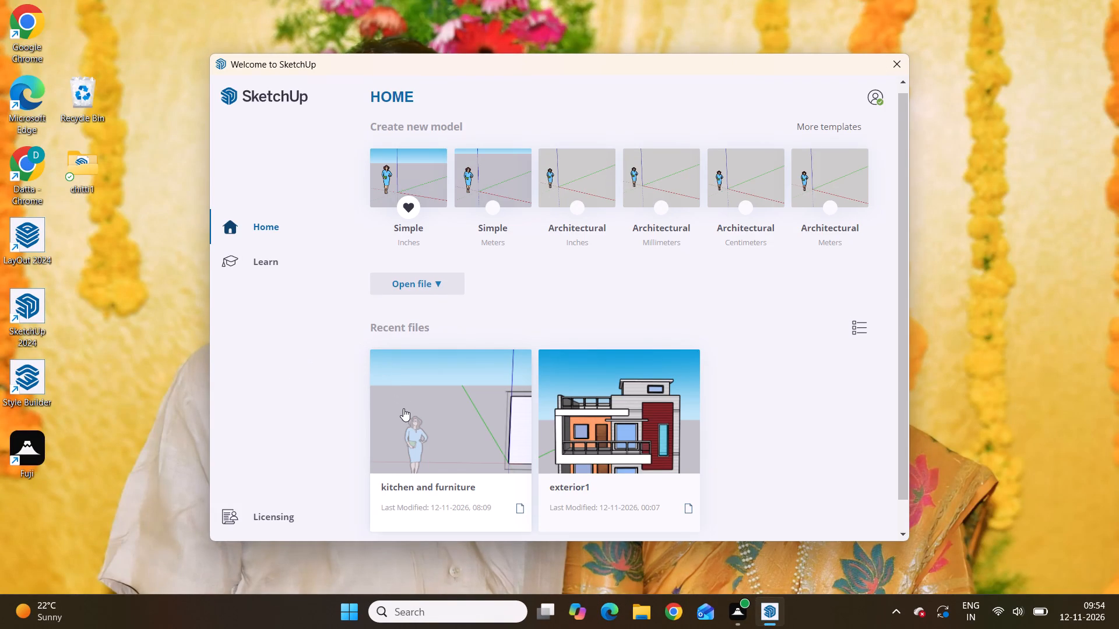
pyautogui.scroll(-4, 403, 408)
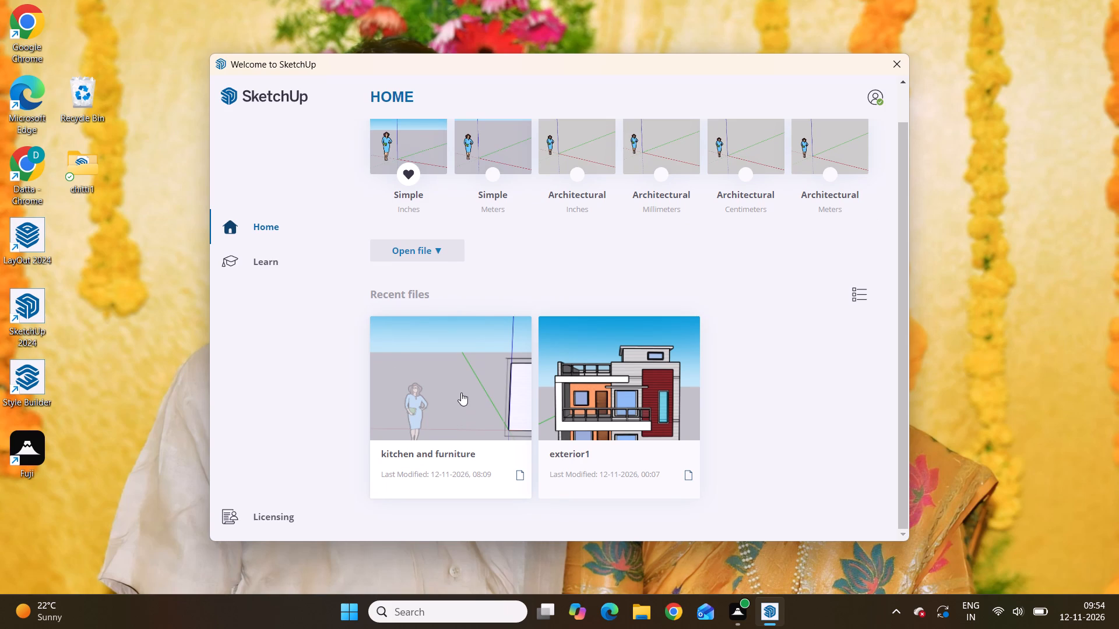
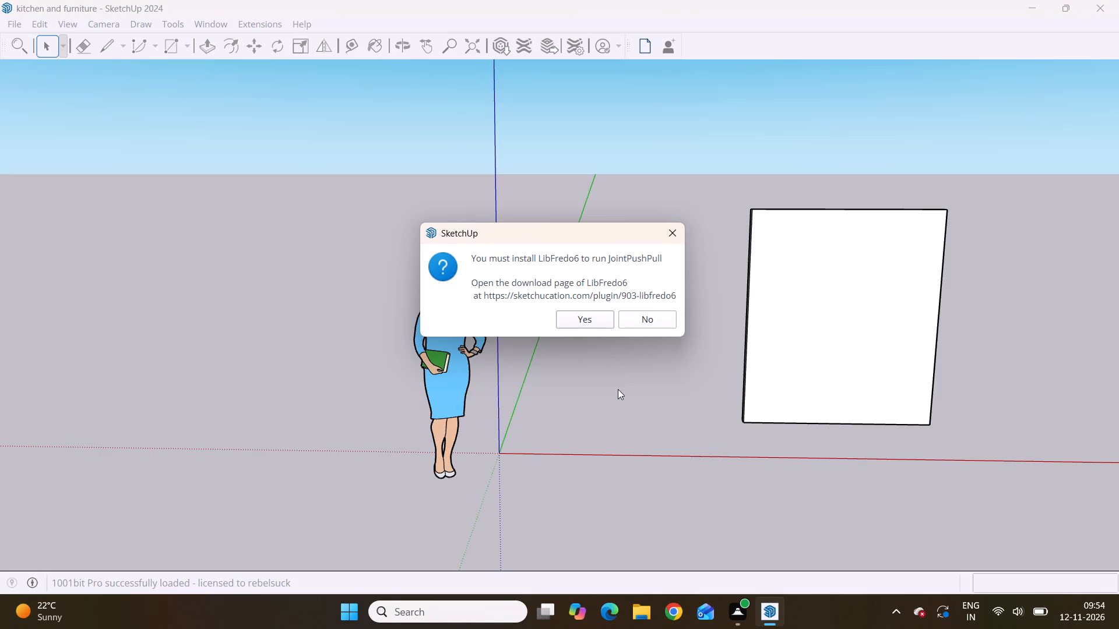
# Dismiss the startup notices: decline the LibFredo6 download, close the extension errors, and ignore the available extension updates.
pyautogui.click(648, 317)
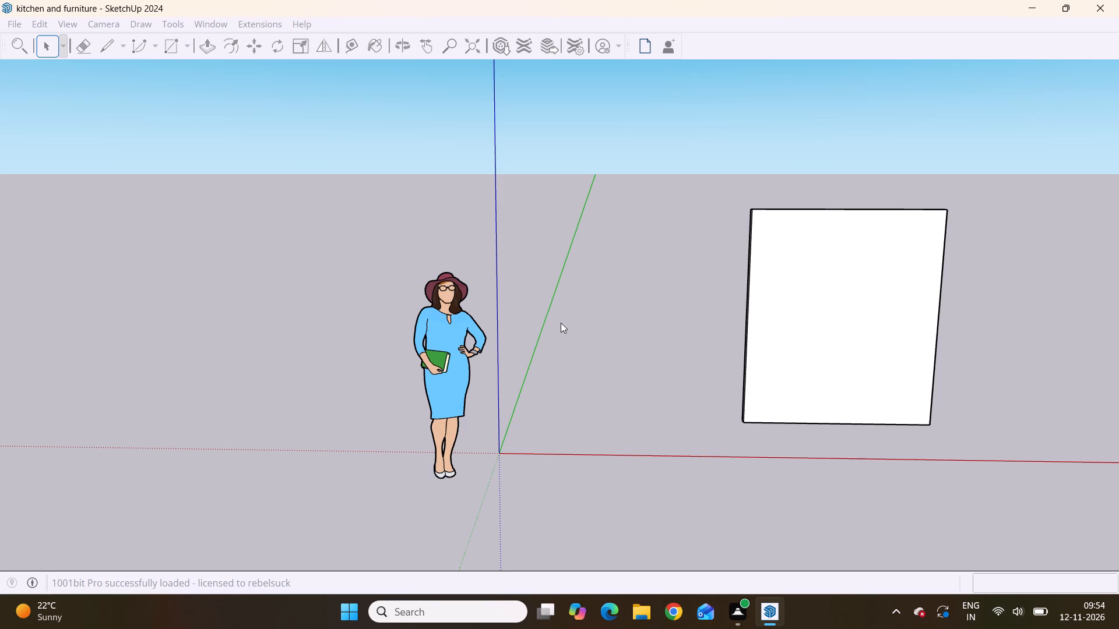
pyautogui.scroll(-6, 557, 324)
pyautogui.scroll(5, 557, 324)
pyautogui.scroll(-6, 557, 324)
pyautogui.scroll(-3, 451, 349)
pyautogui.scroll(1, 451, 354)
pyautogui.scroll(-9, 451, 354)
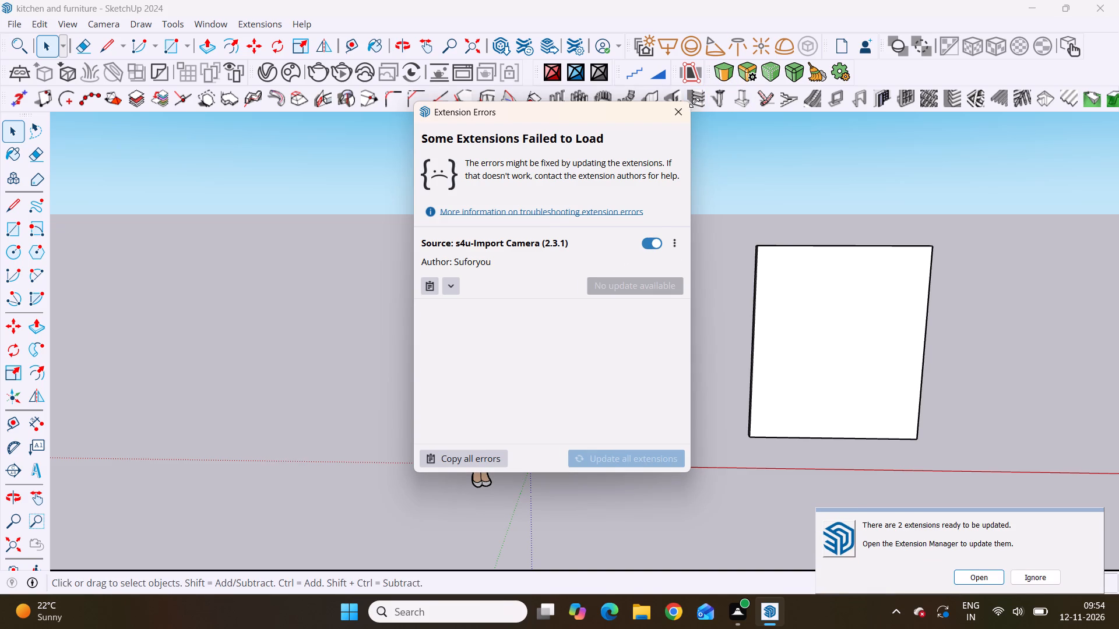
pyautogui.click(666, 119)
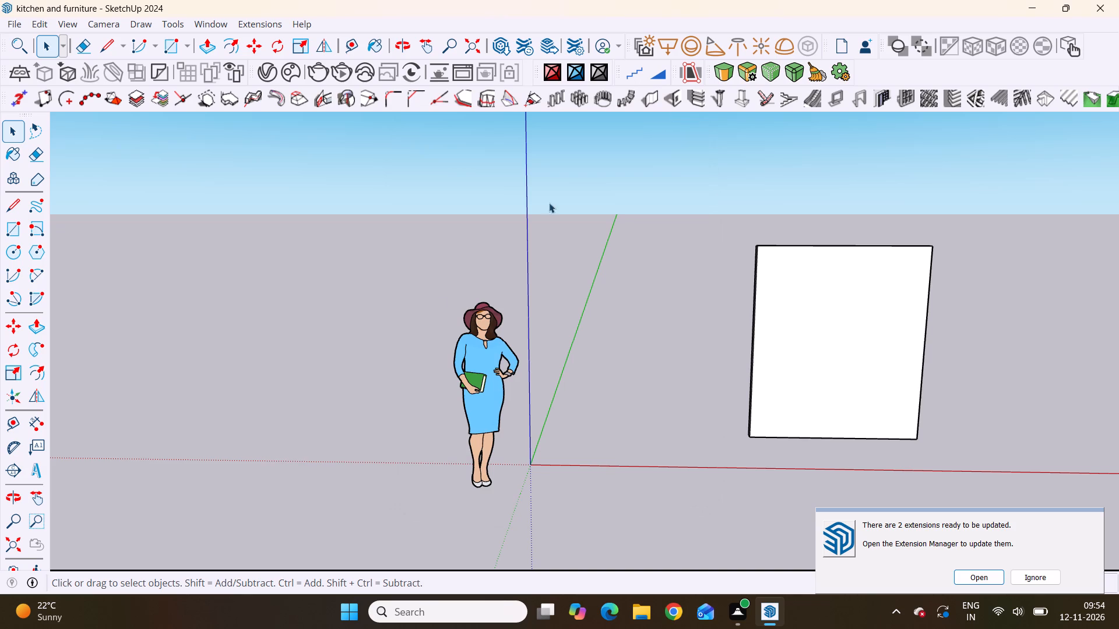
pyautogui.click(1025, 583)
# Open the upright panel group for editing and select its large front face.
pyautogui.scroll(-6, 417, 393)
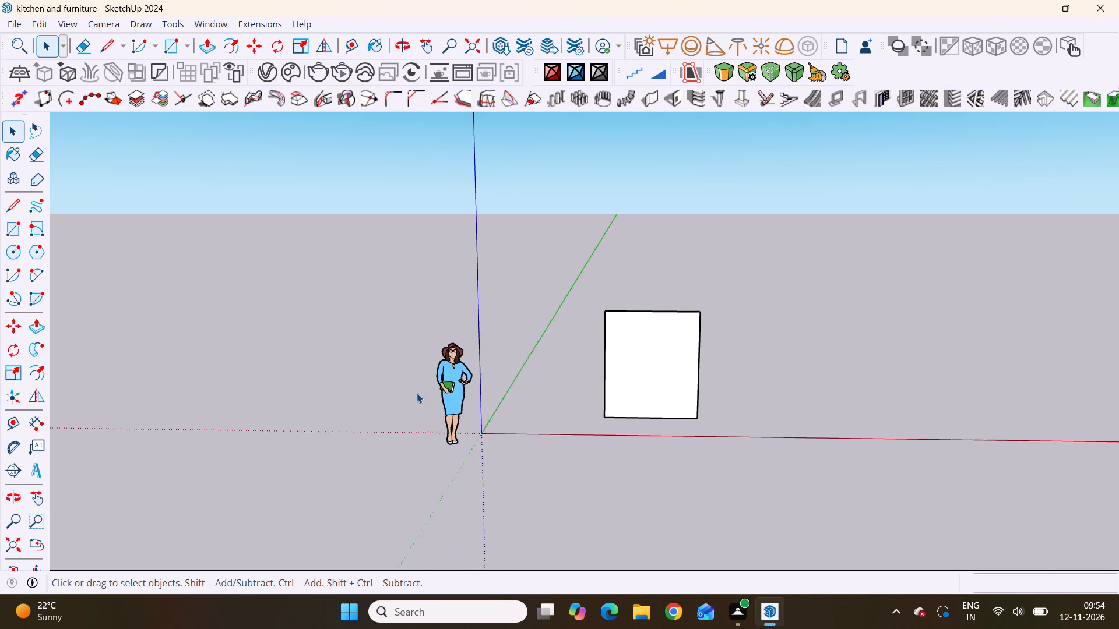
pyautogui.scroll(-4, 417, 393)
pyautogui.scroll(10, 607, 393)
pyautogui.click(585, 366)
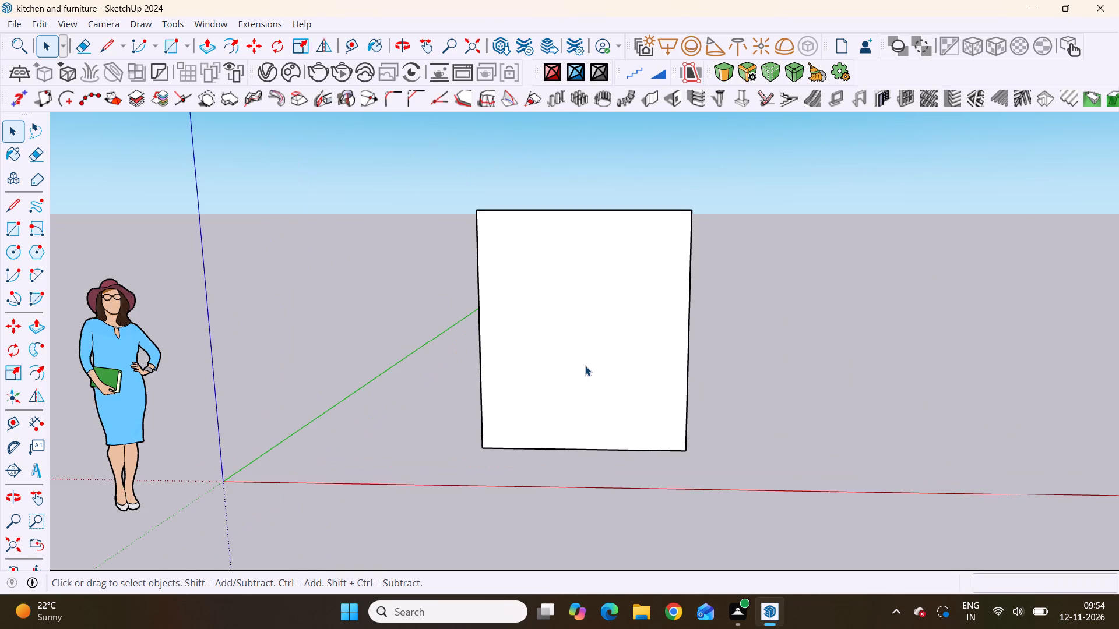
pyautogui.doubleClick(585, 366)
pyautogui.click(585, 366)
pyautogui.scroll(2, 585, 365)
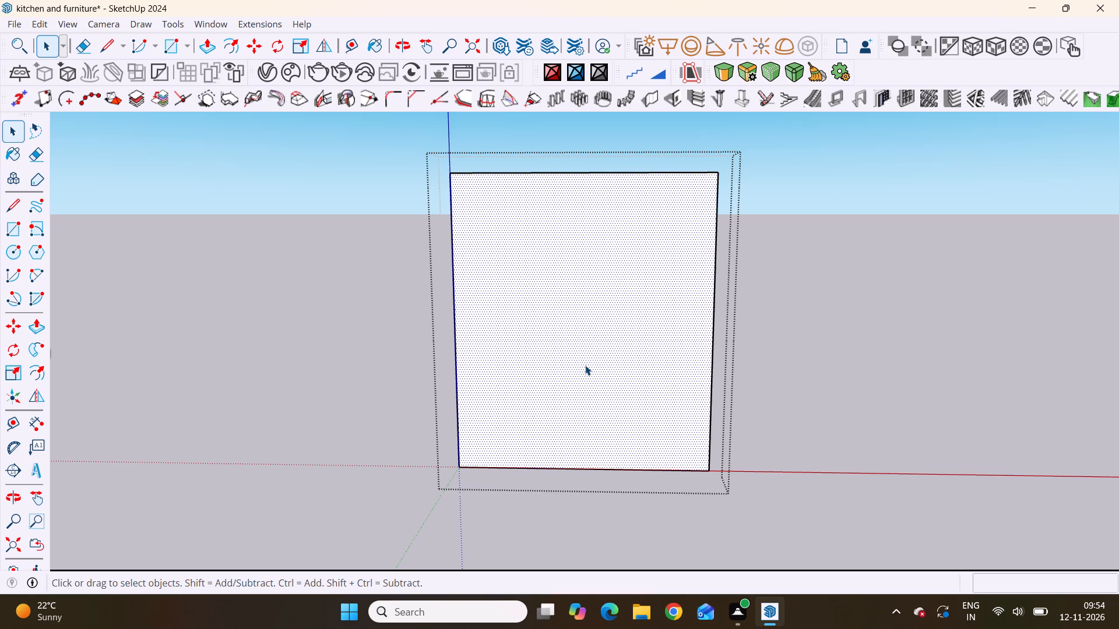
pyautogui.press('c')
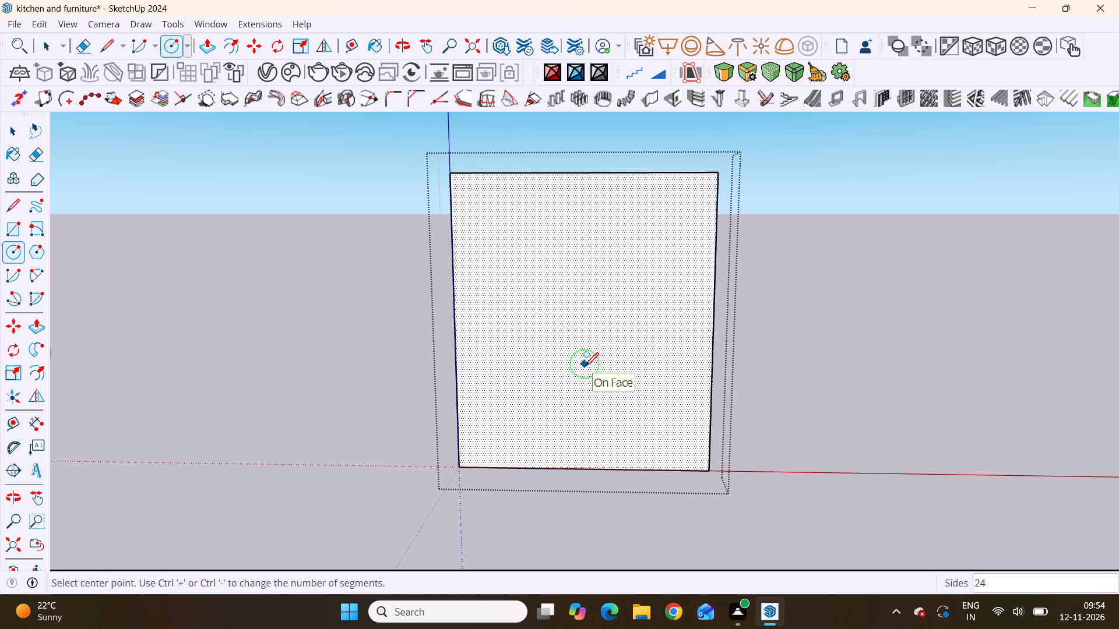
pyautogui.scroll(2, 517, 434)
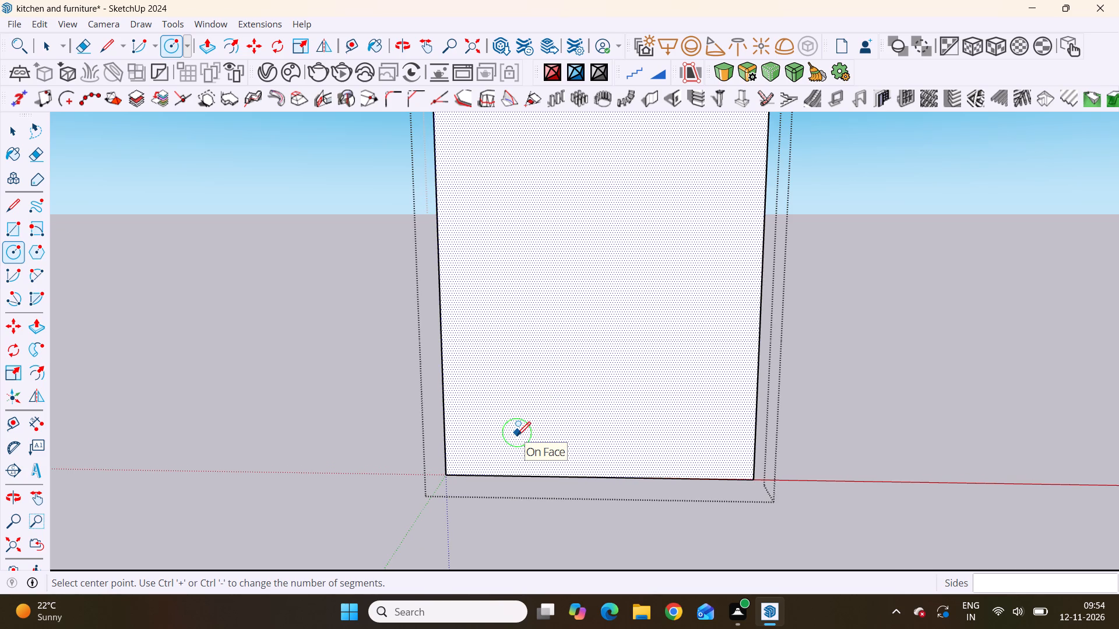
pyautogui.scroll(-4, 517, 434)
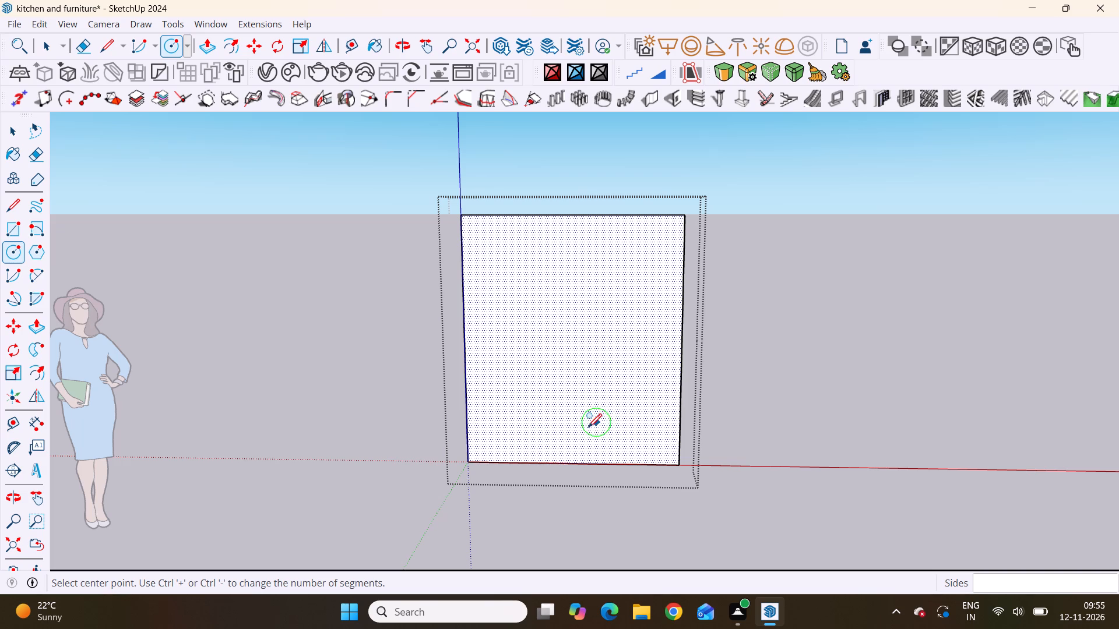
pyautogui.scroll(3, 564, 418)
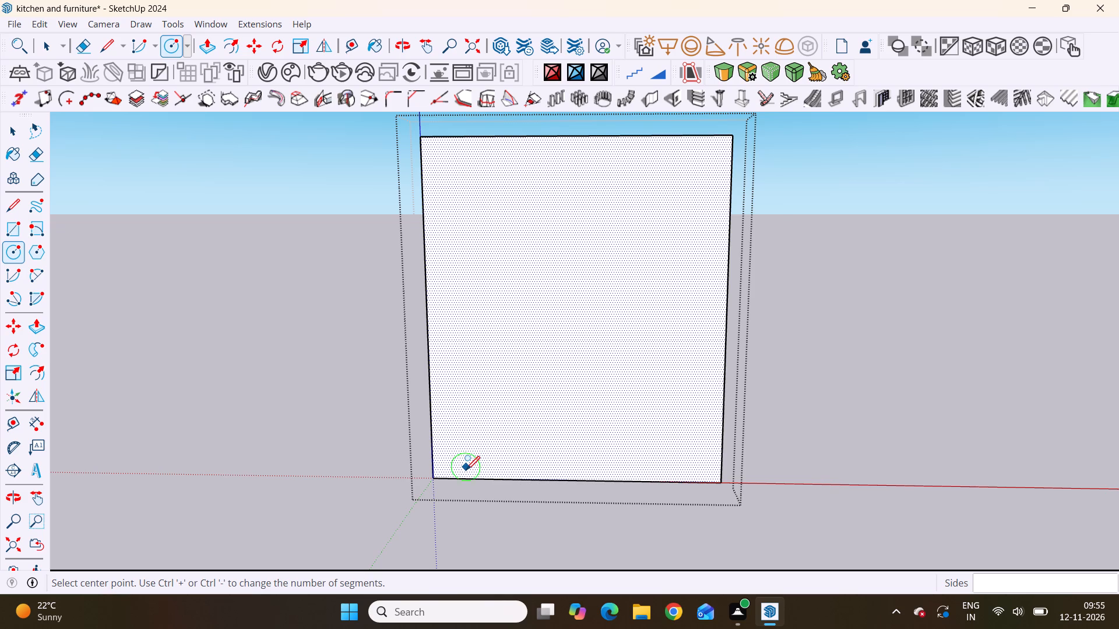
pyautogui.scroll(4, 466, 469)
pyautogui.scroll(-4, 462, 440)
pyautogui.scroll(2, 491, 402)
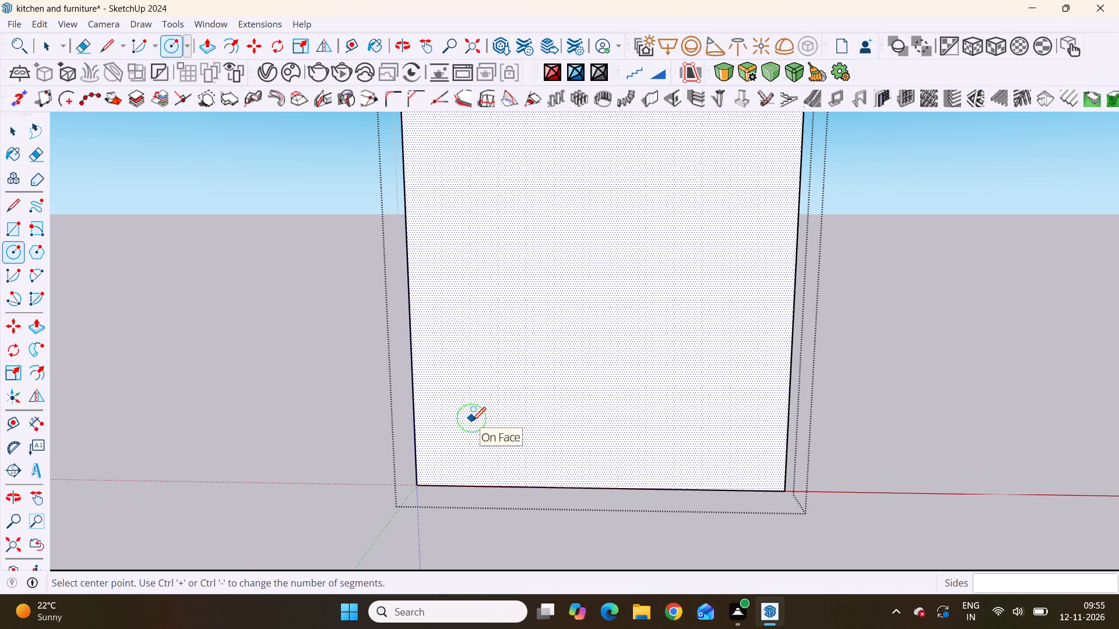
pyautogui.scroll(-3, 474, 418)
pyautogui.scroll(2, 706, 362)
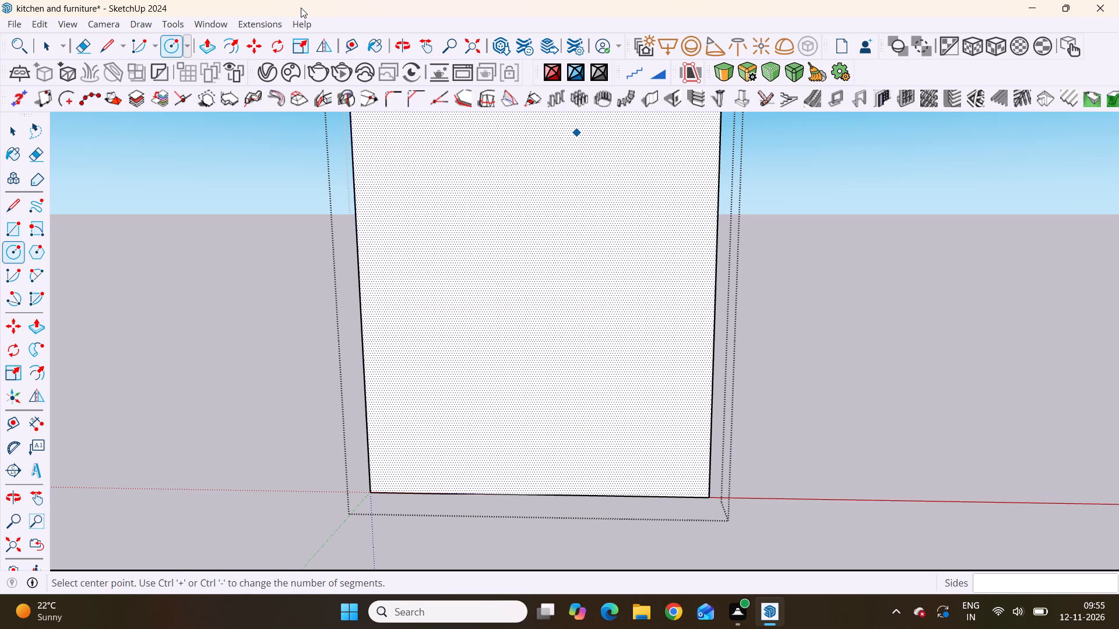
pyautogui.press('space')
# Draw a small horizontal rectangle about 10" wide and 3 3/8" high on the panel's front face, near its bottom edge.
pyautogui.press('r')
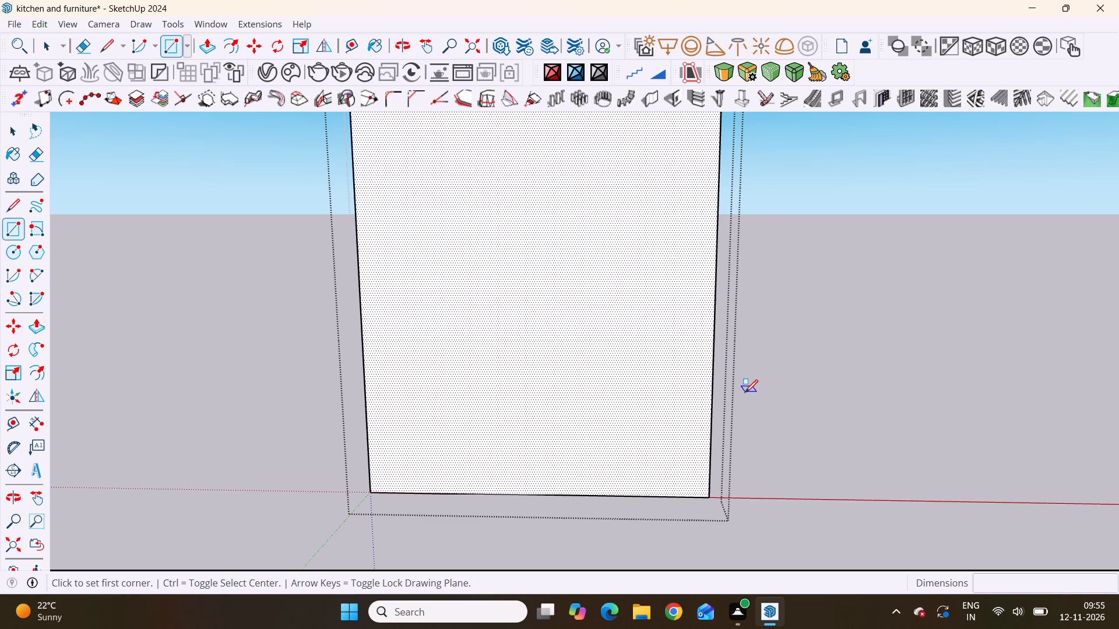
pyautogui.scroll(3, 745, 393)
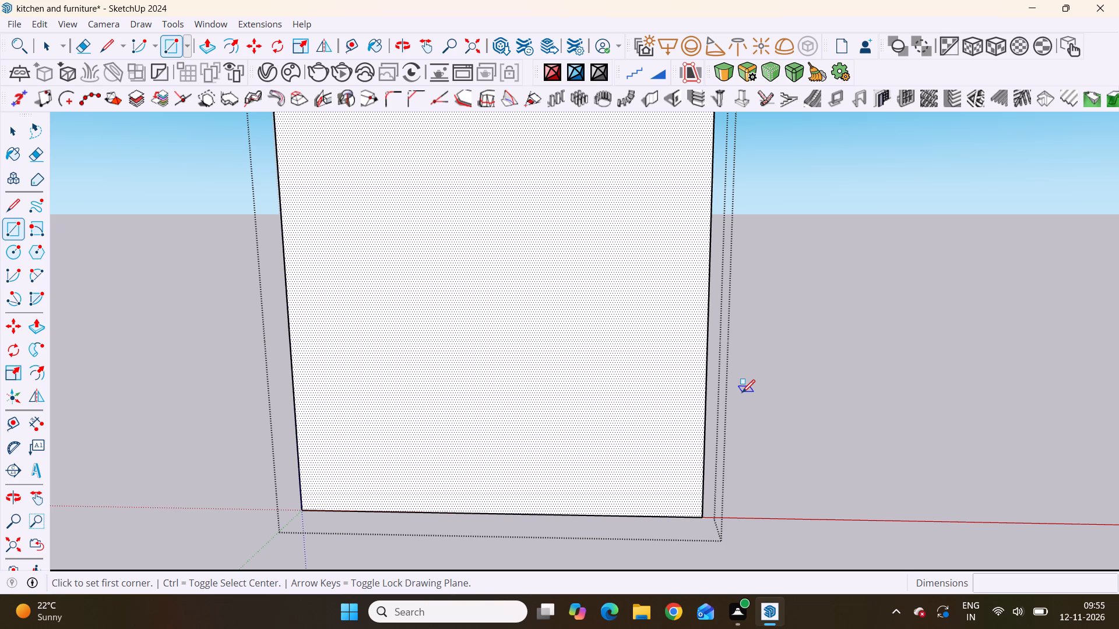
pyautogui.scroll(3, 380, 425)
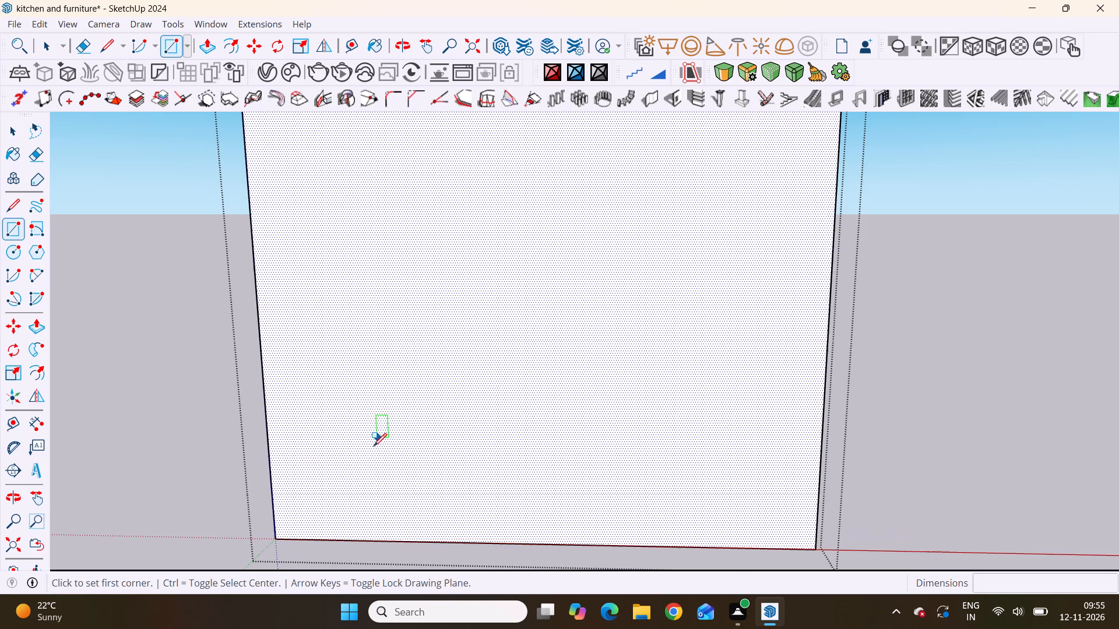
pyautogui.scroll(-3, 350, 432)
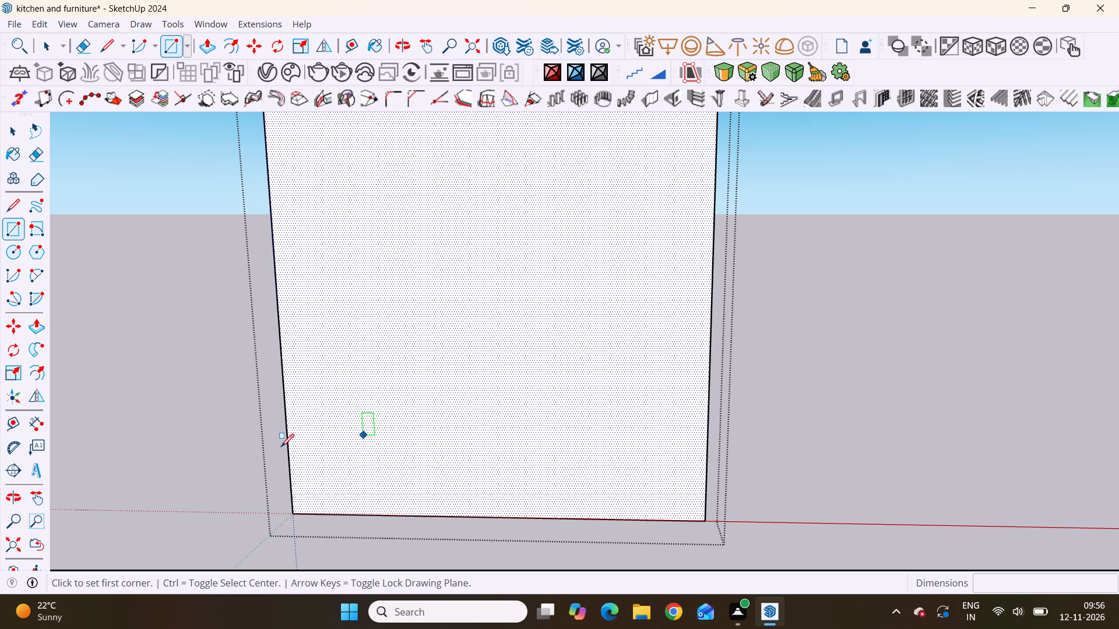
pyautogui.scroll(-7, 356, 460)
pyautogui.scroll(-3, 505, 443)
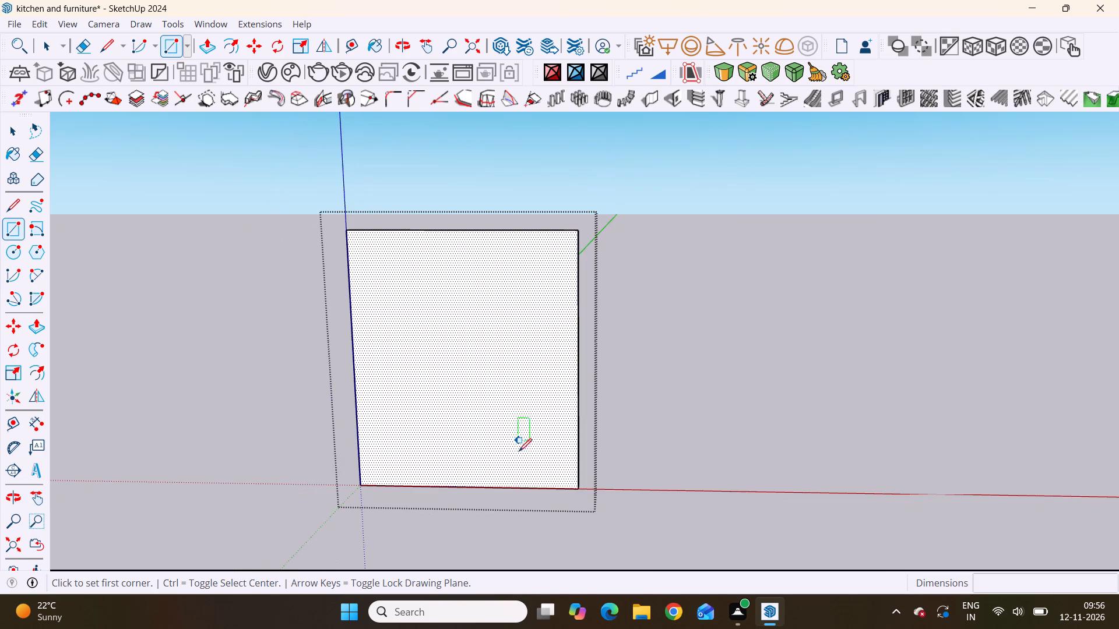
pyautogui.scroll(3, 414, 486)
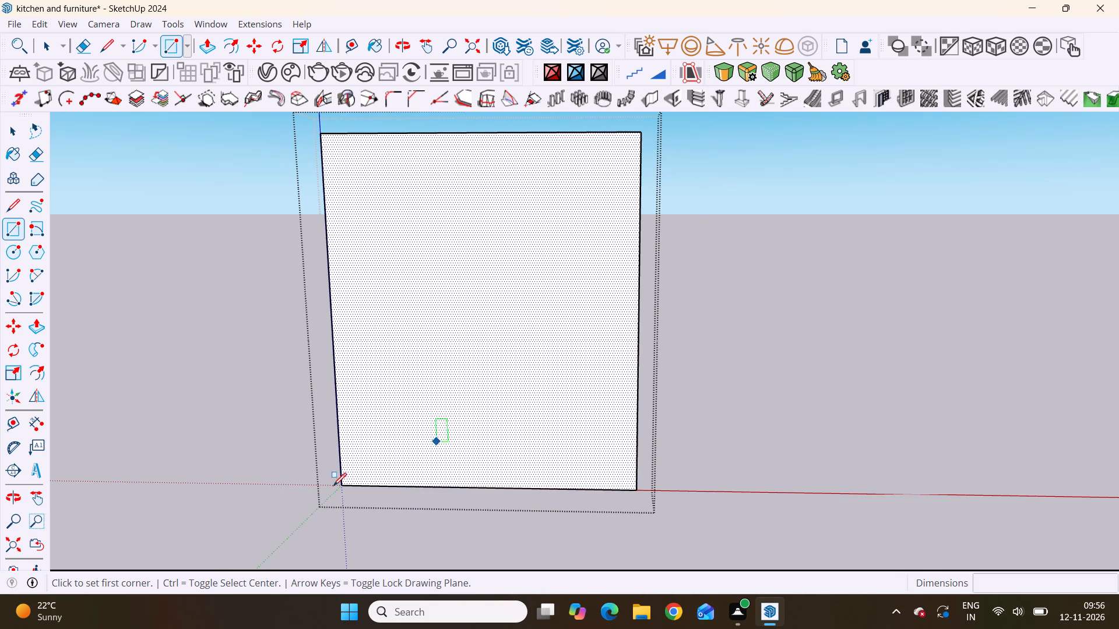
pyautogui.scroll(7, 358, 485)
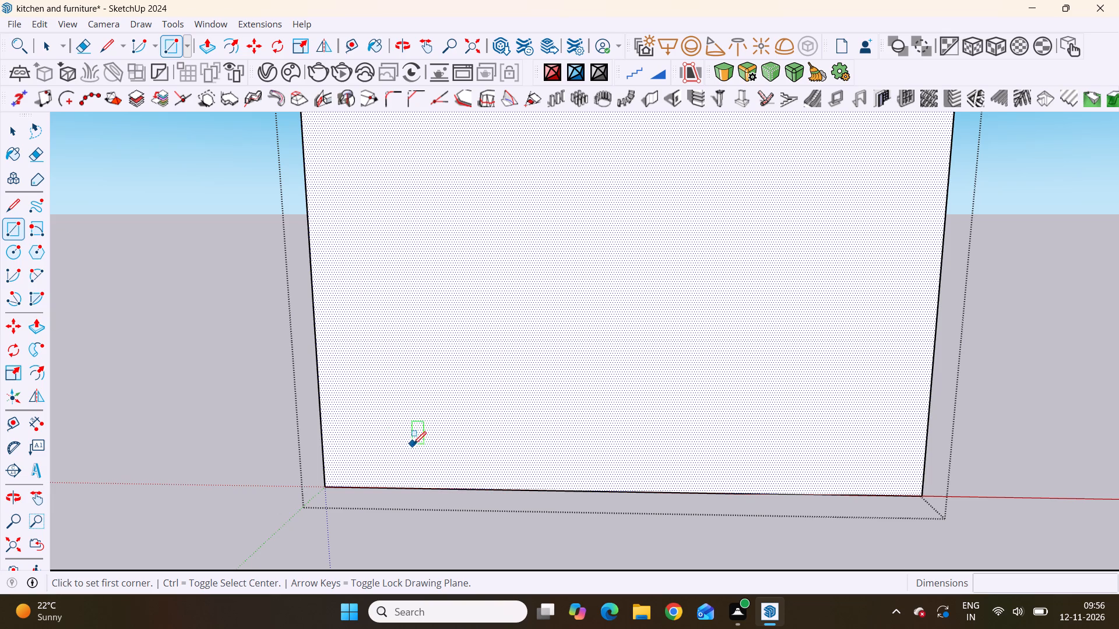
pyautogui.scroll(-8, 402, 446)
pyautogui.scroll(3, 428, 424)
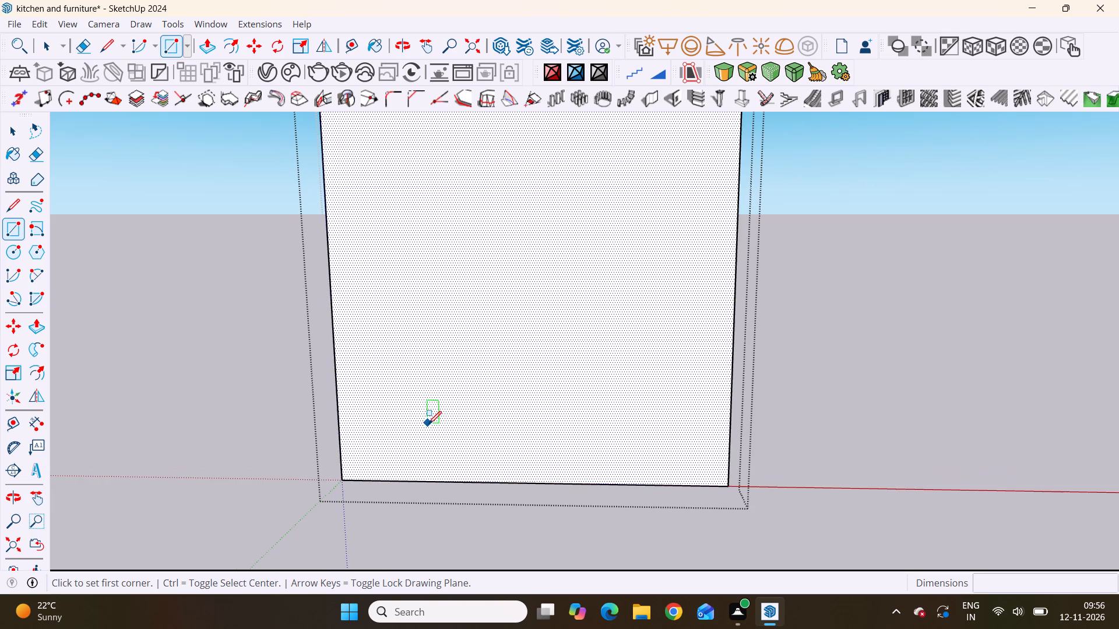
pyautogui.moveTo(423, 427); pyautogui.dragTo(430, 431)
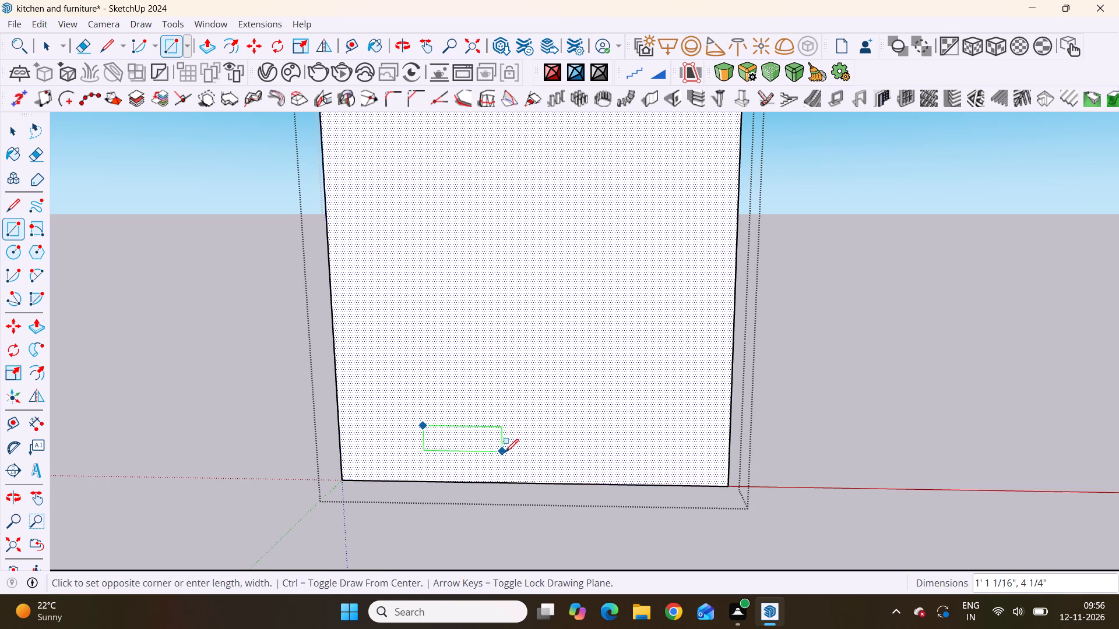
pyautogui.press('Escape')
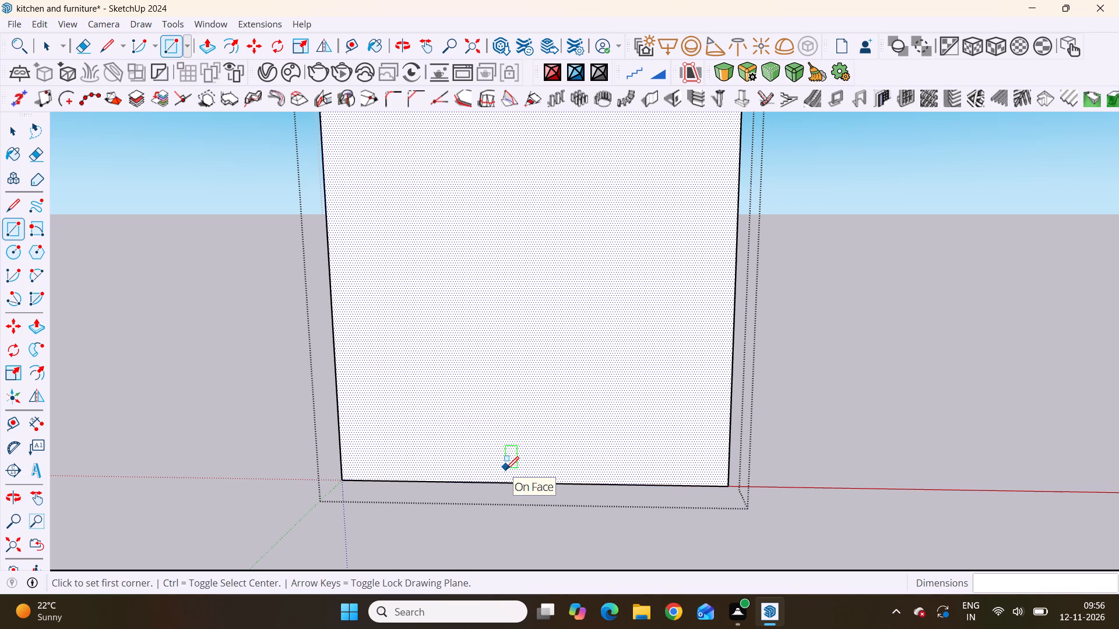
pyautogui.press('Left')
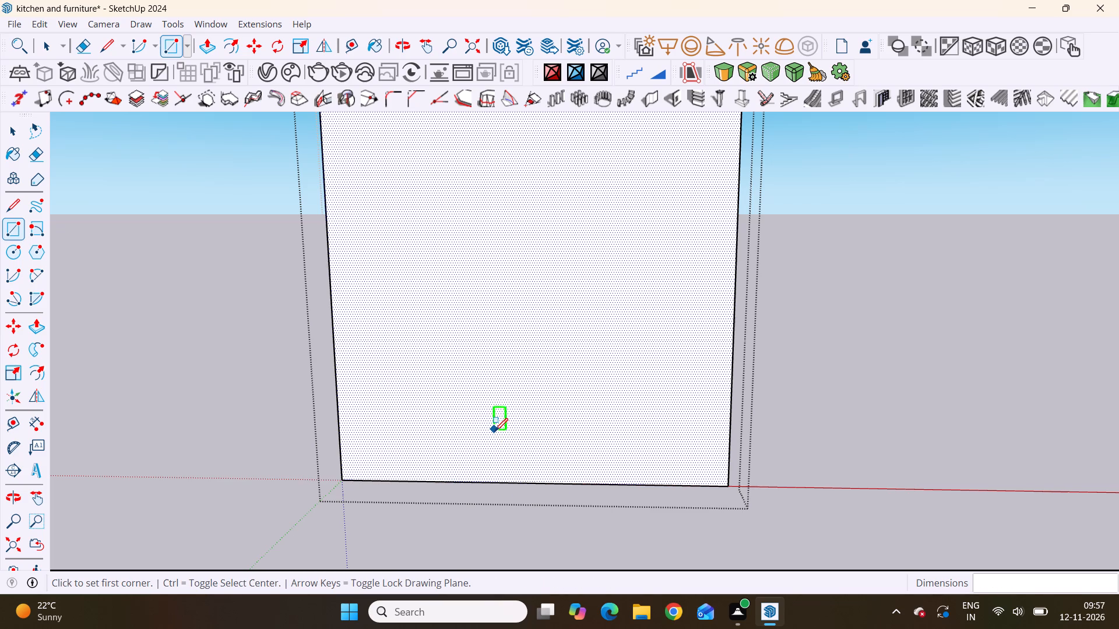
pyautogui.press('Up')
pyautogui.click(427, 438)
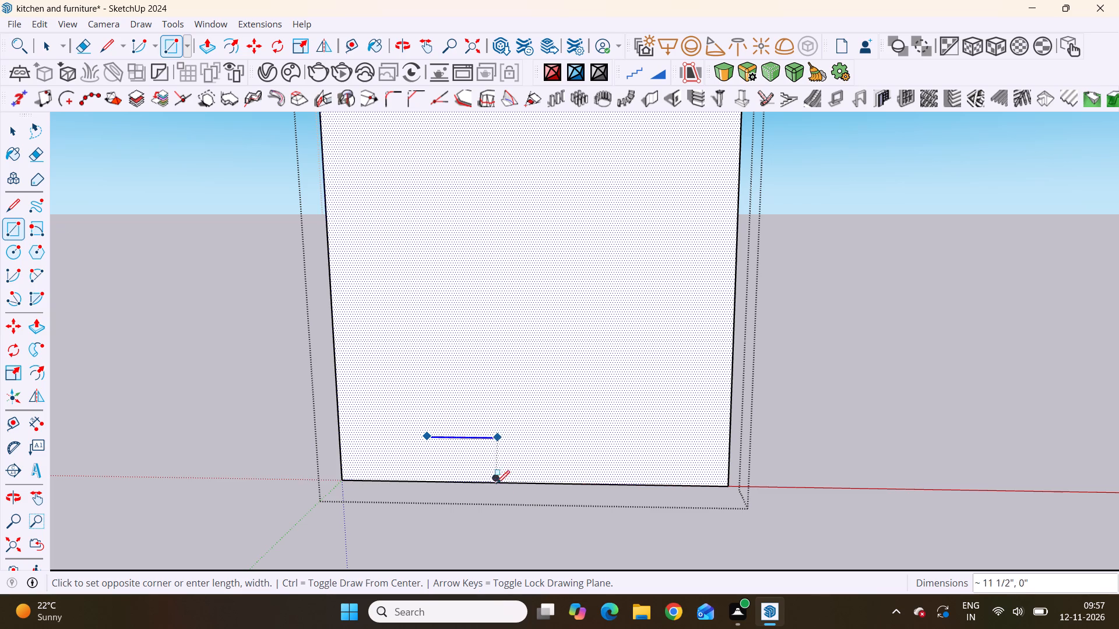
pyautogui.press('Left')
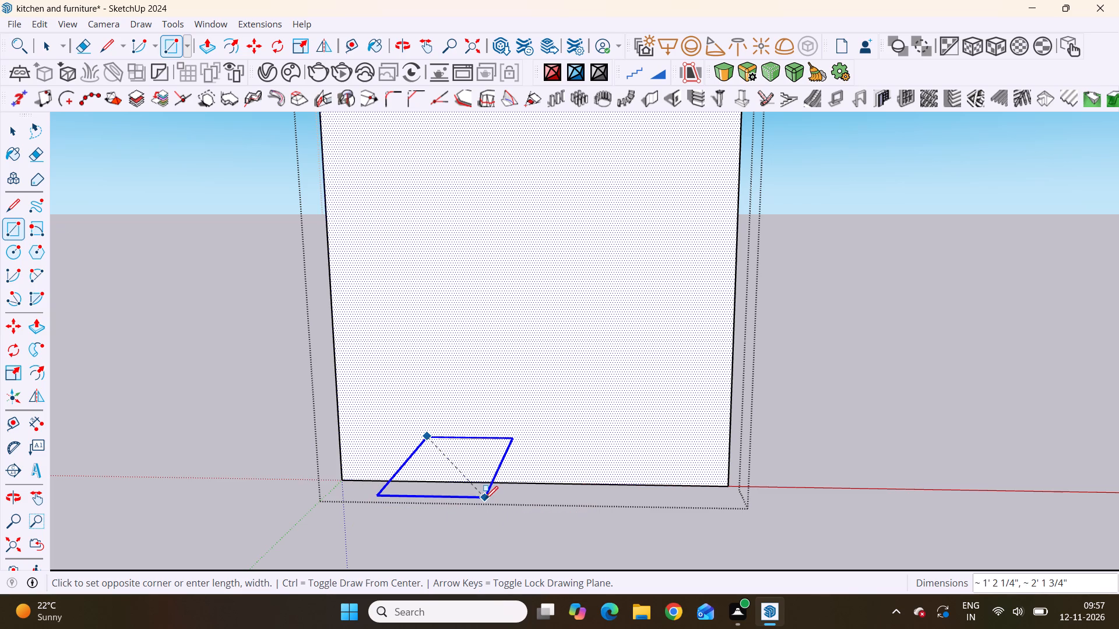
pyautogui.press('Escape')
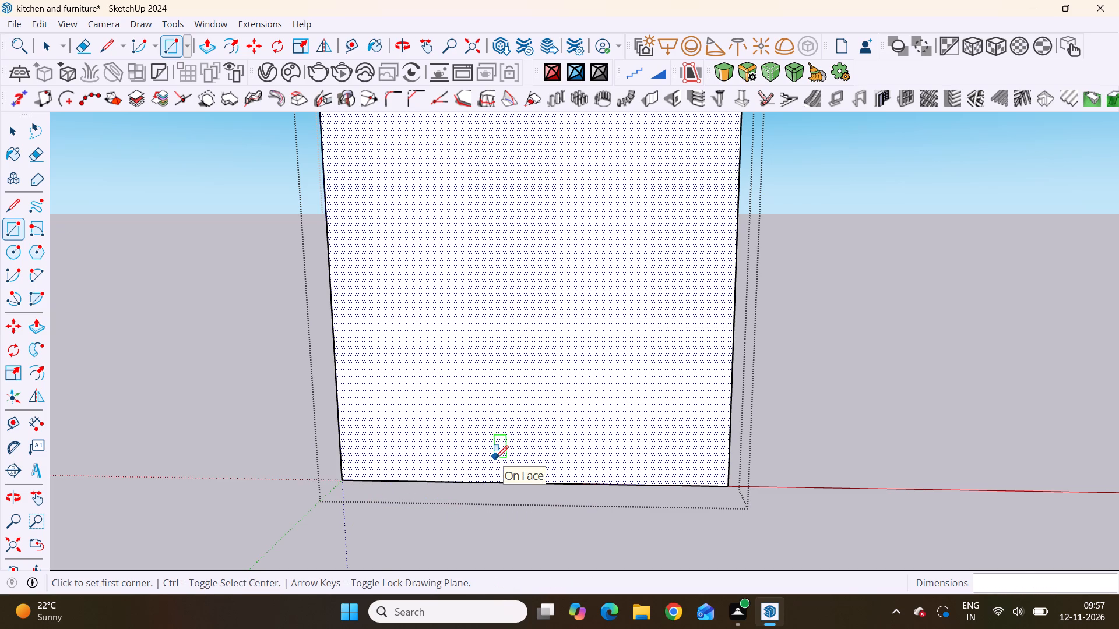
pyautogui.click(442, 445)
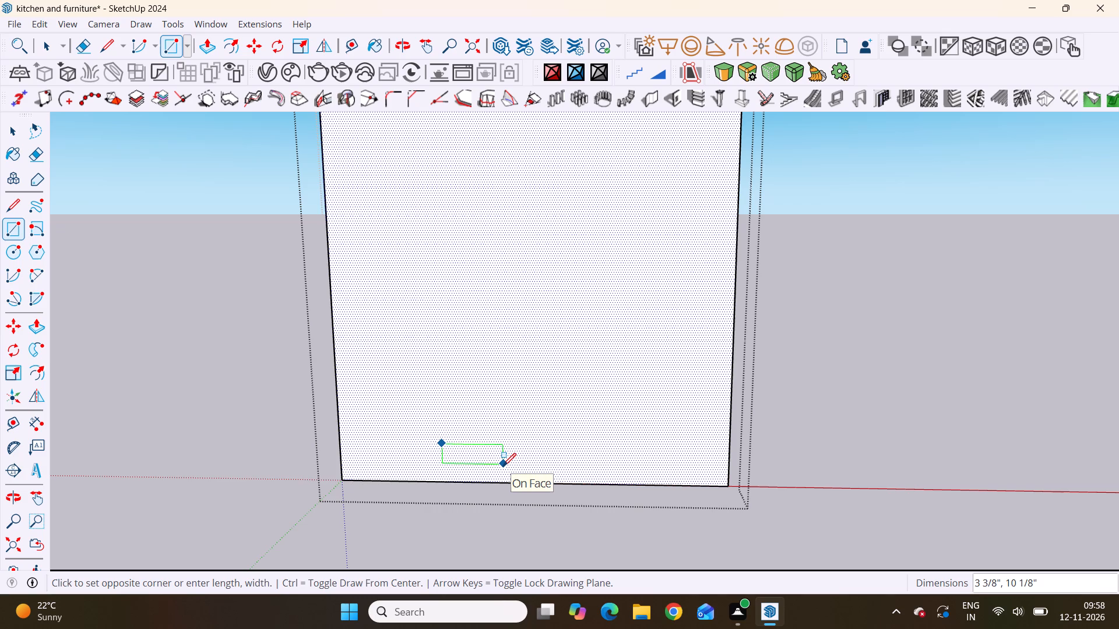
pyautogui.click(502, 466)
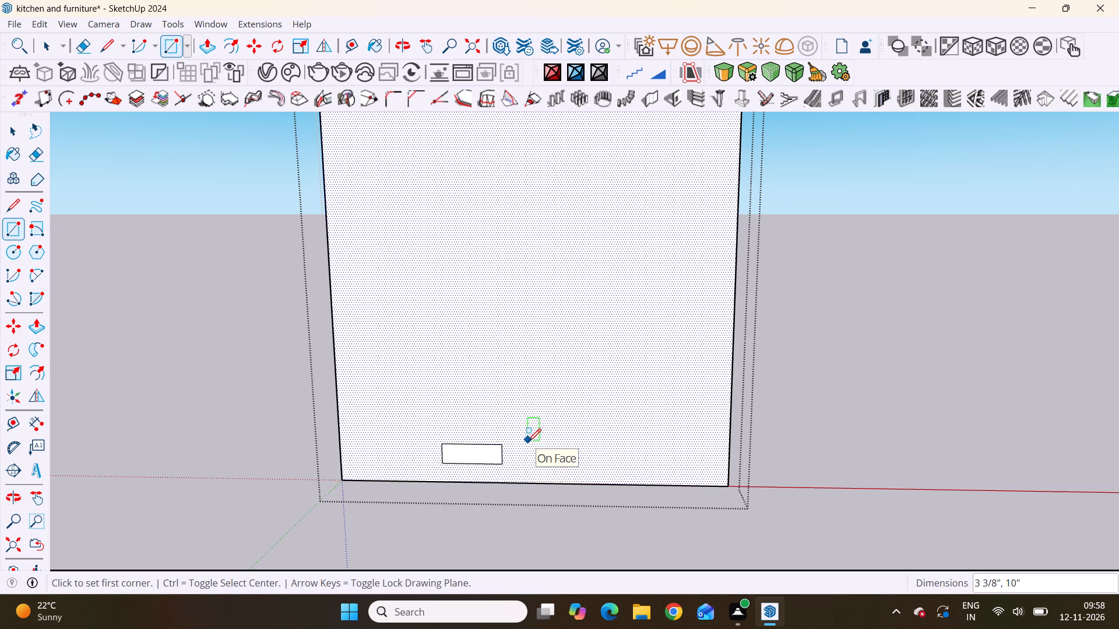
pyautogui.press('space')
# Start a circle on the panel's front face.
pyautogui.write('c')
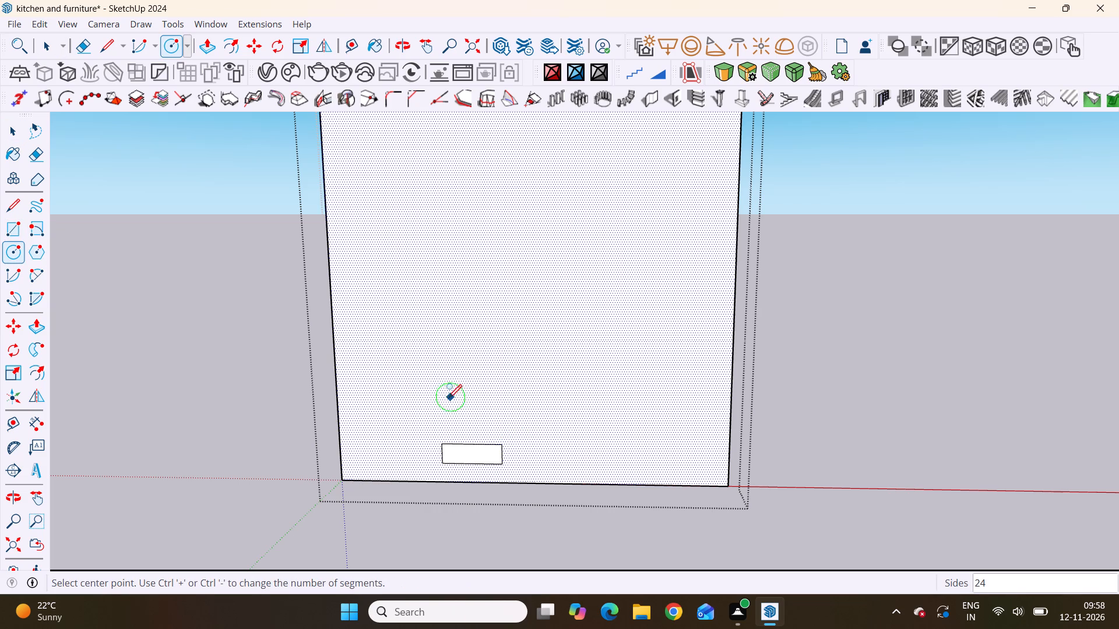
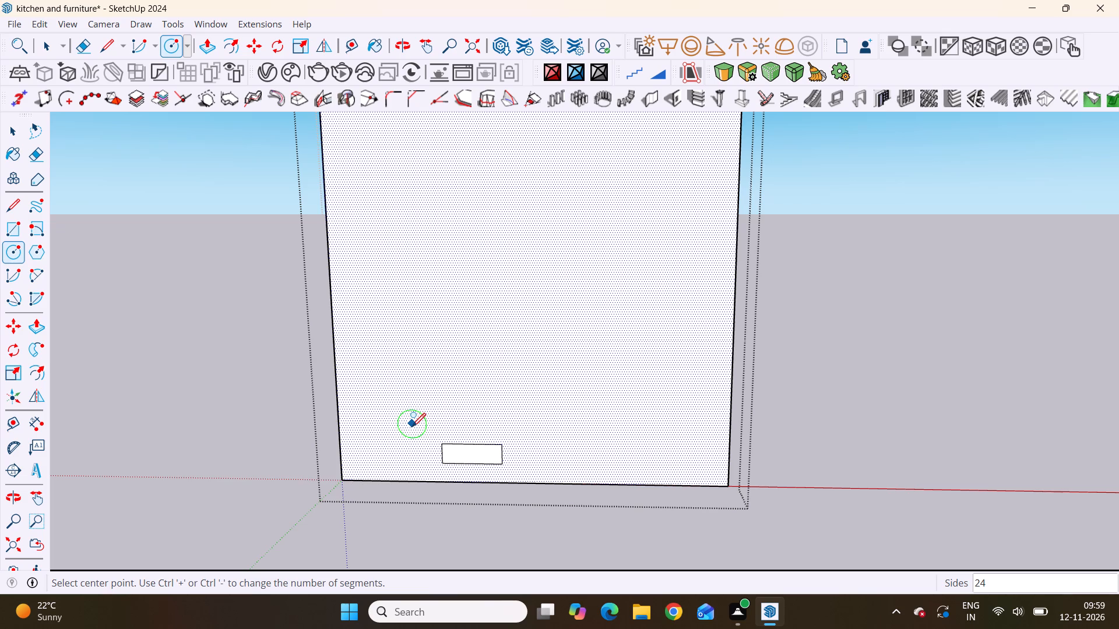
# Draw an arc bulging outward about 8 1/4" from the small rectangle's lower-left corner to a point about 1' 9 1/8" above it.
pyautogui.press('space')
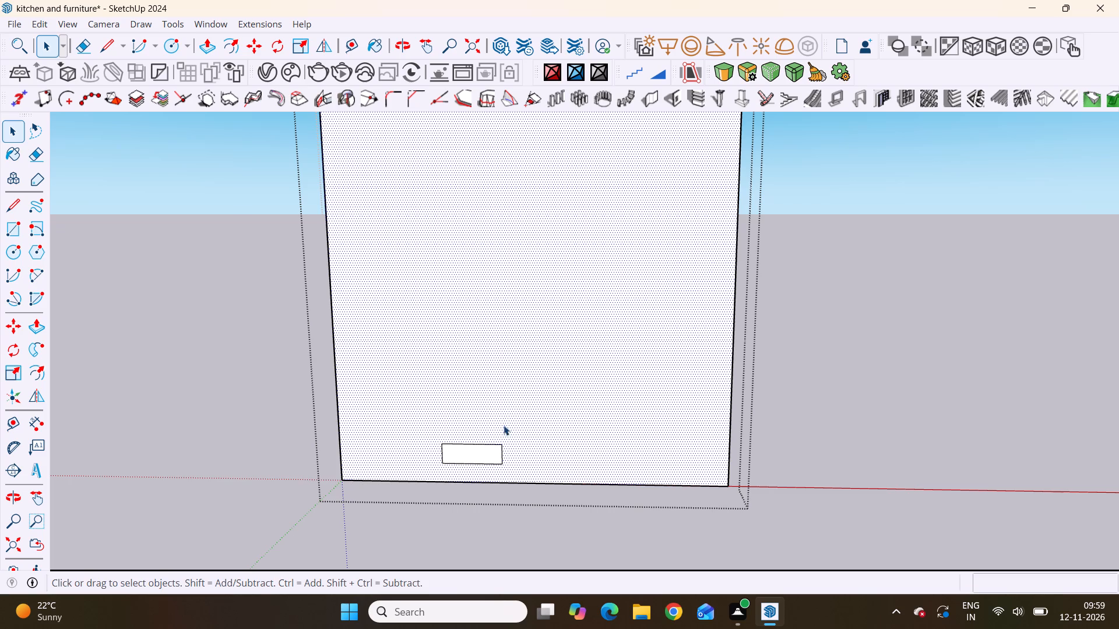
pyautogui.press('a')
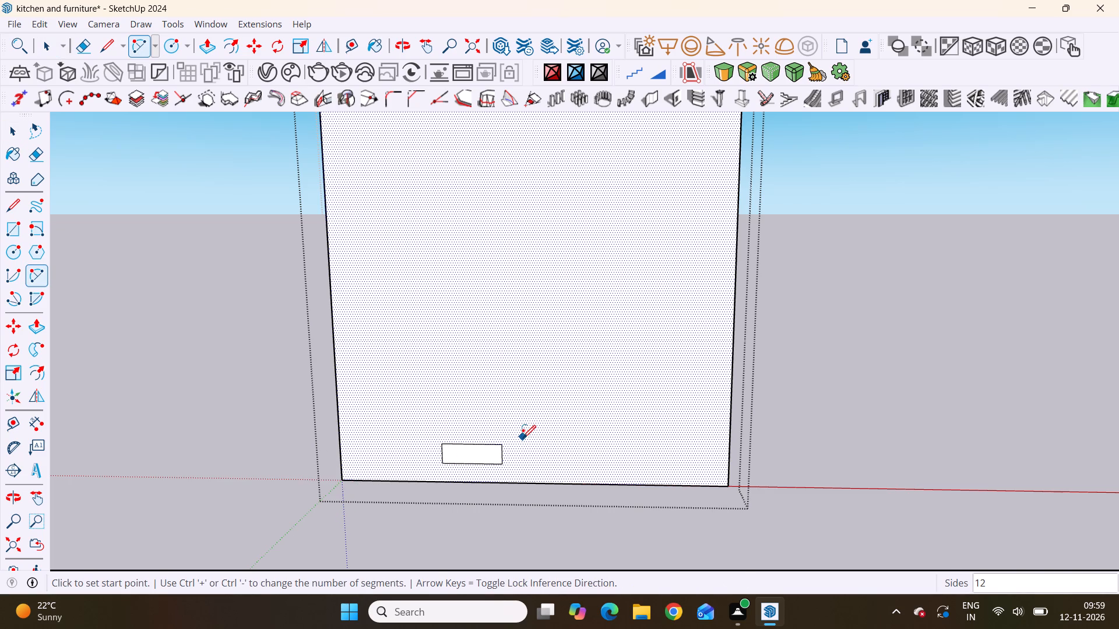
pyautogui.scroll(4, 446, 464)
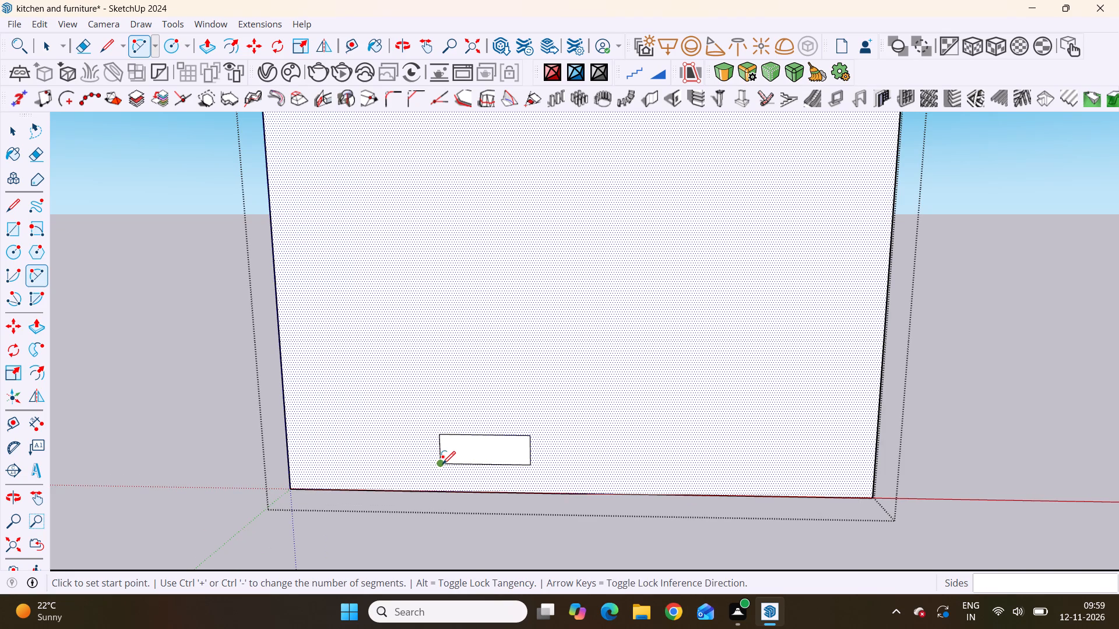
pyautogui.click(442, 464)
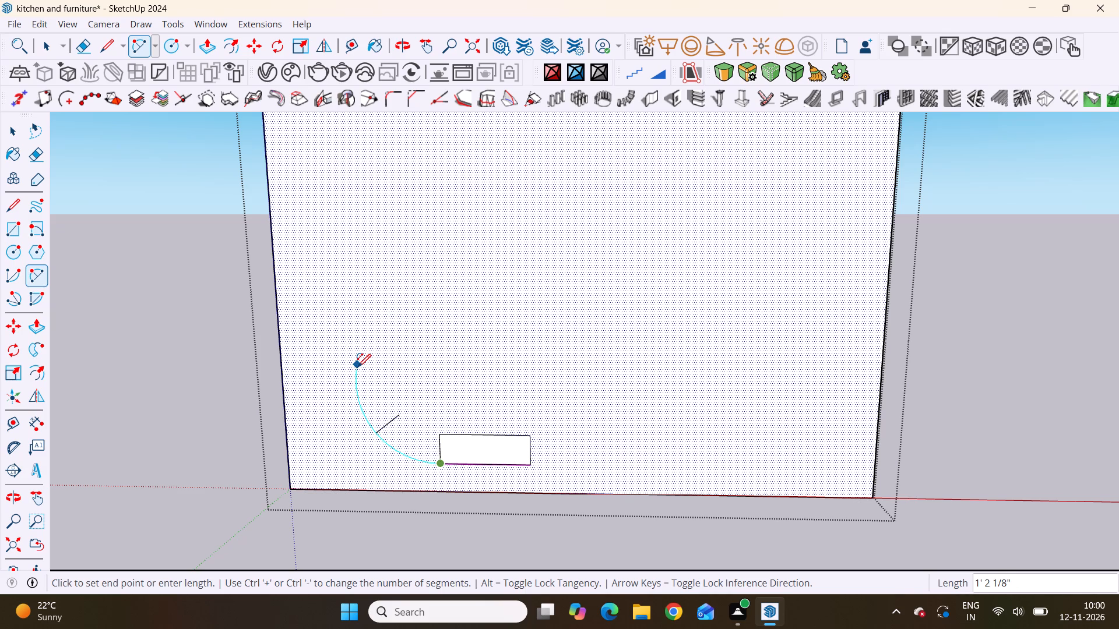
pyautogui.scroll(-2, 362, 369)
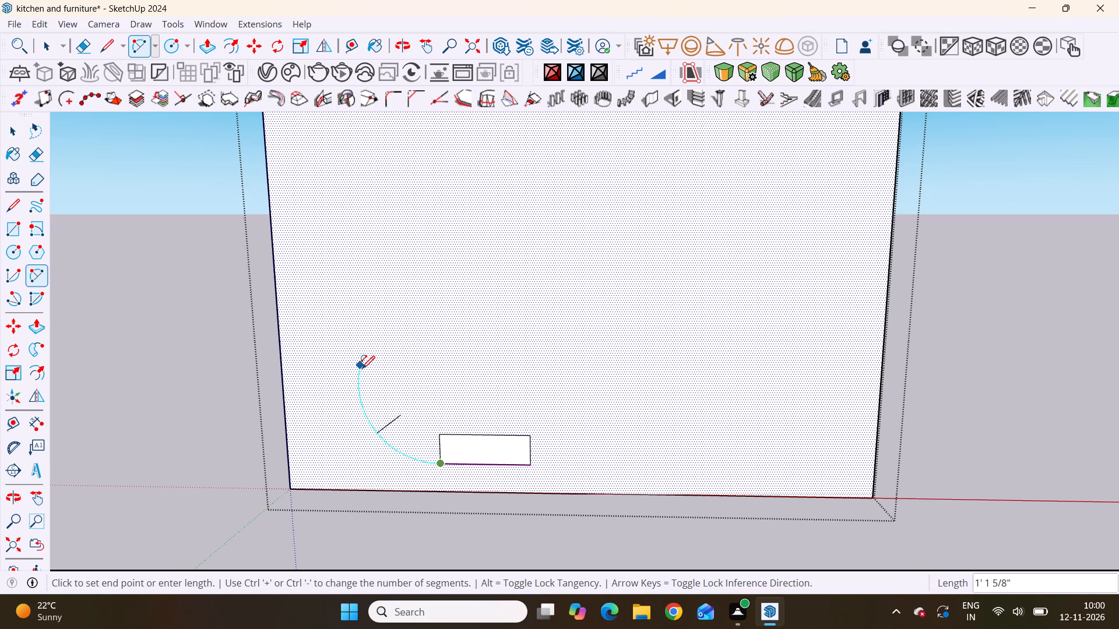
pyautogui.scroll(-5, 362, 369)
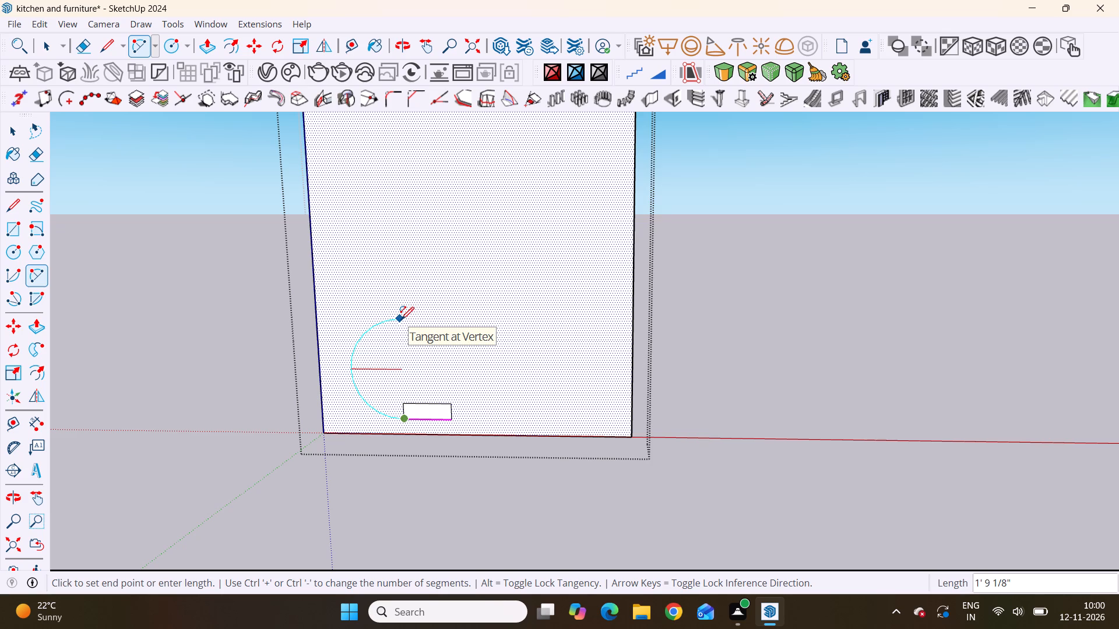
pyautogui.click(401, 320)
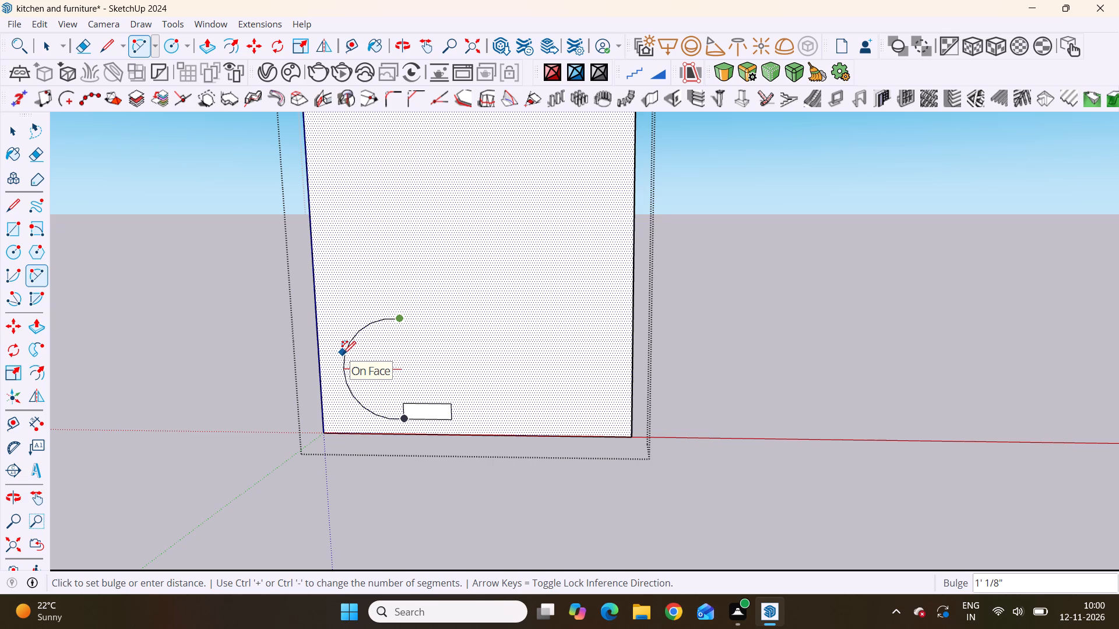
pyautogui.click(359, 313)
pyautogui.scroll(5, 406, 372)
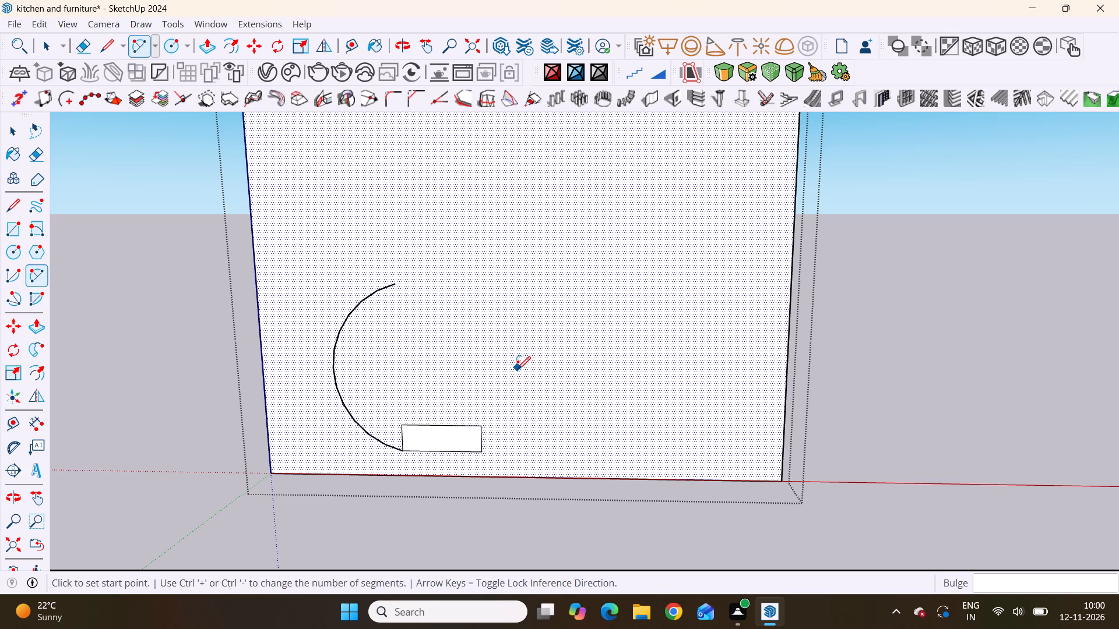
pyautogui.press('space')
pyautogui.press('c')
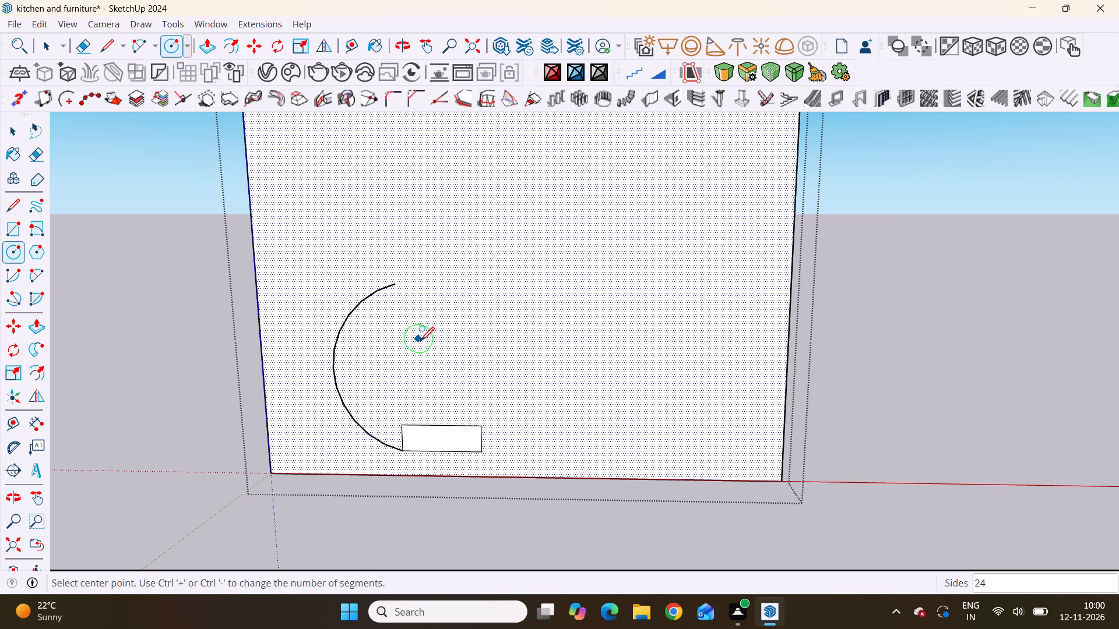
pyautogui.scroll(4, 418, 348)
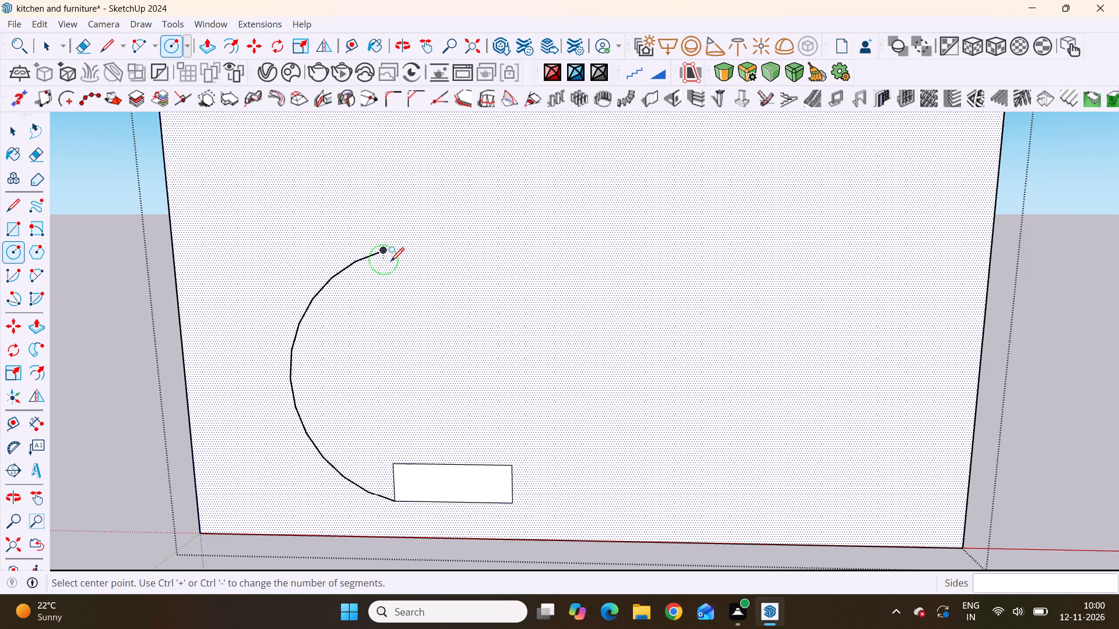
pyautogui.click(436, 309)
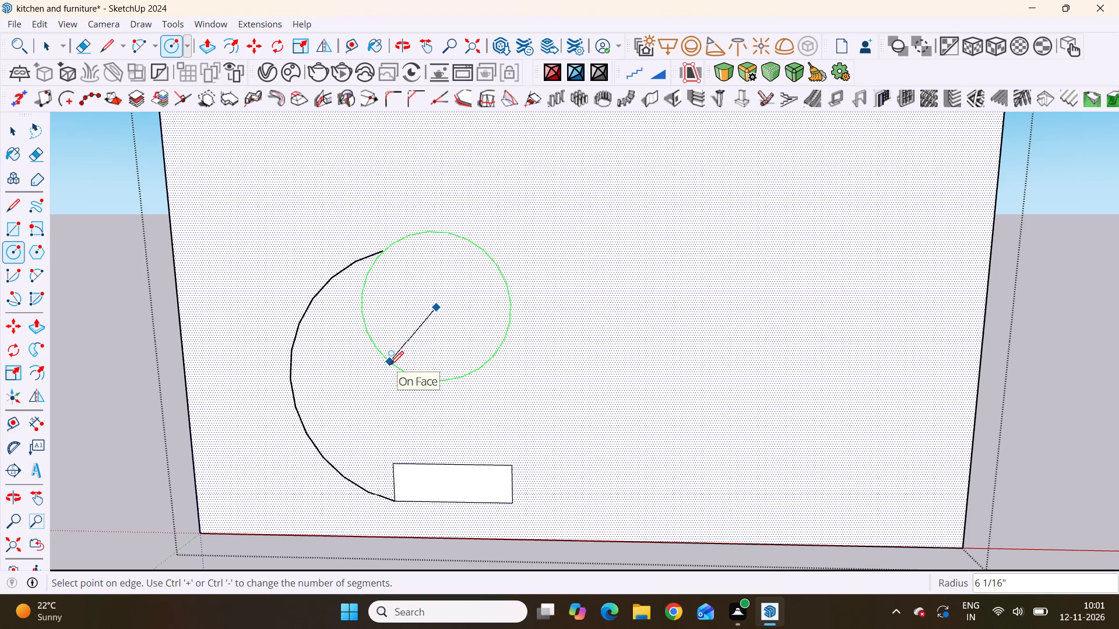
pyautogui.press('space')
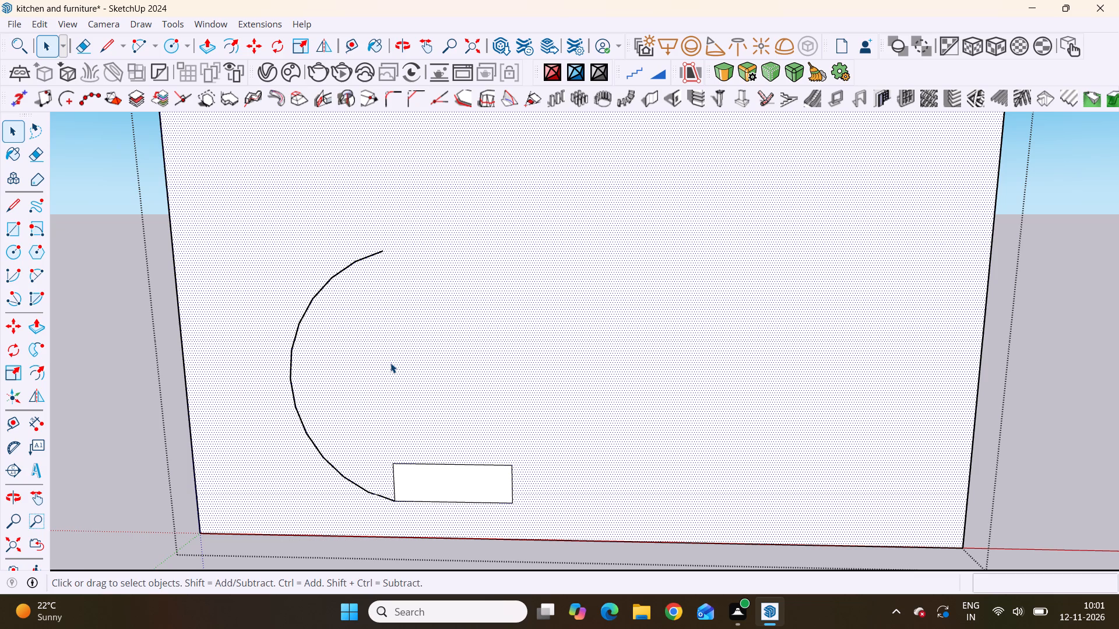
# Start a second arc on the panel's front face from the upper end of the first arc.
pyautogui.press('a')
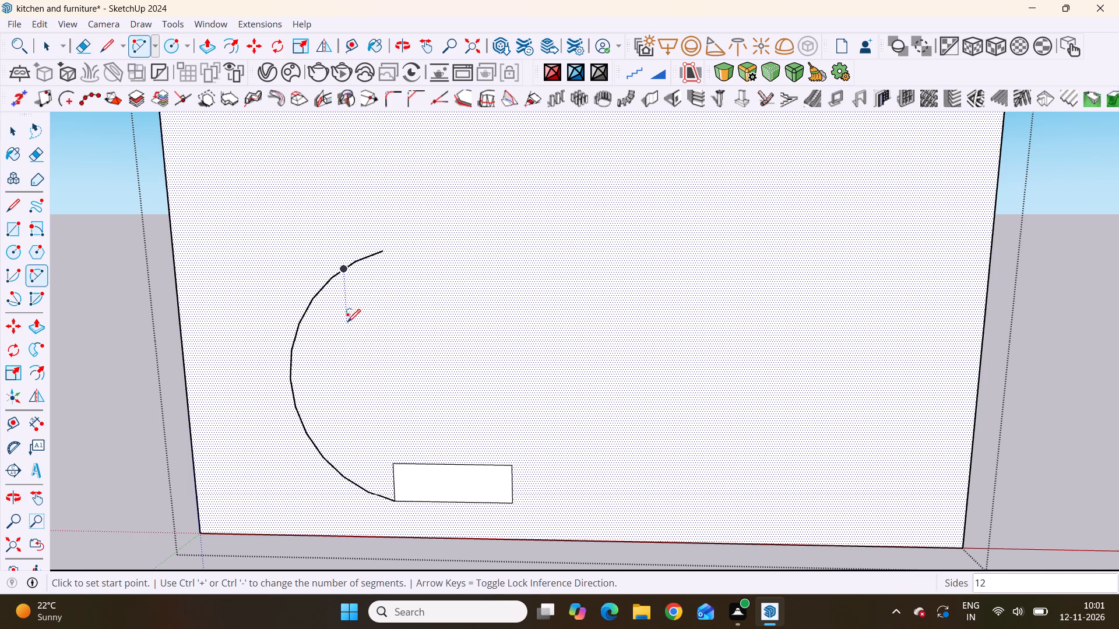
pyautogui.click(383, 252)
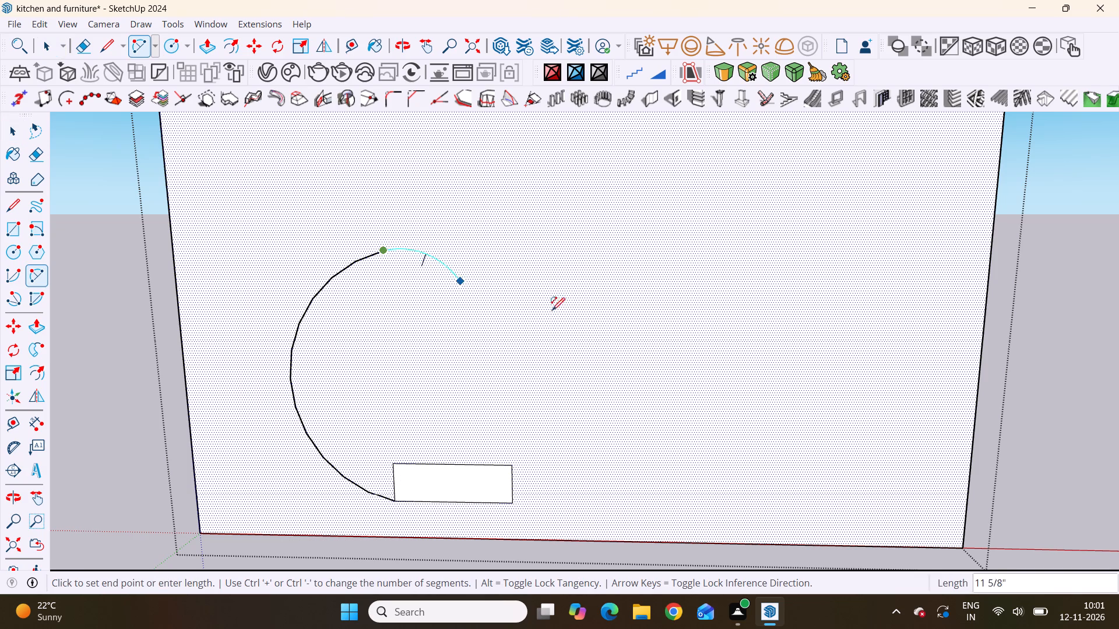
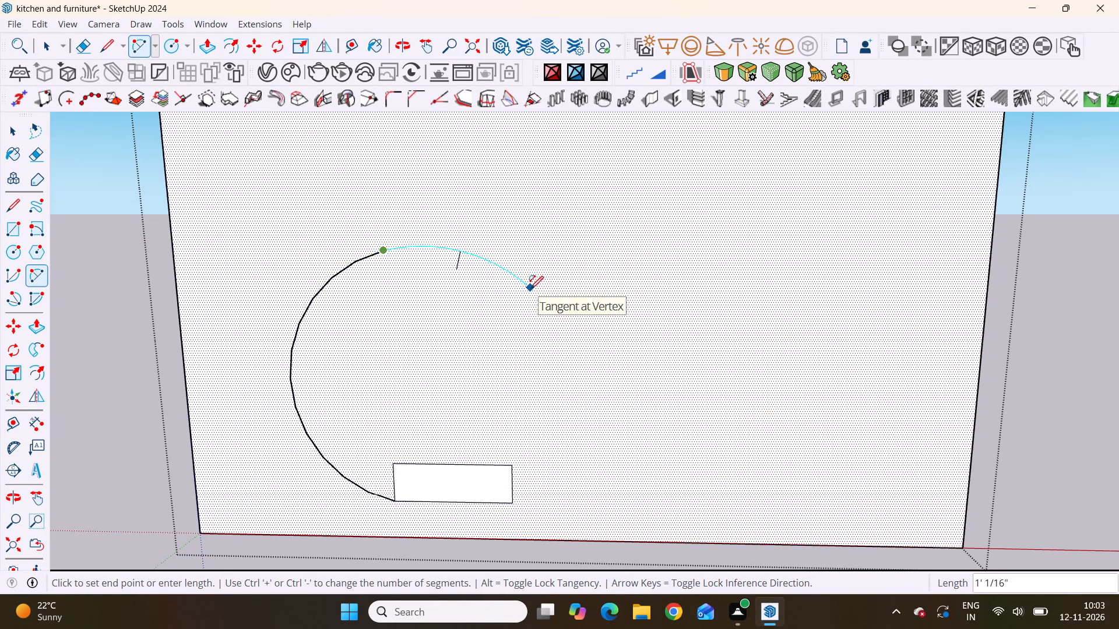
# Finish the second arc tangent to the first, ending about 1' 1 1/4" from its start and bulging upward about 1 5/8".
pyautogui.scroll(-4, 530, 289)
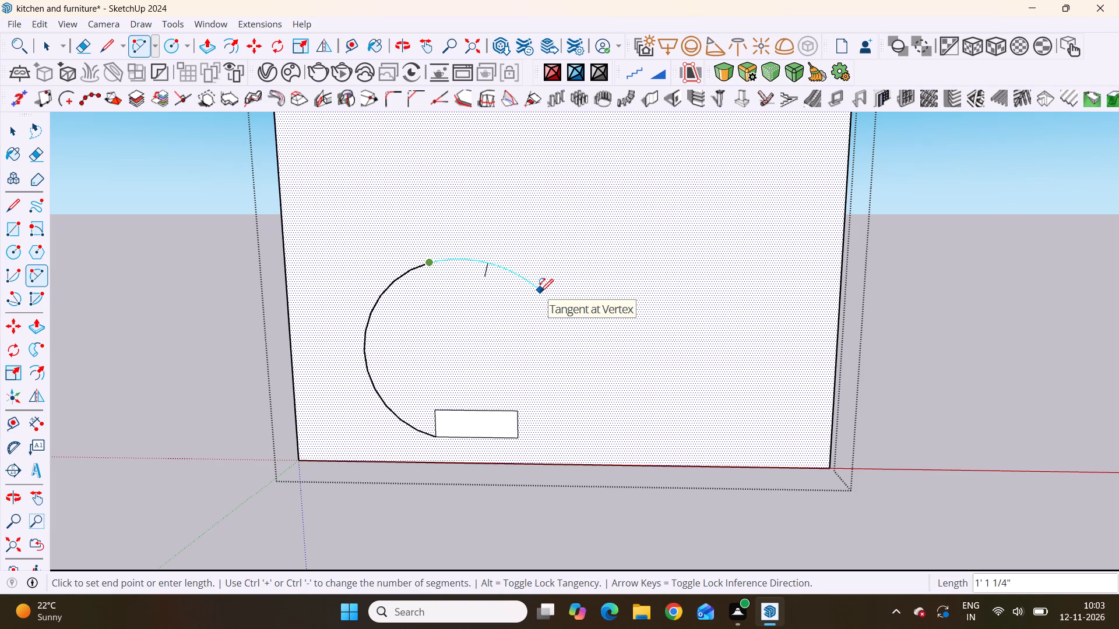
pyautogui.click(540, 292)
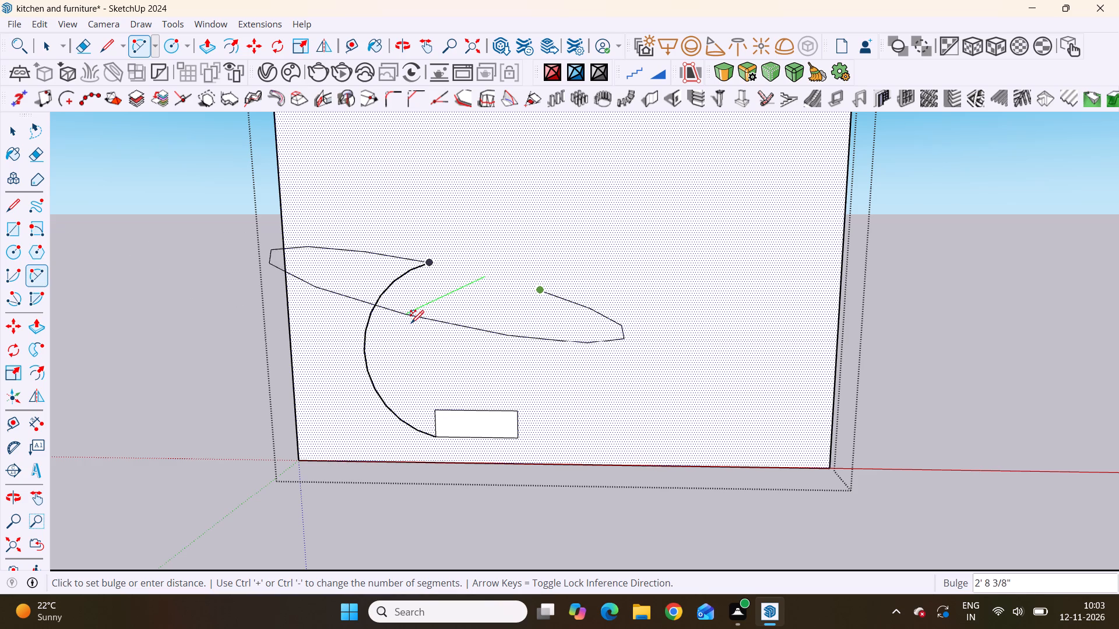
pyautogui.click(434, 243)
pyautogui.scroll(-10, 477, 331)
pyautogui.scroll(8, 480, 341)
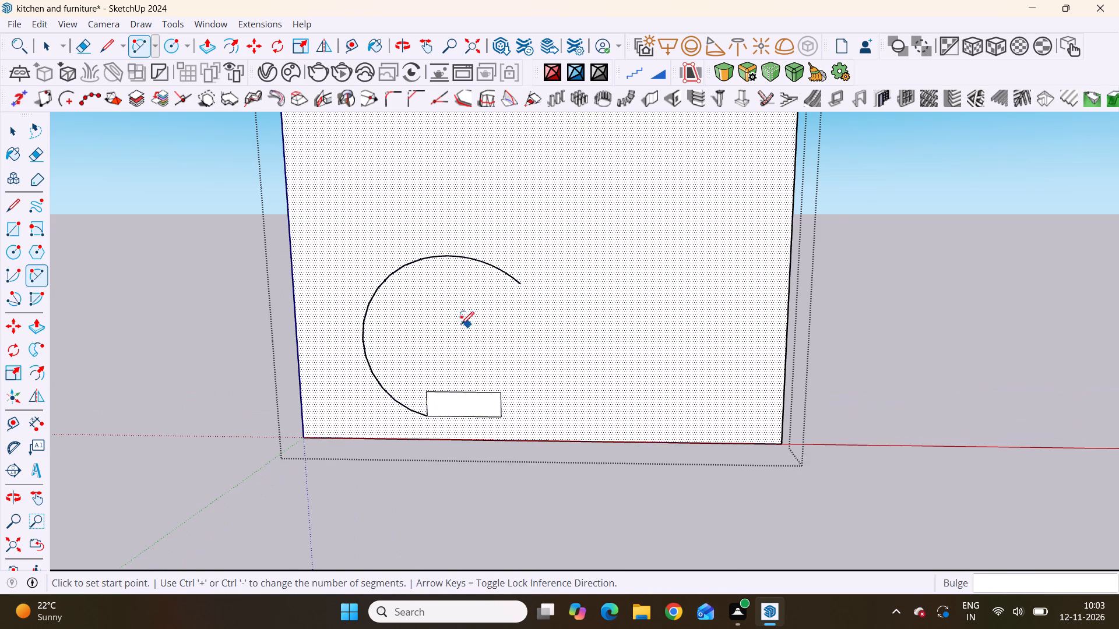
pyautogui.scroll(1, 458, 322)
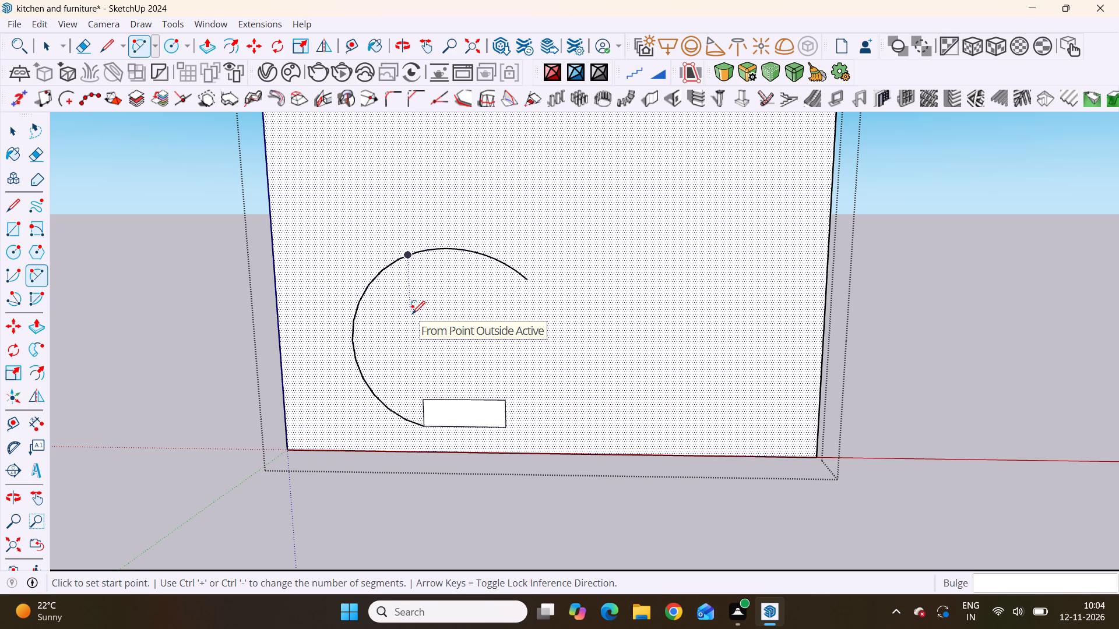
pyautogui.scroll(-2, 420, 314)
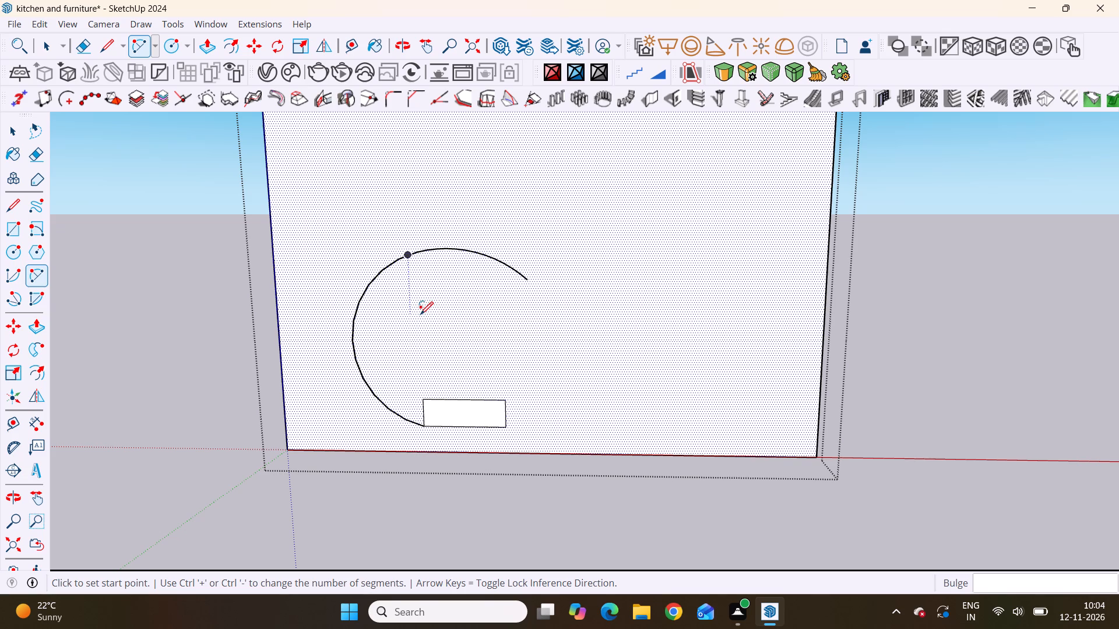
pyautogui.scroll(-7, 420, 314)
pyautogui.scroll(1, 464, 321)
pyautogui.scroll(-3, 466, 322)
pyautogui.scroll(3, 276, 356)
pyautogui.press('space')
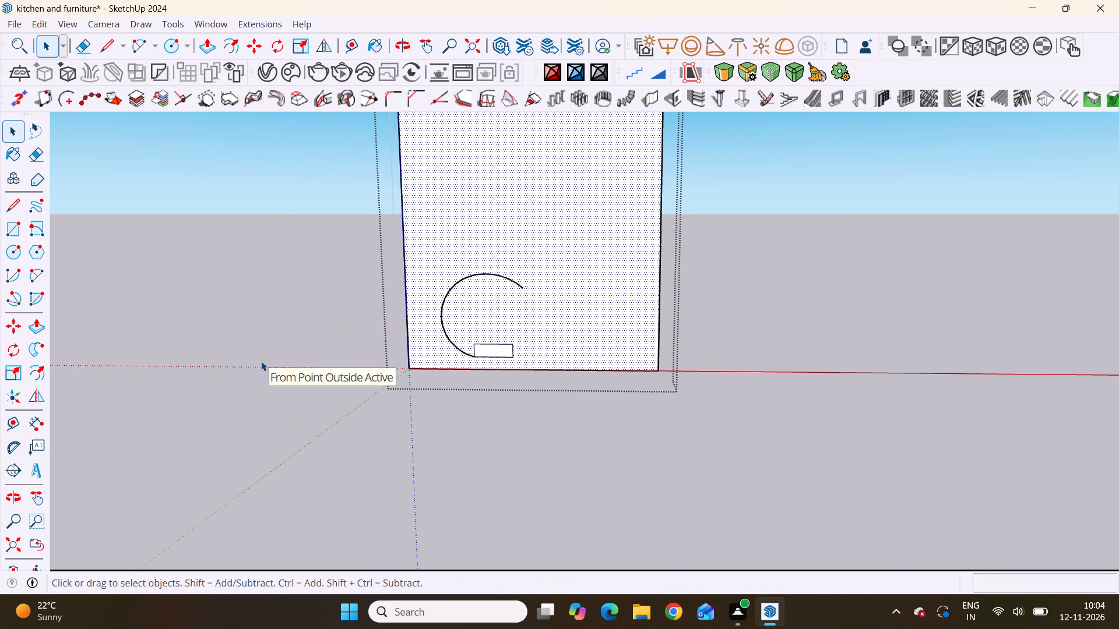
# Import the picture "WhatsApp Image 2026-11-11 at 11.50.27 PM" from the Downloads folder as an image.
pyautogui.scroll(-3, 397, 321)
pyautogui.scroll(5, 350, 295)
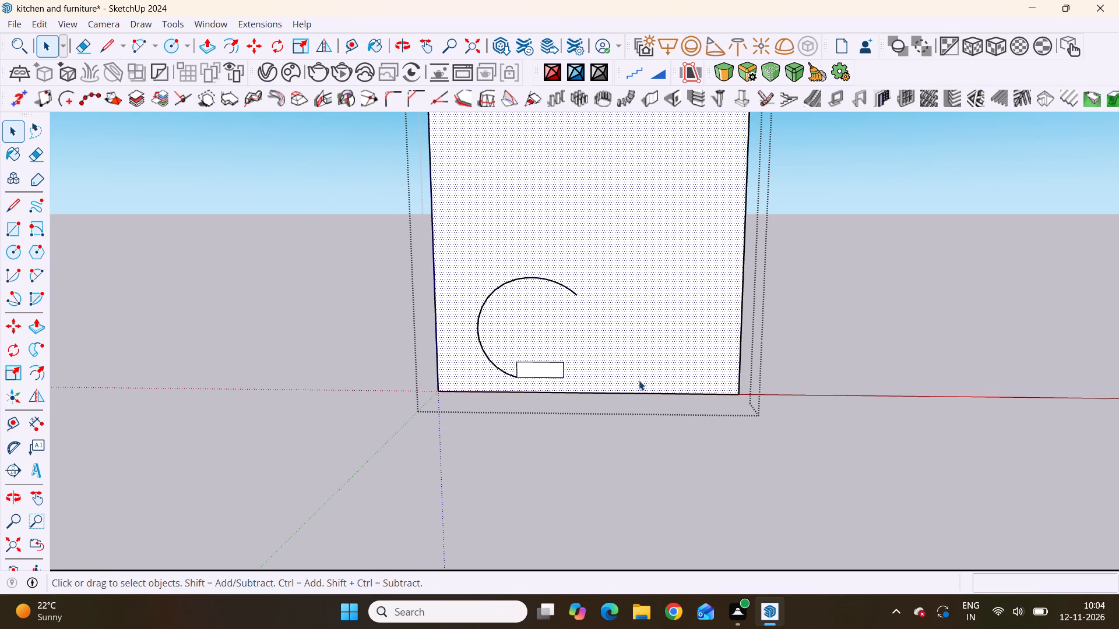
pyautogui.scroll(1, 770, 394)
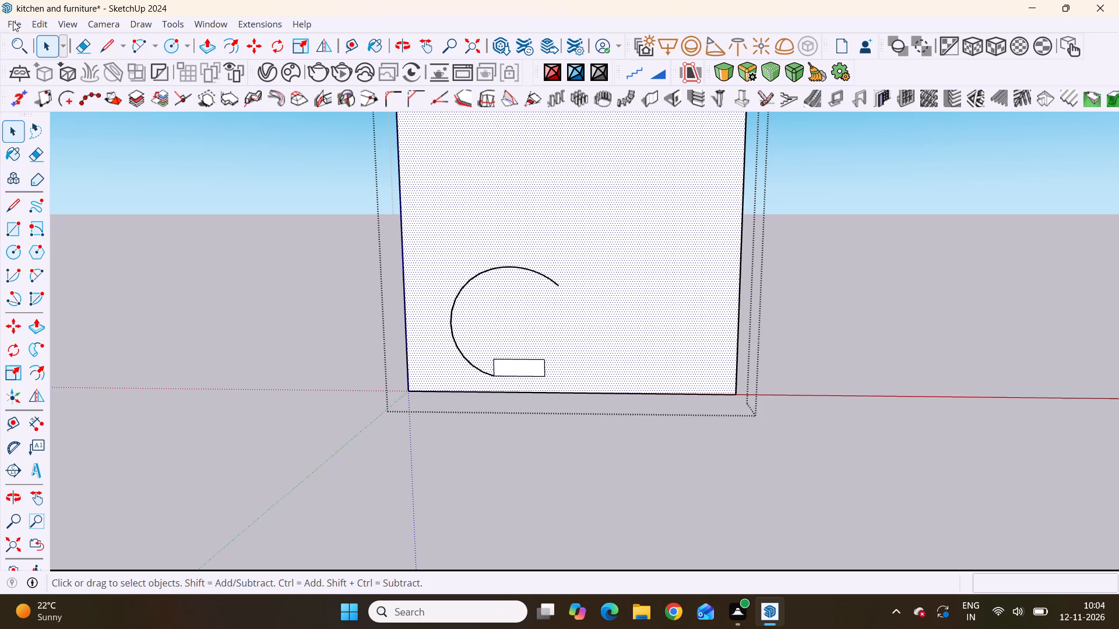
pyautogui.click(17, 21)
pyautogui.scroll(-2, 233, 313)
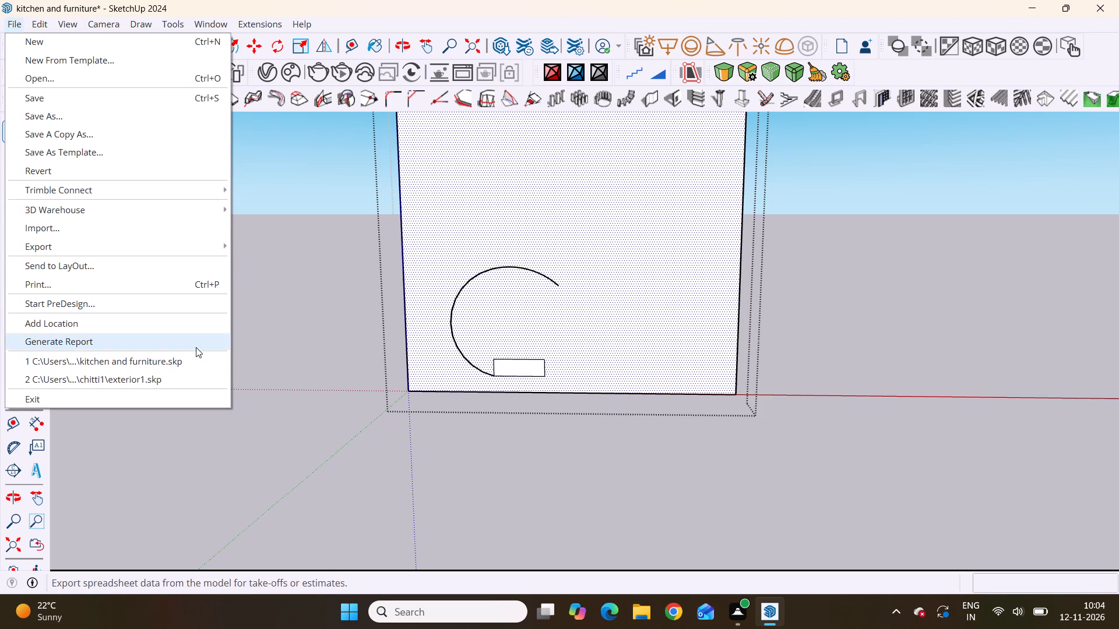
pyautogui.scroll(4, 121, 384)
pyautogui.scroll(-4, 62, 311)
pyautogui.scroll(5, 62, 311)
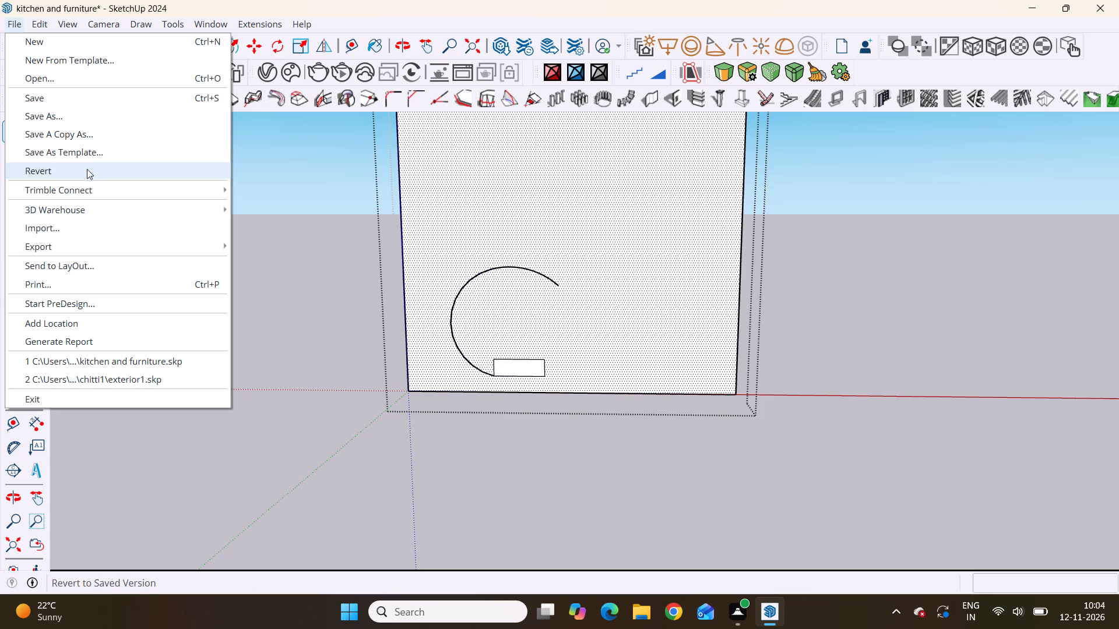
pyautogui.click(94, 241)
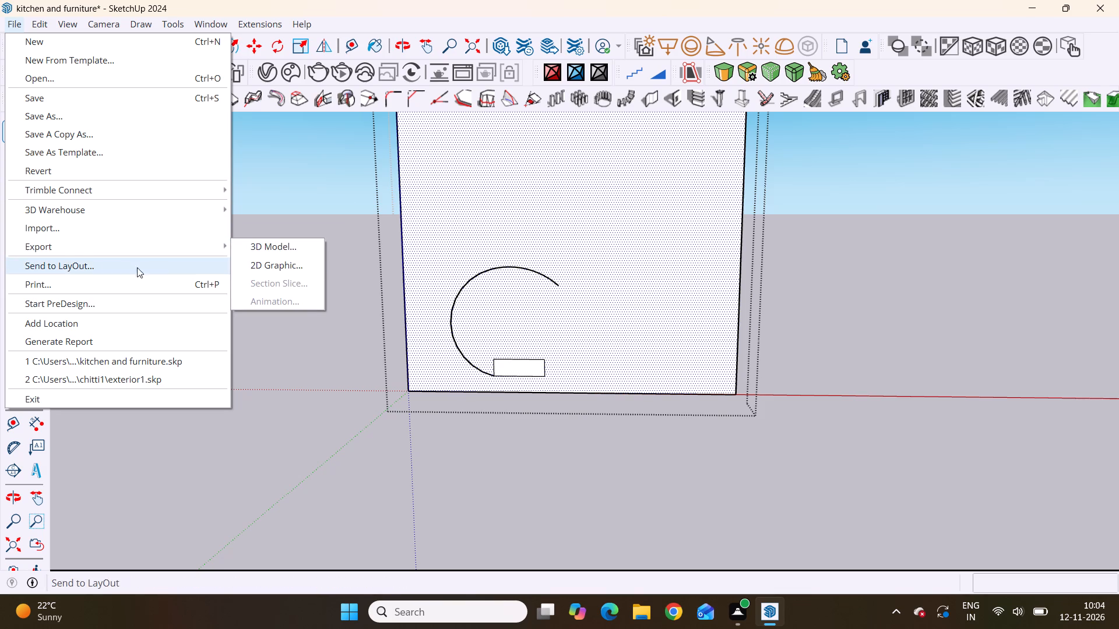
pyautogui.click(33, 249)
pyautogui.click(37, 231)
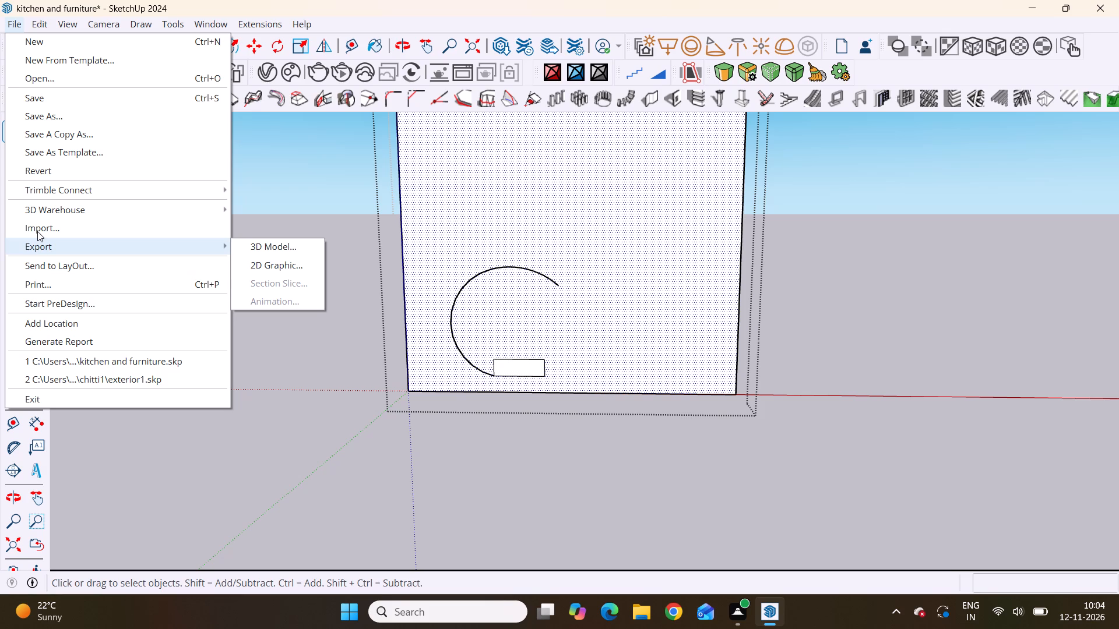
pyautogui.click(41, 230)
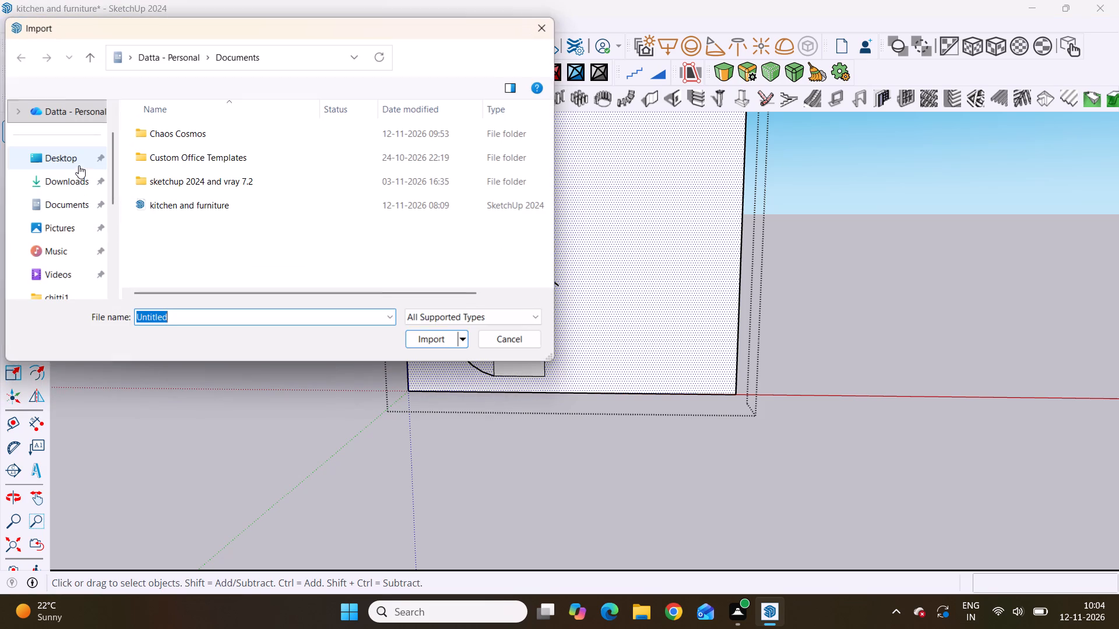
pyautogui.click(68, 186)
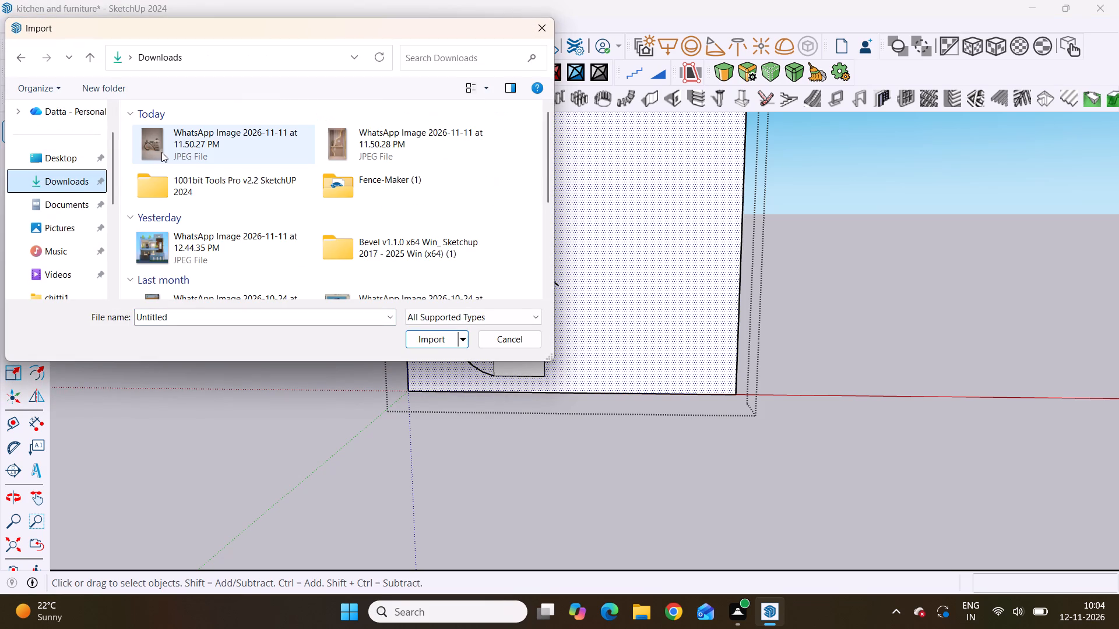
pyautogui.click(176, 152)
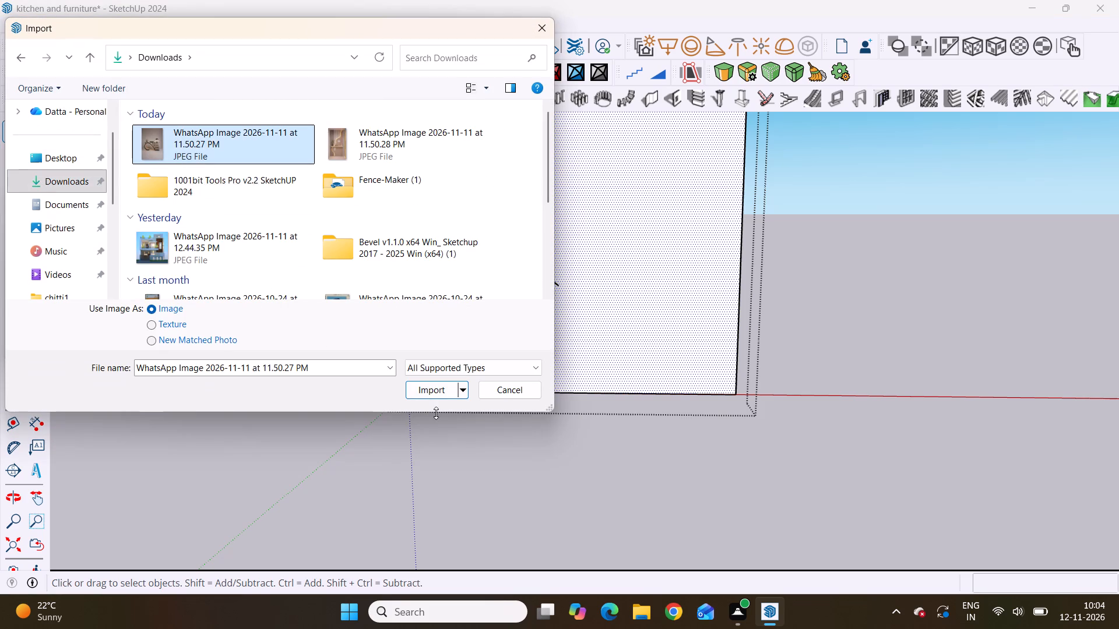
pyautogui.click(434, 395)
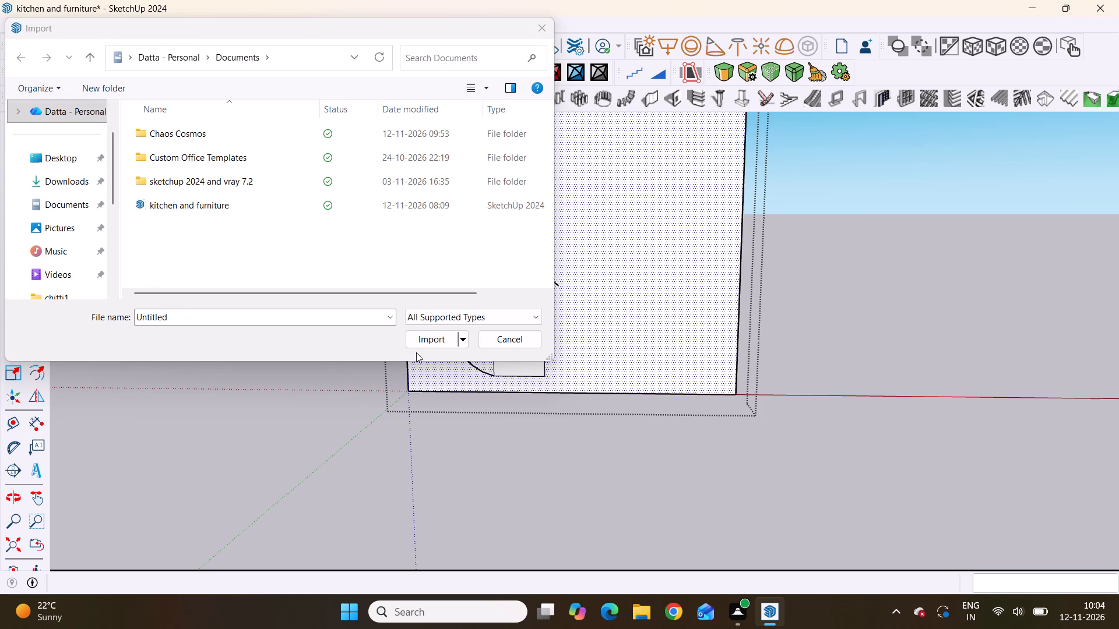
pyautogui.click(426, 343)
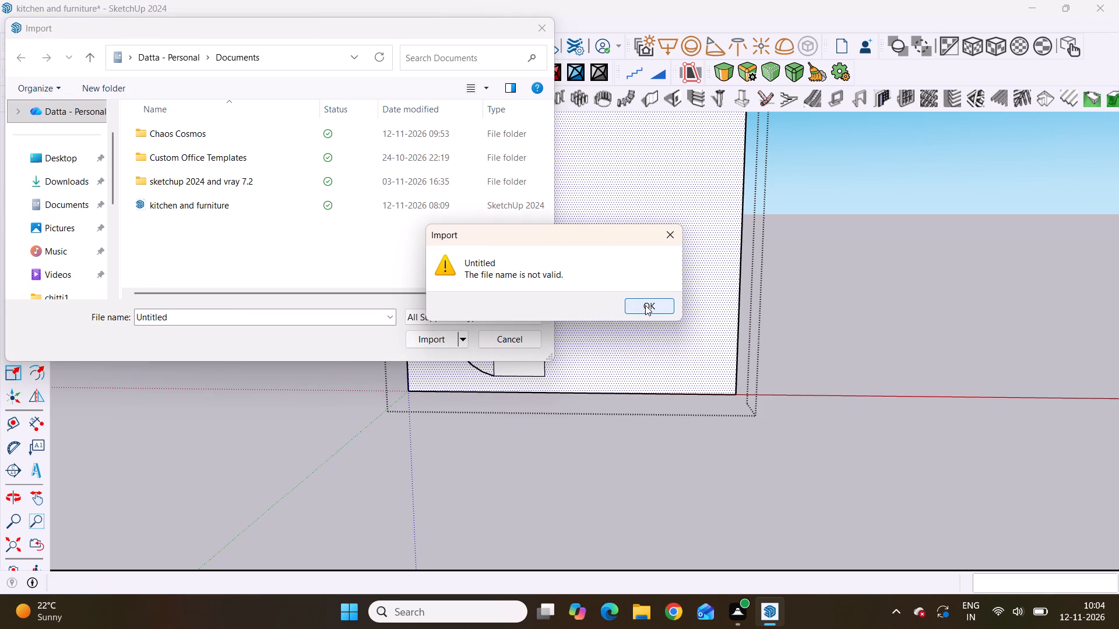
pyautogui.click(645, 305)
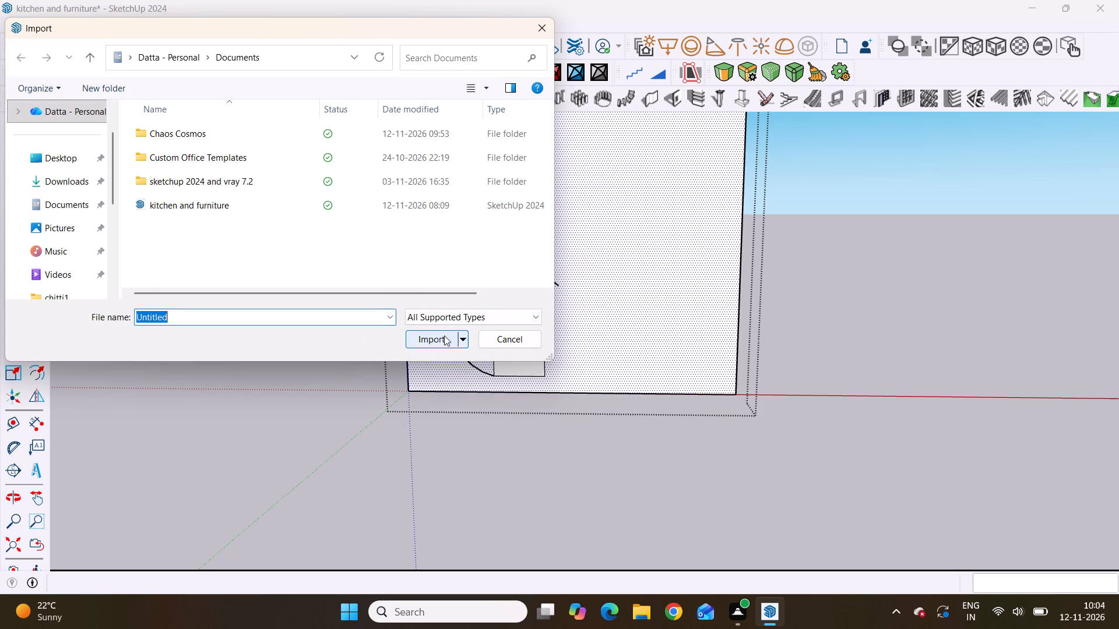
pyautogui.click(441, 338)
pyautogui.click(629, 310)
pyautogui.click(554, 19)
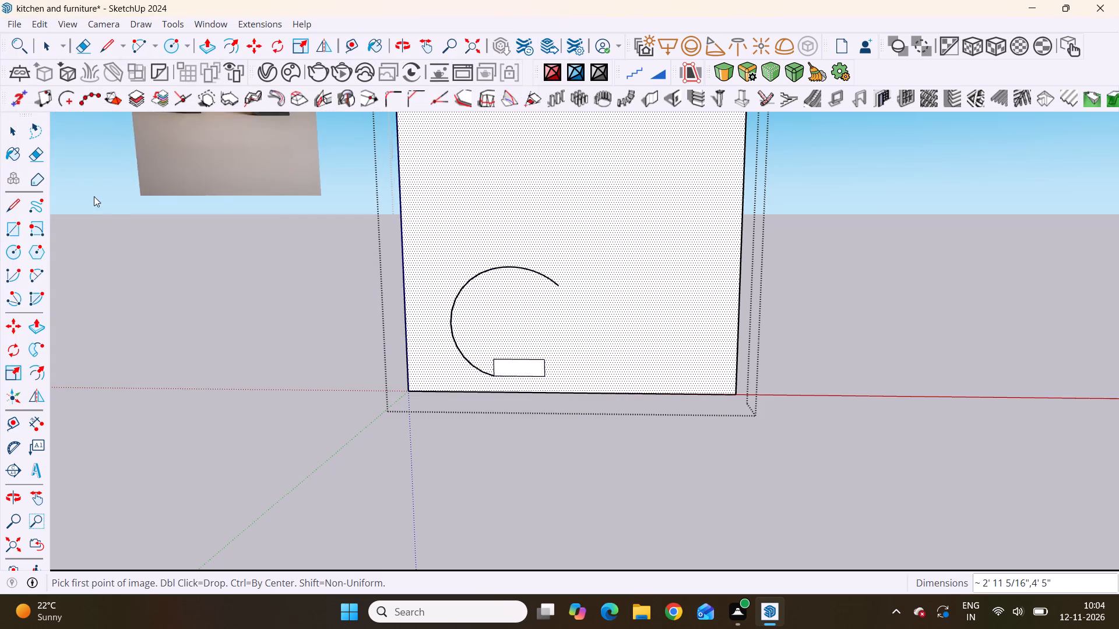
# Place the imported image flat on the ground along the red axis beside the upright panel, about 13' high.
pyautogui.scroll(-7, 242, 532)
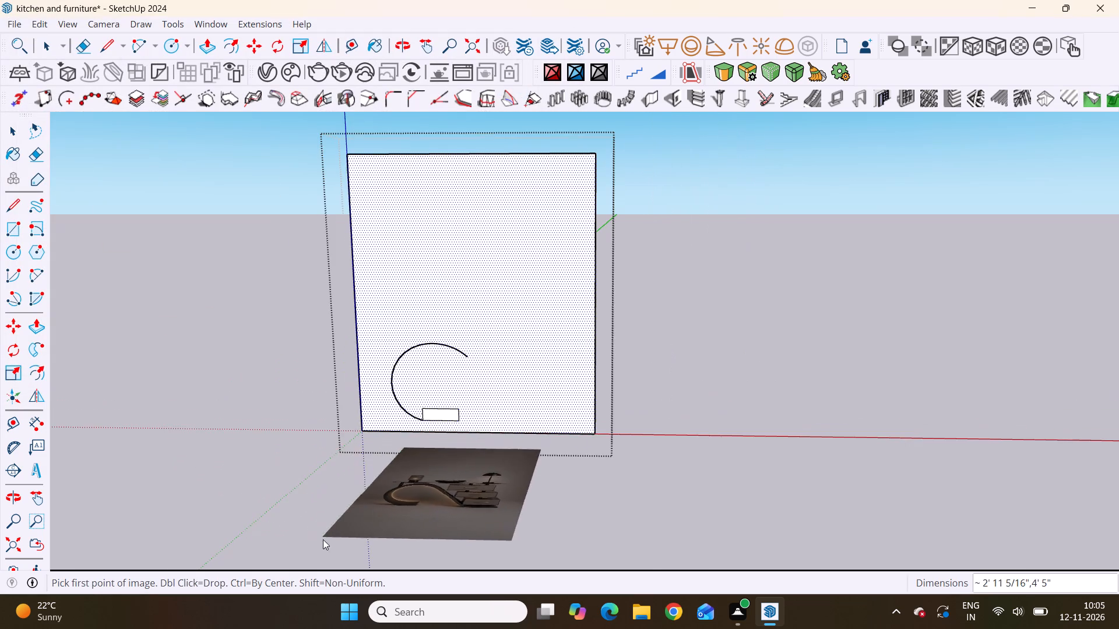
pyautogui.scroll(-10, 329, 539)
pyautogui.scroll(7, 273, 496)
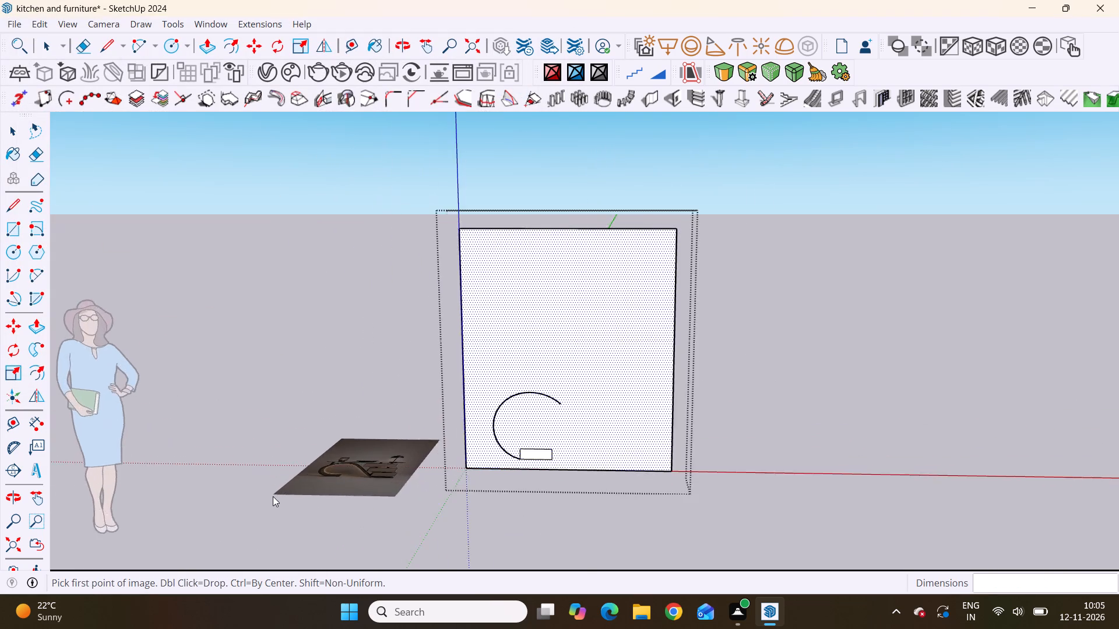
pyautogui.scroll(6, 273, 496)
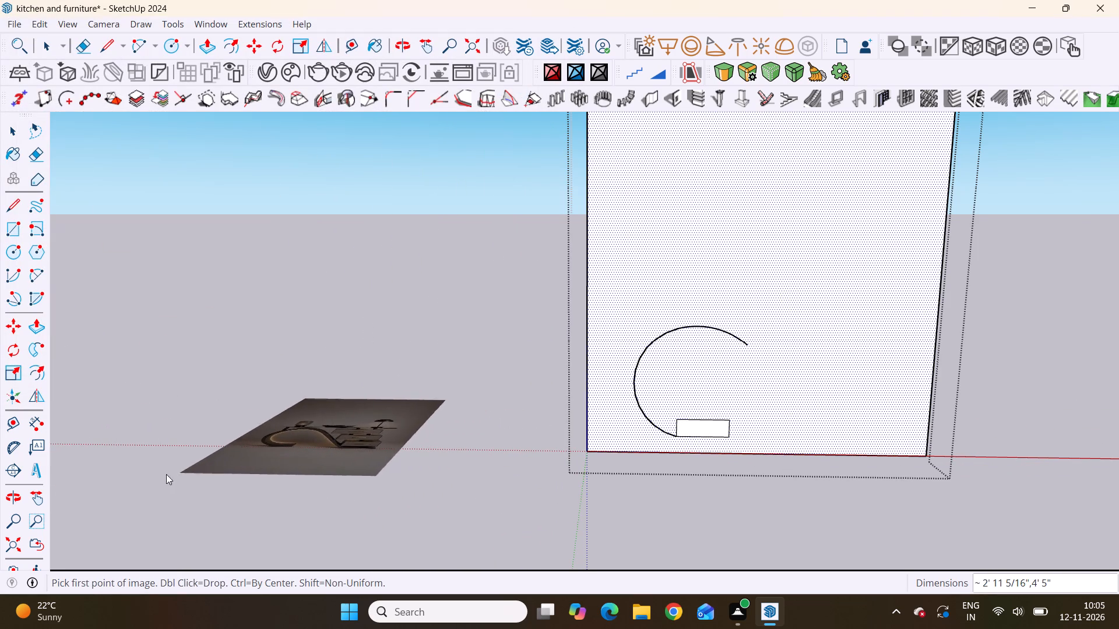
pyautogui.click(76, 445)
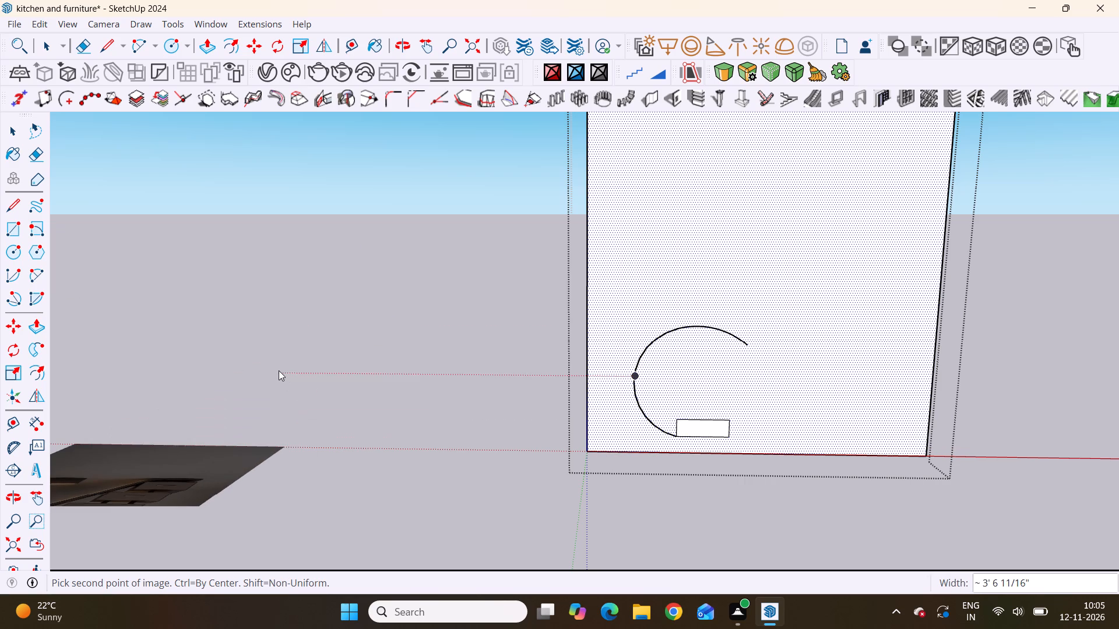
pyautogui.scroll(-11, 279, 370)
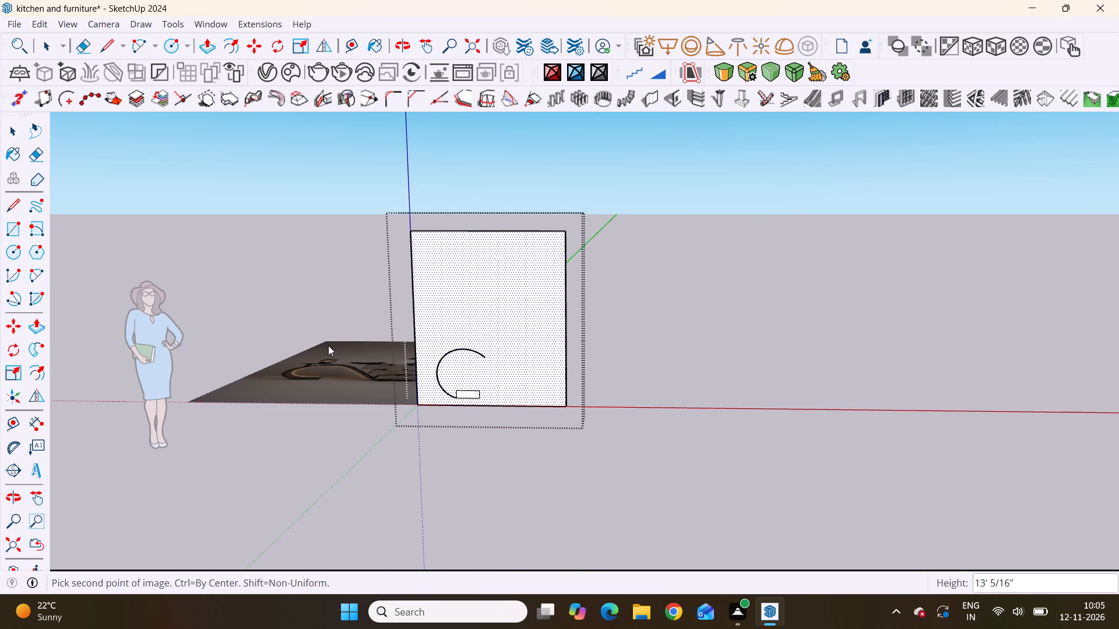
pyautogui.click(328, 345)
# Move the reference image about 1' 6 15/16" along the red axis, away from the upright panel.
pyautogui.scroll(-4, 342, 418)
pyautogui.moveTo(338, 425); pyautogui.dragTo(494, 493, button='middle')
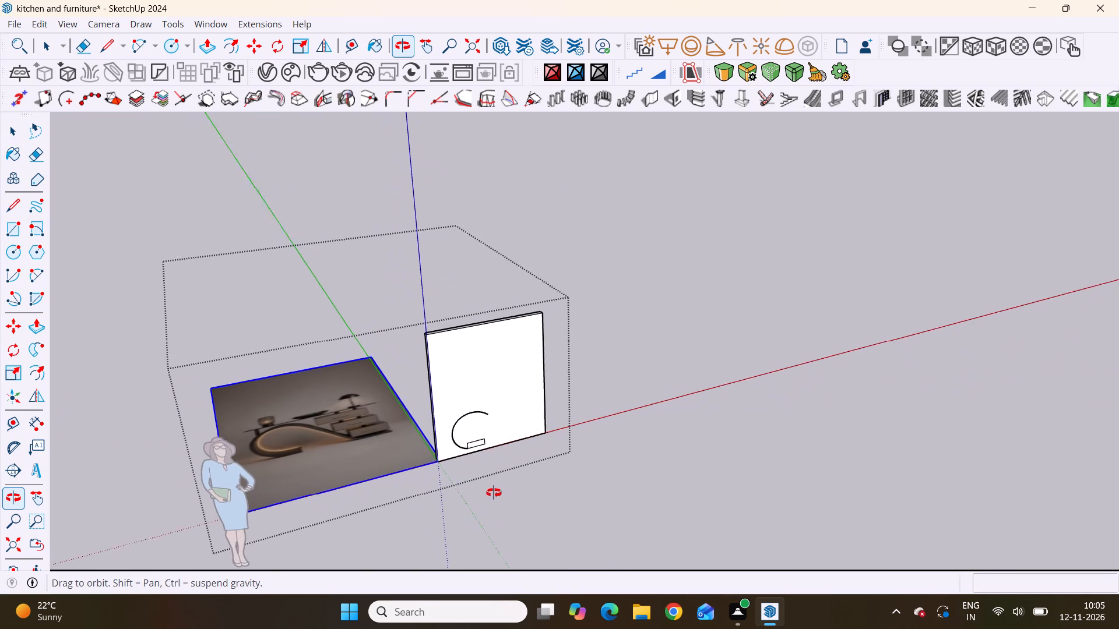
pyautogui.moveTo(494, 493); pyautogui.dragTo(477, 496, button='middle')
pyautogui.scroll(3, 442, 480)
pyautogui.scroll(-8, 255, 395)
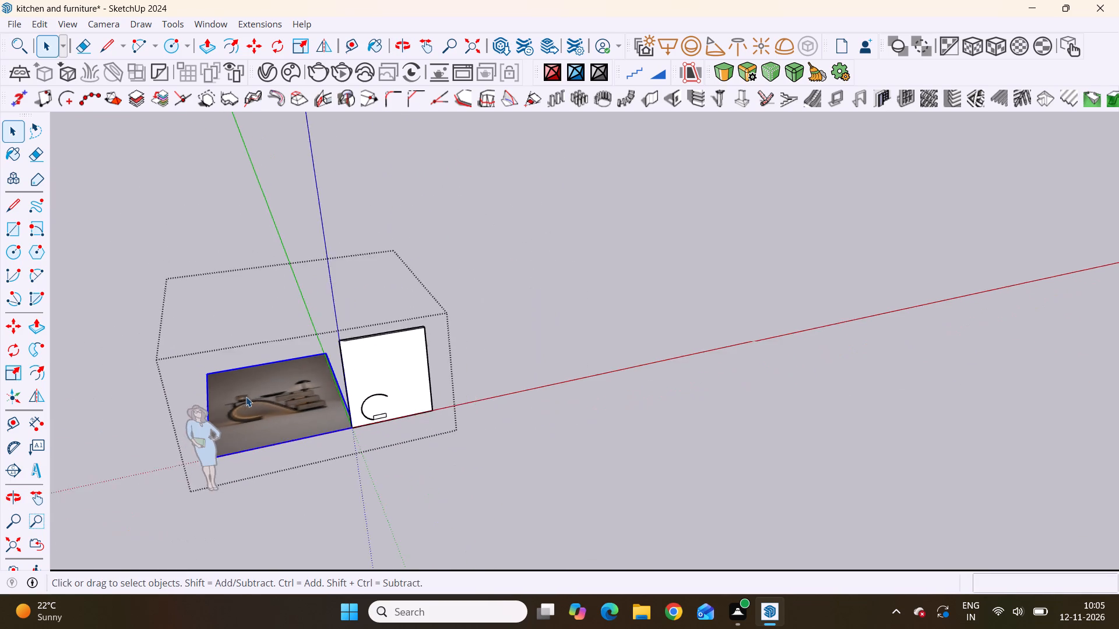
pyautogui.scroll(5, 273, 423)
pyautogui.press('m')
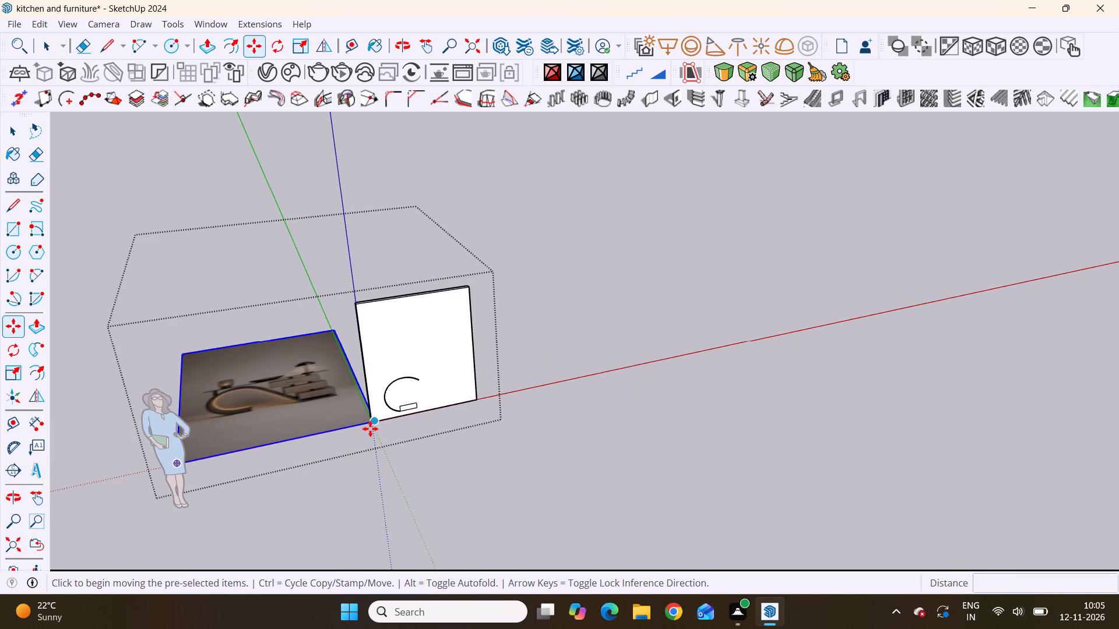
pyautogui.click(370, 428)
pyautogui.click(339, 430)
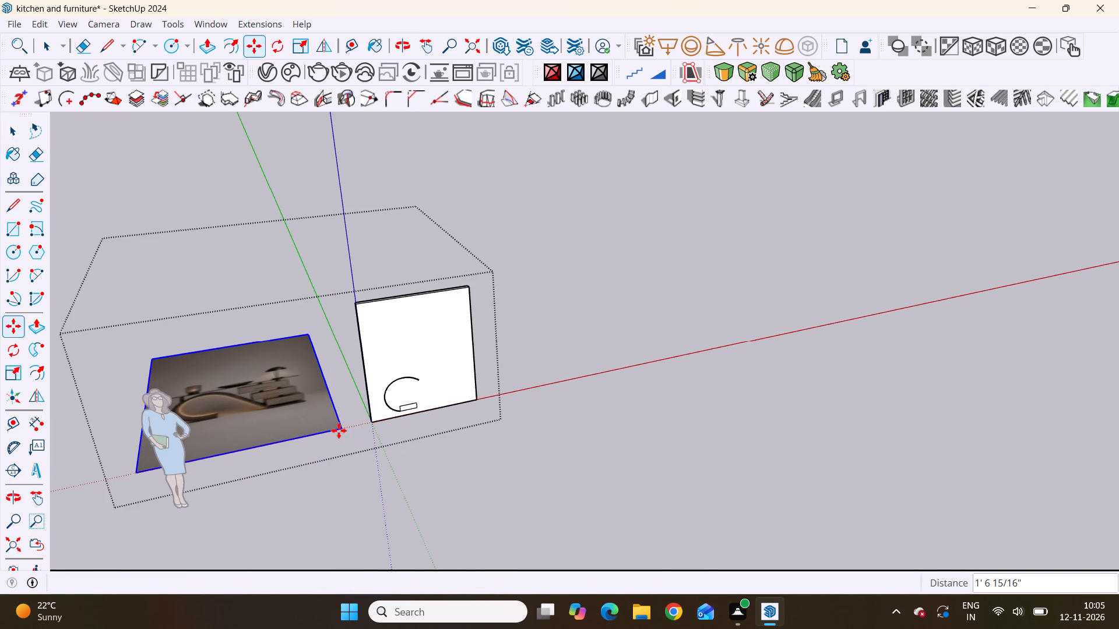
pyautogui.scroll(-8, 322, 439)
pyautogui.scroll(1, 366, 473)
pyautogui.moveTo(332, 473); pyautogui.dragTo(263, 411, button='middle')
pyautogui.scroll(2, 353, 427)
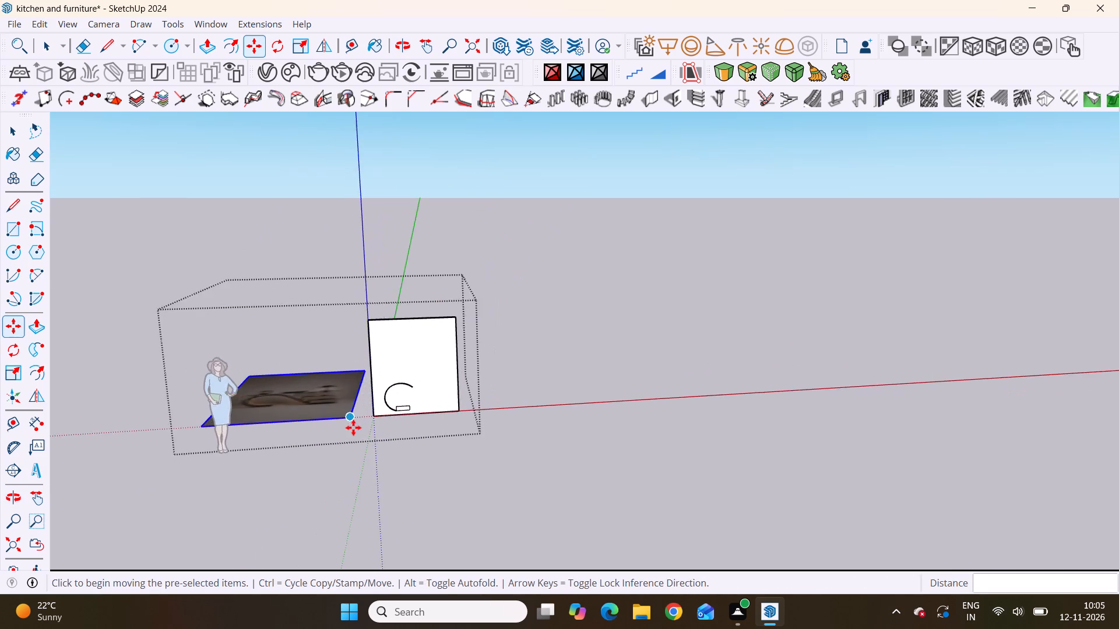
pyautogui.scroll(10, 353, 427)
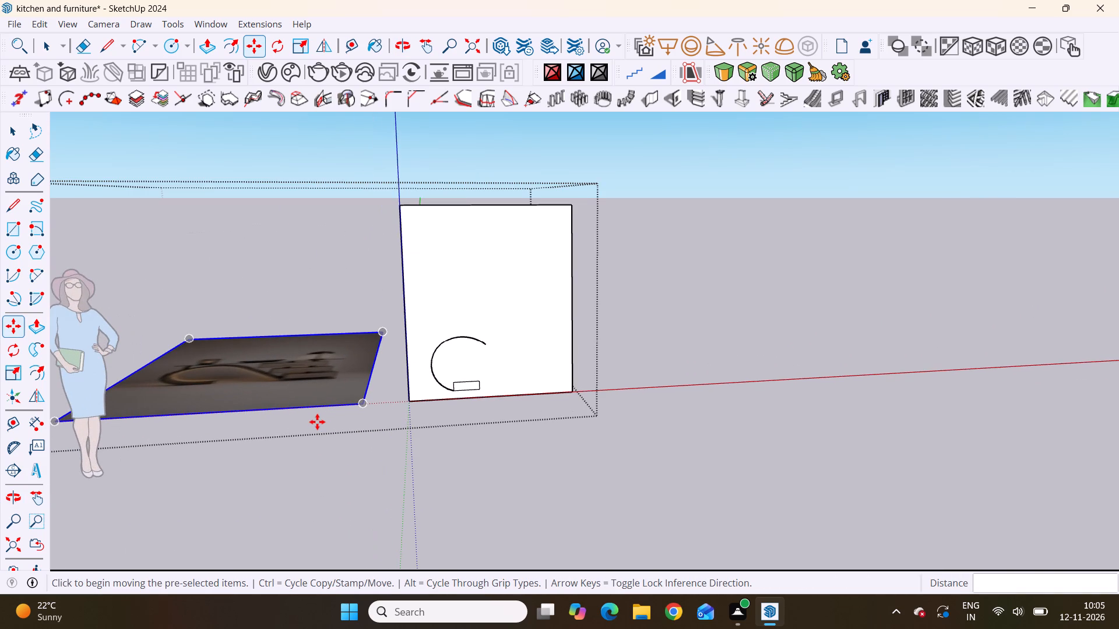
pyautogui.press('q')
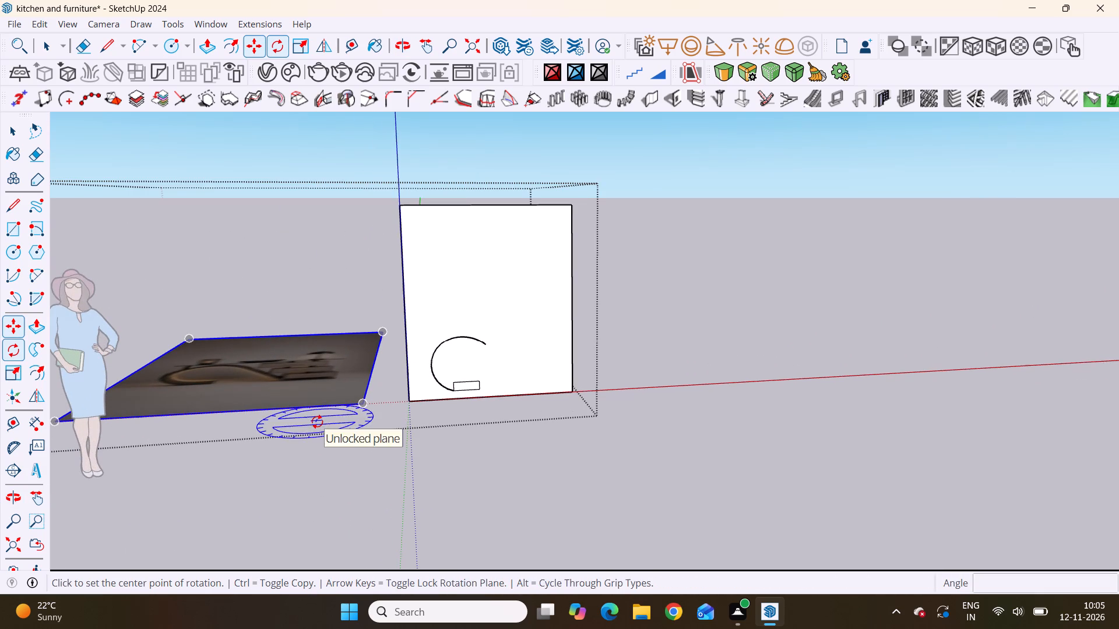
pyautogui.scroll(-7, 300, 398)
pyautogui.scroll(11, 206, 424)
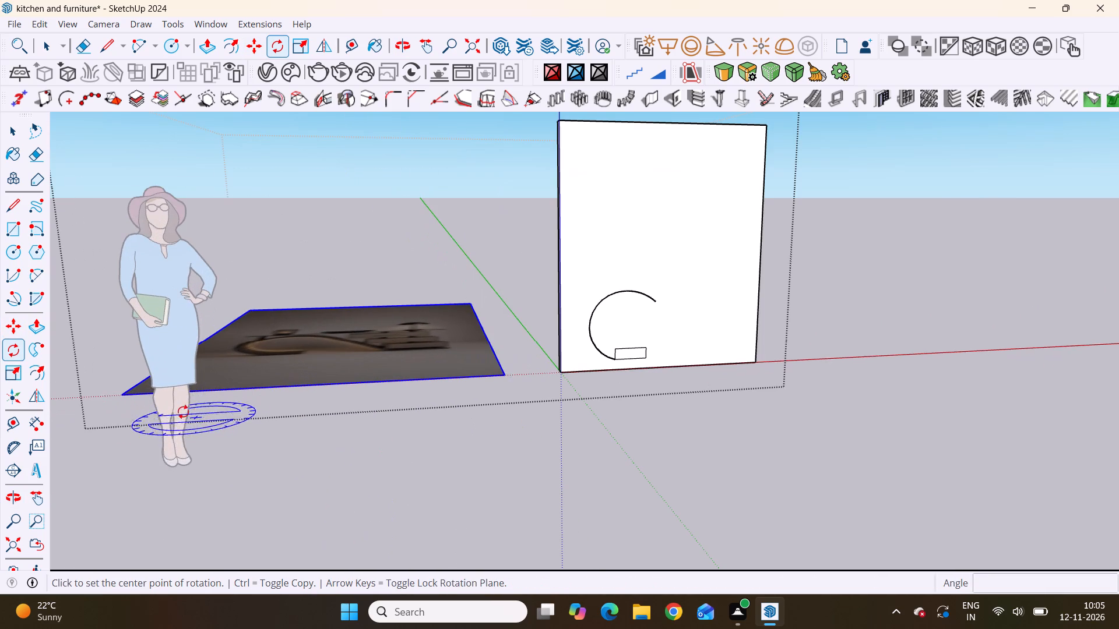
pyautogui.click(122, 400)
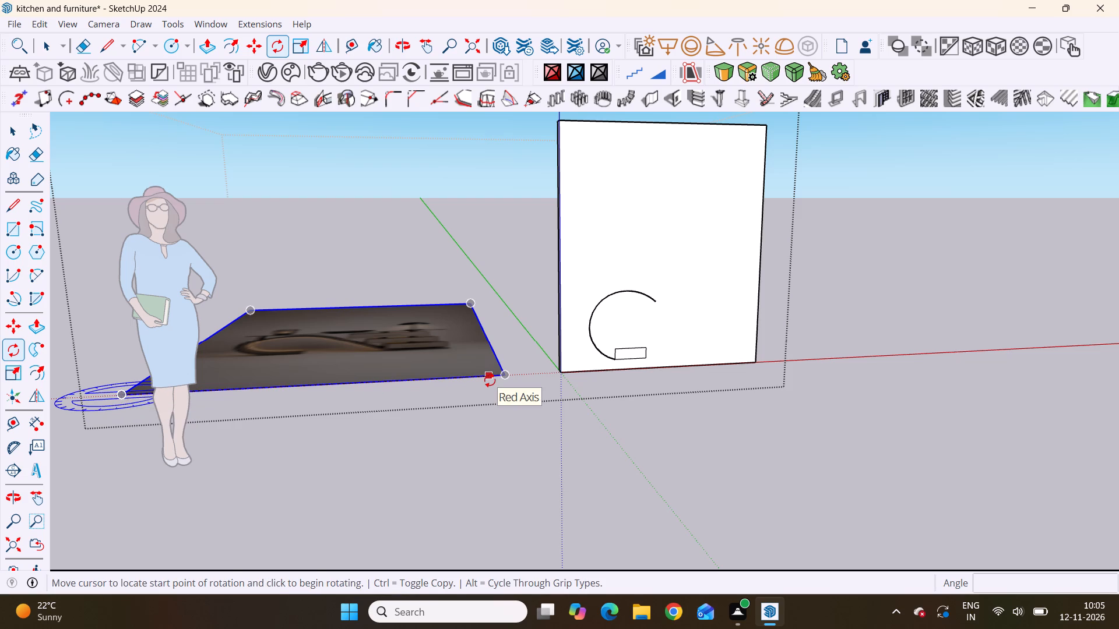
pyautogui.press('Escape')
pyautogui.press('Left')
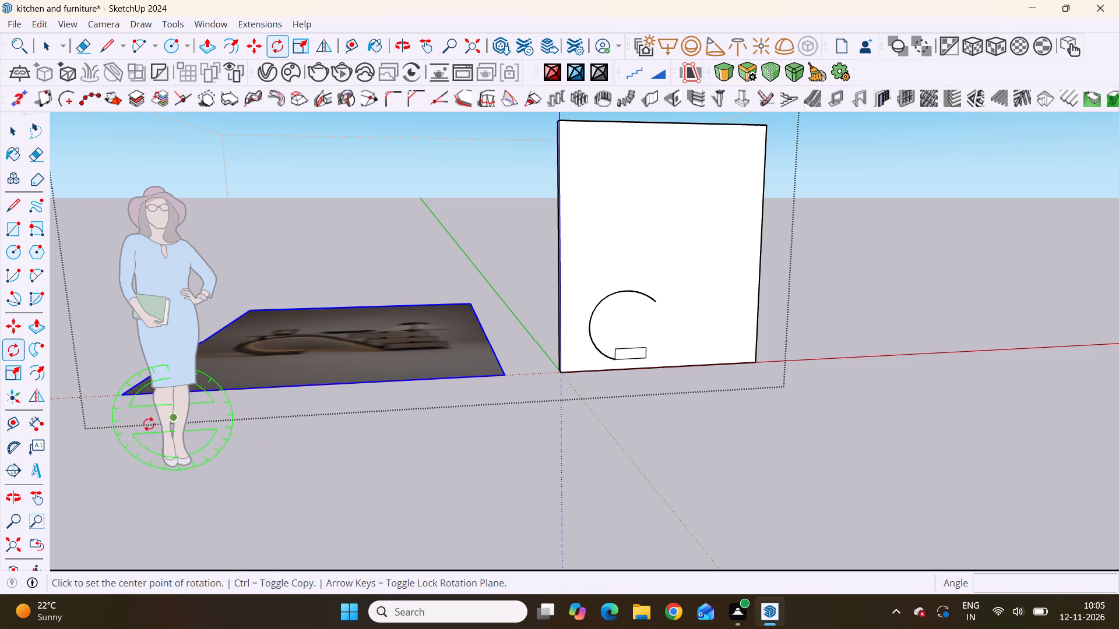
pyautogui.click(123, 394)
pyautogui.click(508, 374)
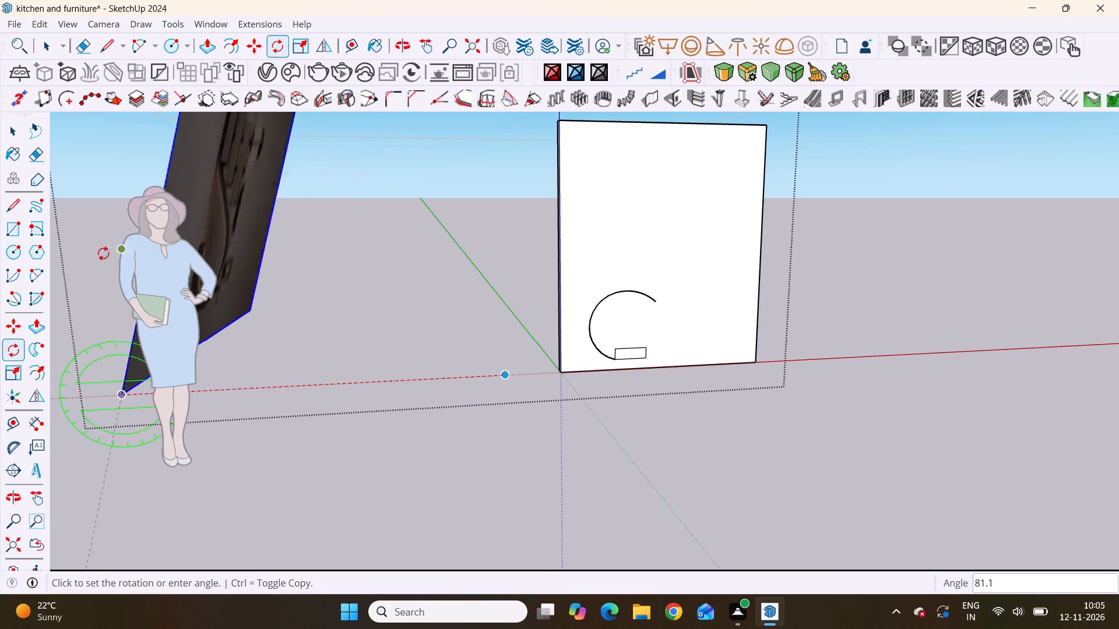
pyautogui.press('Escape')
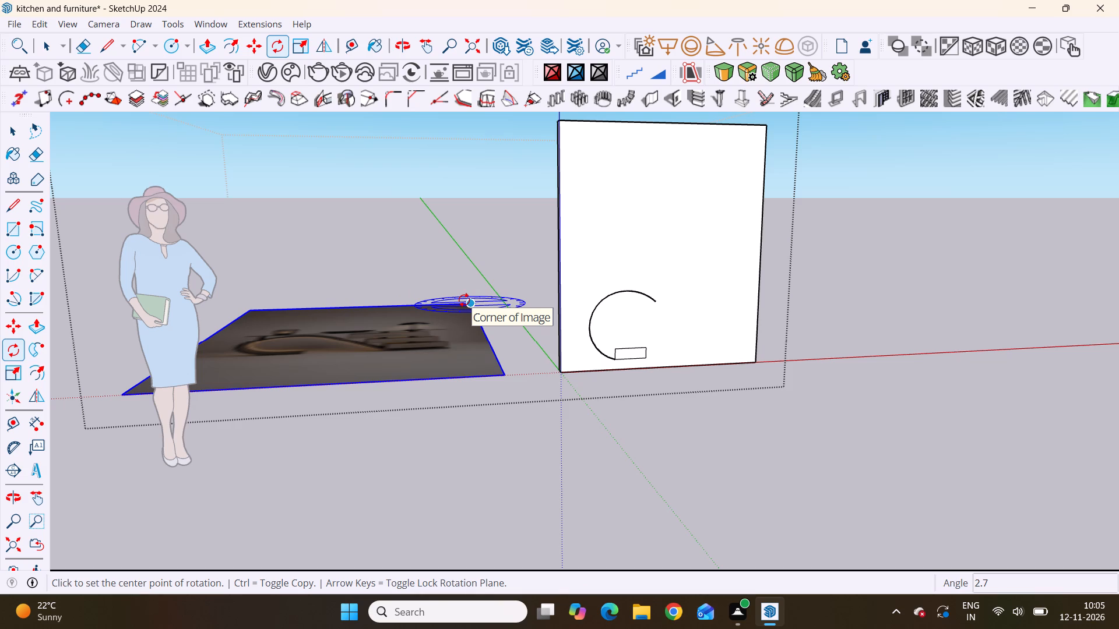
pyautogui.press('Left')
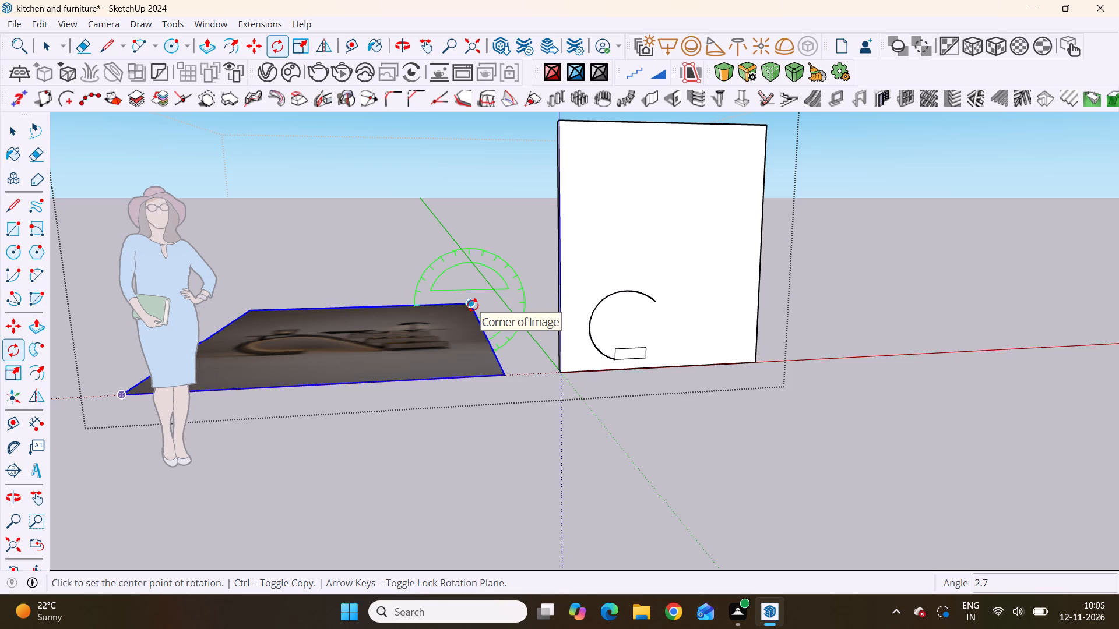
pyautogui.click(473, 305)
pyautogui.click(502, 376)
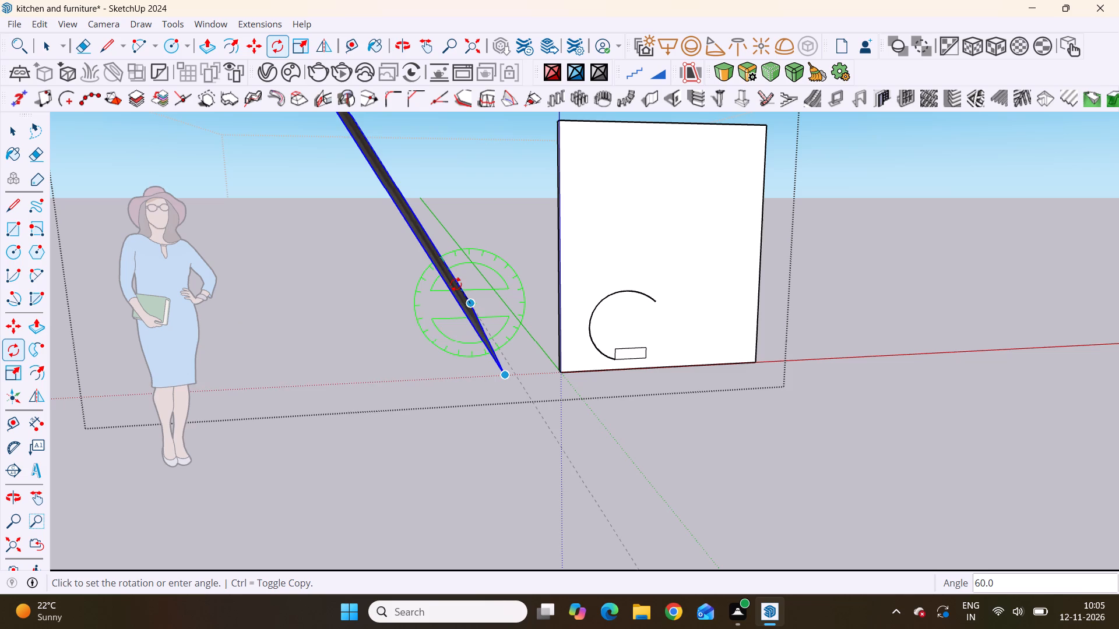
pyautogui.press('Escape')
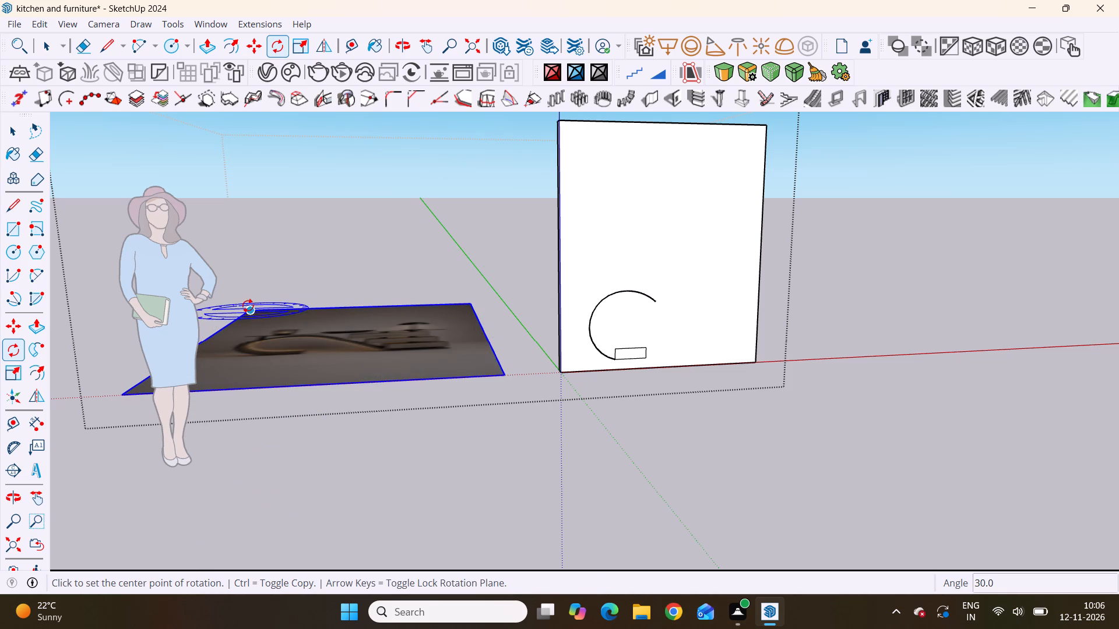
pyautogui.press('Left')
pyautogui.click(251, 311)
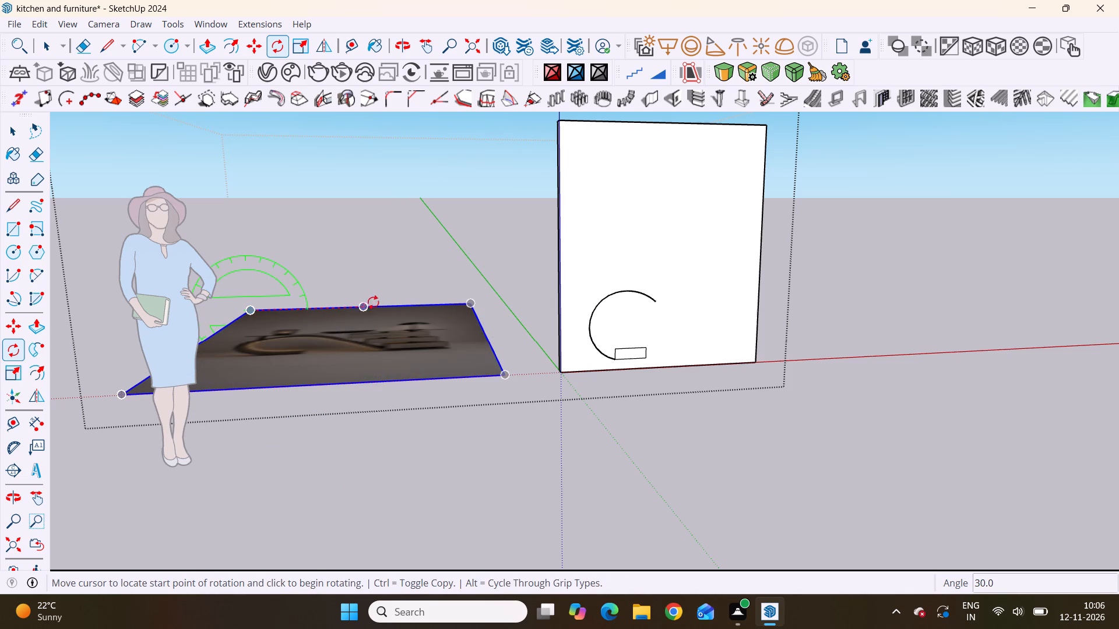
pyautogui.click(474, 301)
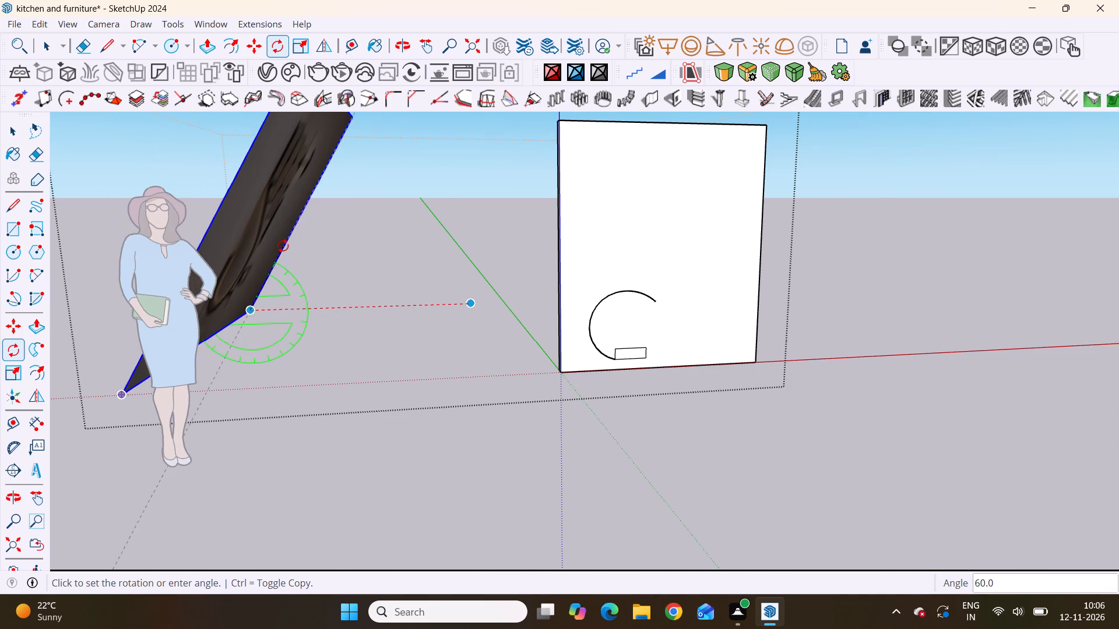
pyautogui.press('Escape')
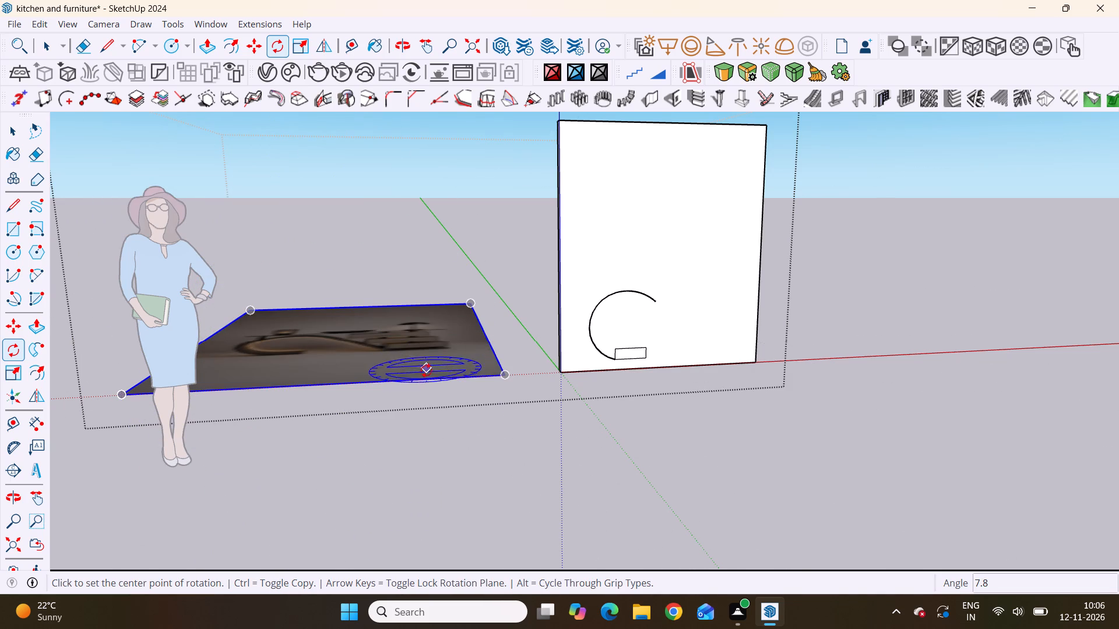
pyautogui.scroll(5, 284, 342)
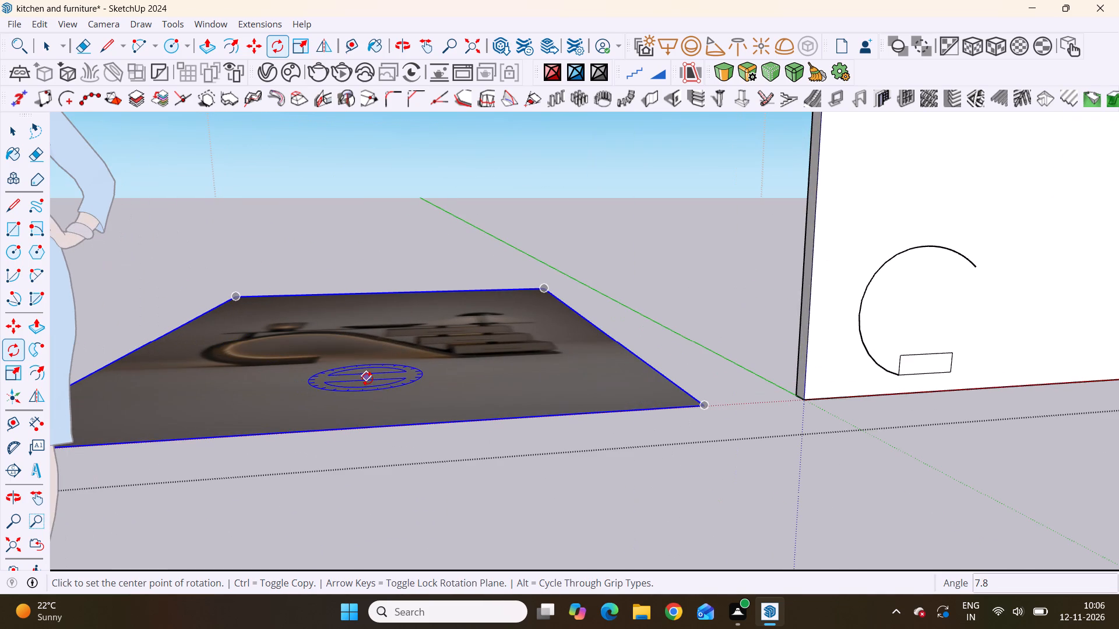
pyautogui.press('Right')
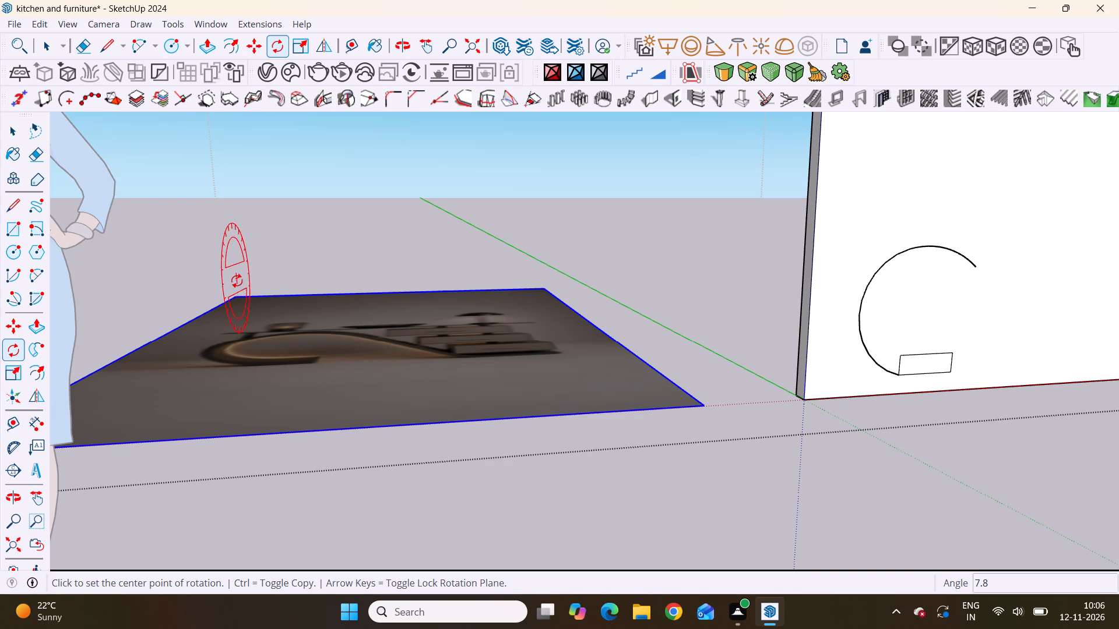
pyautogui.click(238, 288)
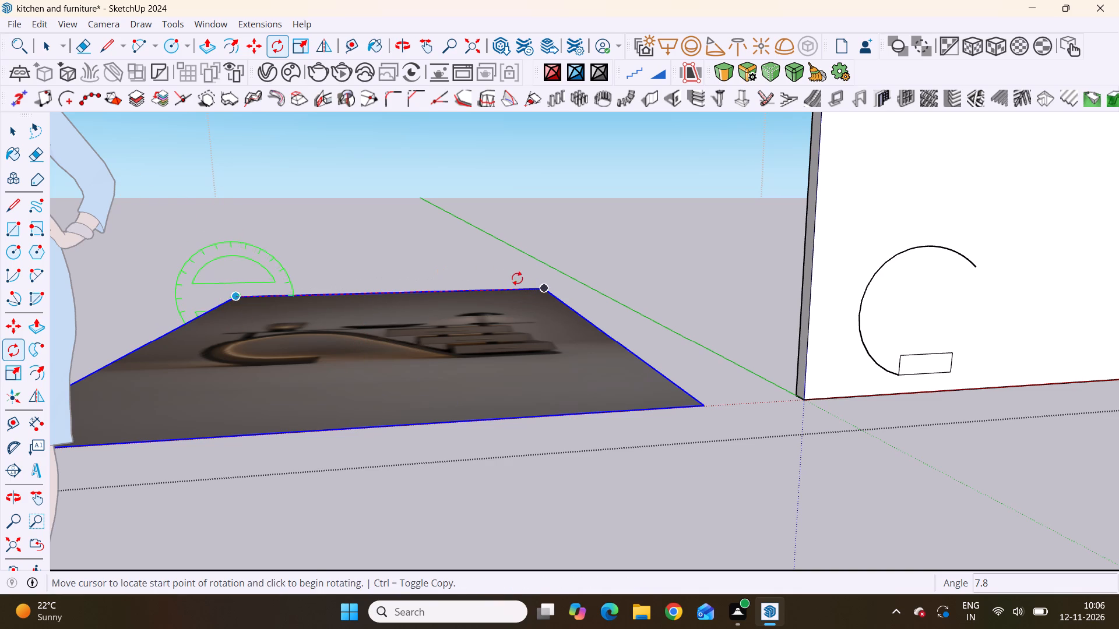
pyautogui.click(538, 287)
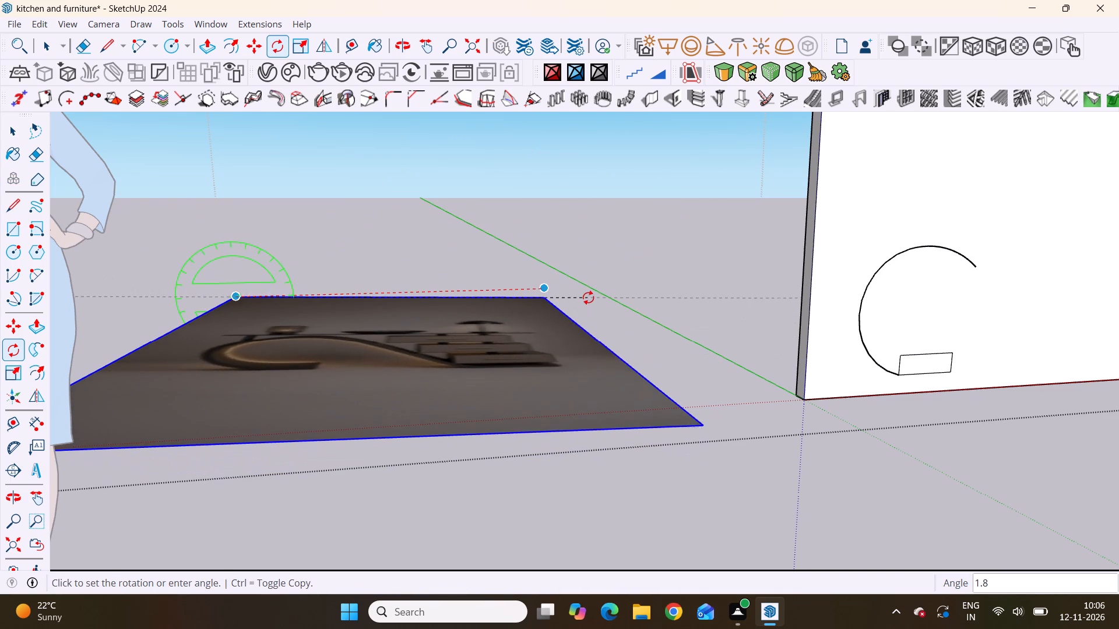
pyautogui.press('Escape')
# Rotate the reference image about 236° around the red axis, pivoting at the far corner of its back edge.
pyautogui.press('Right')
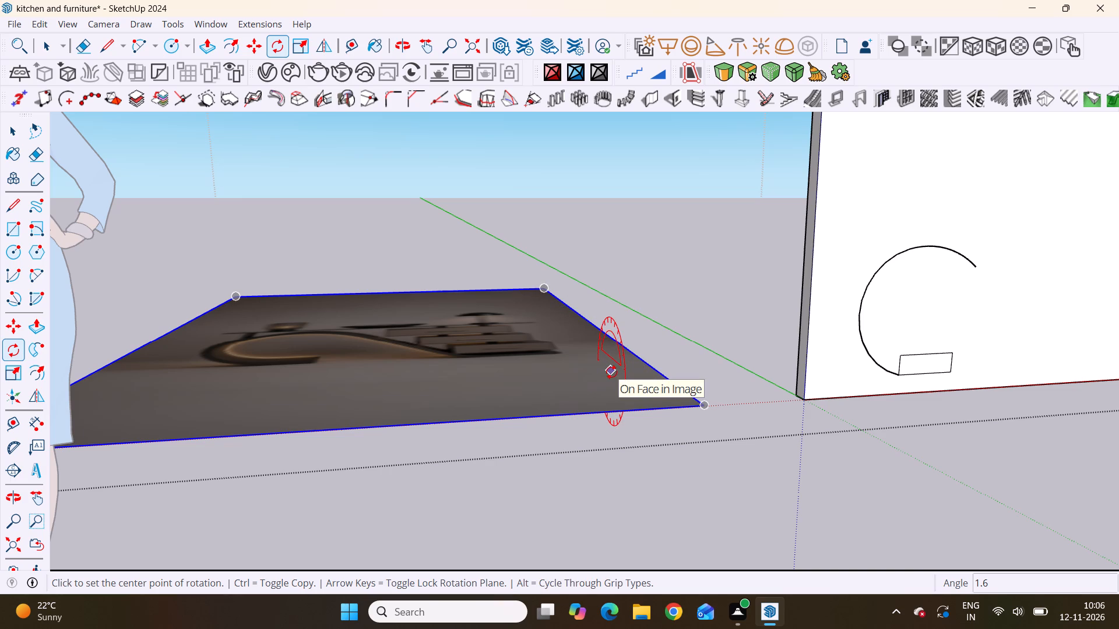
pyautogui.scroll(-7, 287, 231)
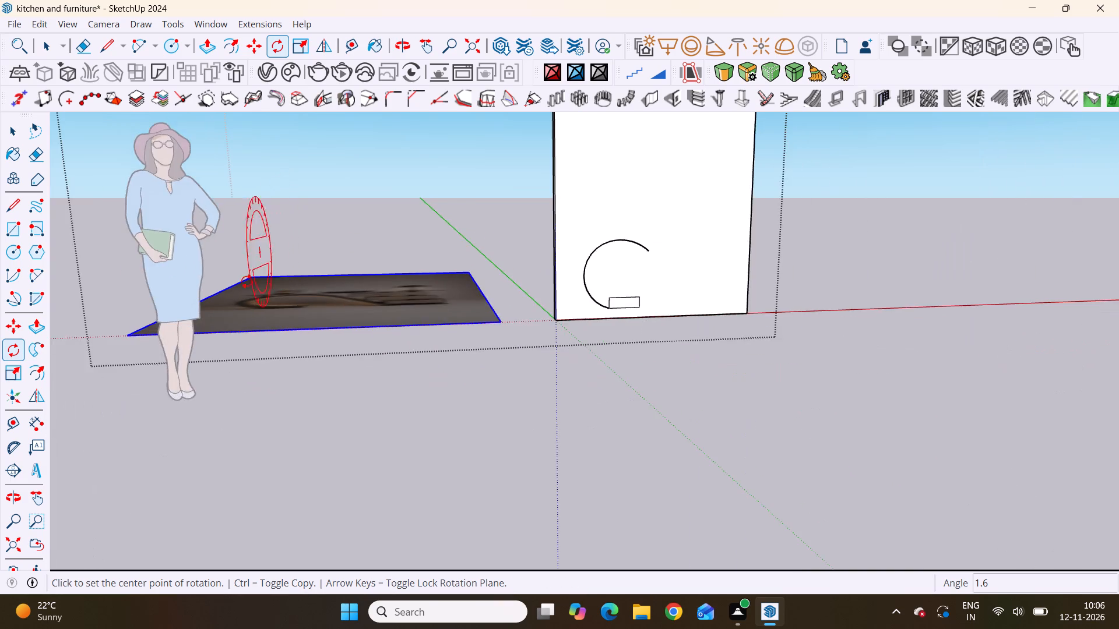
pyautogui.scroll(-2, 247, 281)
pyautogui.moveTo(237, 316); pyautogui.dragTo(216, 341, button='middle')
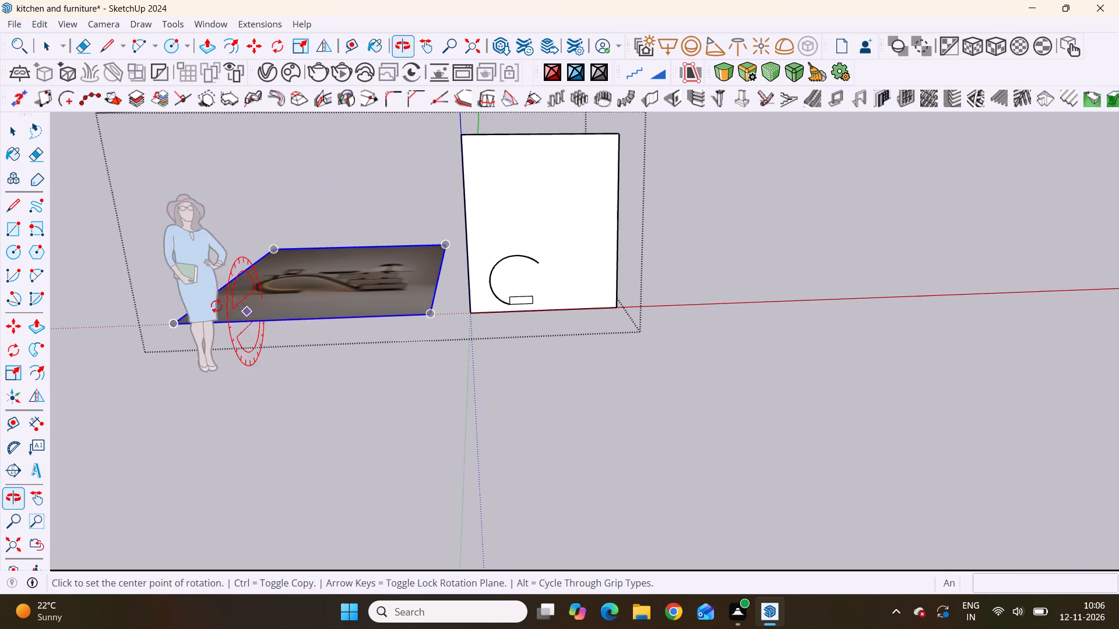
pyautogui.moveTo(235, 386); pyautogui.dragTo(228, 478, button='middle')
pyautogui.scroll(10, 251, 286)
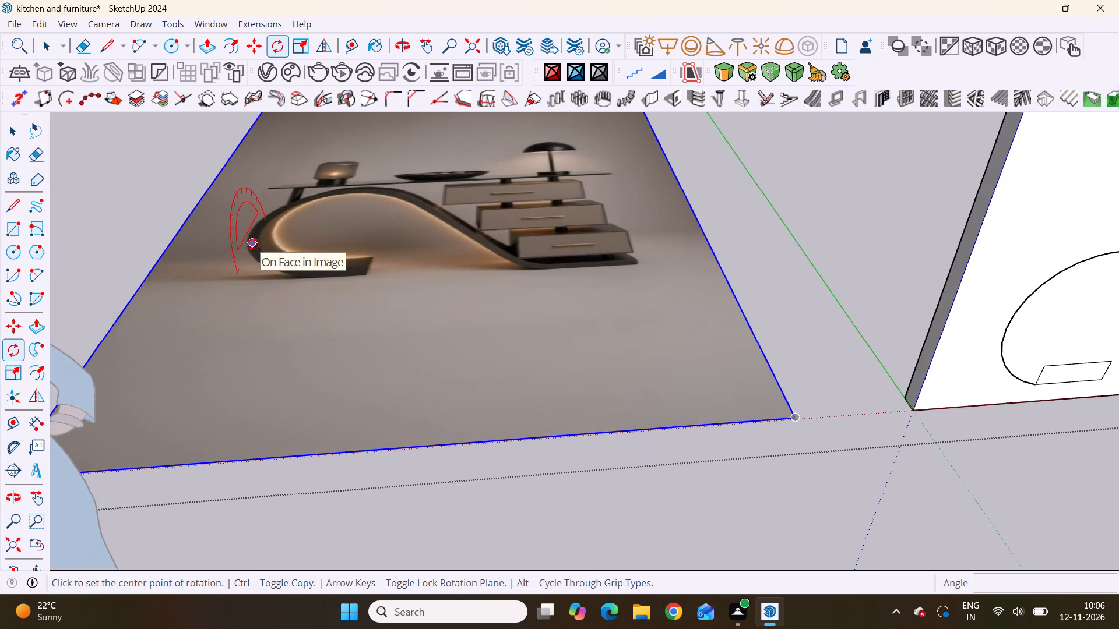
pyautogui.scroll(-5, 253, 244)
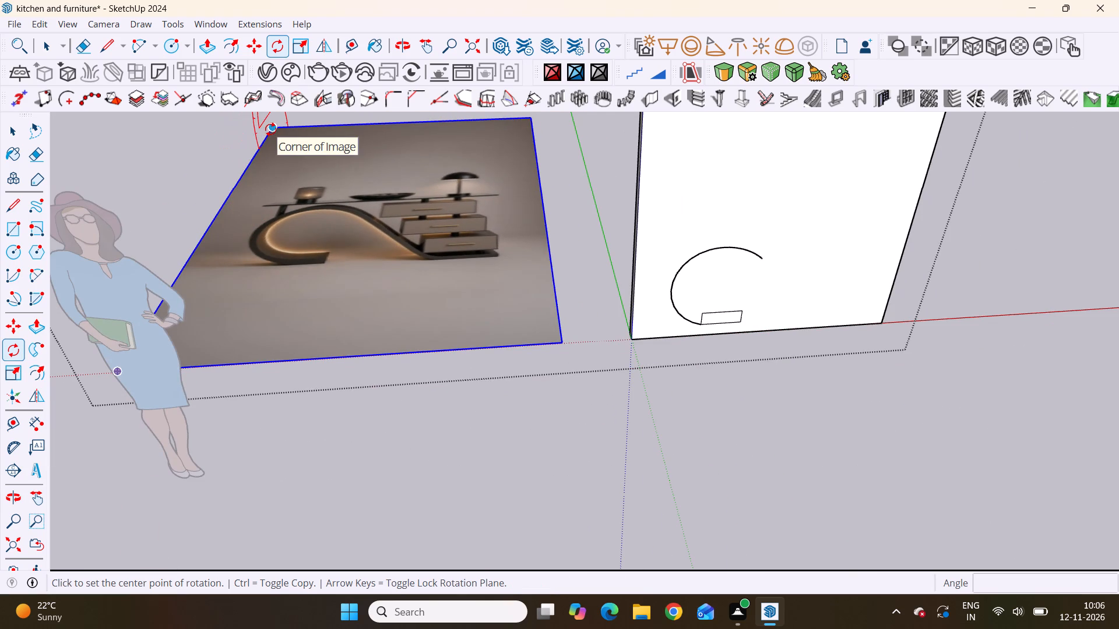
pyautogui.click(270, 129)
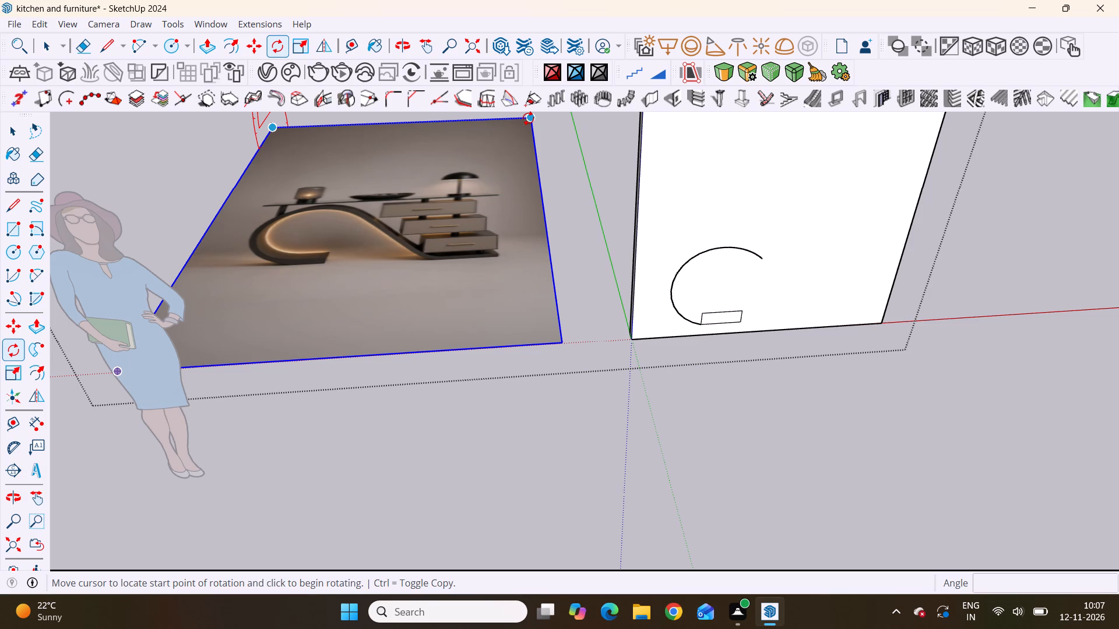
pyautogui.scroll(-8, 581, 79)
pyautogui.scroll(-4, 765, 0)
pyautogui.scroll(-5, 625, 29)
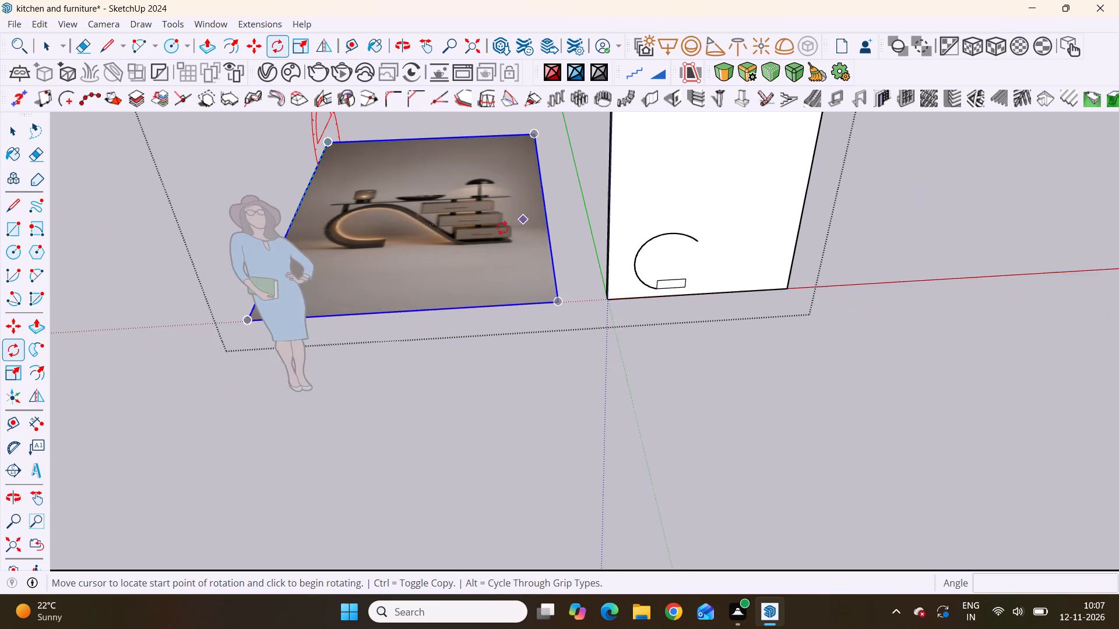
pyautogui.scroll(-2, 484, 274)
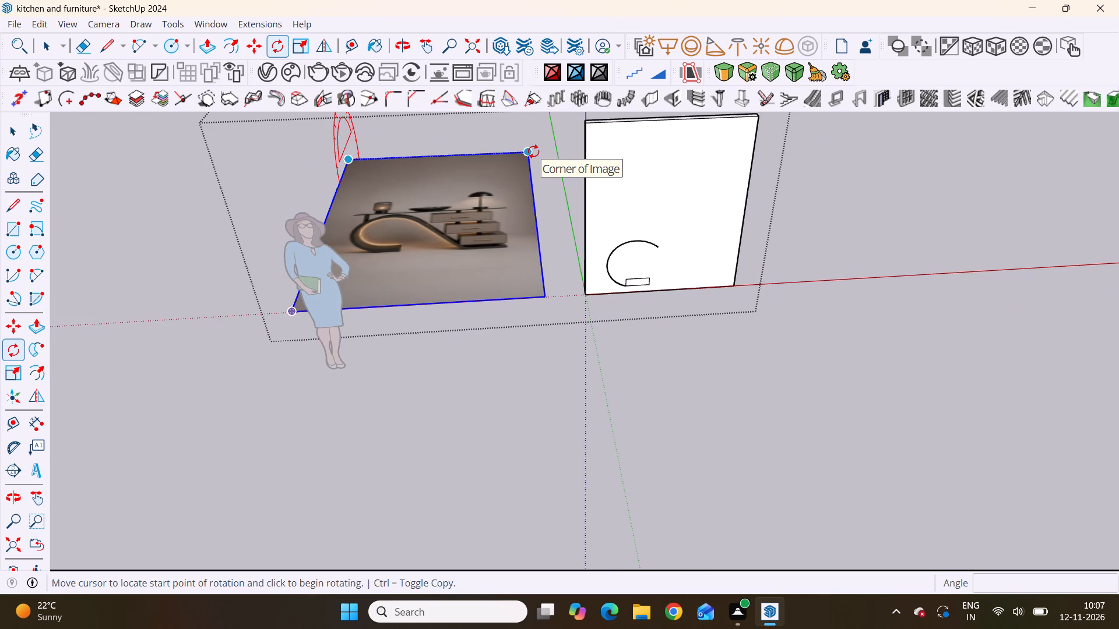
pyautogui.scroll(4, 513, 140)
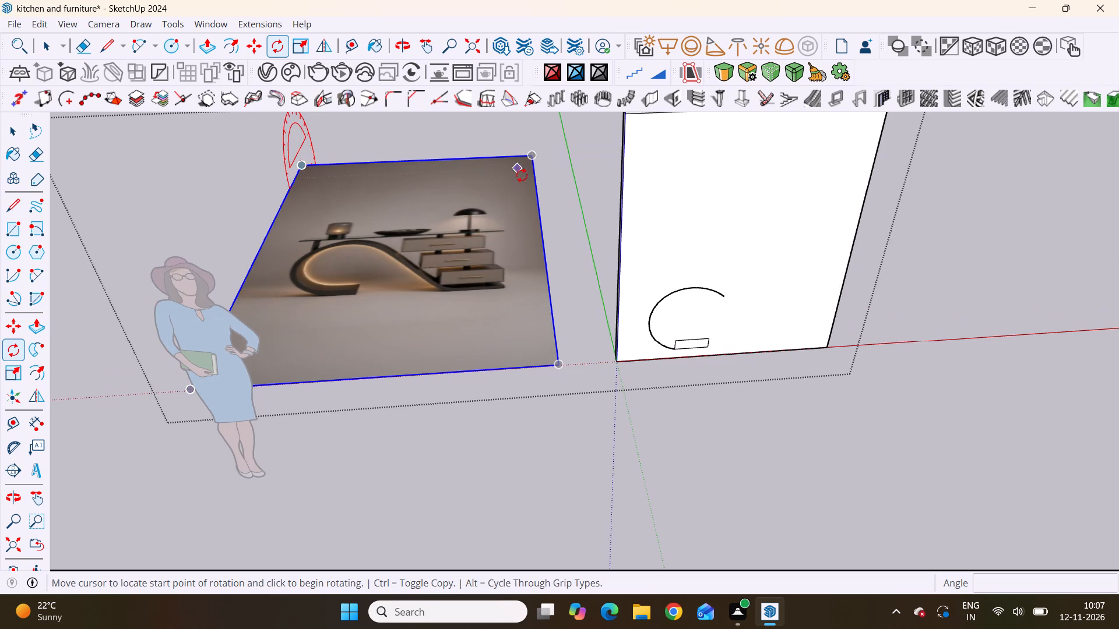
pyautogui.click(532, 159)
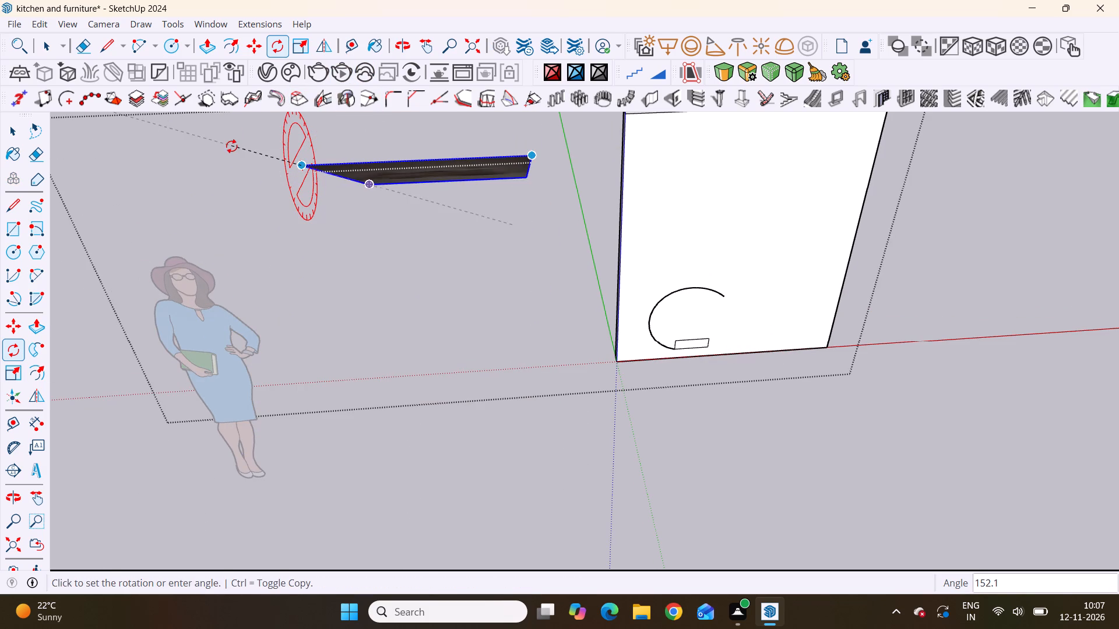
pyautogui.click(245, 98)
pyautogui.scroll(-2, 321, 238)
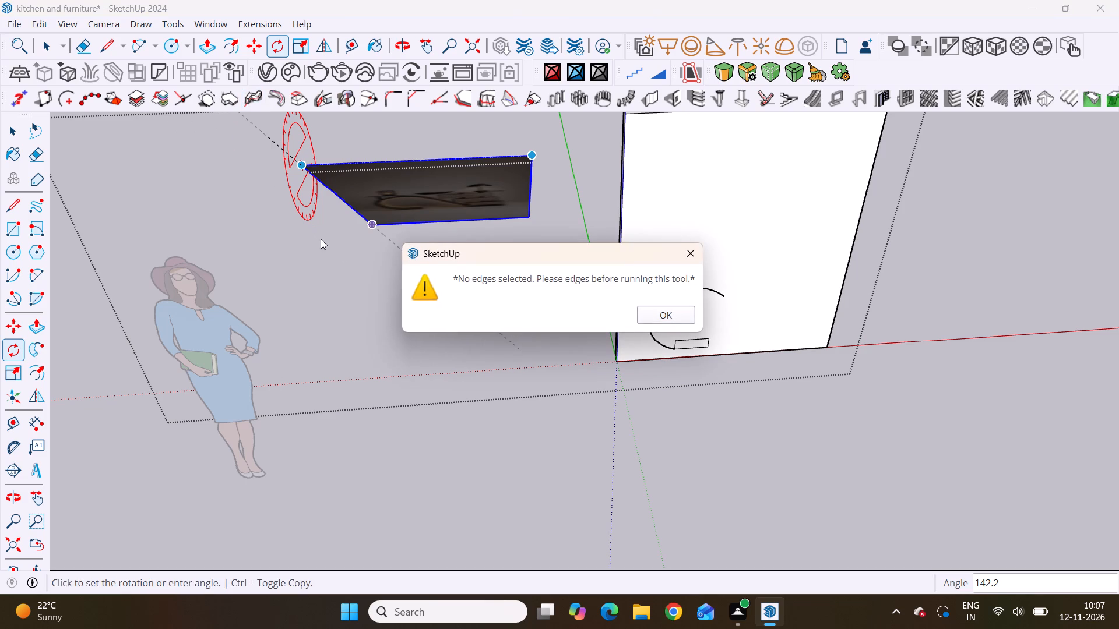
pyautogui.scroll(-6, 321, 239)
pyautogui.moveTo(418, 244); pyautogui.dragTo(406, 116, button='middle')
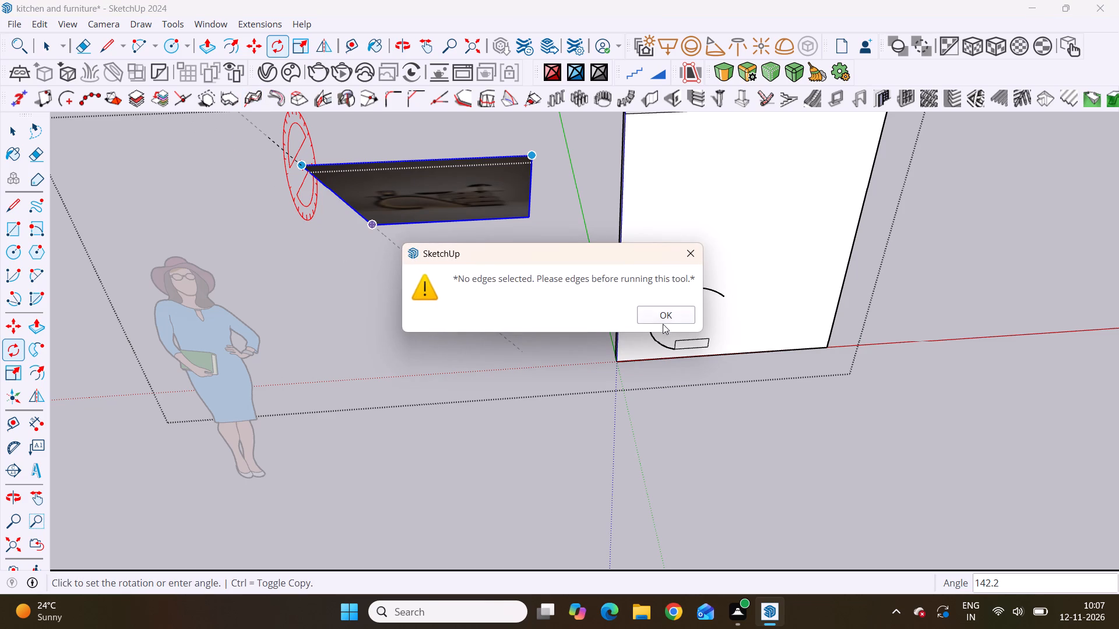
pyautogui.click(667, 314)
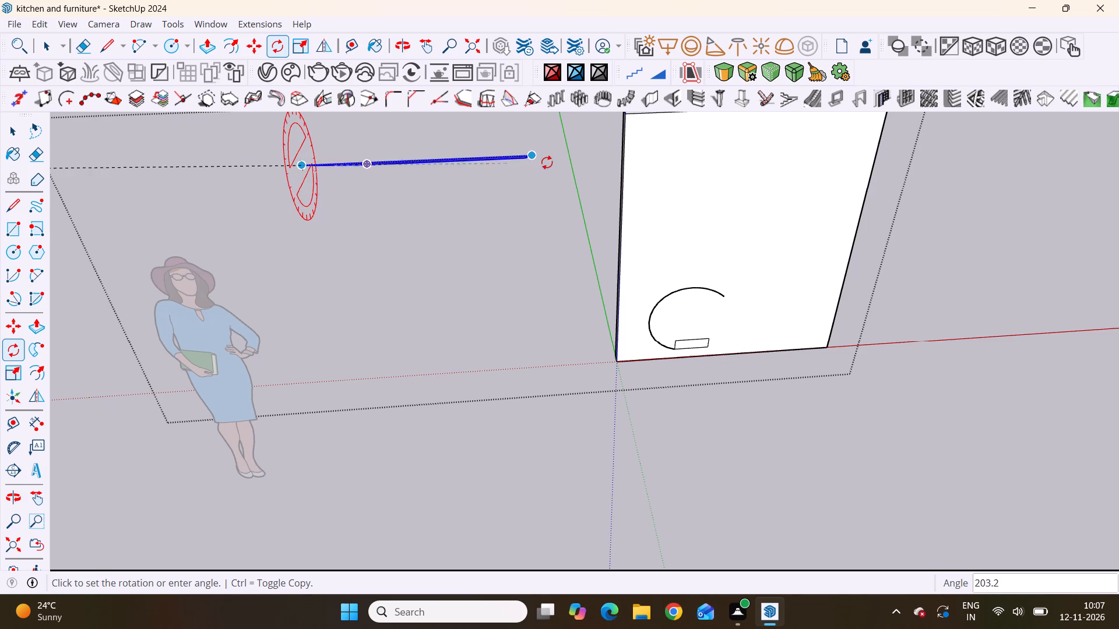
pyautogui.click(532, 157)
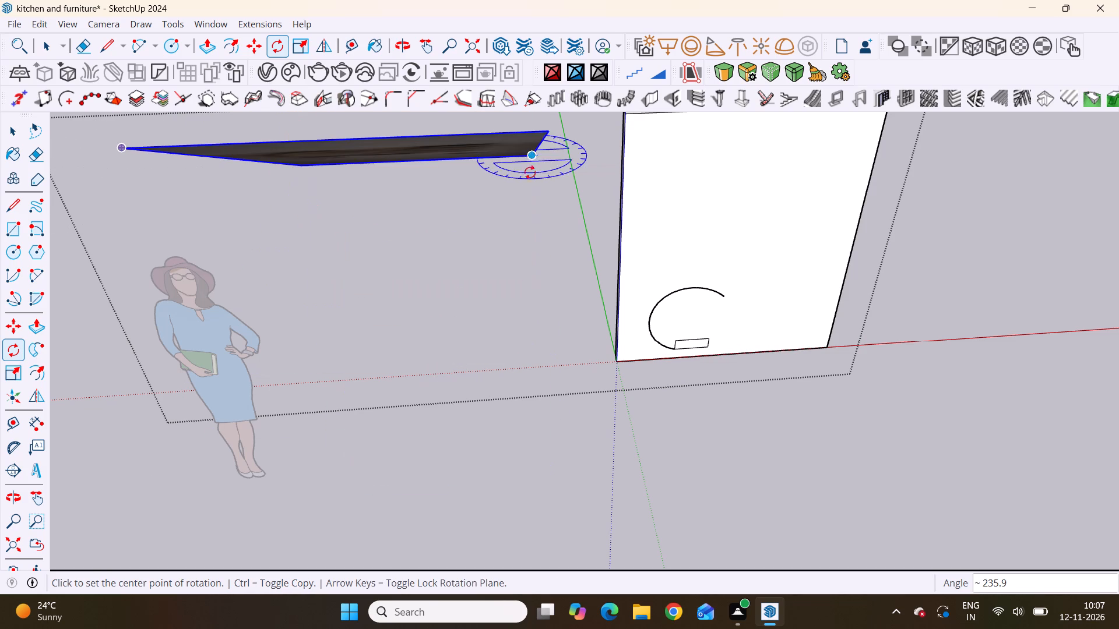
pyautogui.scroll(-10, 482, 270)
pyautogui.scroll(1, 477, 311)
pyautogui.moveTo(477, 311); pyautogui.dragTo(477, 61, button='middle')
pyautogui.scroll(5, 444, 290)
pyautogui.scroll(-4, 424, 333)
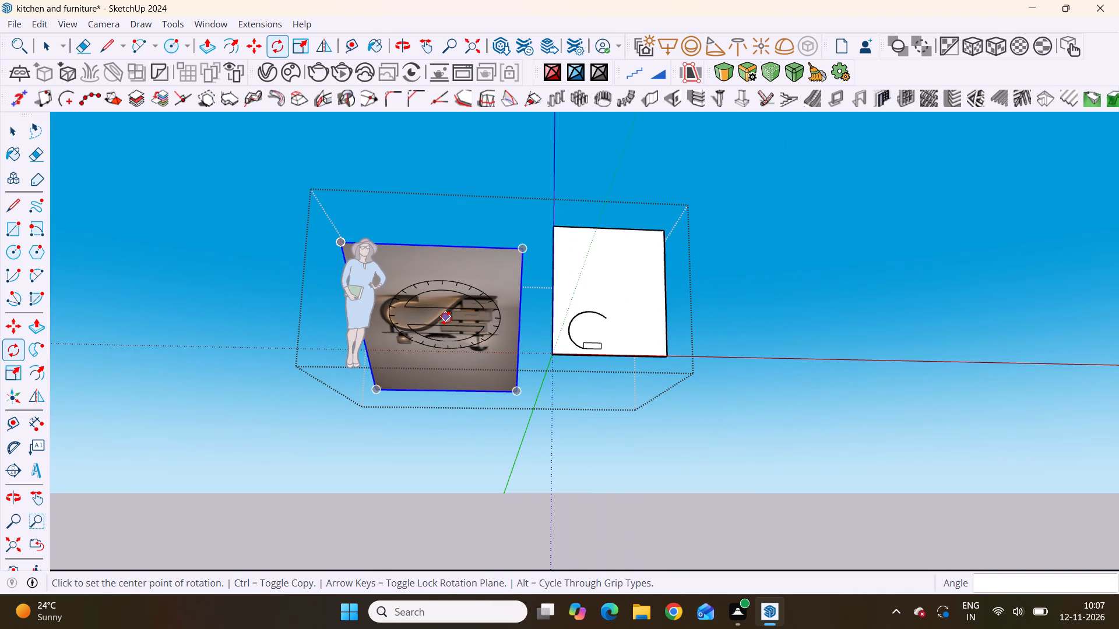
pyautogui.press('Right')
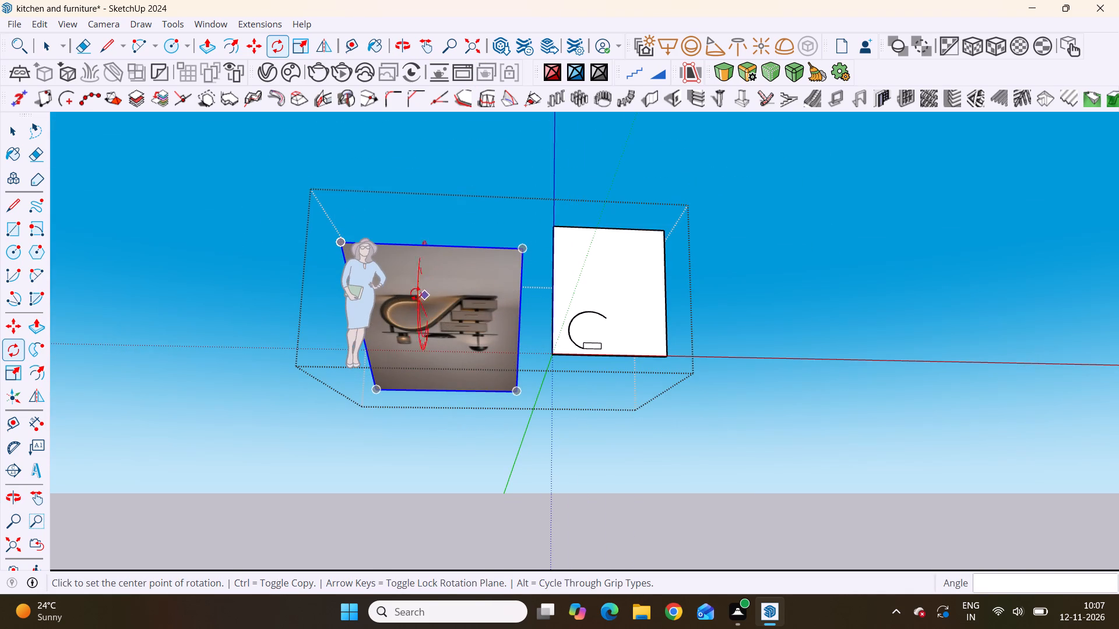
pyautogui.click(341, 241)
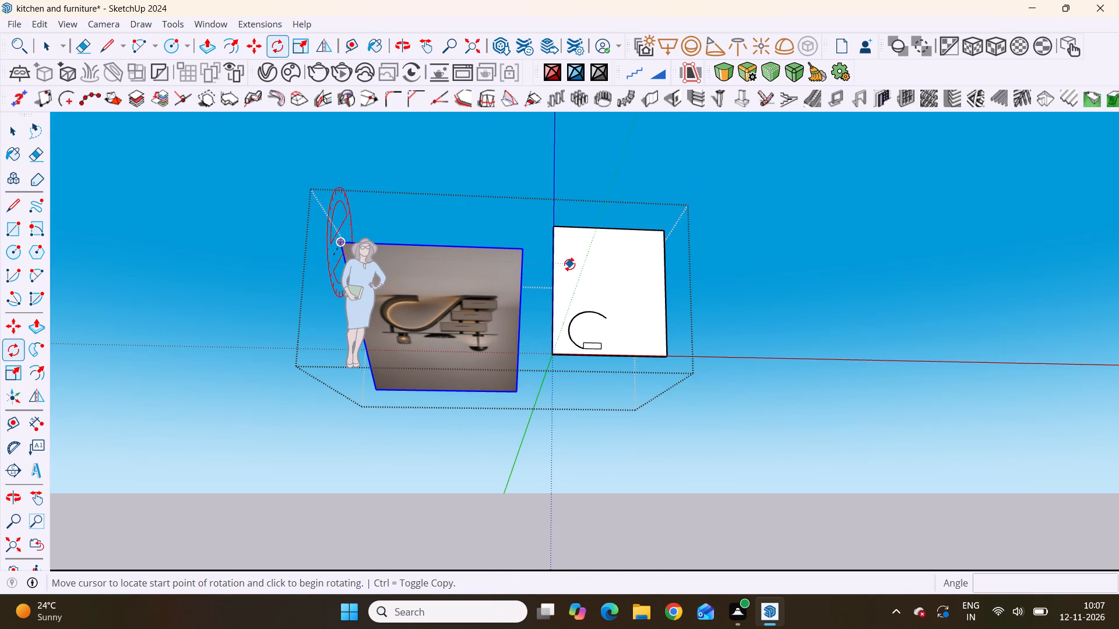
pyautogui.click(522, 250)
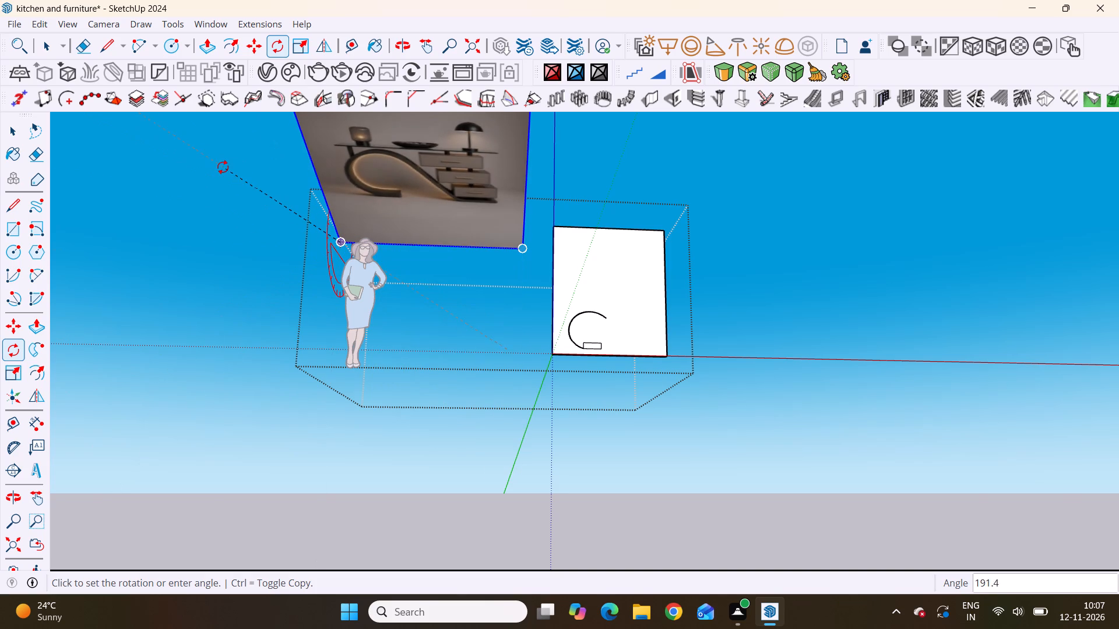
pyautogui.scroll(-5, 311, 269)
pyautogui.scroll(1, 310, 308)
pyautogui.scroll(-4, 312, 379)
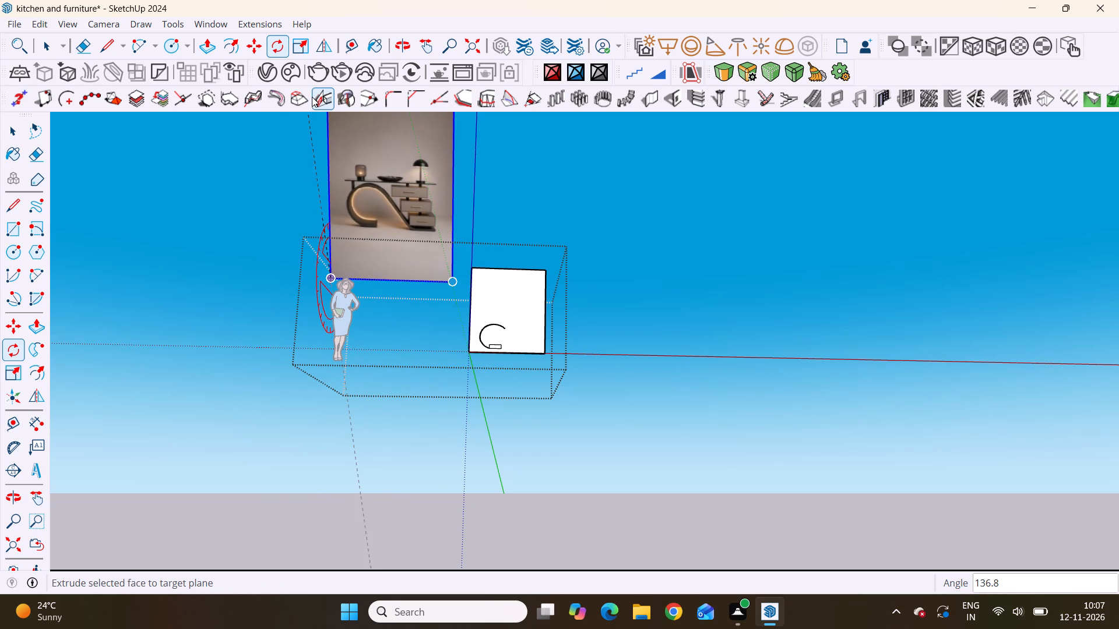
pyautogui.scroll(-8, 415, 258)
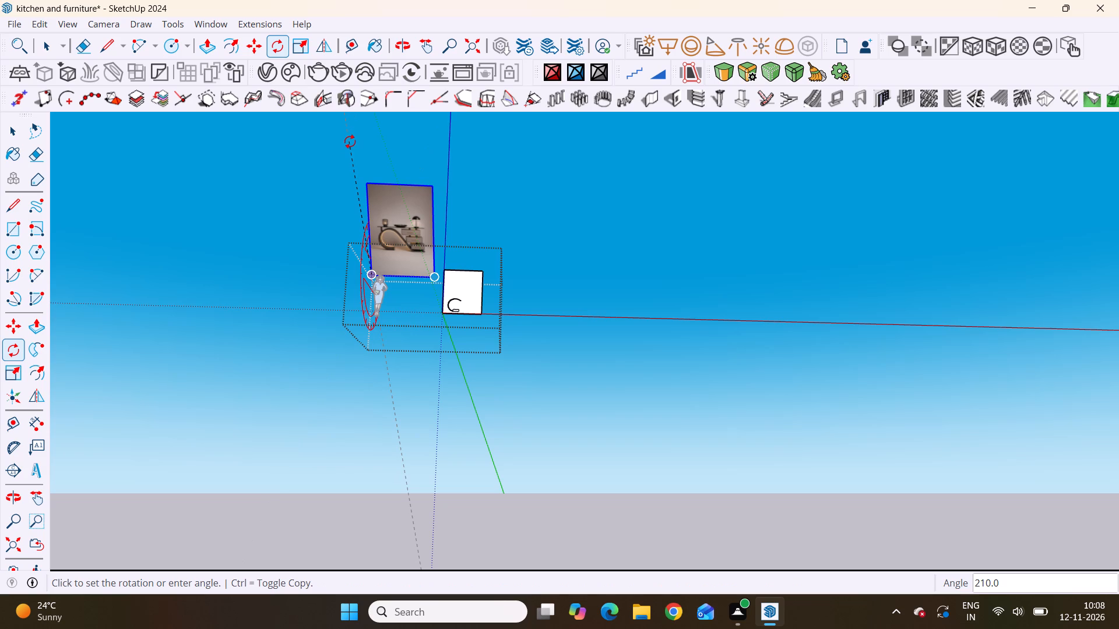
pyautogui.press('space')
# Undo the last rotation of the reference image.
pyautogui.hotkey('ctrl', 'z')
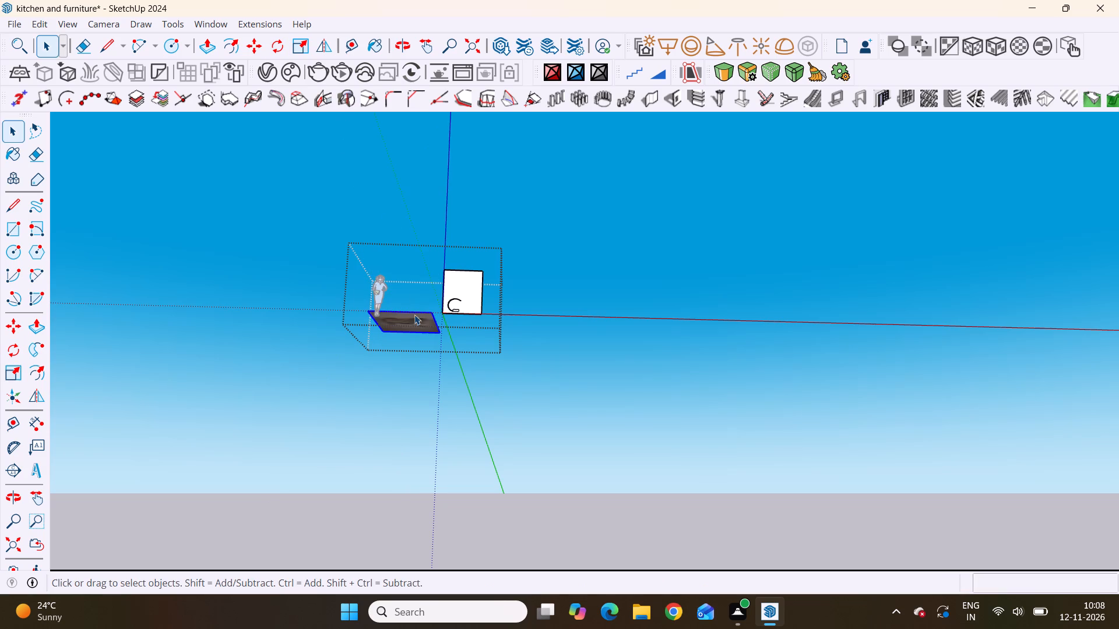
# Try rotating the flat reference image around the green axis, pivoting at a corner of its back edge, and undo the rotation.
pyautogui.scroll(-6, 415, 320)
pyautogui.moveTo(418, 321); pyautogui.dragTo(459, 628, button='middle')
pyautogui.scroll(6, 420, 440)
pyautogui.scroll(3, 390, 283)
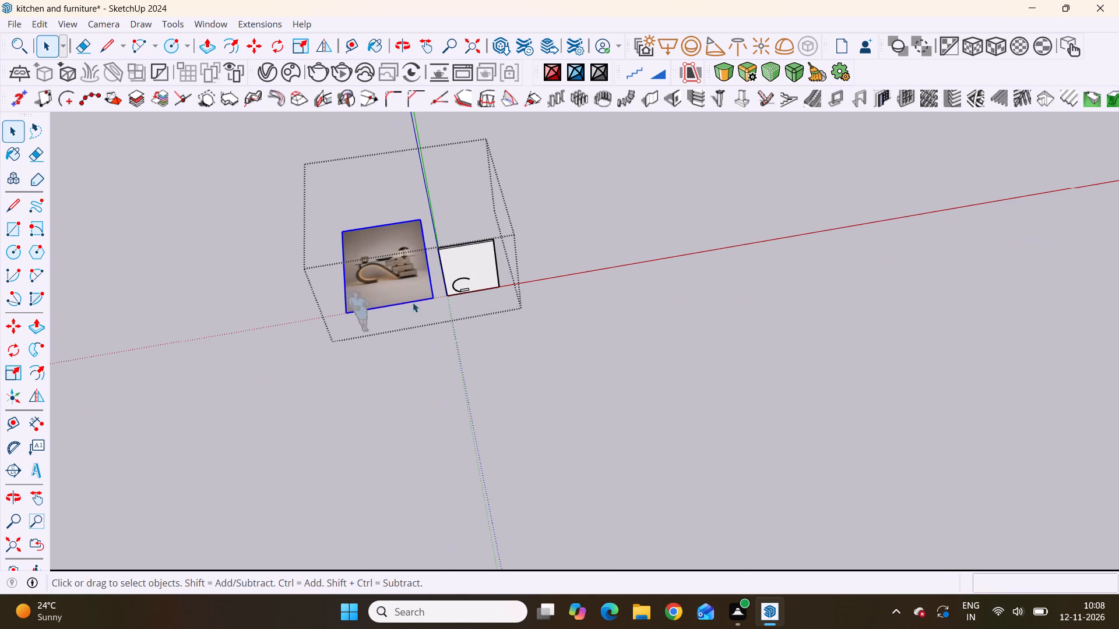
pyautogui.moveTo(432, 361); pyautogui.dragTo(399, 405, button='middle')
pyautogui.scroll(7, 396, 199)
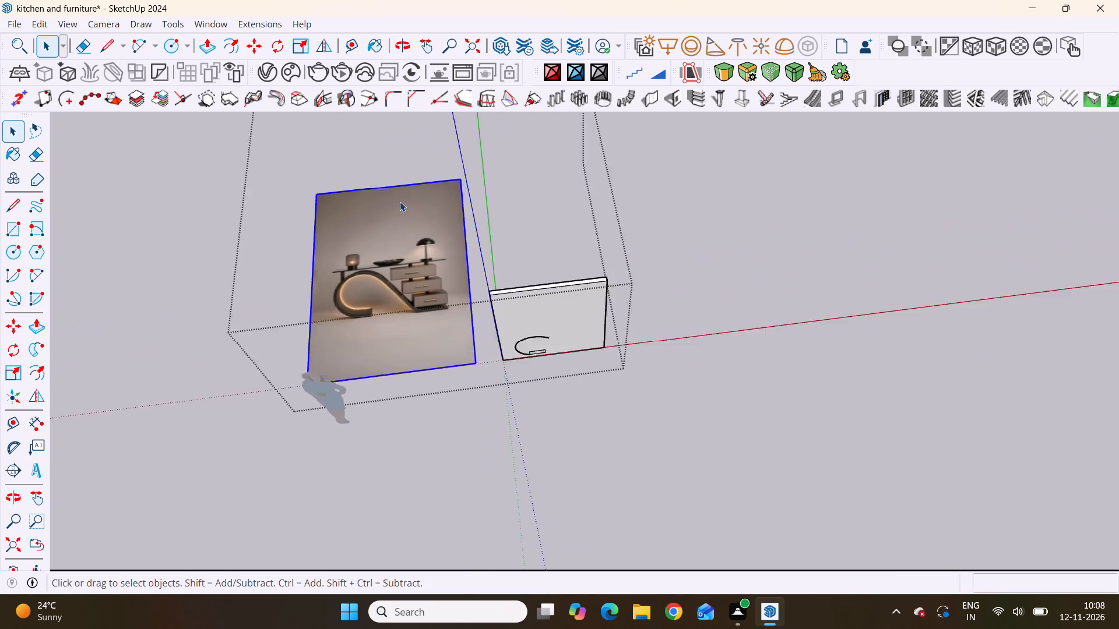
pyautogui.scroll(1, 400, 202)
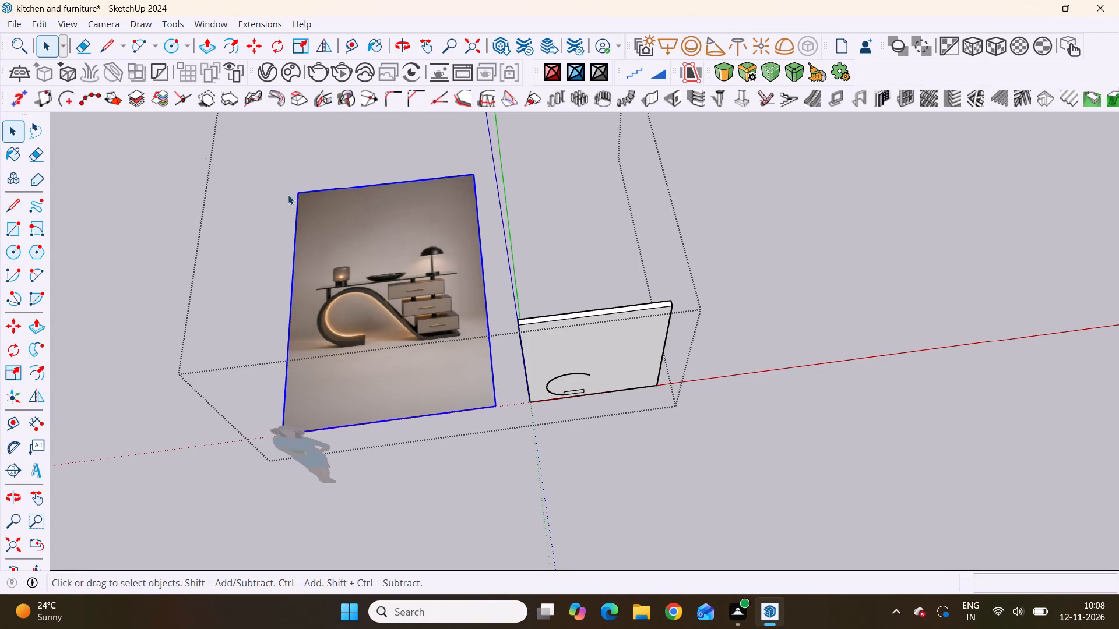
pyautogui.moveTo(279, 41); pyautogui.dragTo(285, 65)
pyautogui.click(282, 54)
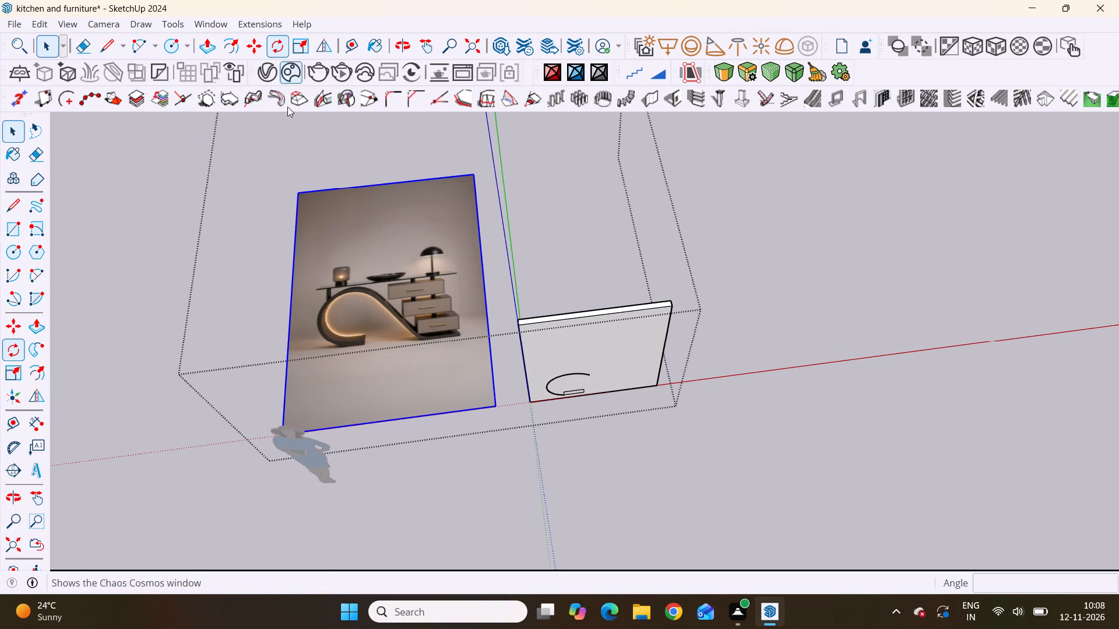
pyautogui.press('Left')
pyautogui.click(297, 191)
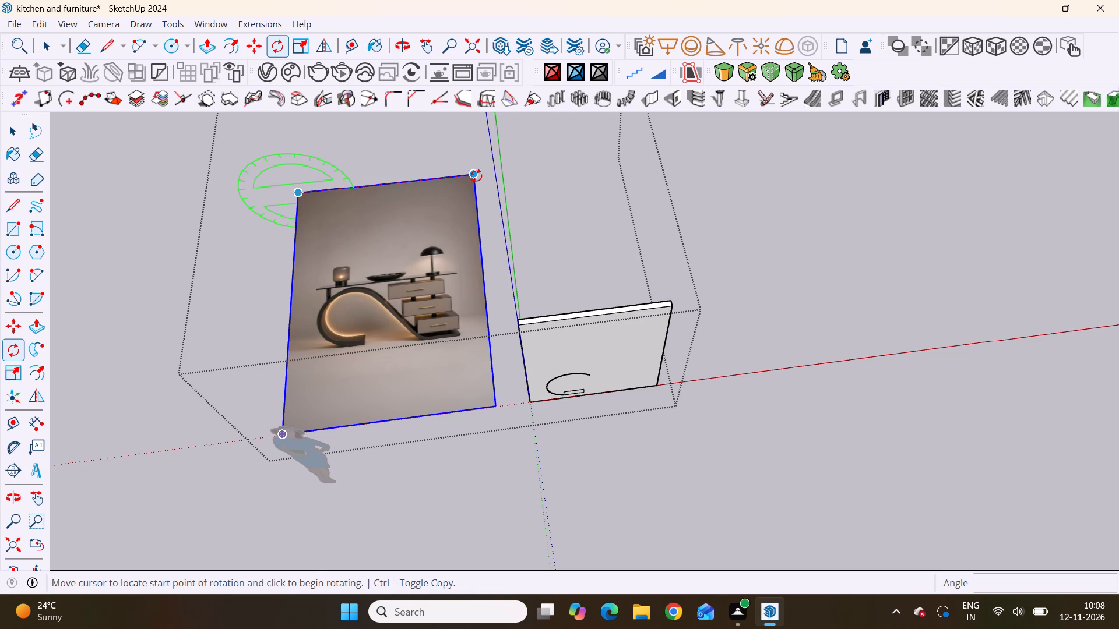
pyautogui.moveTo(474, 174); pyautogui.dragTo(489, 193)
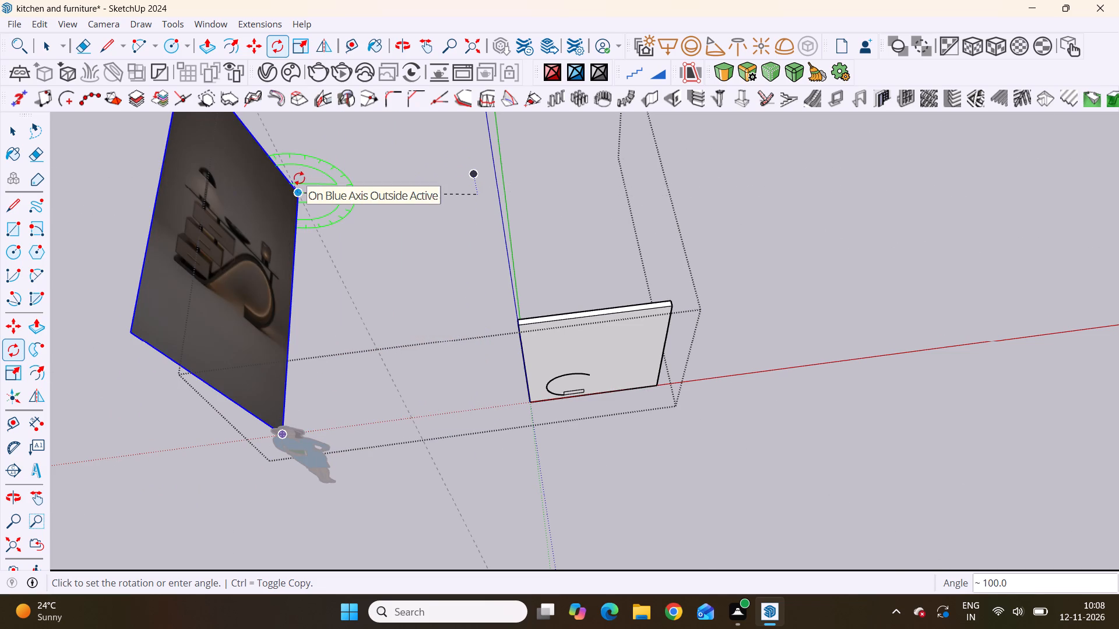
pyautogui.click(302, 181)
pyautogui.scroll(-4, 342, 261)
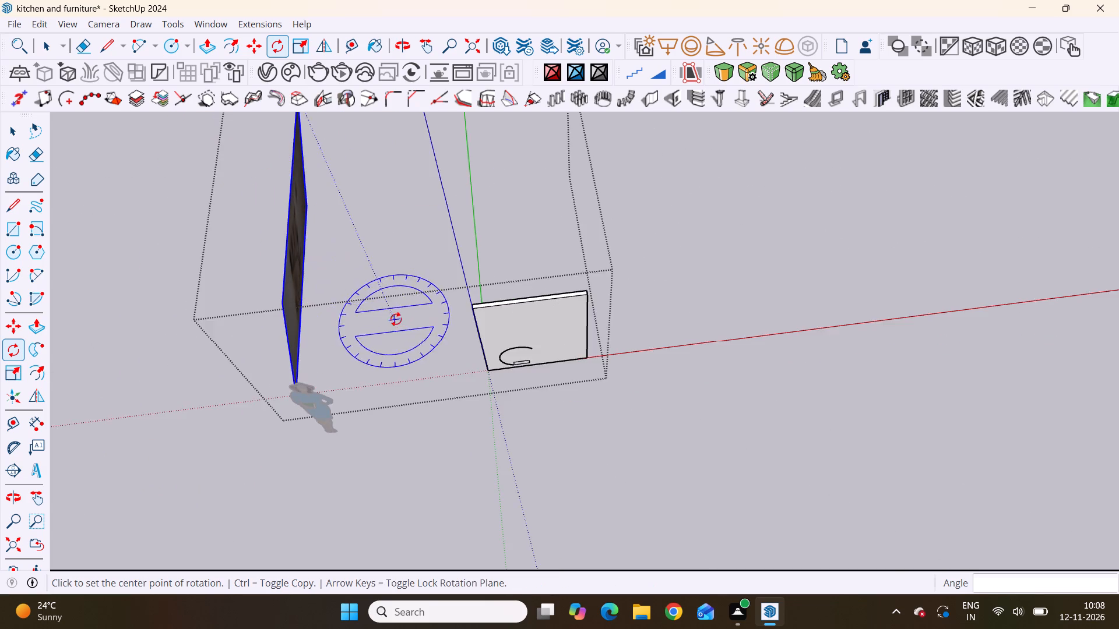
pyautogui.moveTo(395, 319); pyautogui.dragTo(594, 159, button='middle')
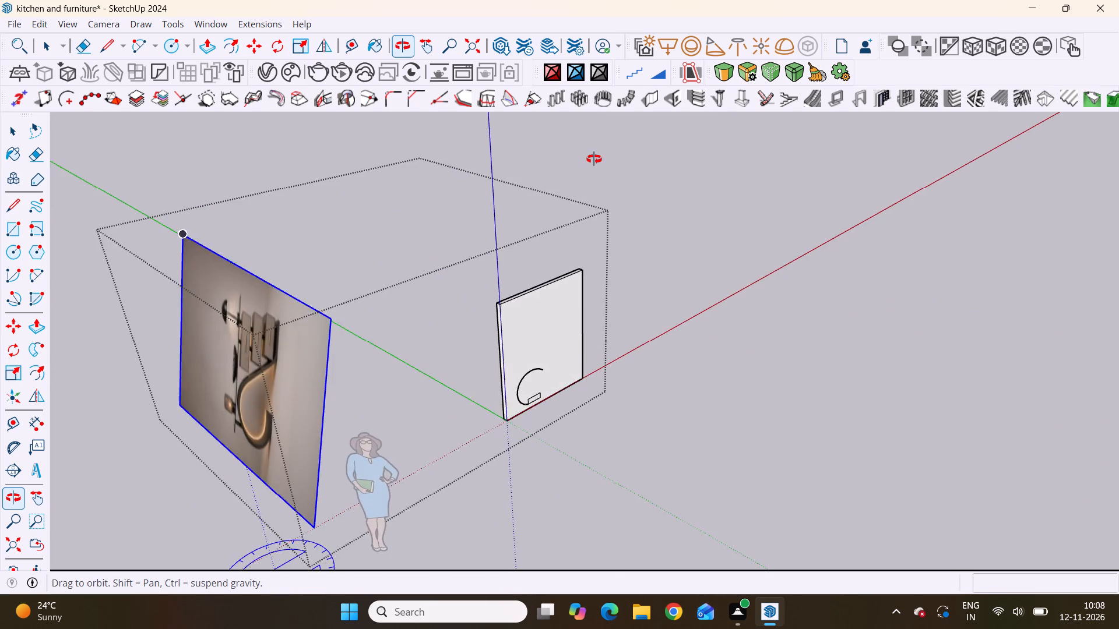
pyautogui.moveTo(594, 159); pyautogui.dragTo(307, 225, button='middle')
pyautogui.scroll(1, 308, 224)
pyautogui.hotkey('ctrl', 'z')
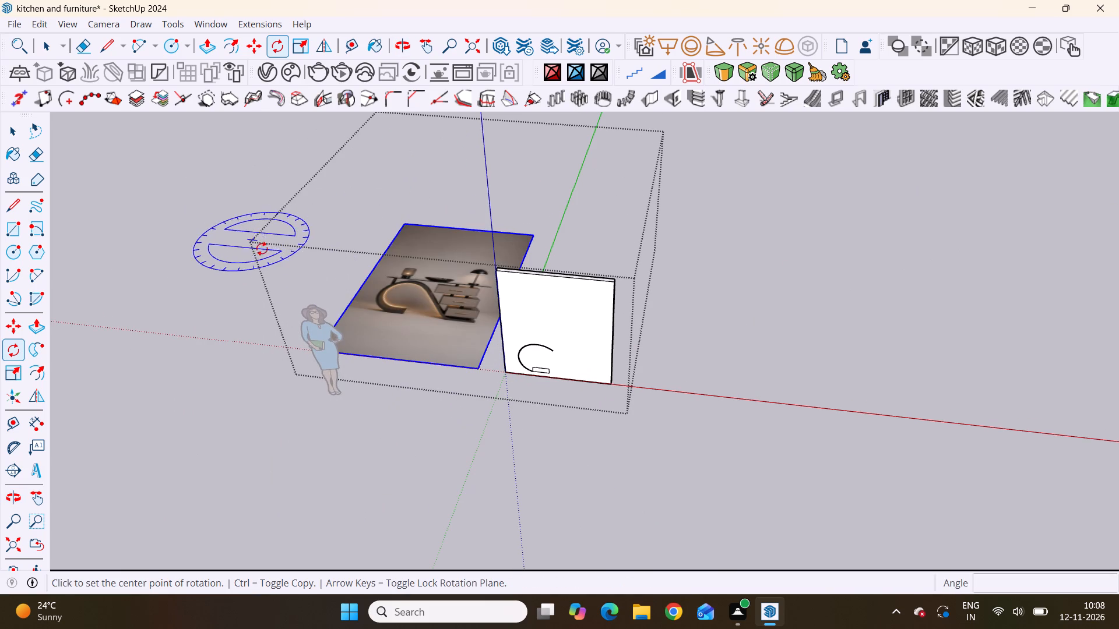
# Rotate the reference image 90° around the red axis, pivoting at a corner of its back edge.
pyautogui.press('Right')
pyautogui.click(403, 222)
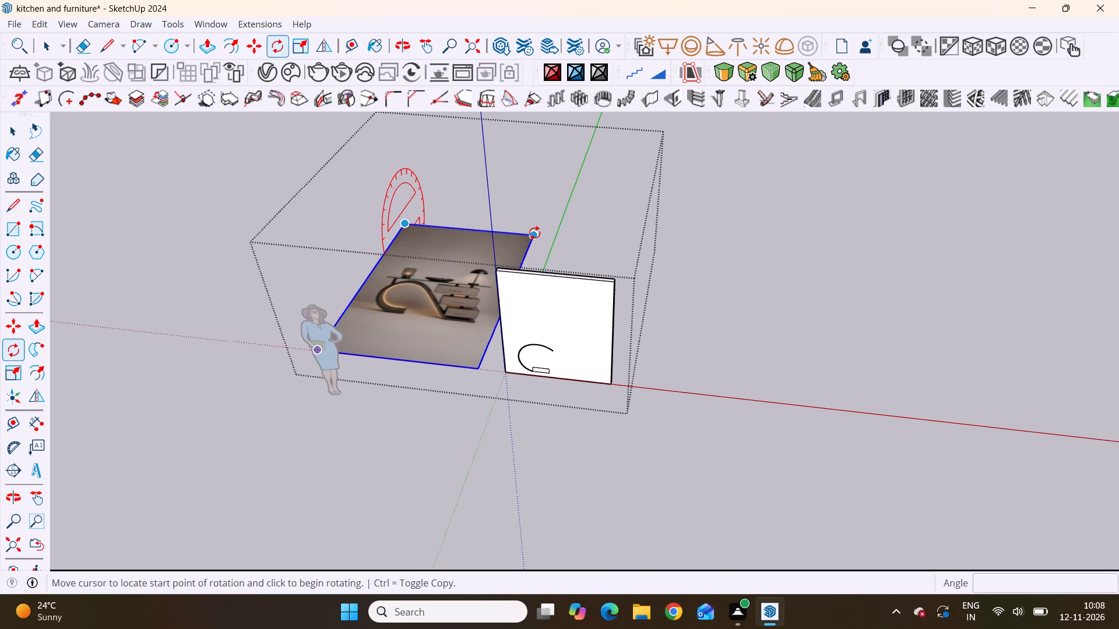
pyautogui.click(534, 233)
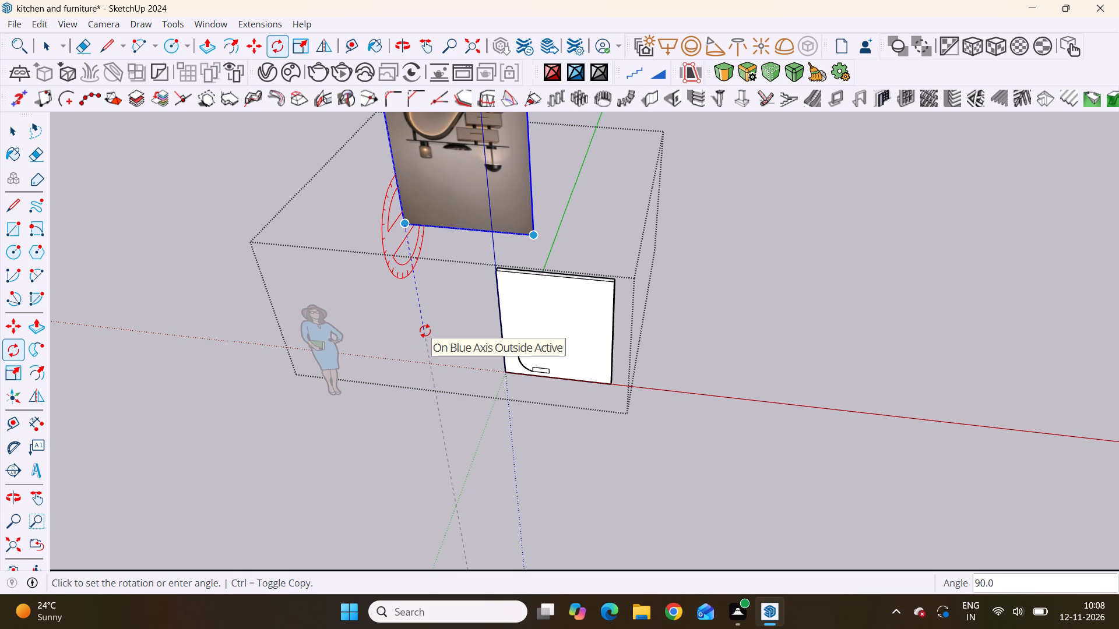
pyautogui.click(425, 330)
pyautogui.scroll(-9, 470, 453)
pyautogui.scroll(1, 503, 472)
pyautogui.moveTo(503, 472); pyautogui.dragTo(518, 454, button='middle')
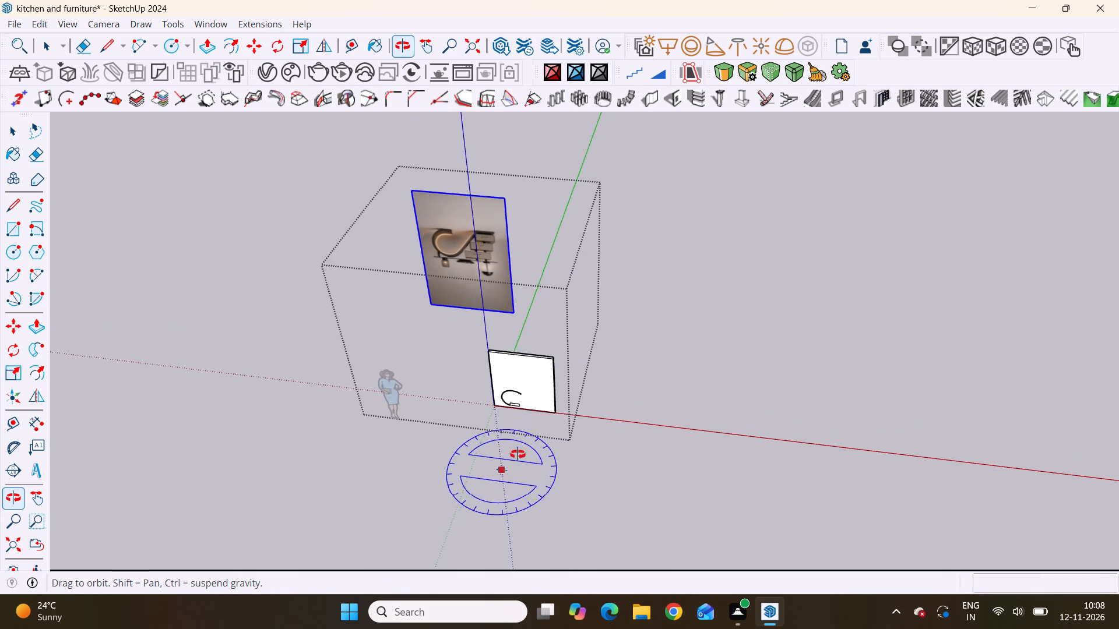
pyautogui.moveTo(518, 454); pyautogui.dragTo(551, 259, button='middle')
pyautogui.scroll(12, 425, 302)
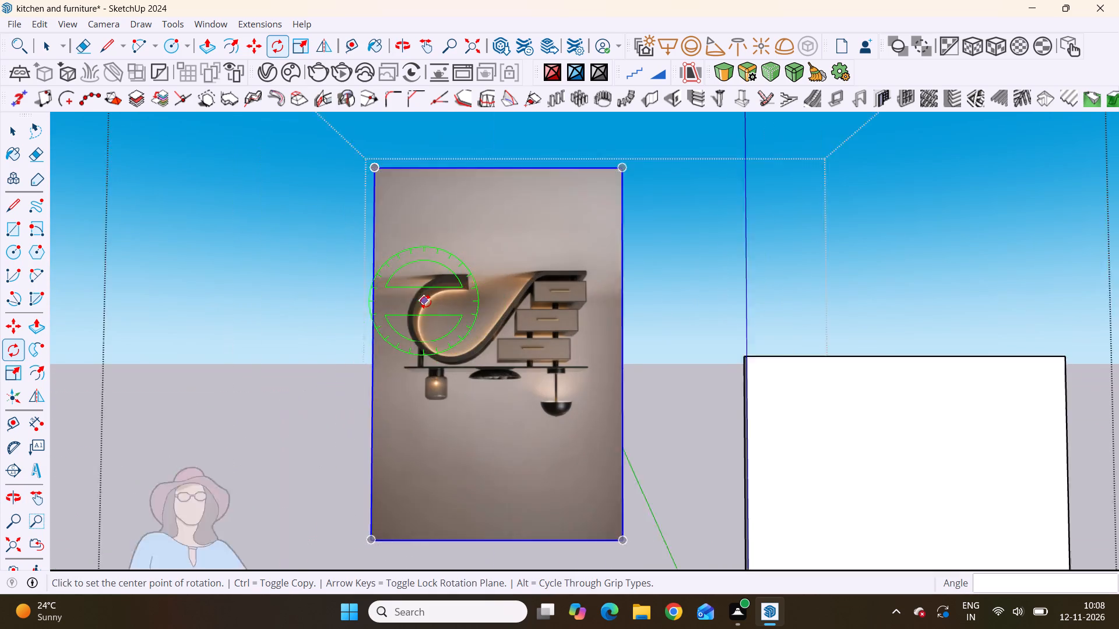
pyautogui.scroll(-5, 449, 331)
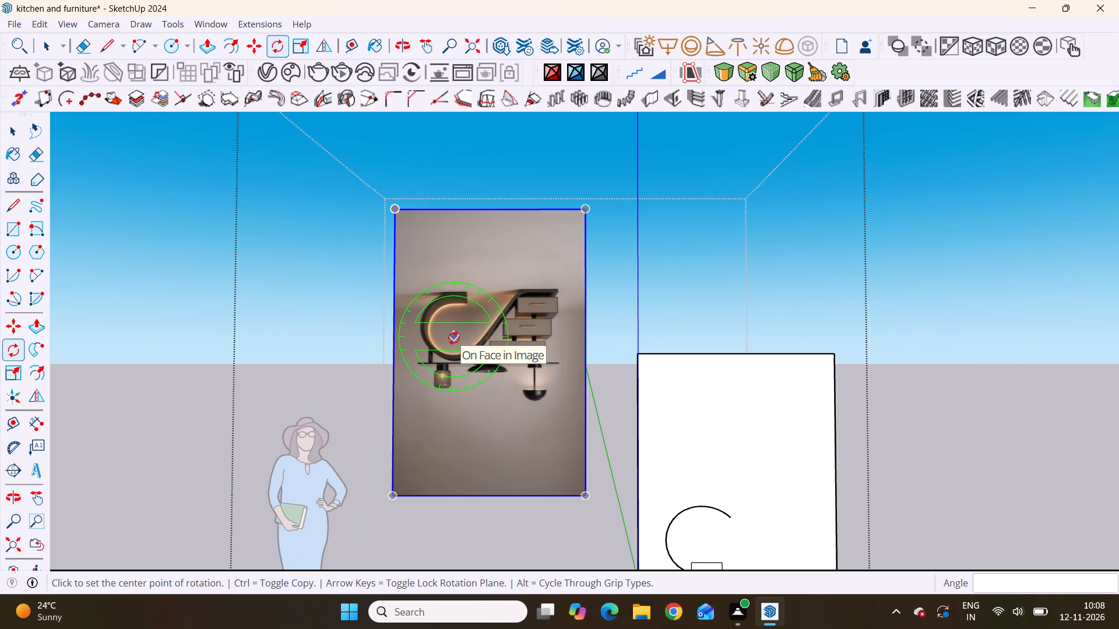
pyautogui.scroll(-4, 444, 414)
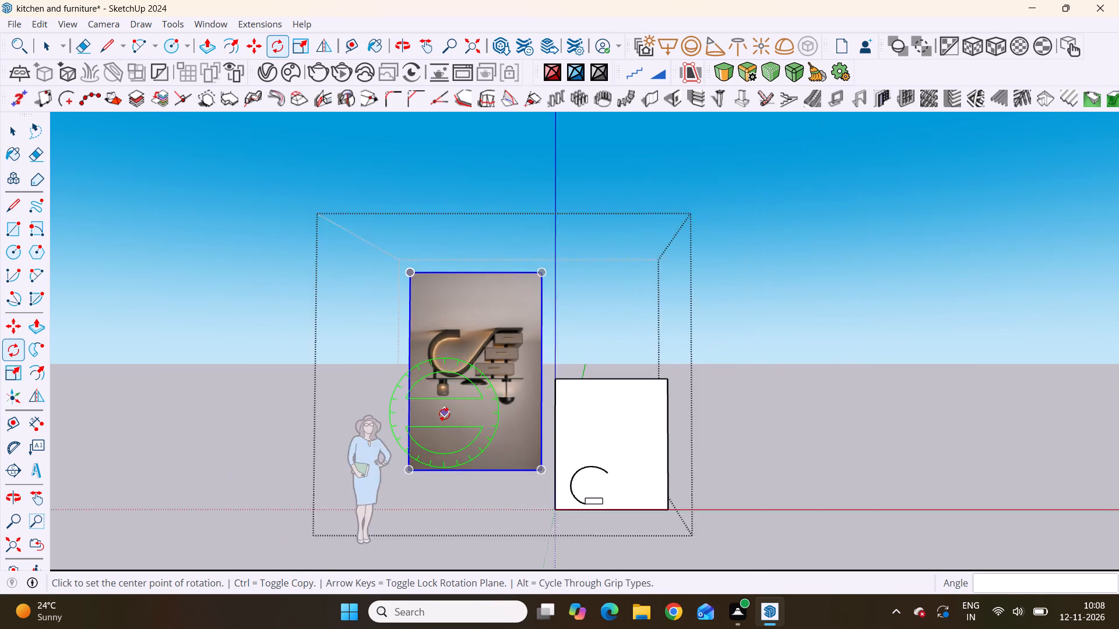
pyautogui.scroll(-1, 444, 414)
pyautogui.scroll(5, 444, 414)
pyautogui.press('space')
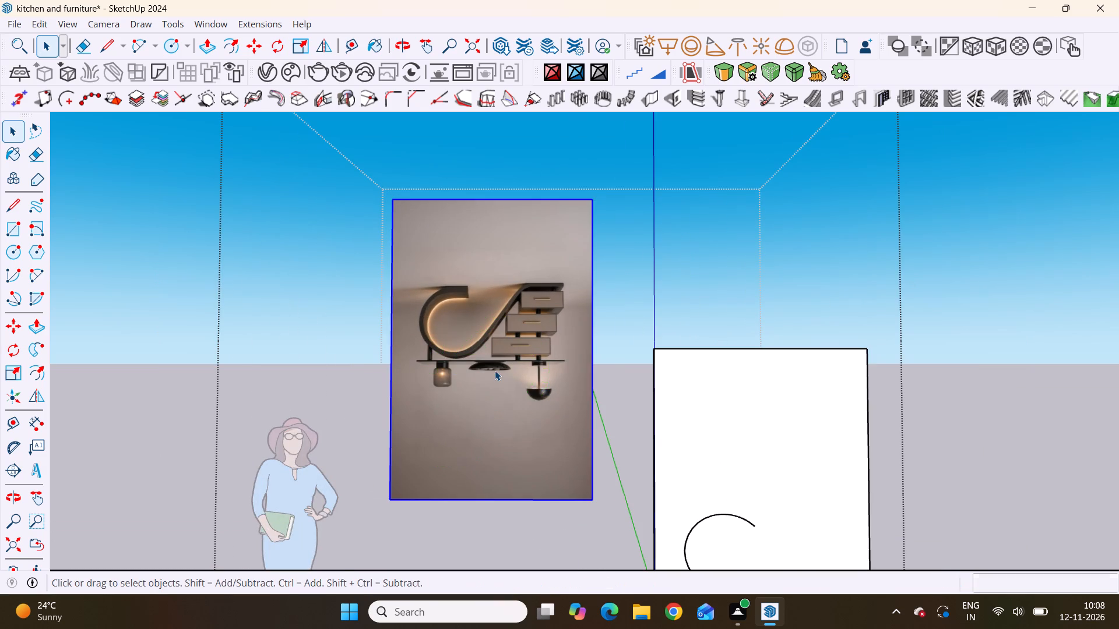
# Flip the upside-down reference image across its horizontal mirror plane, offset about 7' 9 3/4", so the desk reads upright.
pyautogui.scroll(-5, 495, 370)
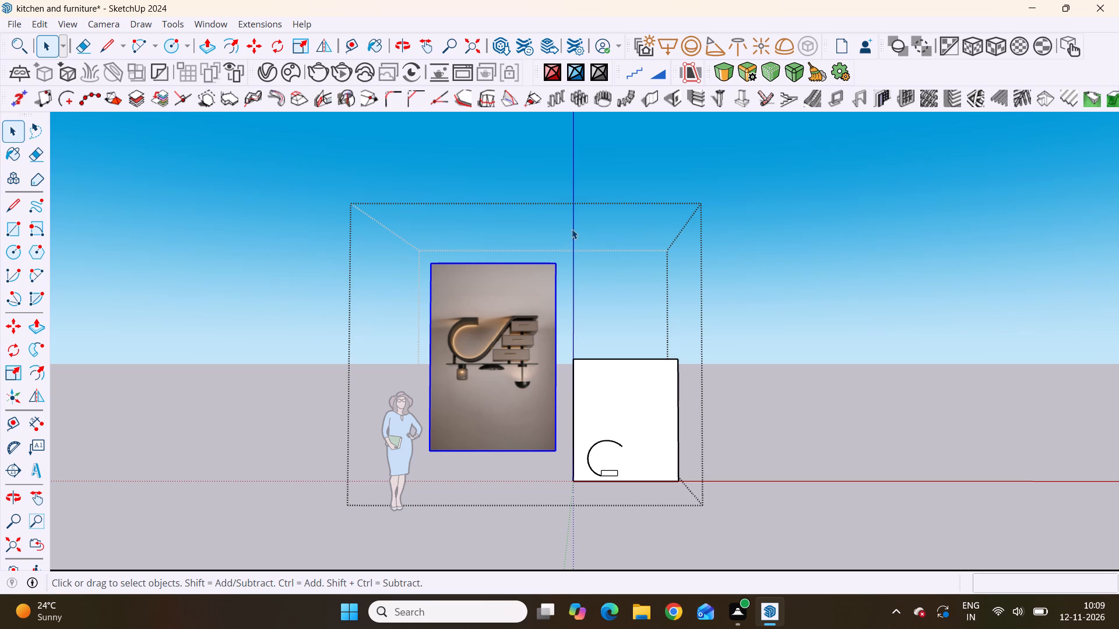
pyautogui.click(317, 45)
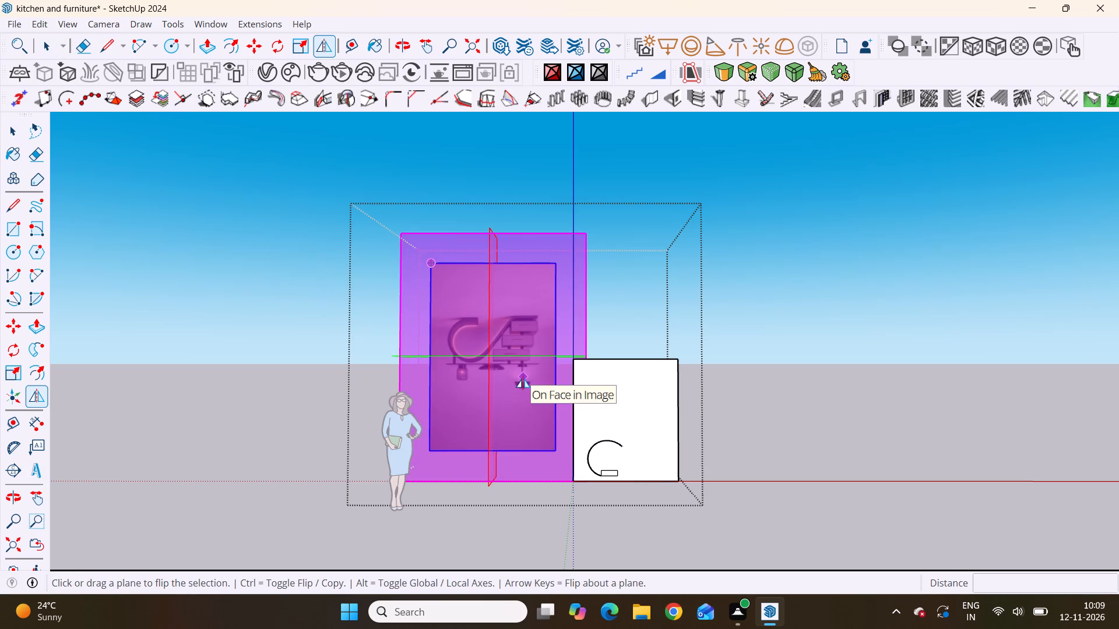
pyautogui.click(394, 353)
pyautogui.scroll(-6, 395, 352)
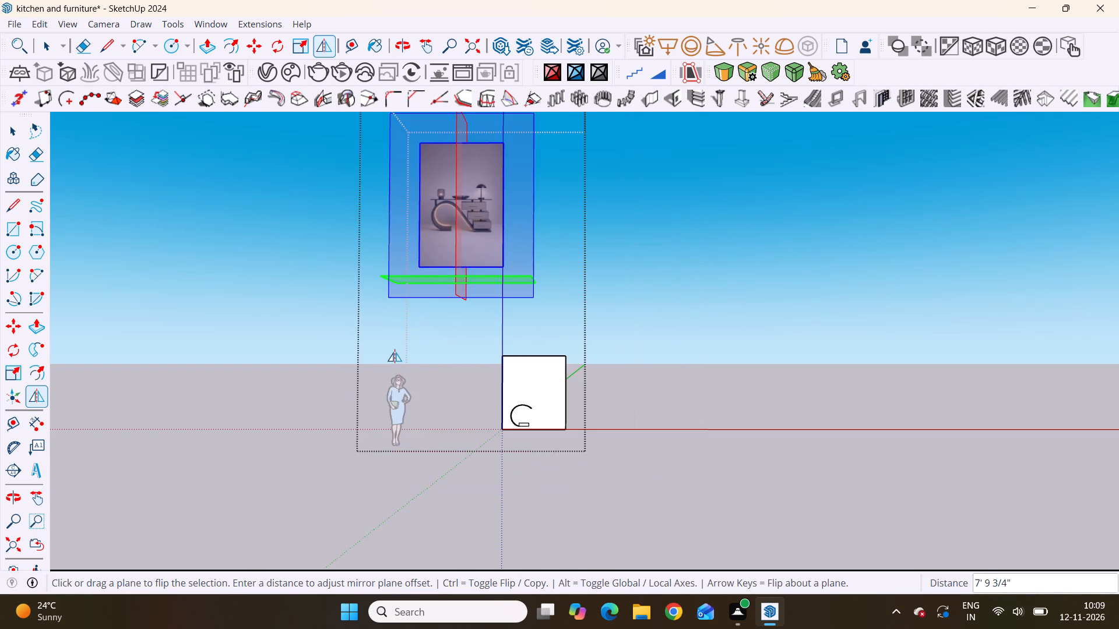
pyautogui.scroll(-6, 395, 352)
pyautogui.press('space')
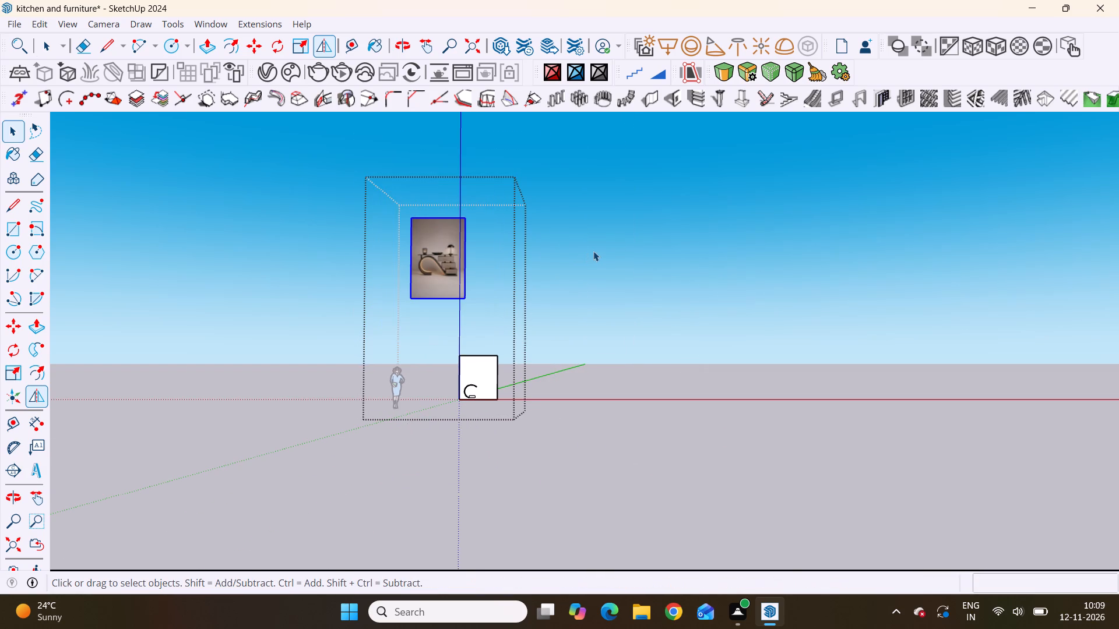
# Inside the group, move the reference image about 18' 11 3/8" down to the red axis, leaving a small gap beside the upright panel.
pyautogui.click(593, 250)
pyautogui.scroll(4, 462, 249)
pyautogui.scroll(3, 325, 361)
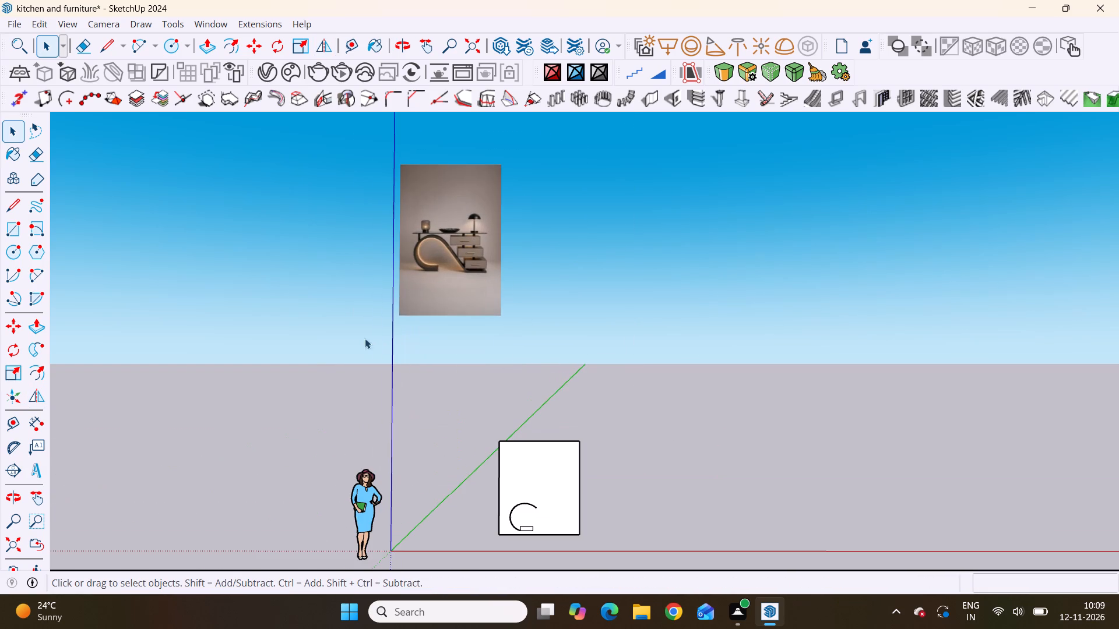
pyautogui.click(420, 282)
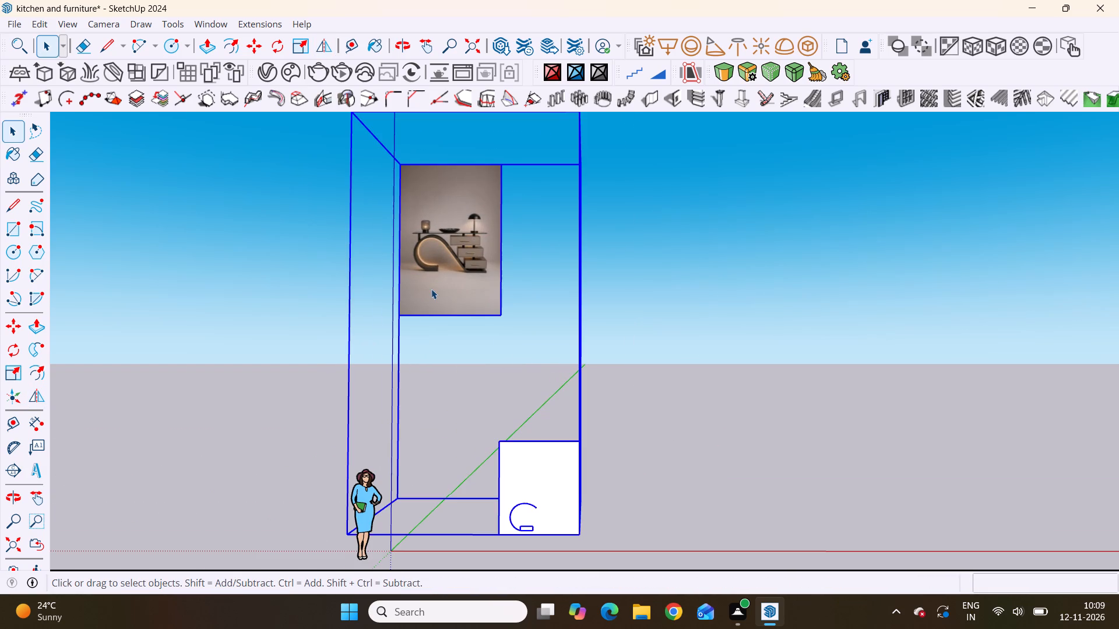
pyautogui.click(638, 275)
pyautogui.doubleClick(475, 269)
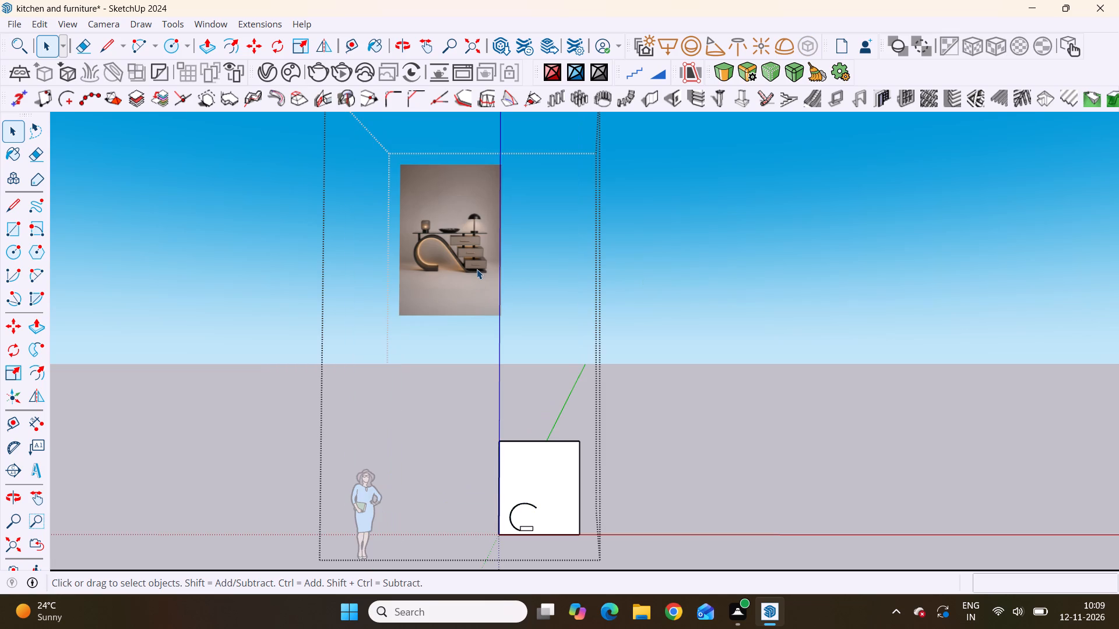
pyautogui.click(477, 269)
pyautogui.press('m')
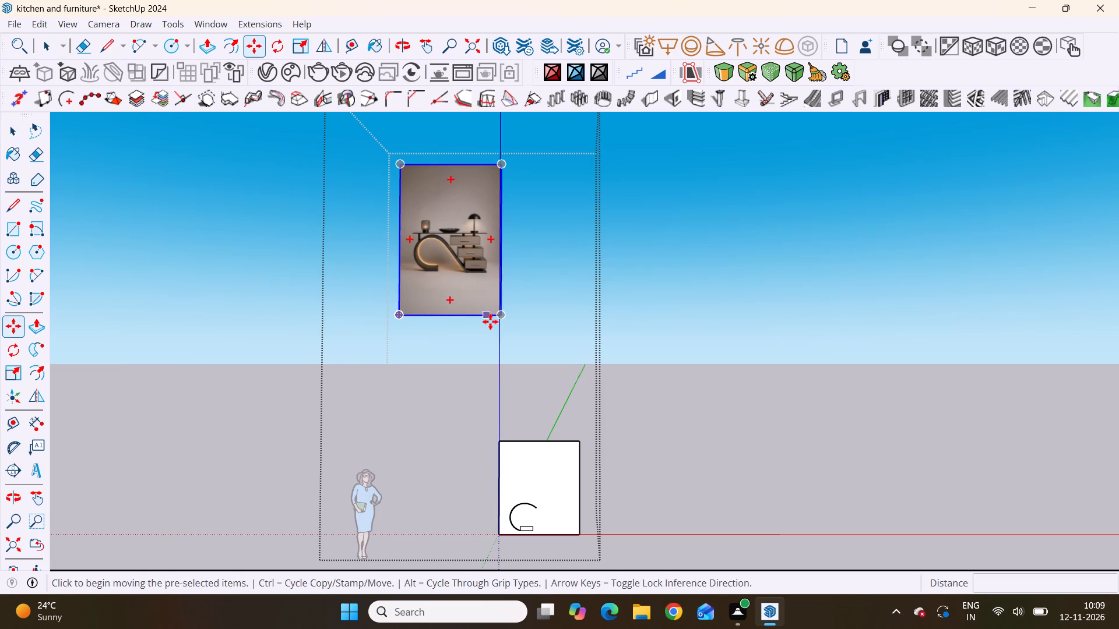
pyautogui.click(504, 313)
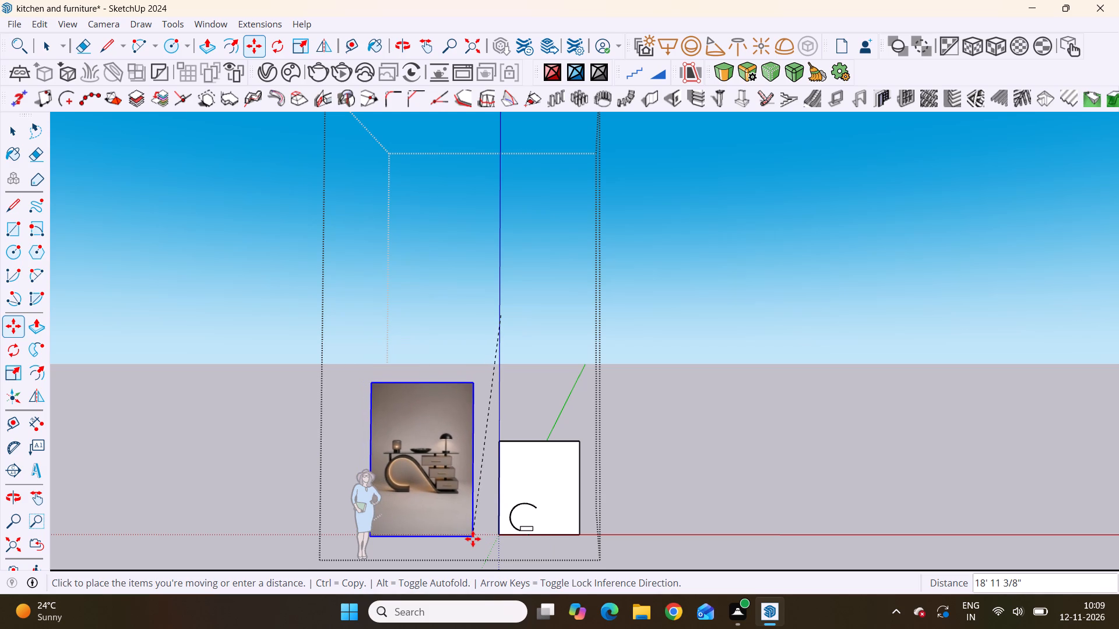
pyautogui.click(473, 539)
pyautogui.scroll(4, 457, 489)
pyautogui.press('space')
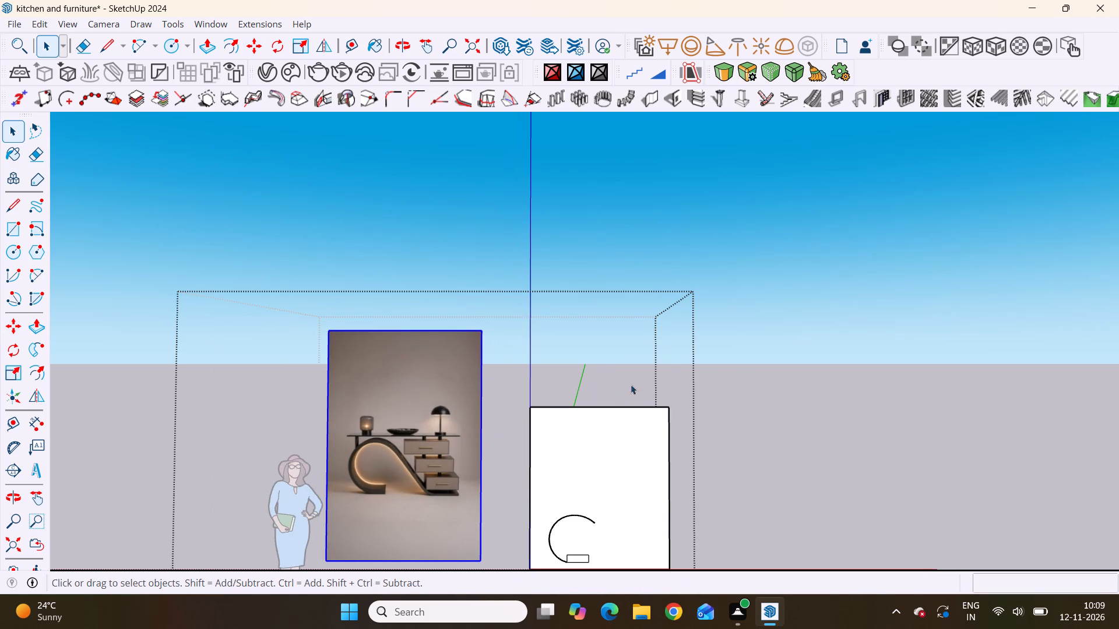
pyautogui.scroll(-5, 430, 374)
pyautogui.moveTo(473, 467); pyautogui.dragTo(559, 462, button='middle')
pyautogui.scroll(4, 559, 462)
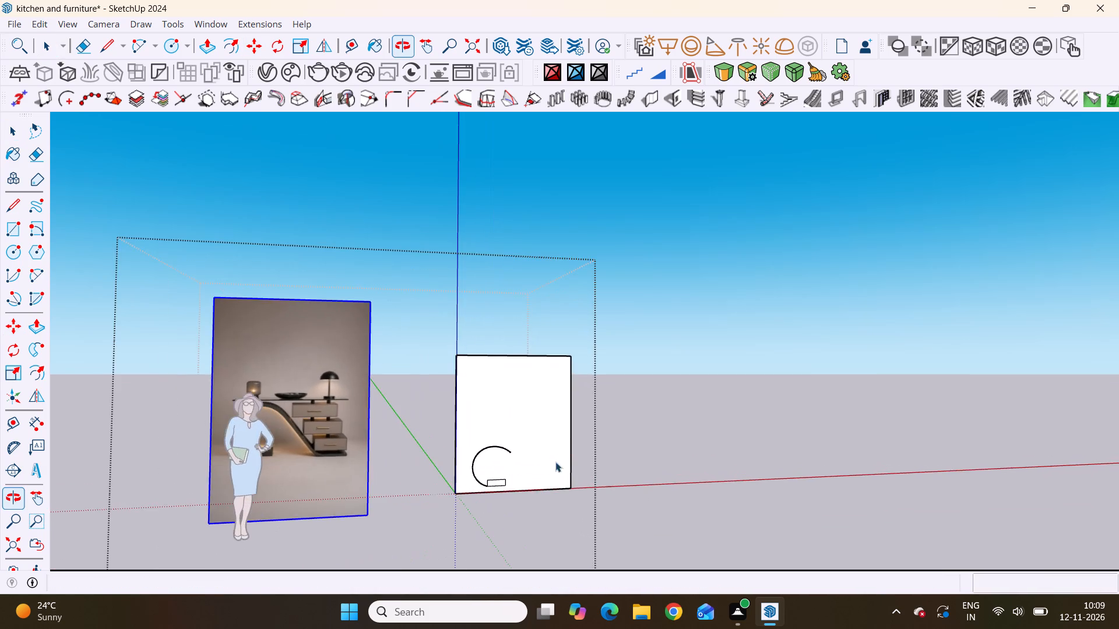
# Inside the panel group, draw a diagonal line about 1' 9 3/4" down from the arc's free end, continuing about 1' 5" along the red axis.
pyautogui.scroll(7, 526, 467)
pyautogui.moveTo(476, 453); pyautogui.dragTo(439, 466, button='middle')
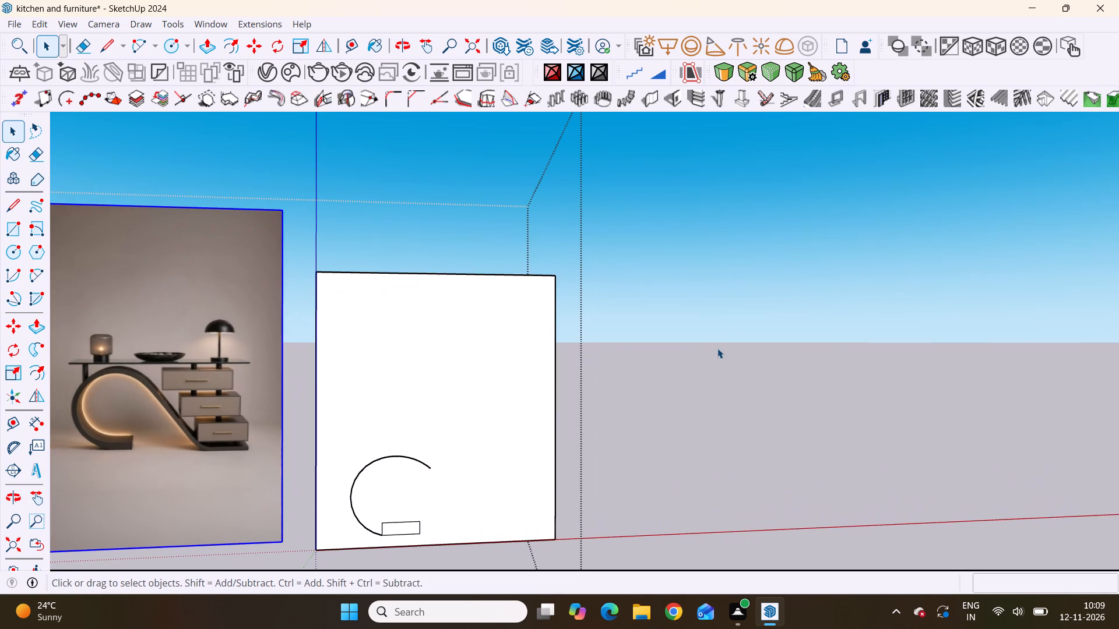
pyautogui.click(717, 347)
pyautogui.scroll(-7, 321, 396)
pyautogui.click(374, 397)
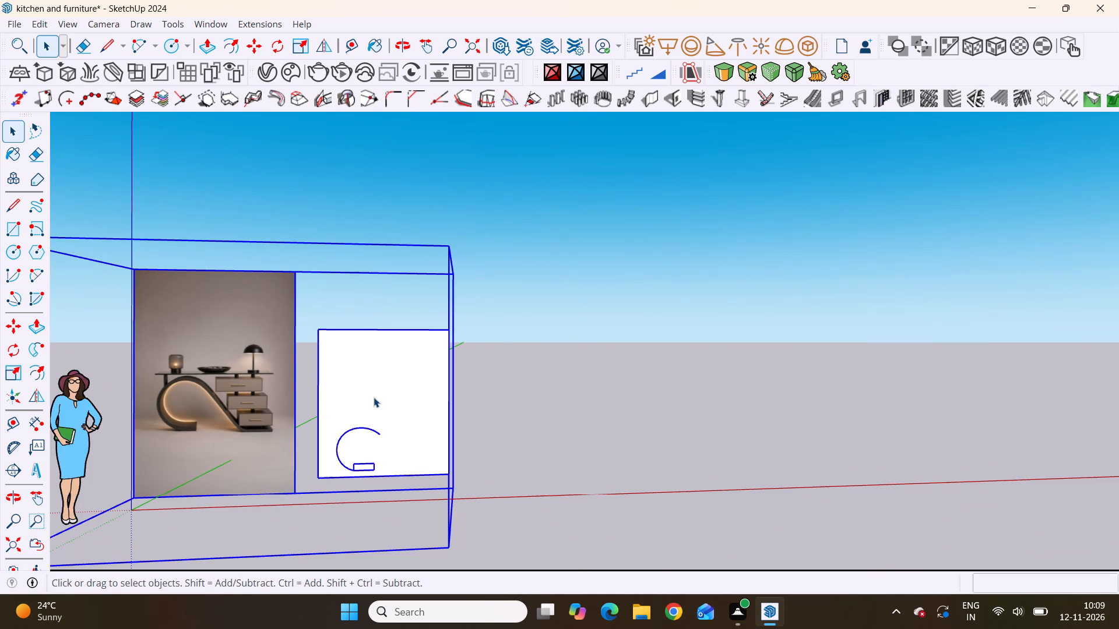
pyautogui.doubleClick(374, 397)
pyautogui.scroll(5, 344, 433)
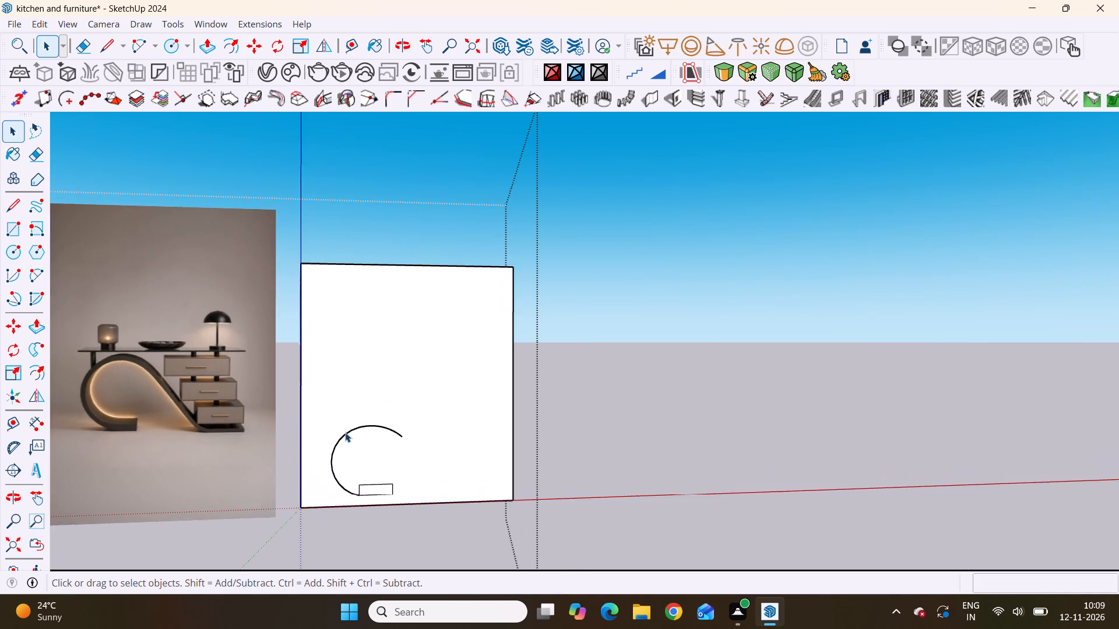
pyautogui.scroll(-11, 353, 426)
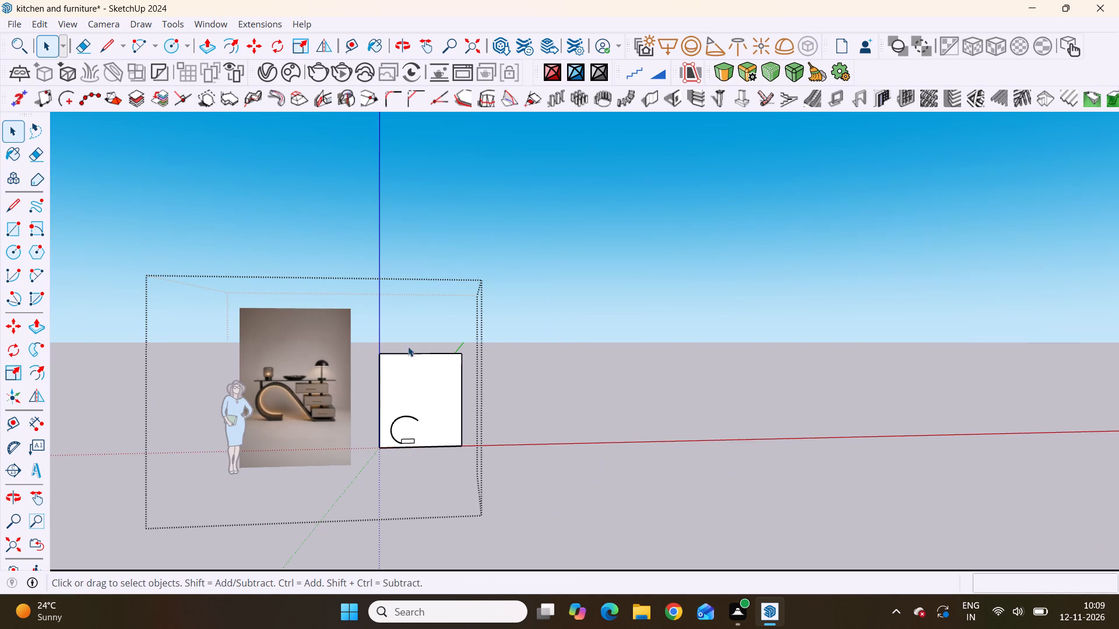
pyautogui.scroll(15, 371, 430)
pyautogui.scroll(-5, 430, 318)
pyautogui.scroll(2, 457, 465)
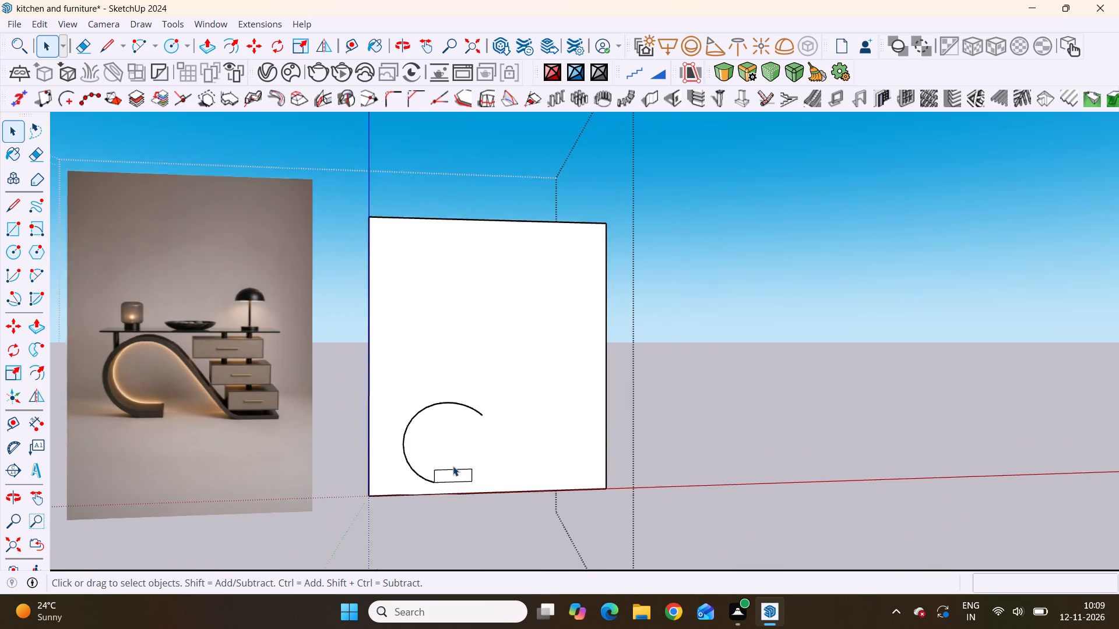
pyautogui.scroll(4, 453, 466)
pyautogui.scroll(-3, 452, 467)
pyautogui.scroll(3, 395, 508)
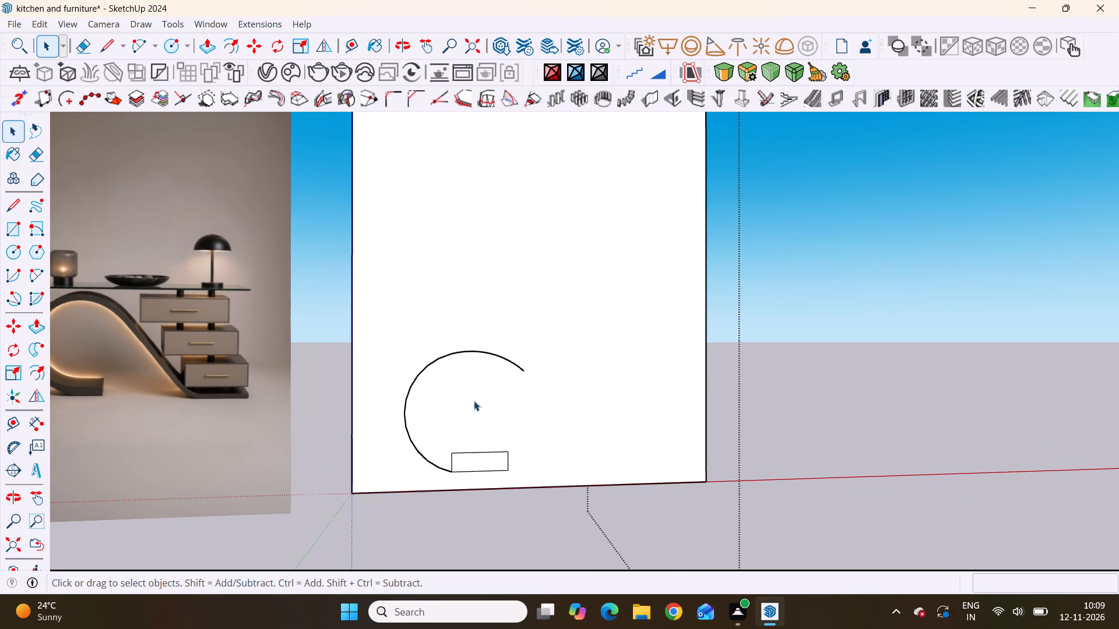
pyautogui.press('l')
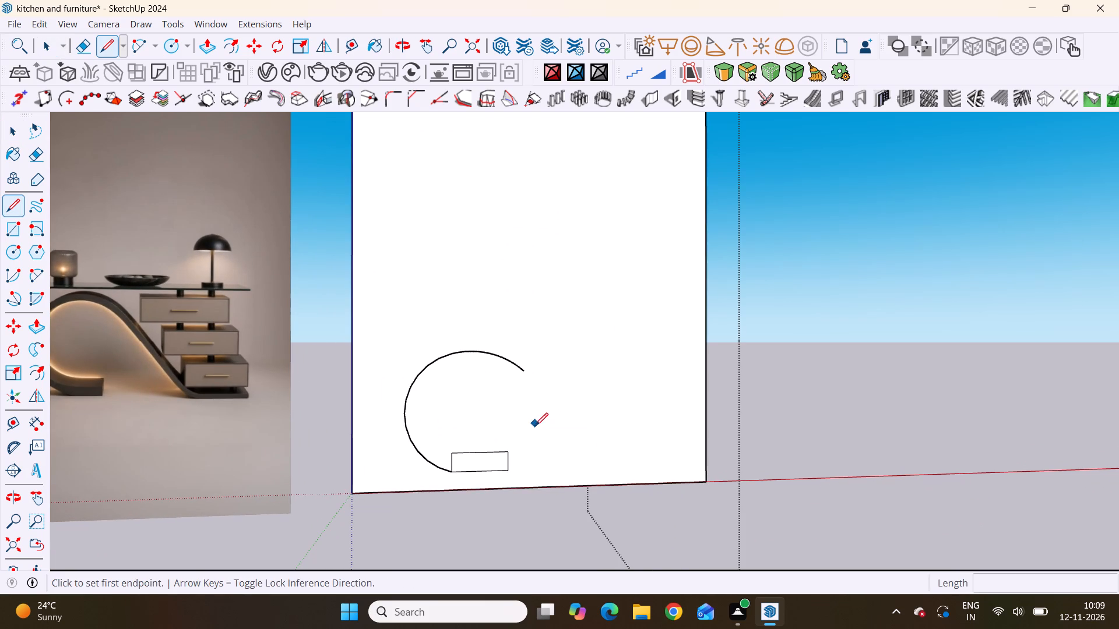
pyautogui.click(522, 374)
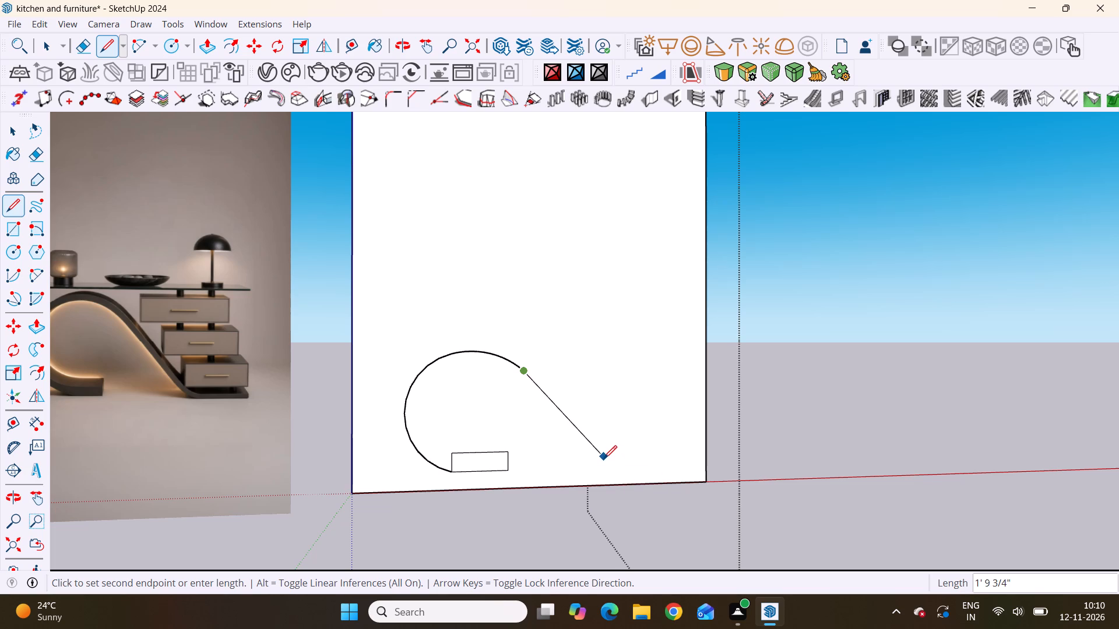
pyautogui.click(604, 457)
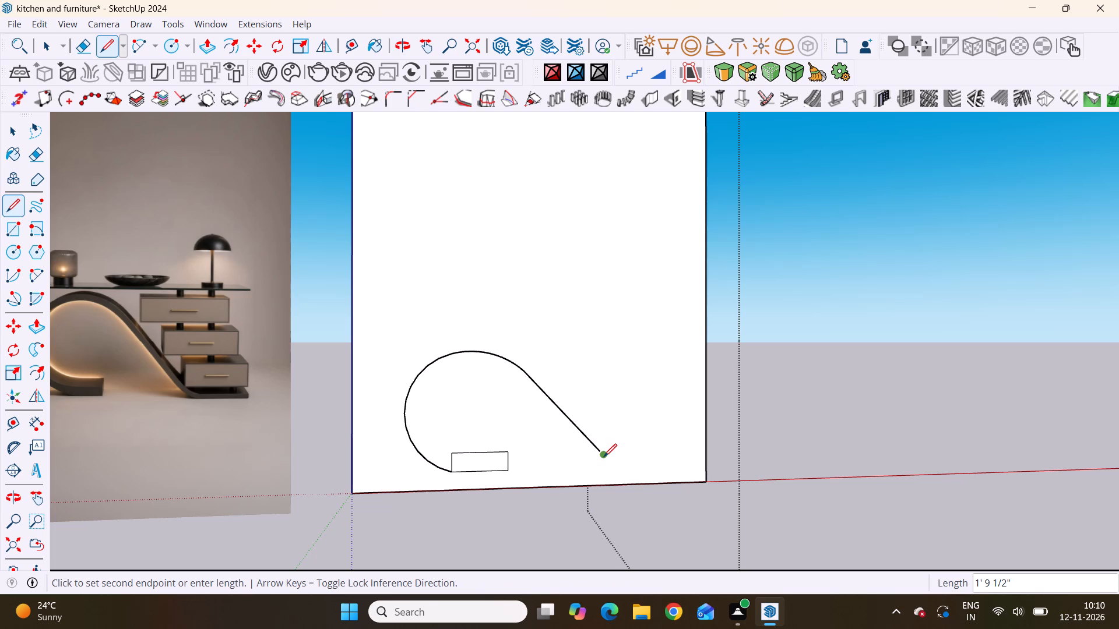
pyautogui.click(696, 454)
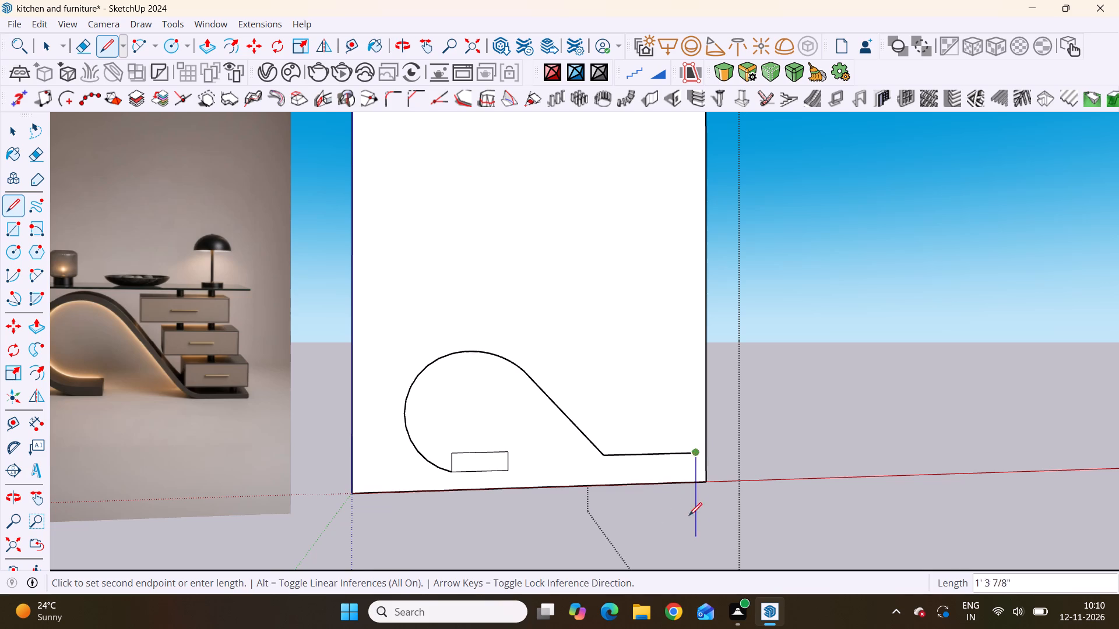
pyautogui.press('space')
# Examine the joint where the arc meets the new diagonal line and compare the outline with the reference image.
pyautogui.scroll(12, 511, 361)
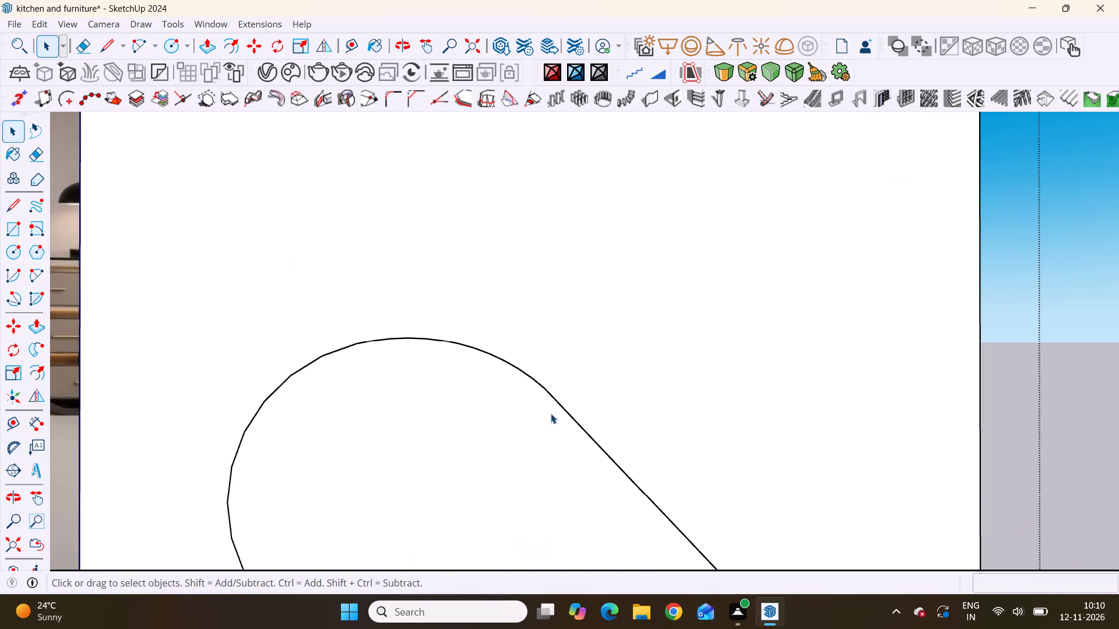
pyautogui.scroll(8, 551, 414)
pyautogui.scroll(17, 527, 356)
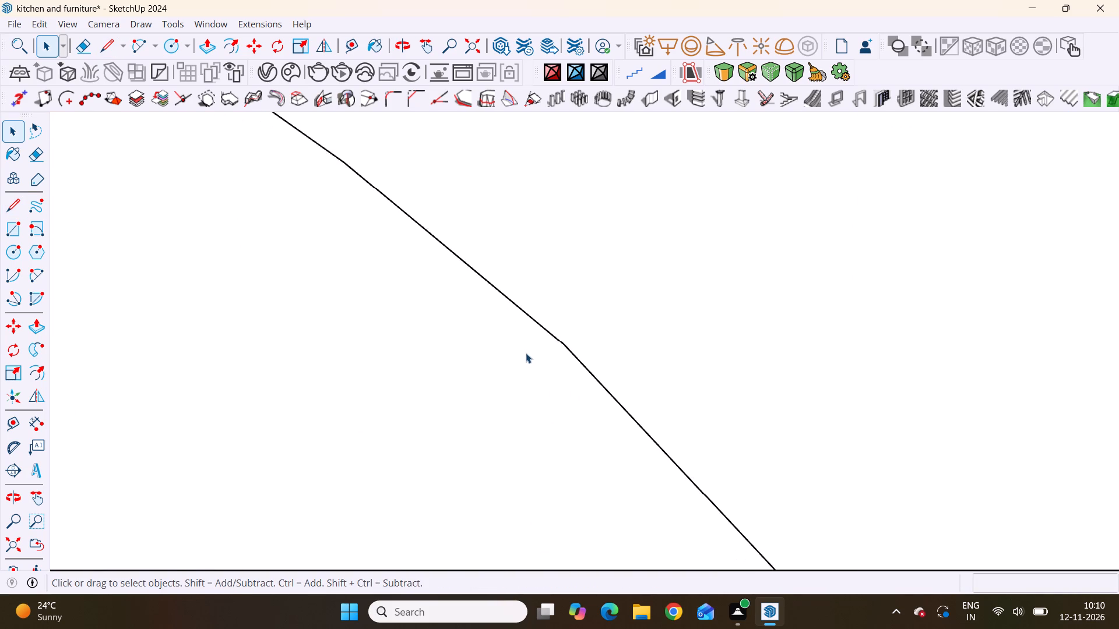
pyautogui.scroll(-17, 526, 353)
pyautogui.scroll(-16, 576, 298)
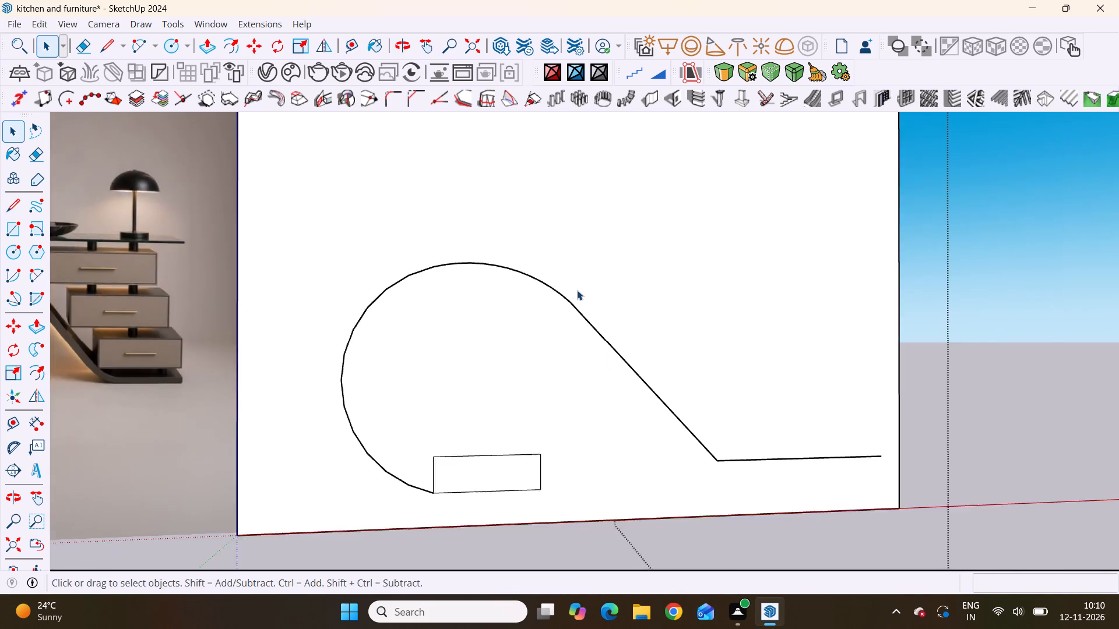
pyautogui.scroll(-13, 577, 290)
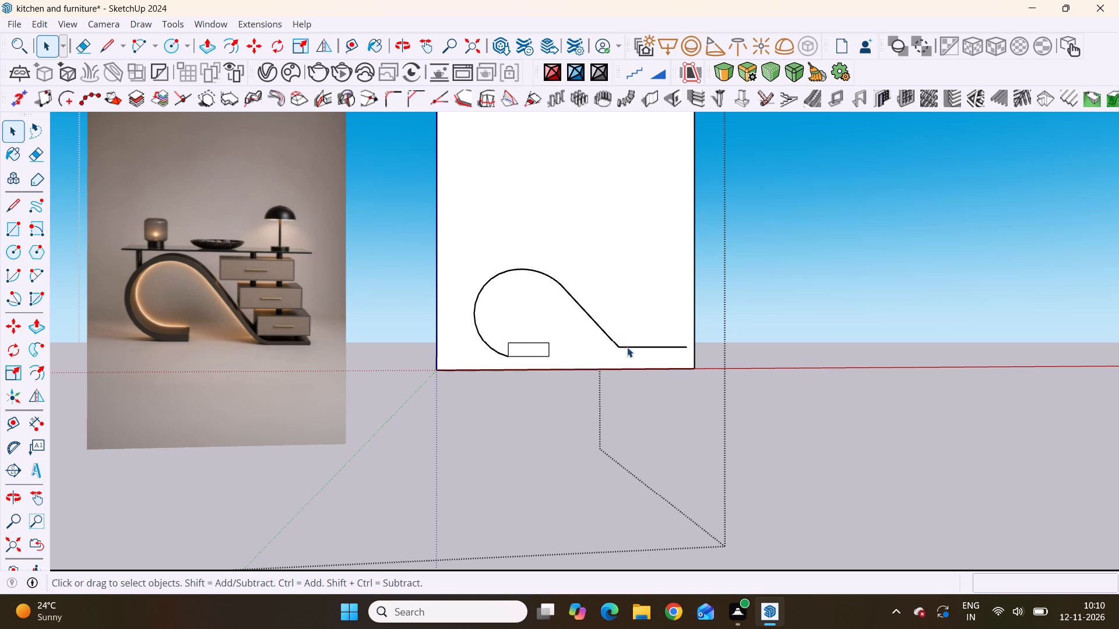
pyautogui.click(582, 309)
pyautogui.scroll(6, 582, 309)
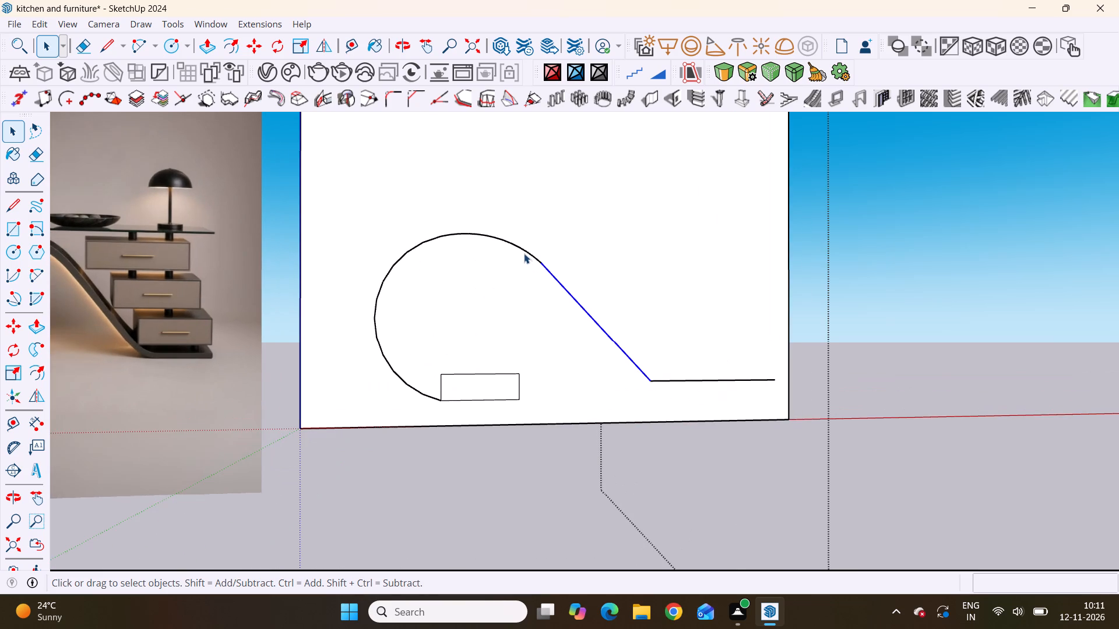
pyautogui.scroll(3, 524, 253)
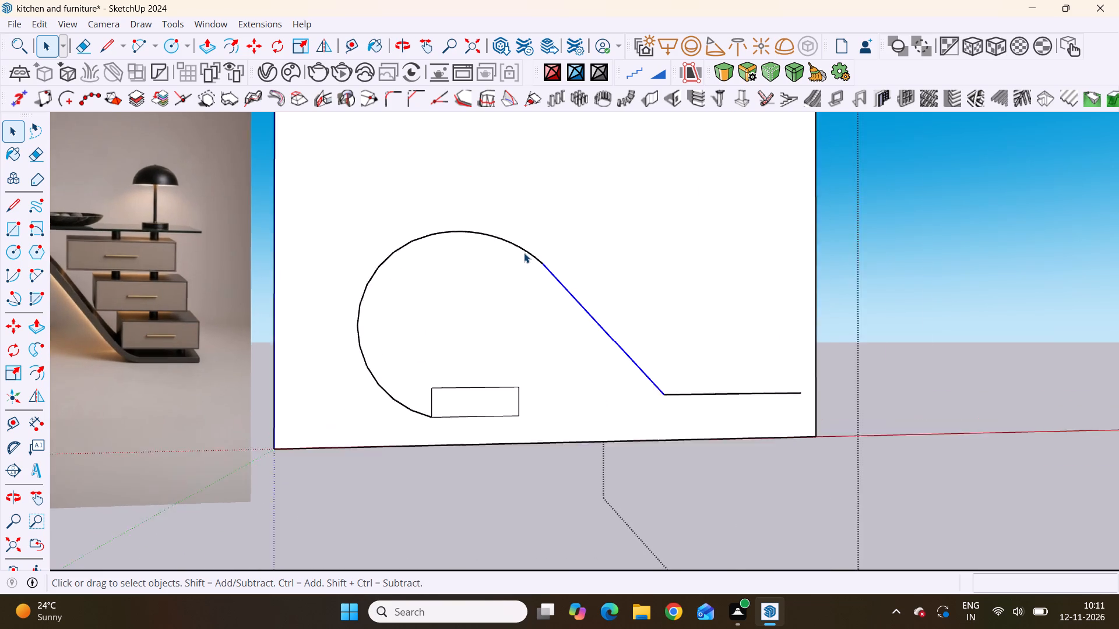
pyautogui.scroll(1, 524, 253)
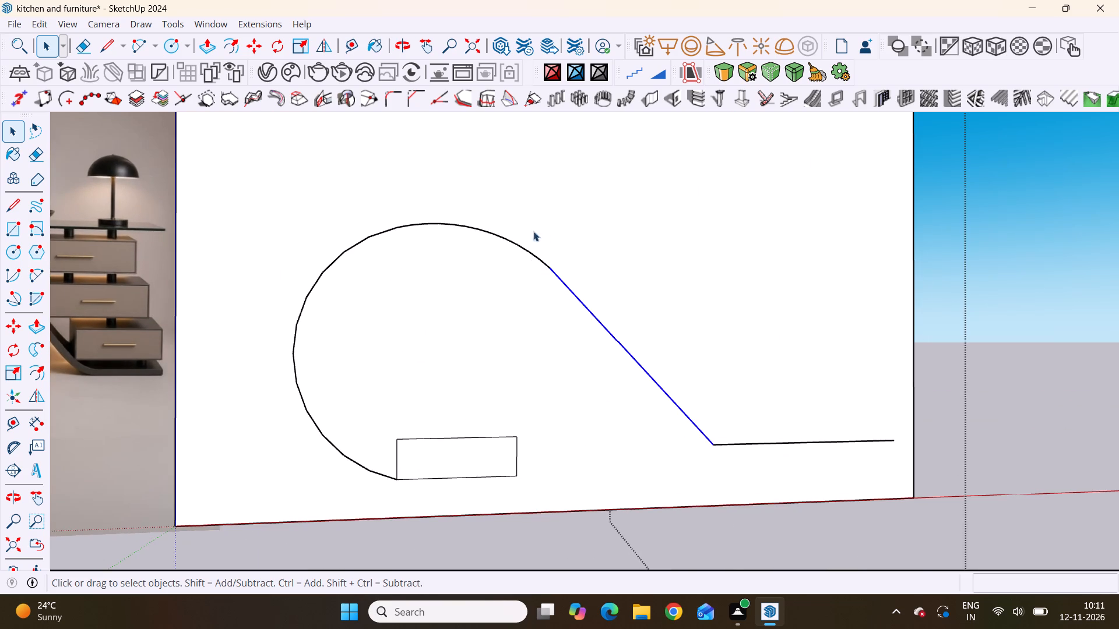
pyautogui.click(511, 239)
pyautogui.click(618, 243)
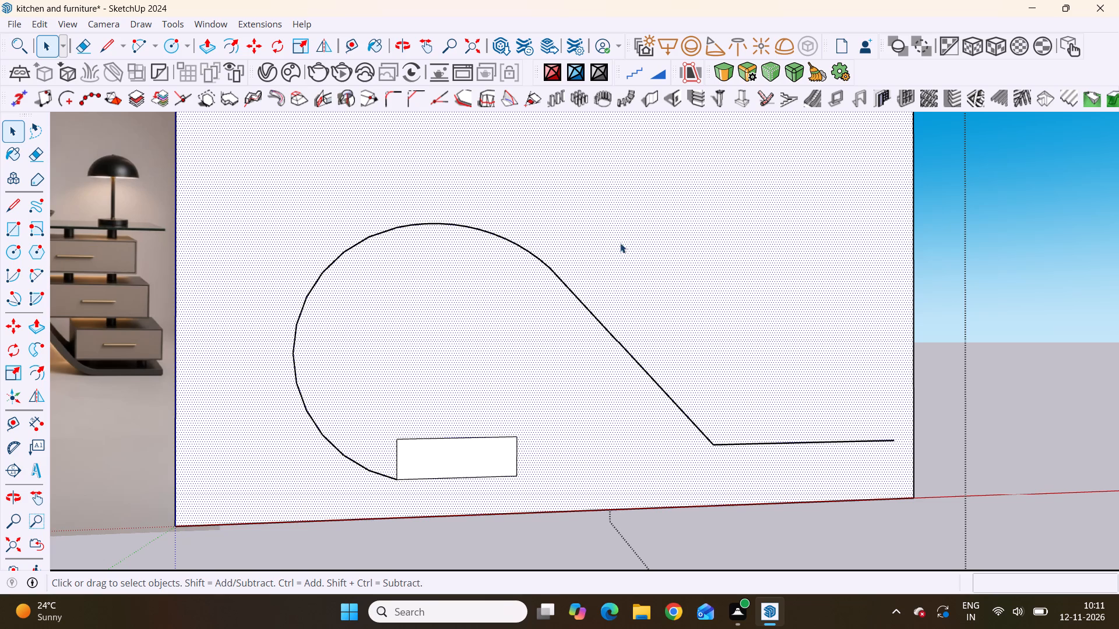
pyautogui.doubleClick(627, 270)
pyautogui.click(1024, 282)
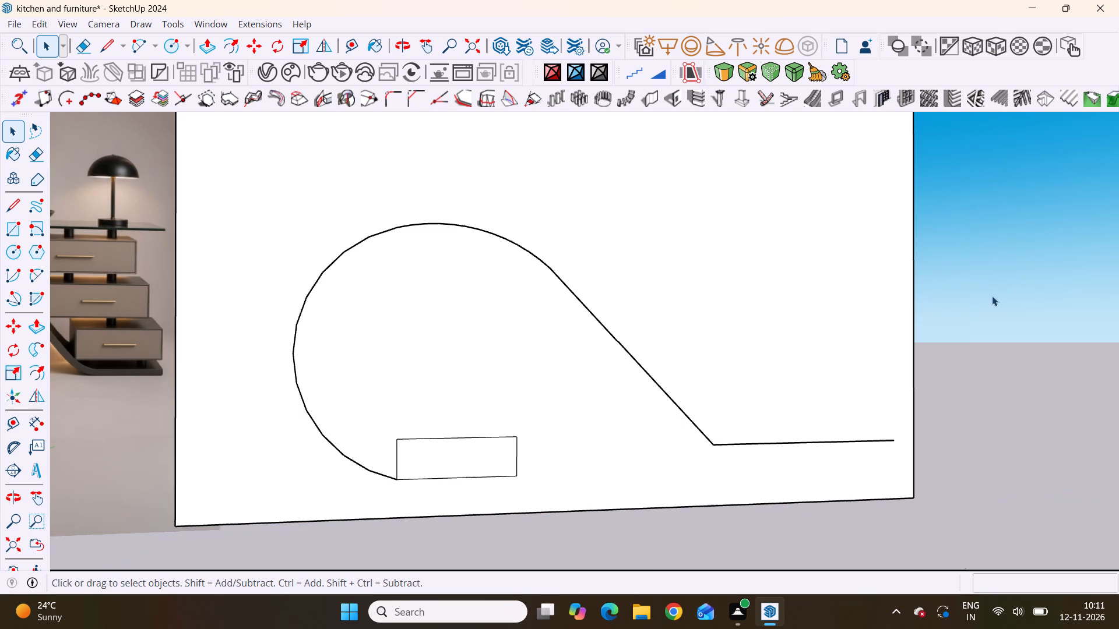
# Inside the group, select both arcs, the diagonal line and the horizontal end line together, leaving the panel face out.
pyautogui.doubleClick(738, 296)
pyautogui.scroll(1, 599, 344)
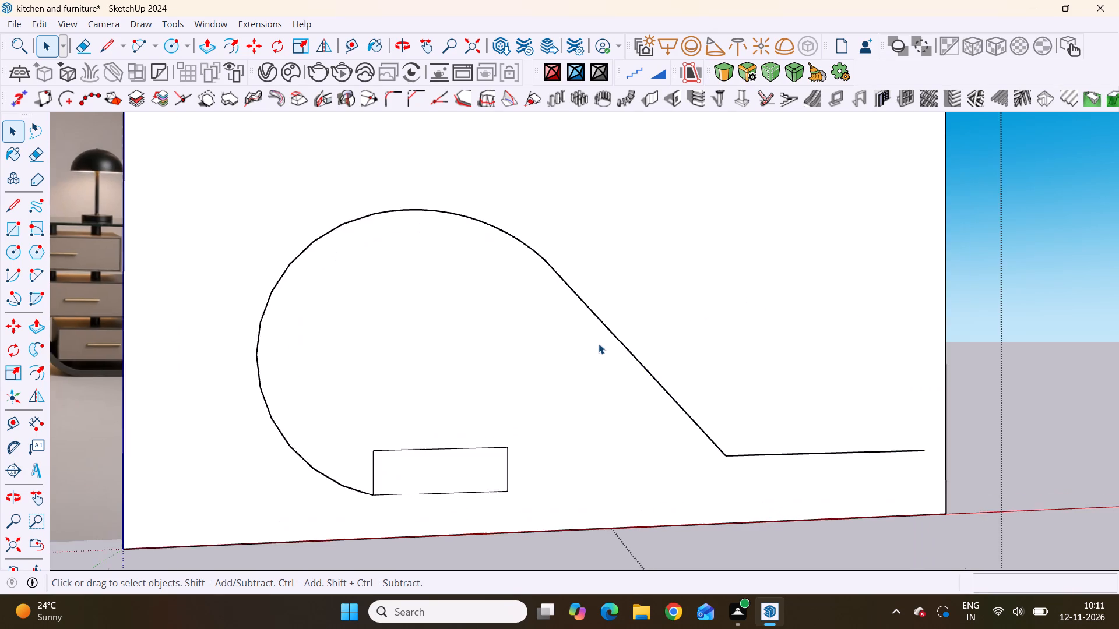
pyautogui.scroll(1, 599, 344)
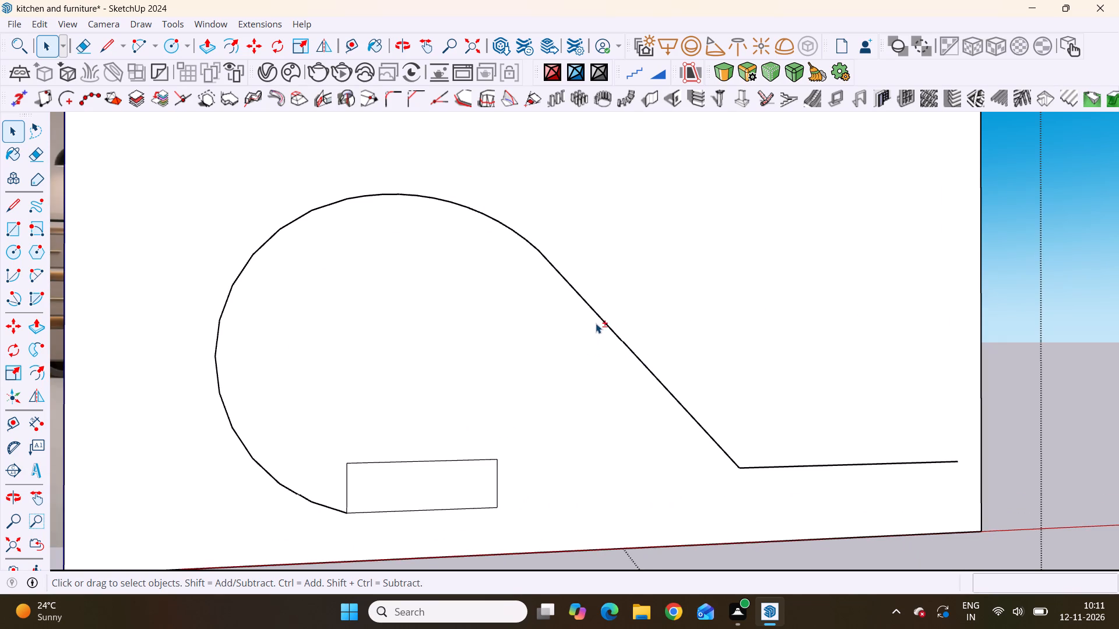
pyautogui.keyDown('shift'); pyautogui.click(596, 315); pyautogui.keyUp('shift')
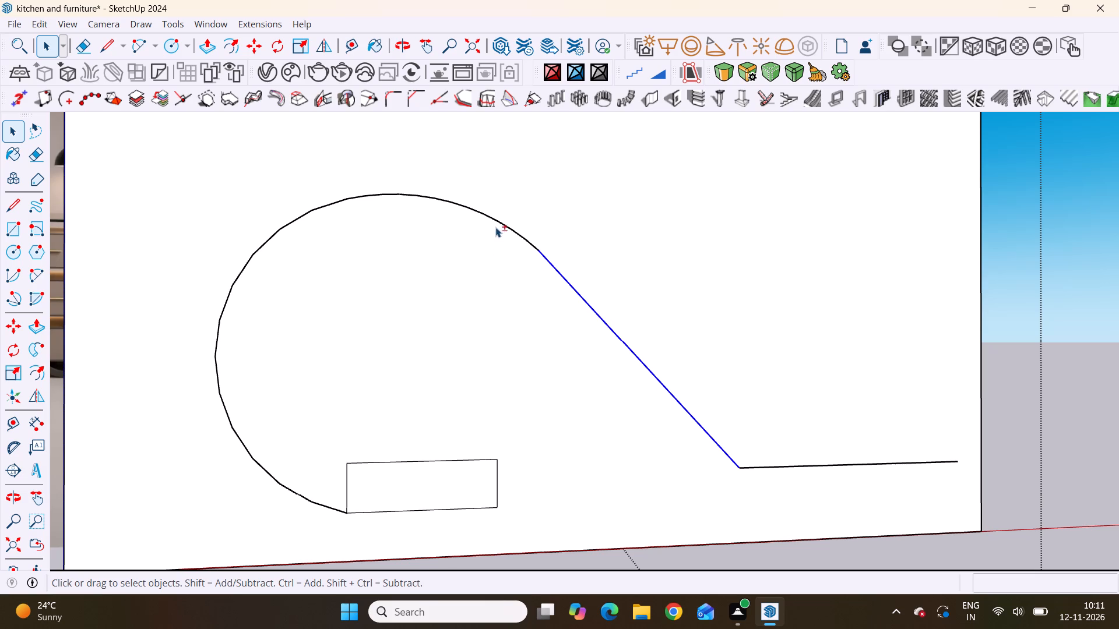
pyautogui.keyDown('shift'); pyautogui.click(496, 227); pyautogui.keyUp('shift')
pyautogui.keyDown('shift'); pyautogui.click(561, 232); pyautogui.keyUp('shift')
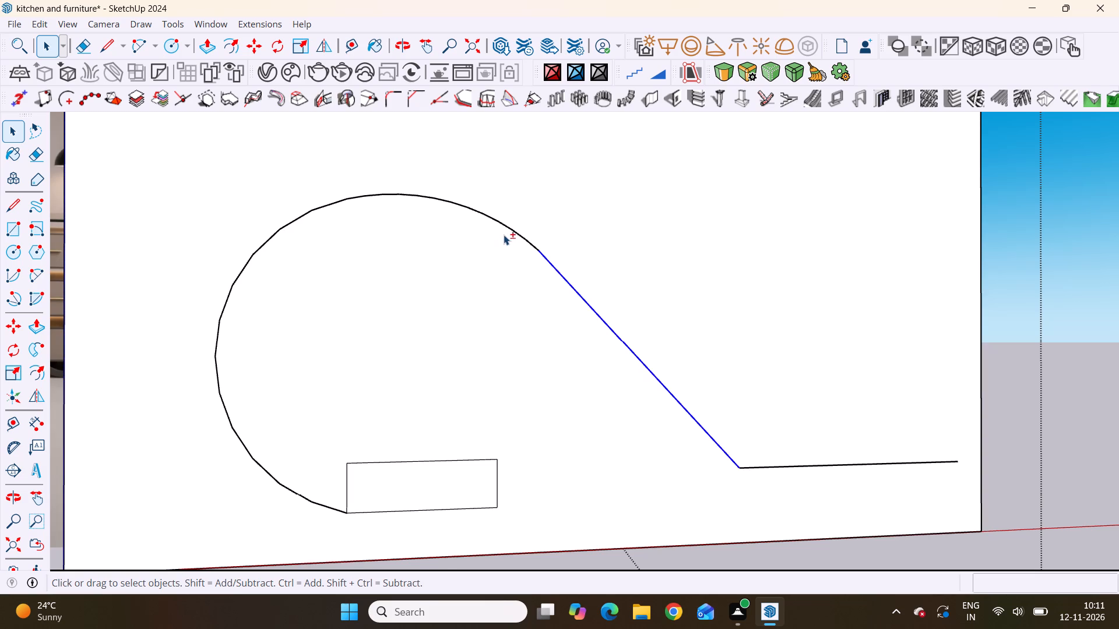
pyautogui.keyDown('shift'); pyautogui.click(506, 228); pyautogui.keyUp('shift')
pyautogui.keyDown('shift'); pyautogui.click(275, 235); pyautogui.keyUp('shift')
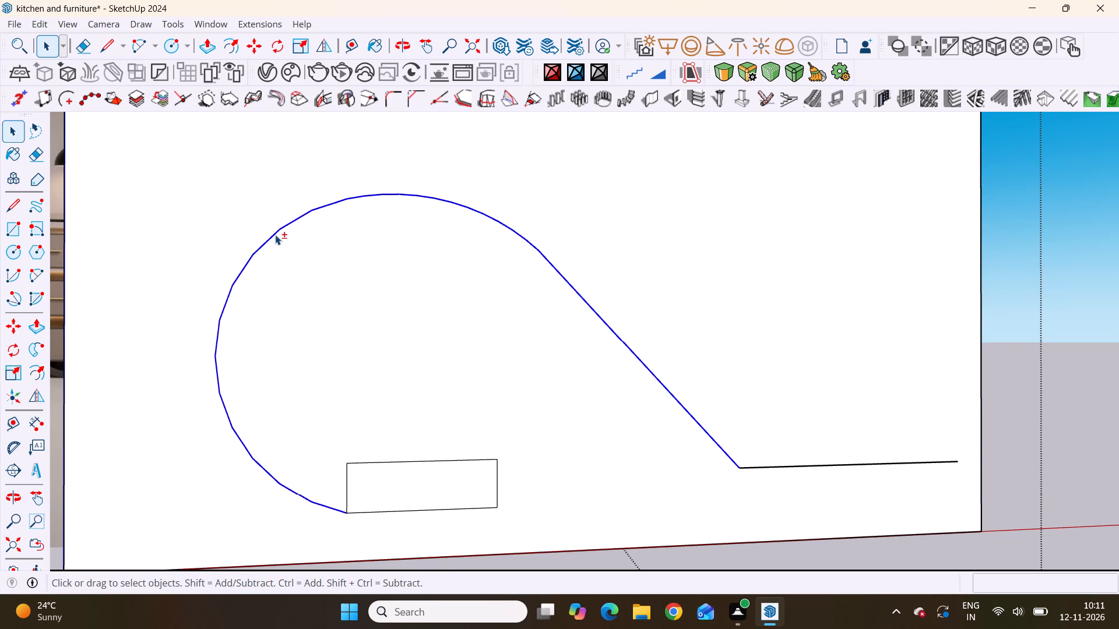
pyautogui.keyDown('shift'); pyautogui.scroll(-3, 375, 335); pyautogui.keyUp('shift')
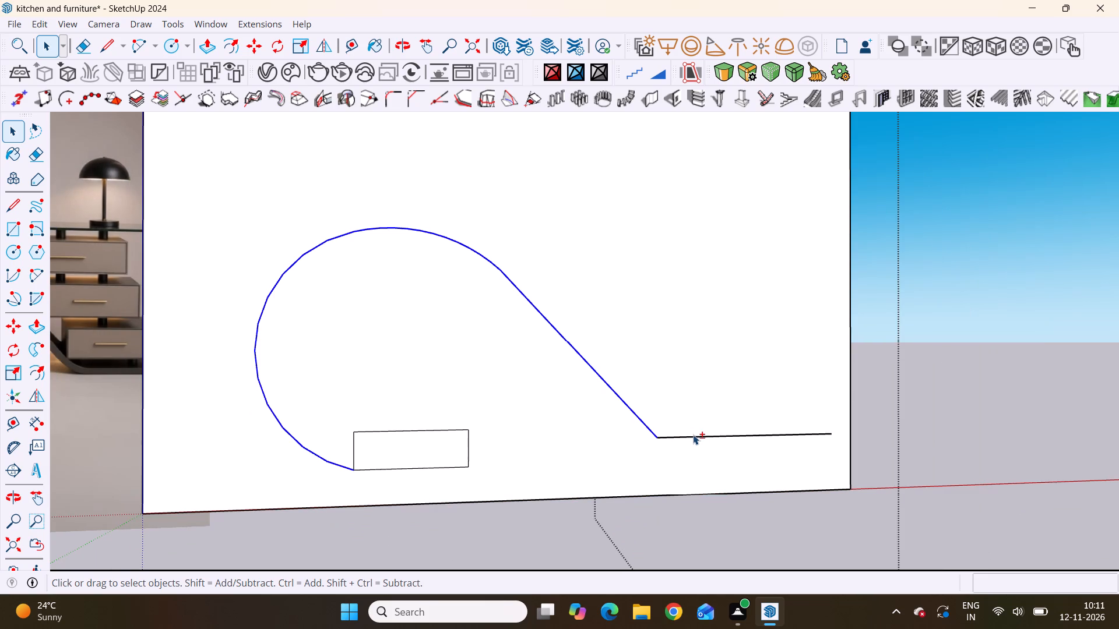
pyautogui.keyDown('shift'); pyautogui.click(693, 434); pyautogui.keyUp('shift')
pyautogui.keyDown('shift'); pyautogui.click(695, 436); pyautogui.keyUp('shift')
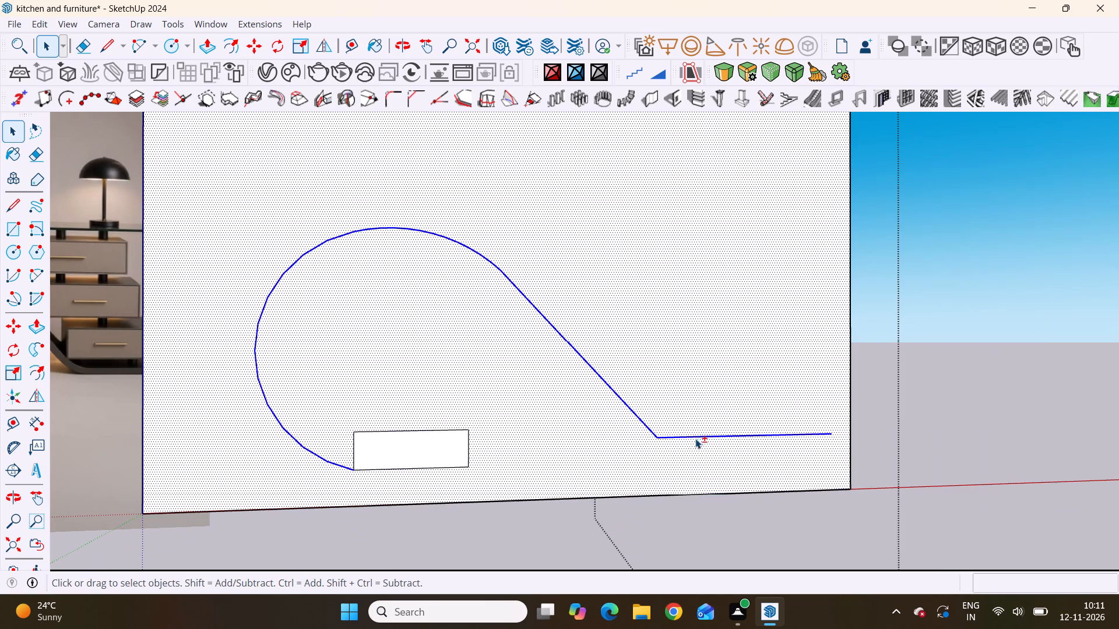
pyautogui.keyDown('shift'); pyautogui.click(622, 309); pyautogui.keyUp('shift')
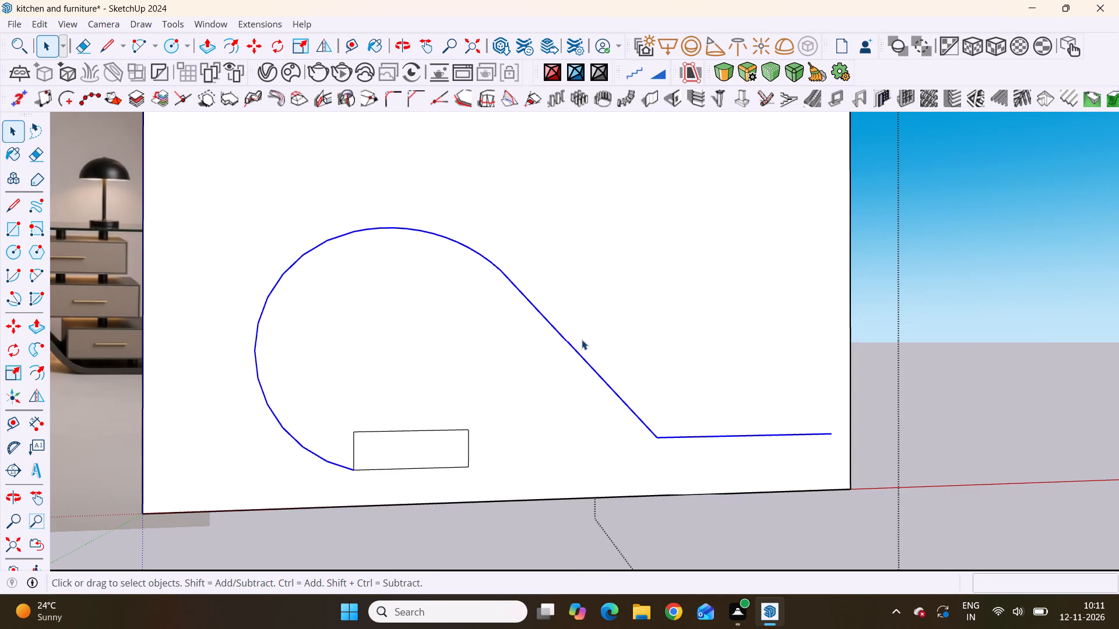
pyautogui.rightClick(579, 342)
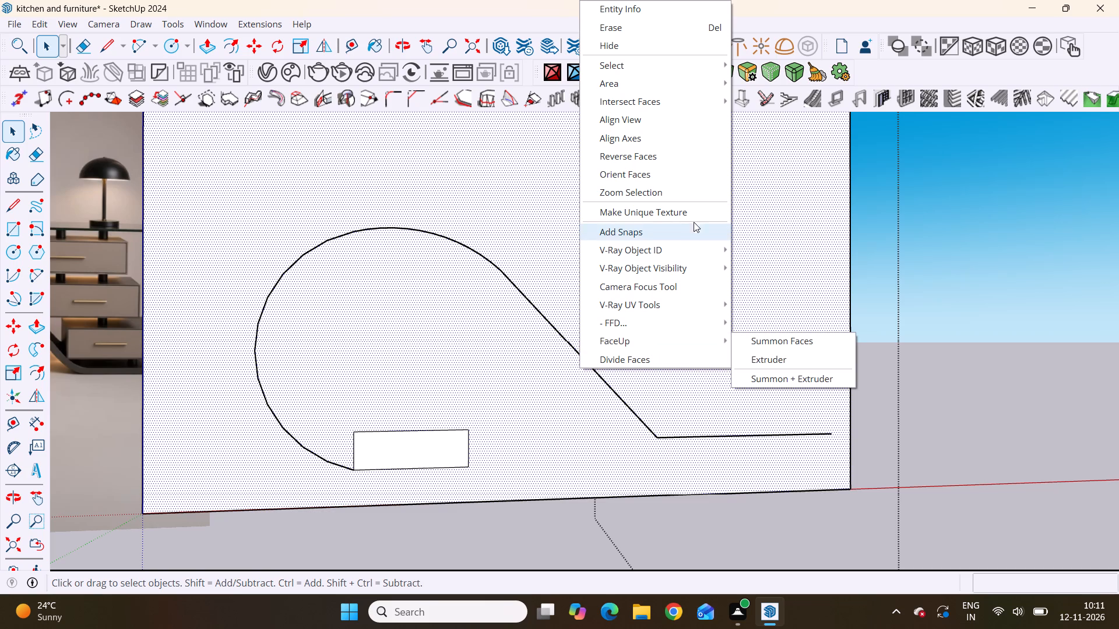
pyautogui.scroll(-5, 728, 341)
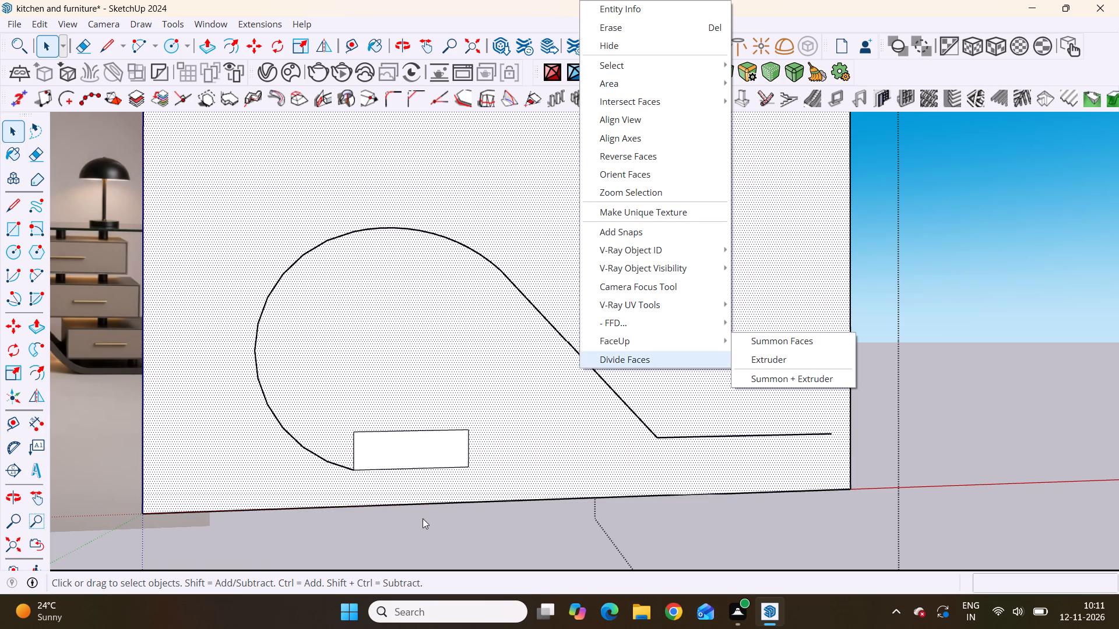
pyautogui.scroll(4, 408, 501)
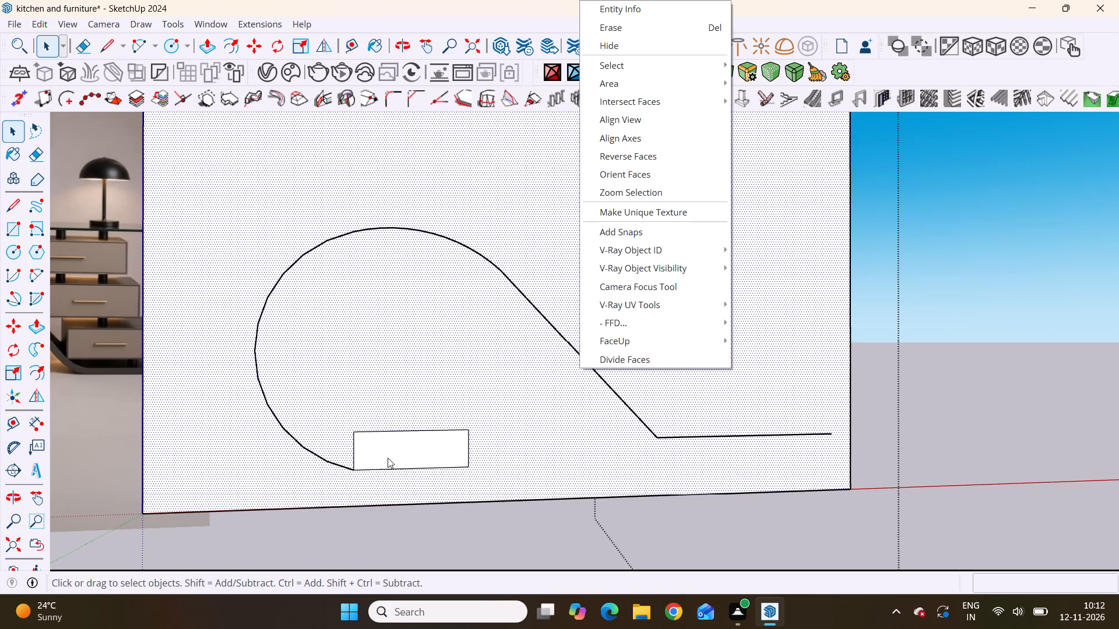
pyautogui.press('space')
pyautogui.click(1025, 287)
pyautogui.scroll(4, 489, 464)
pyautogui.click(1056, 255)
# Leave the upright panel's group and reopen it for editing with the previous selection cleared.
pyautogui.scroll(4, 415, 491)
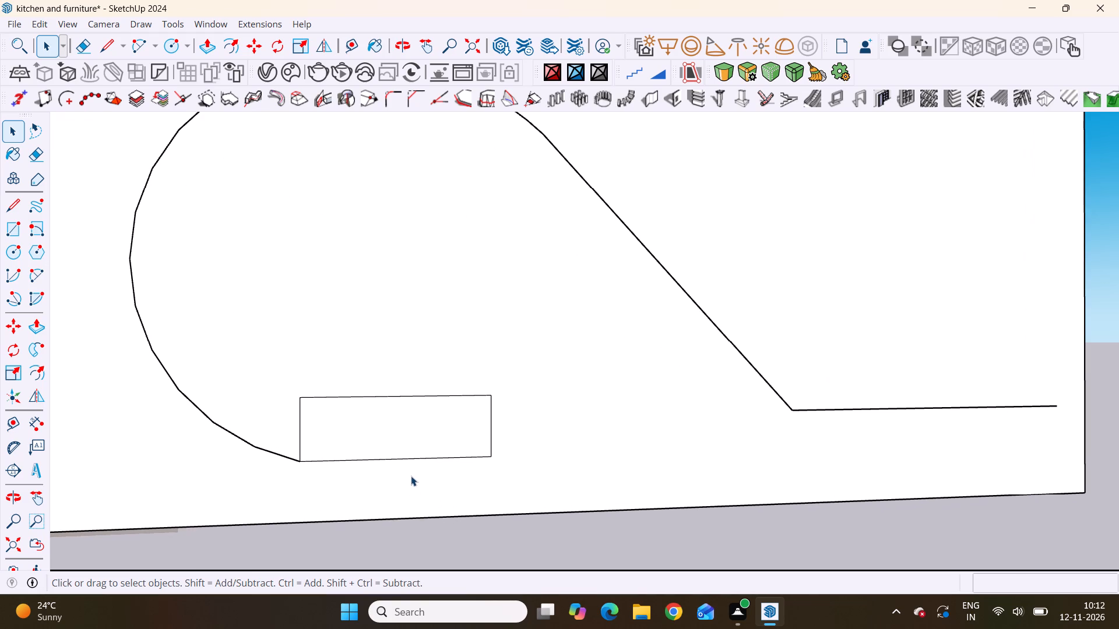
pyautogui.click(411, 463)
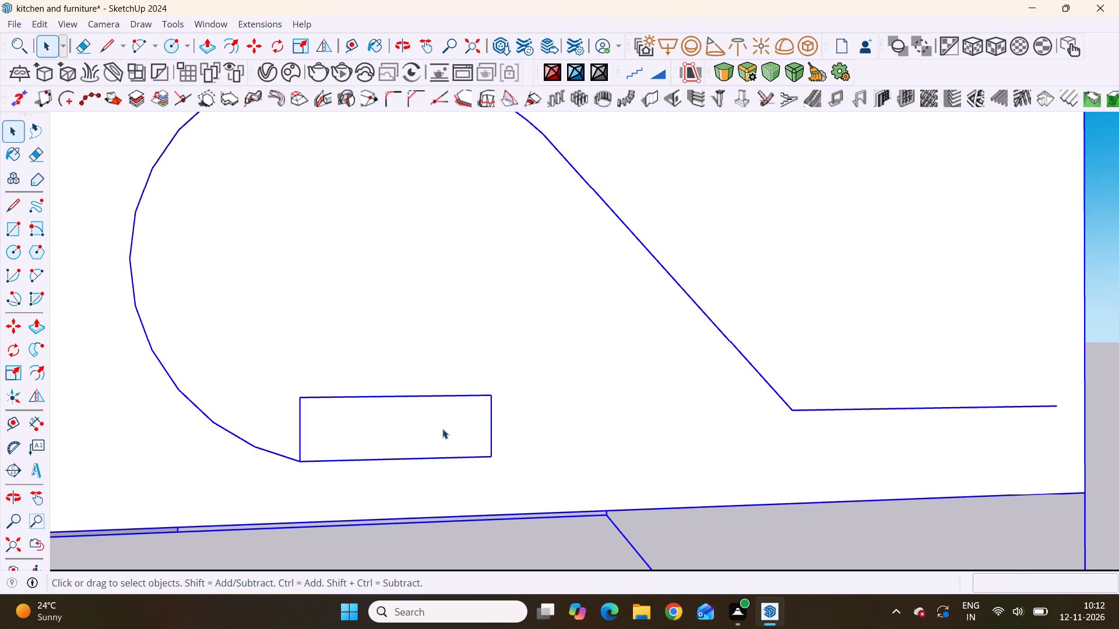
pyautogui.scroll(-10, 442, 429)
pyautogui.click(877, 281)
pyautogui.doubleClick(566, 288)
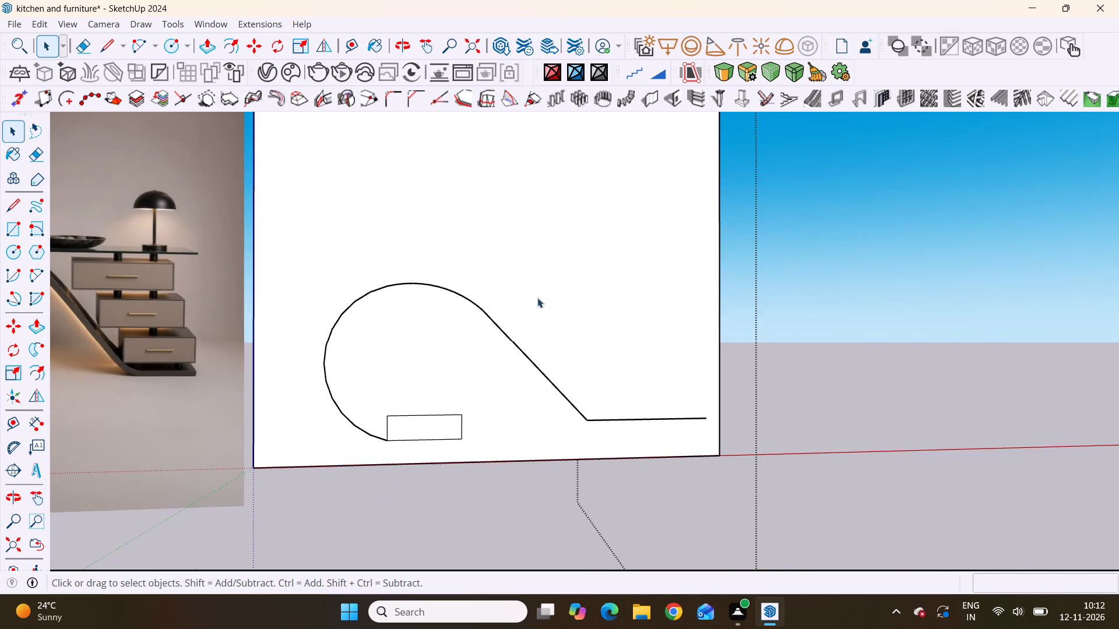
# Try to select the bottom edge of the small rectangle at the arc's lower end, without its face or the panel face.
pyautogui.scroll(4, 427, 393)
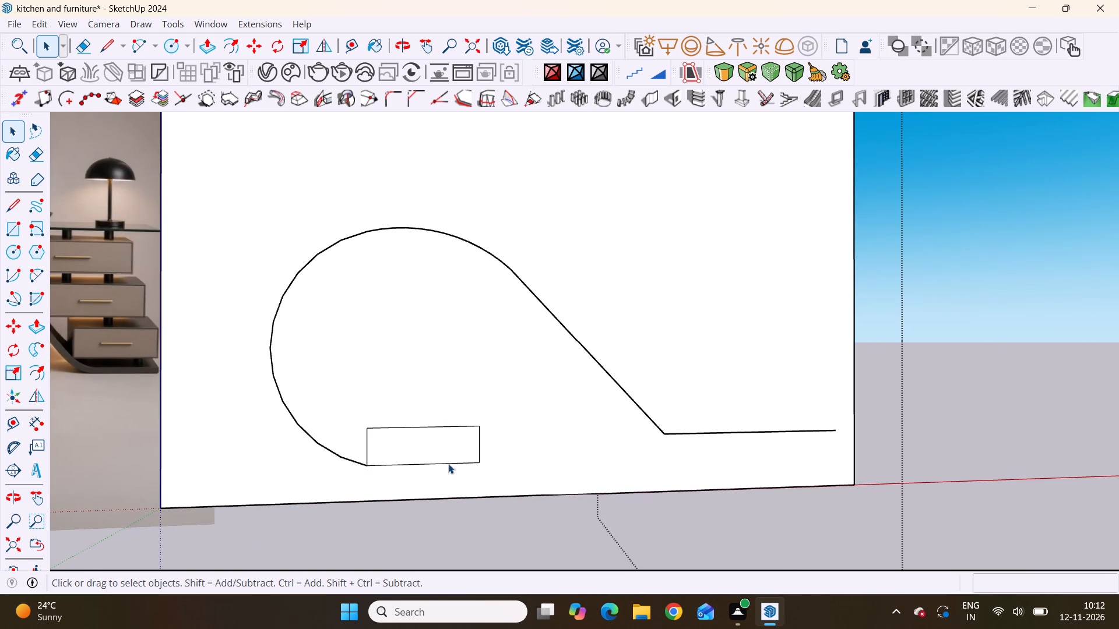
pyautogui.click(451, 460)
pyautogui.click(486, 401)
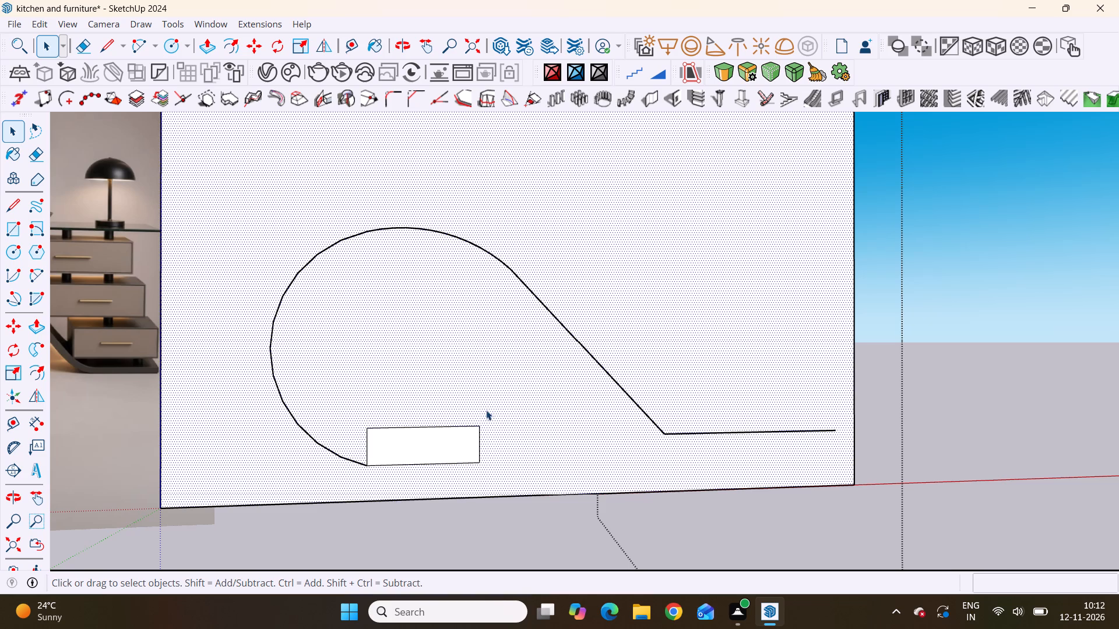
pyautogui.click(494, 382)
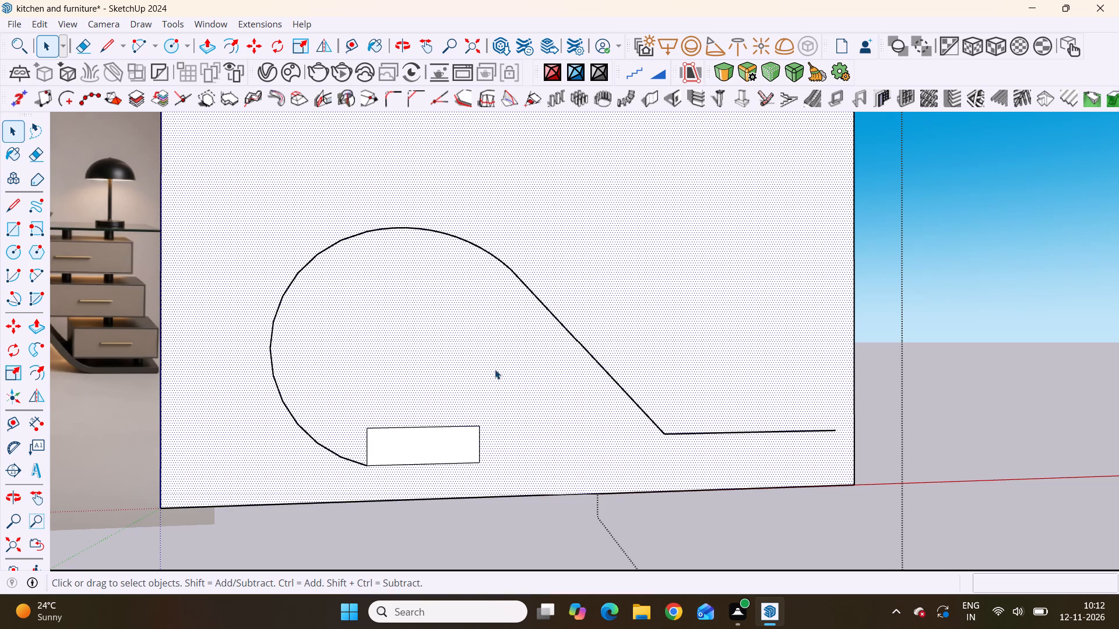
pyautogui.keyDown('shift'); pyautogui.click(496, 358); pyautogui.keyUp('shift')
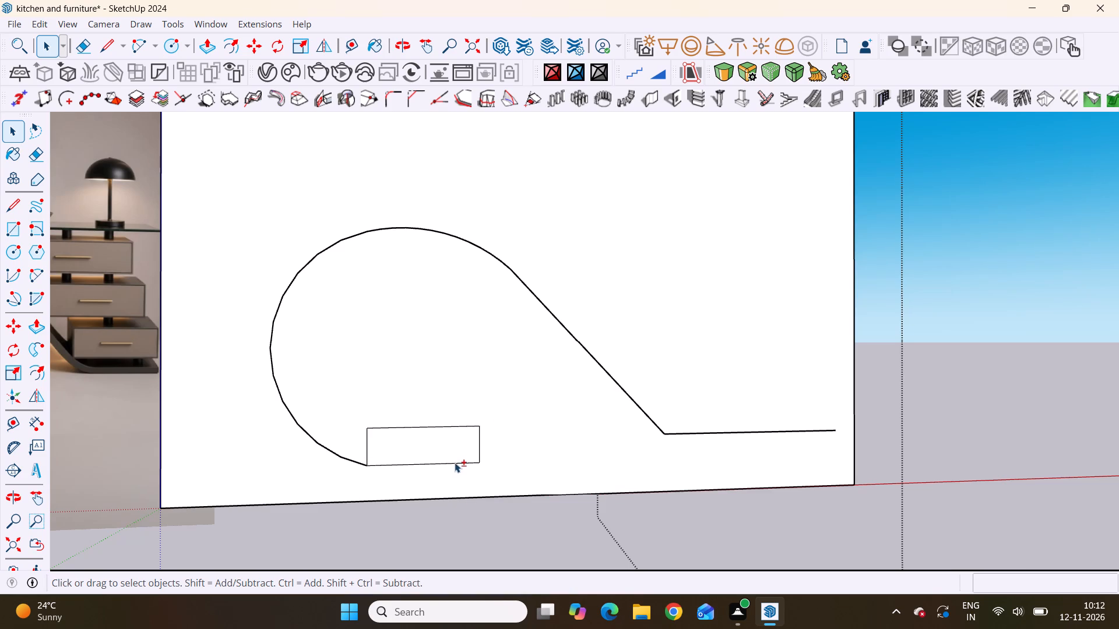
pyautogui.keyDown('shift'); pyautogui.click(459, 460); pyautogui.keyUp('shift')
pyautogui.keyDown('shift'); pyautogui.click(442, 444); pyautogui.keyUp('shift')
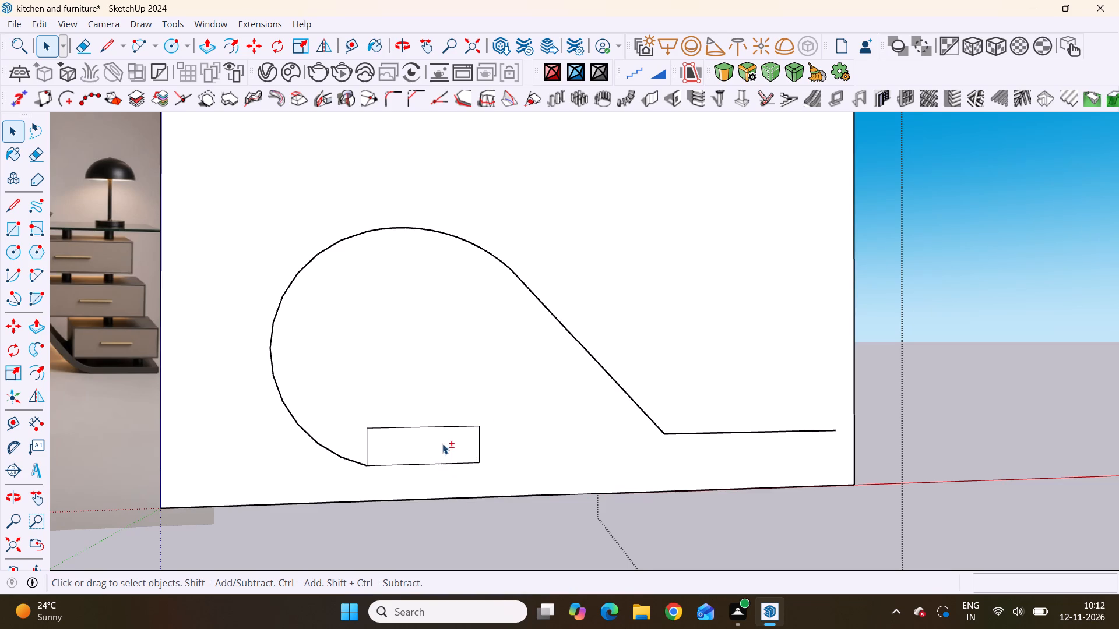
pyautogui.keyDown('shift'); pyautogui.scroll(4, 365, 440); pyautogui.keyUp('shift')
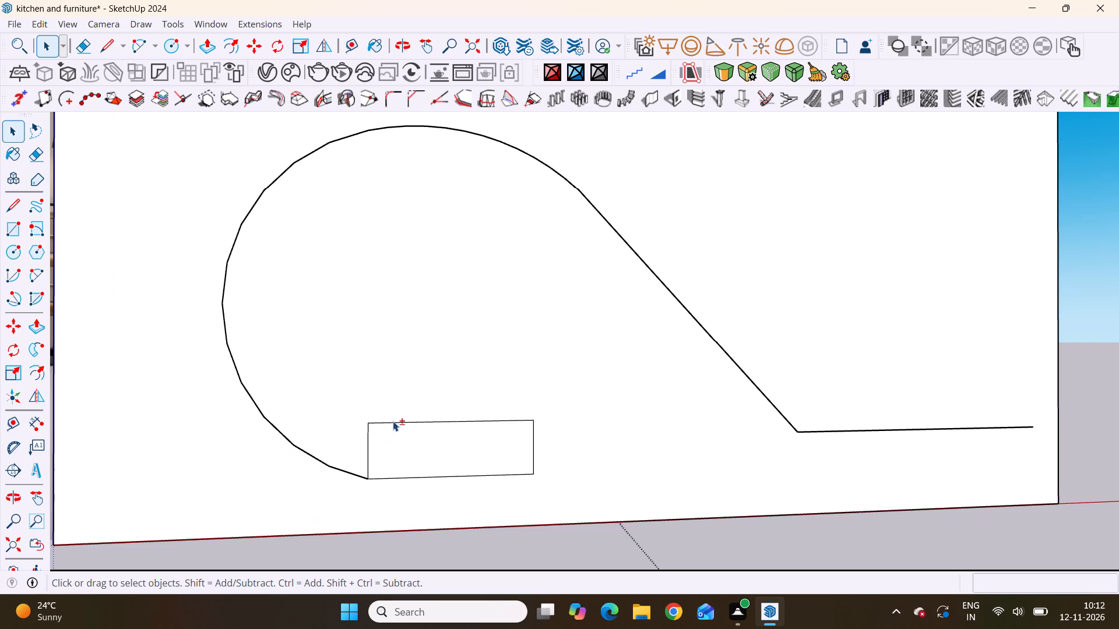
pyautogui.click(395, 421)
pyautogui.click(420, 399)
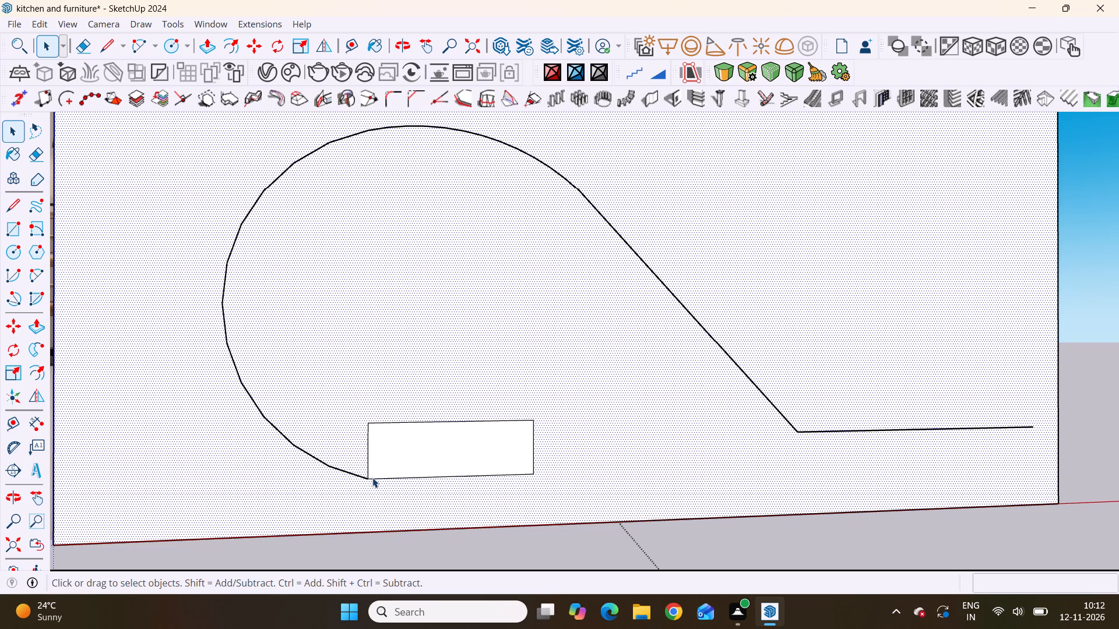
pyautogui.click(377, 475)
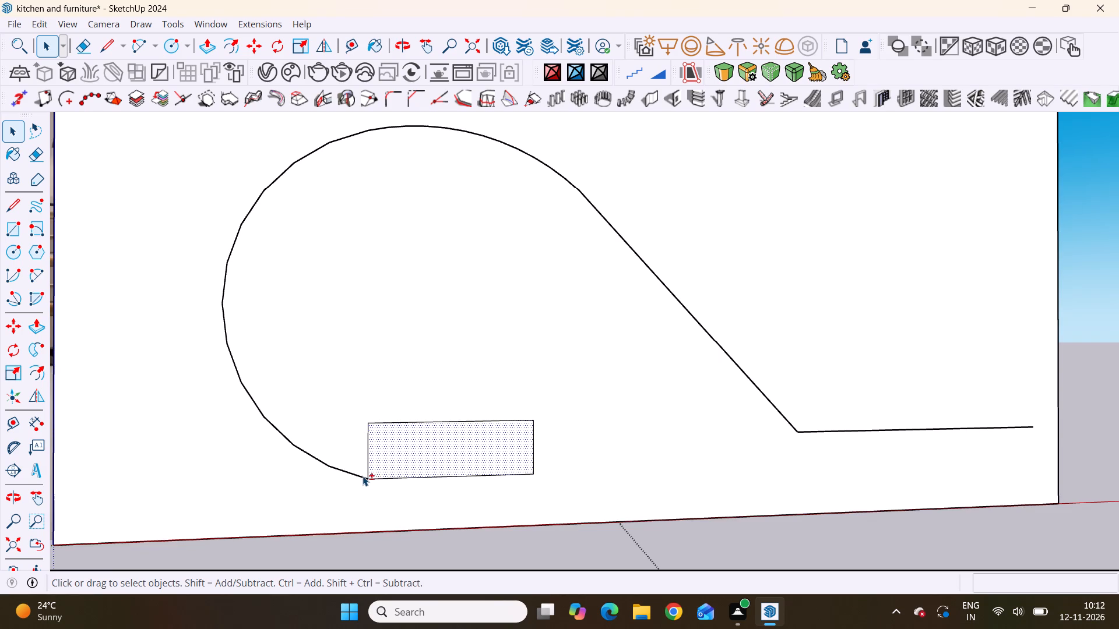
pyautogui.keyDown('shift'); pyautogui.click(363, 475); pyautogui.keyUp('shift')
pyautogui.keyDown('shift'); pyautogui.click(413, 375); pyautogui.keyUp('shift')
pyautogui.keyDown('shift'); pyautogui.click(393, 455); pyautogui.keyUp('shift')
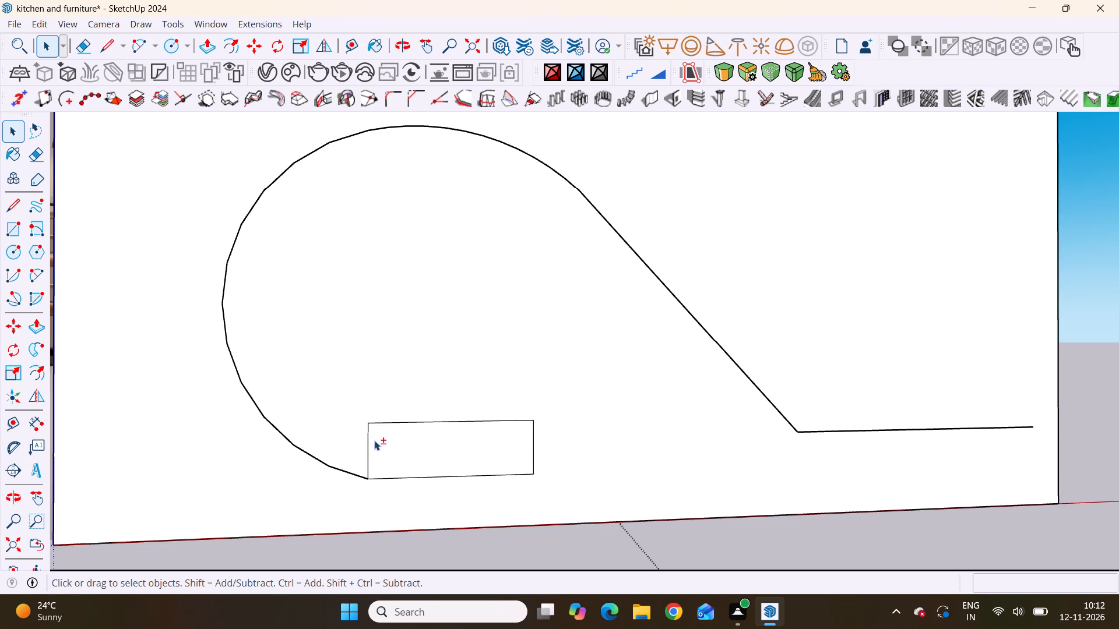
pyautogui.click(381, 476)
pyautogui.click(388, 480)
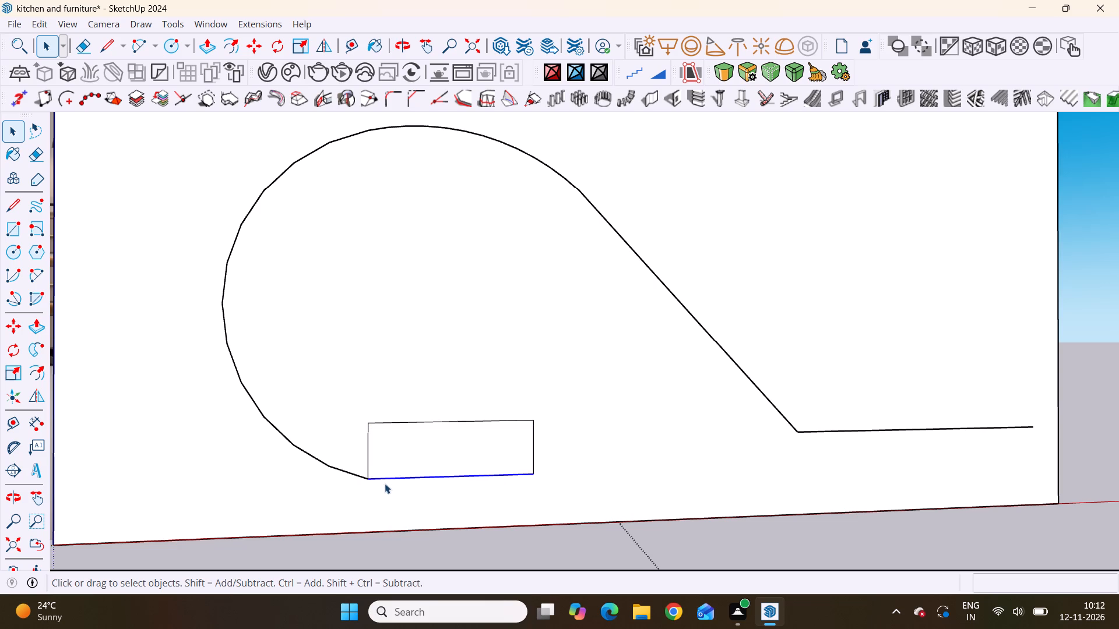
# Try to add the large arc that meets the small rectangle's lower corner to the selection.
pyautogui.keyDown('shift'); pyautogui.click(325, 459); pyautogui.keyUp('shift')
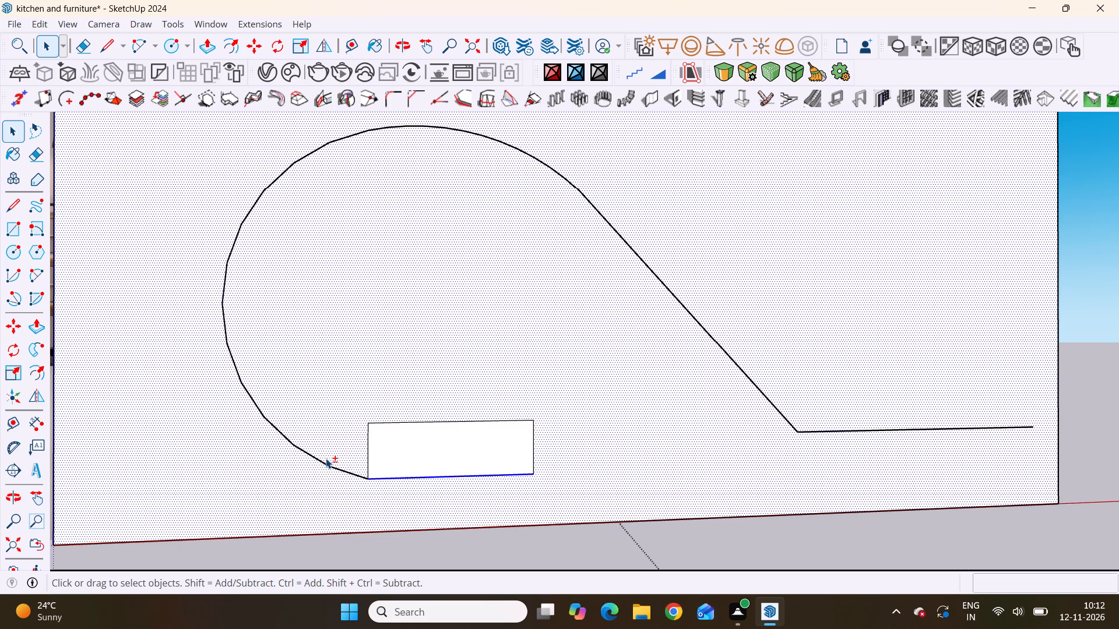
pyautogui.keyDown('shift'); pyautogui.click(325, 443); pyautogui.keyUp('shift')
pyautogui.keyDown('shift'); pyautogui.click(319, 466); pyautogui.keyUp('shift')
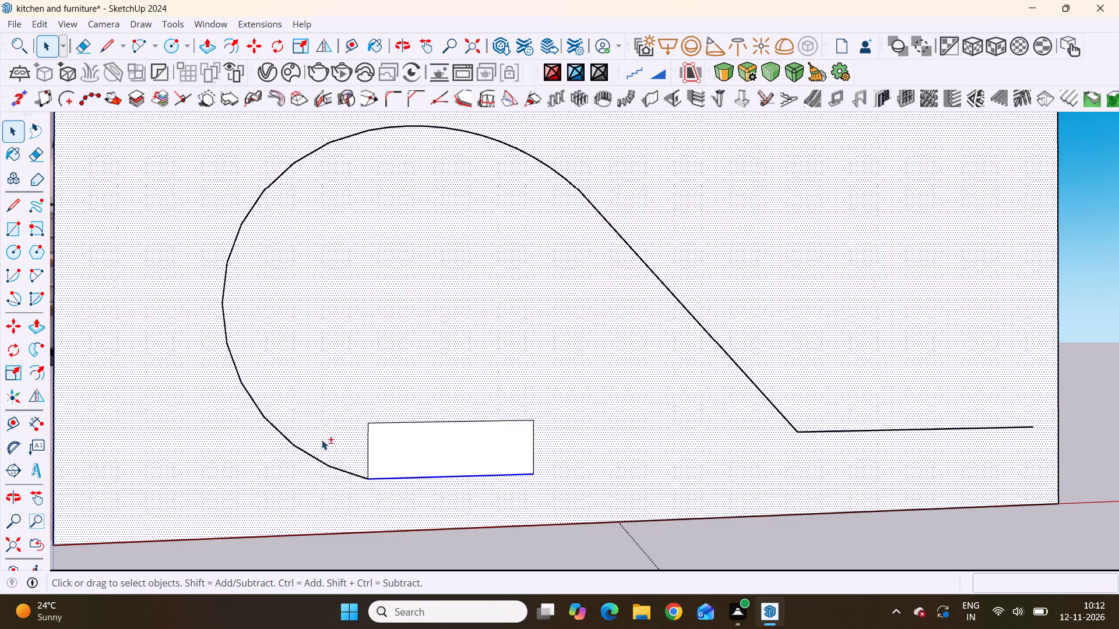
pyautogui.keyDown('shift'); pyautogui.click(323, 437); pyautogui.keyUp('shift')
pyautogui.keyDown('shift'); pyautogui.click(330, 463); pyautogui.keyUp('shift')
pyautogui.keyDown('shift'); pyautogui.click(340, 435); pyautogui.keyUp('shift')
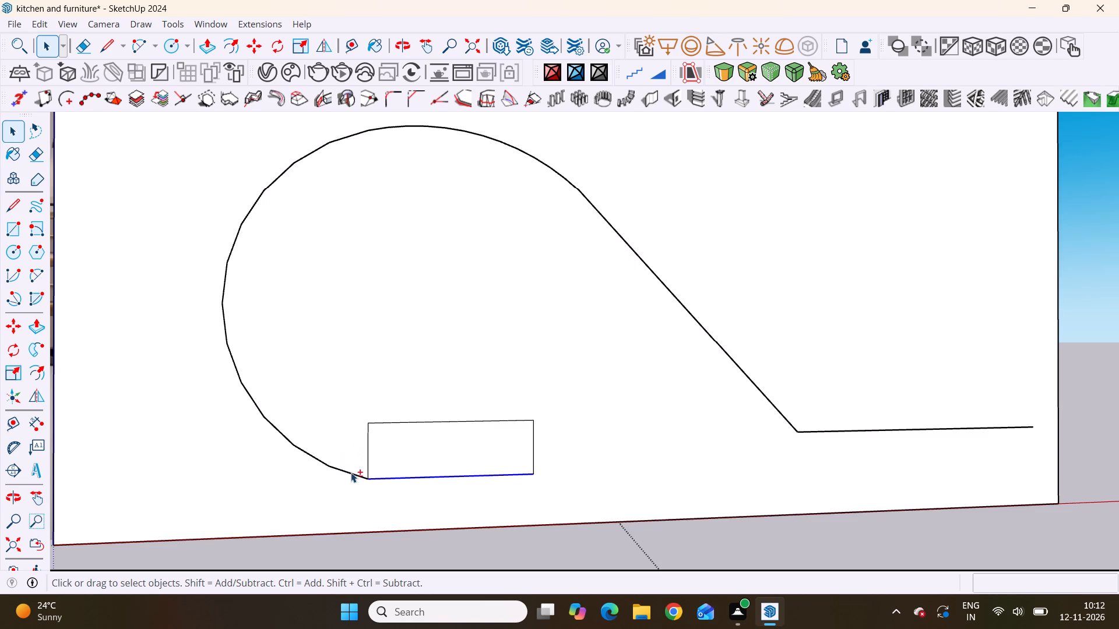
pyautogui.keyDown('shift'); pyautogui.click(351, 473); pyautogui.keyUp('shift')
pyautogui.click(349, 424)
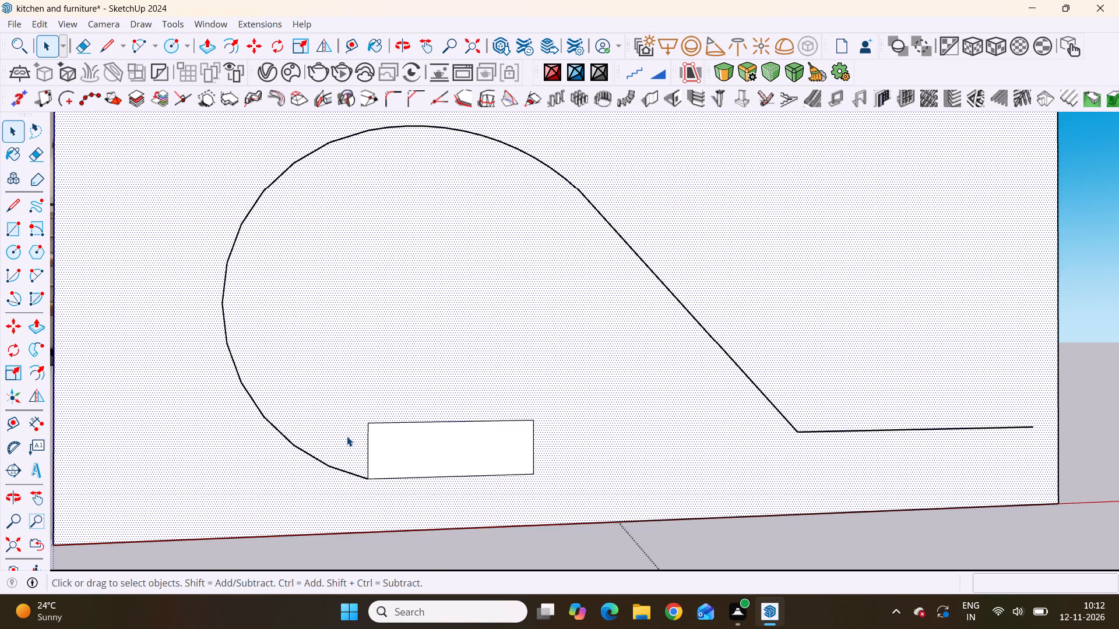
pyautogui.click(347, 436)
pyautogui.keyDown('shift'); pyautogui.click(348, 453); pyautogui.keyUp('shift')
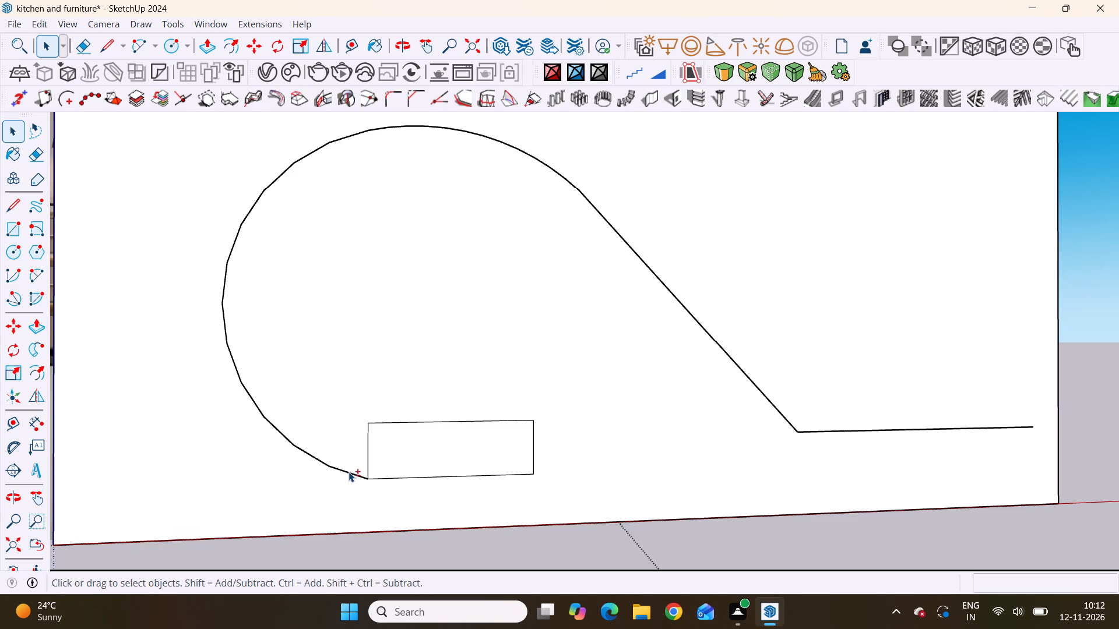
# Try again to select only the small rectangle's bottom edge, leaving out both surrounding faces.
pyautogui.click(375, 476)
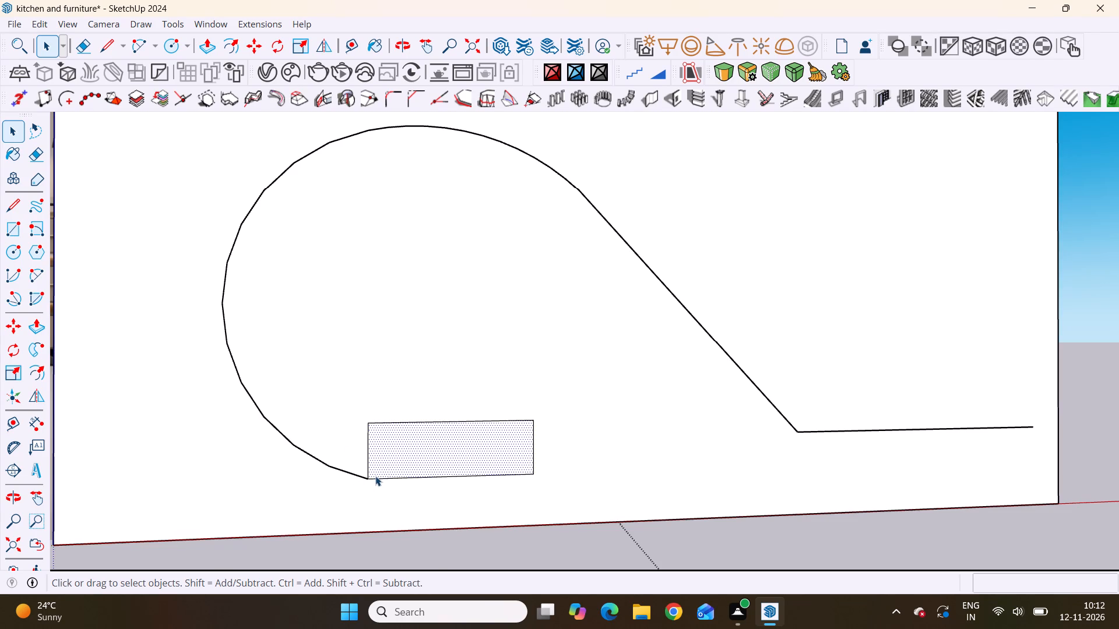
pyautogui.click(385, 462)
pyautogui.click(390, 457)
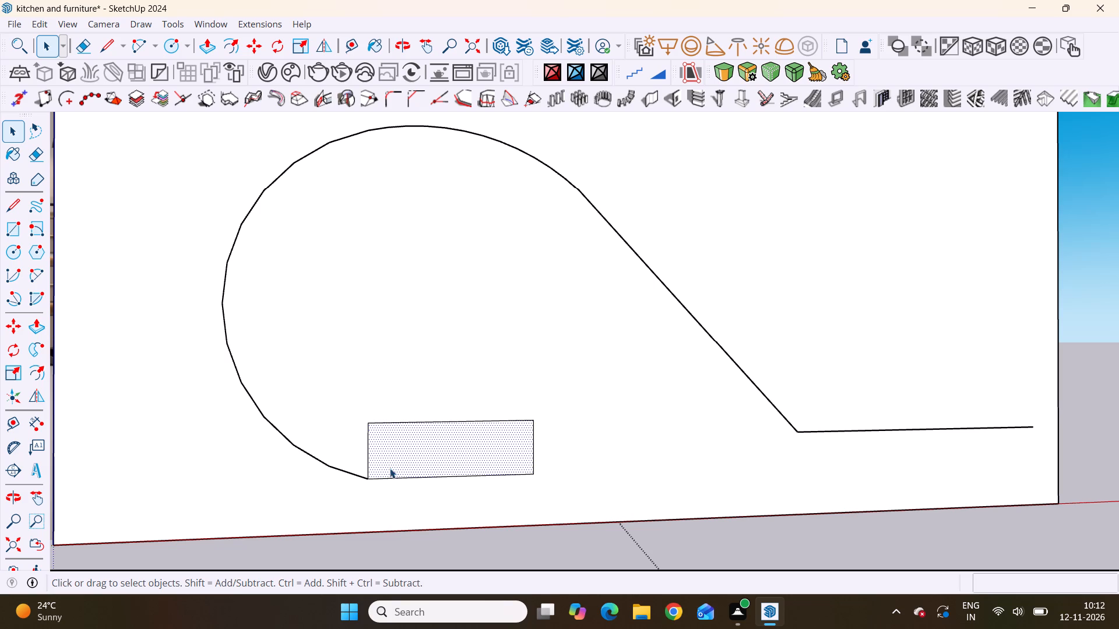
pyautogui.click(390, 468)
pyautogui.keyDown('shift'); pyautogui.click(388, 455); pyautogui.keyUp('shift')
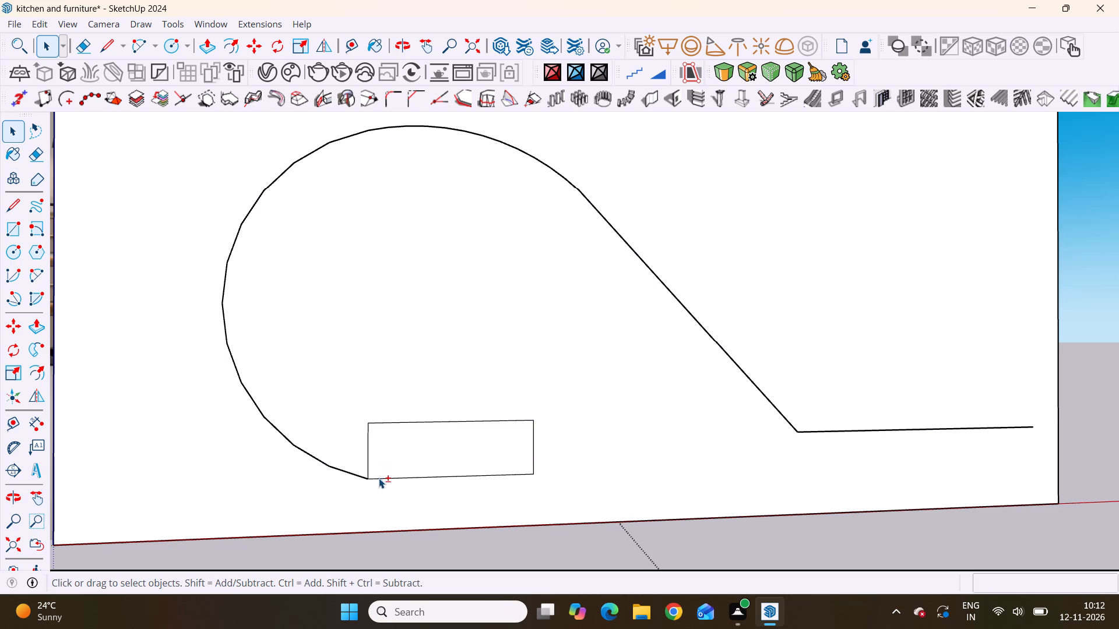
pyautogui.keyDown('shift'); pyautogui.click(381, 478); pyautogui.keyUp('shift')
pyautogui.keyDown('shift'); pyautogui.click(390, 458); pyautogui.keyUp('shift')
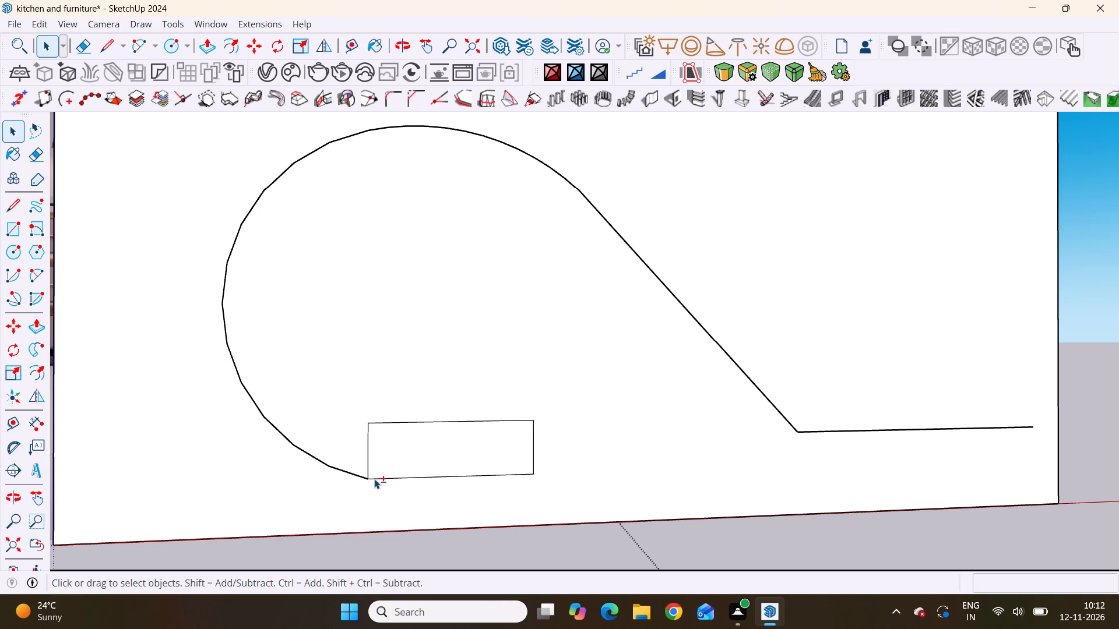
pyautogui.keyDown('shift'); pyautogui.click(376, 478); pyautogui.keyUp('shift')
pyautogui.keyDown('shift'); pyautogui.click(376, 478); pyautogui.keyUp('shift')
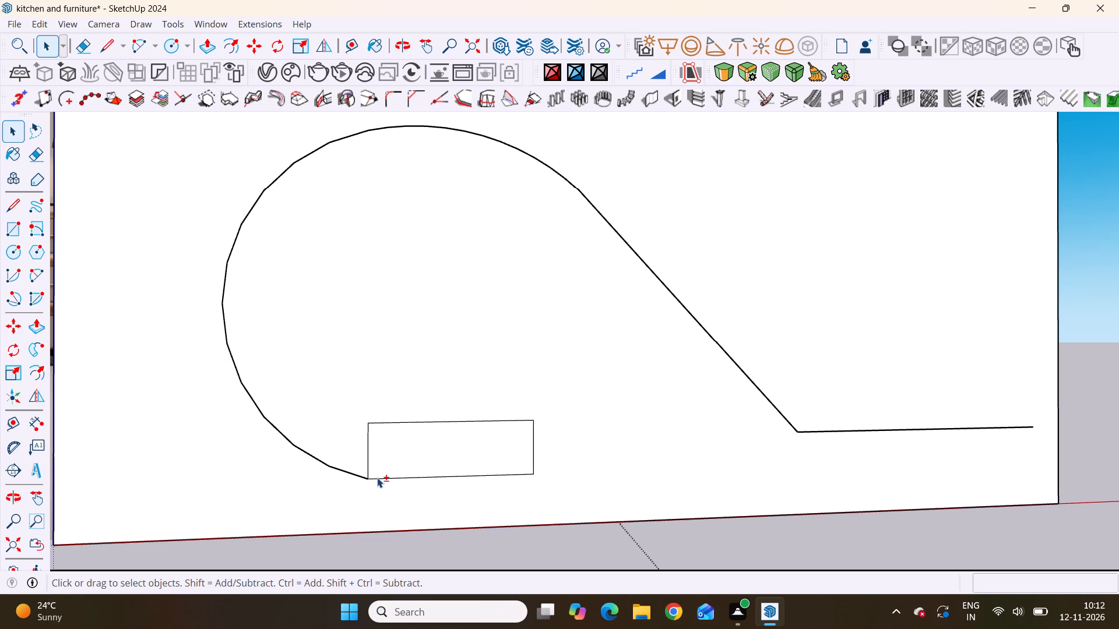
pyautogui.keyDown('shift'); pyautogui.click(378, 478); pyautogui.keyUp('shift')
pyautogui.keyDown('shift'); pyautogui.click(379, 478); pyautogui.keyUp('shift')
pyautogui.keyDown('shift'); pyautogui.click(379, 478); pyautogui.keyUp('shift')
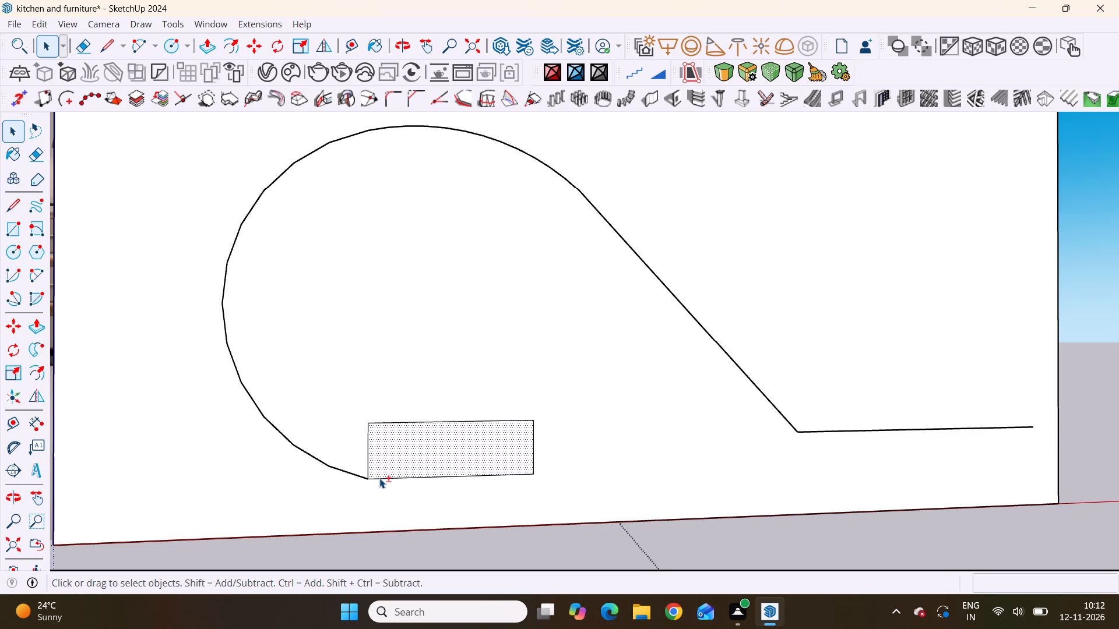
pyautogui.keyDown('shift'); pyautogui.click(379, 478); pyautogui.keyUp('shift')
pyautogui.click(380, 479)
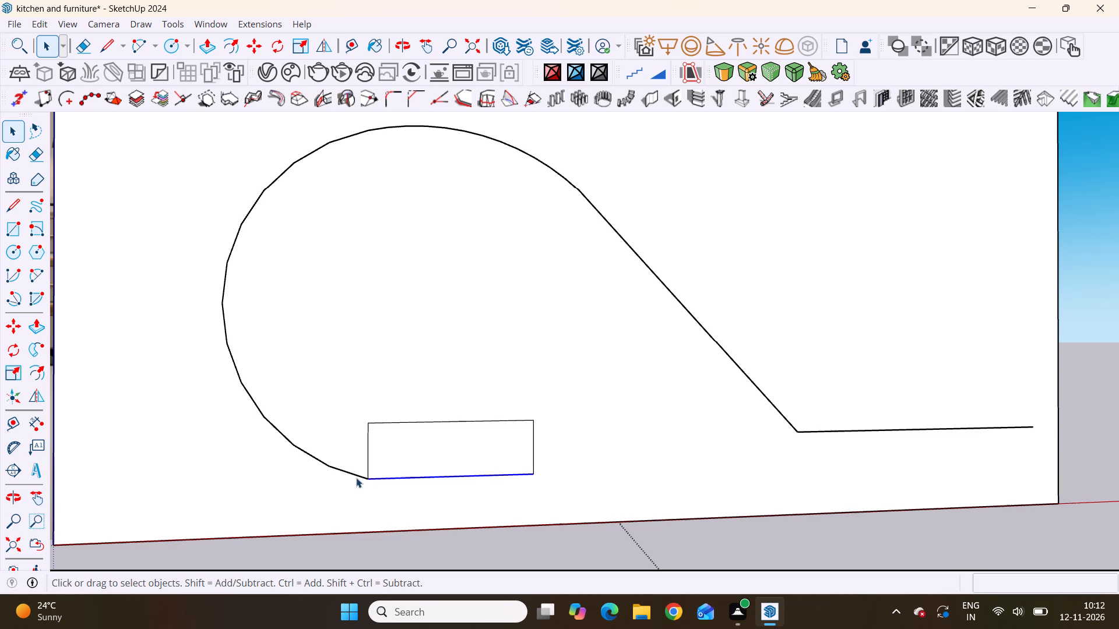
# Select the large arc together with the bottom edge of the small rectangle it meets, without the surrounding faces.
pyautogui.click(365, 478)
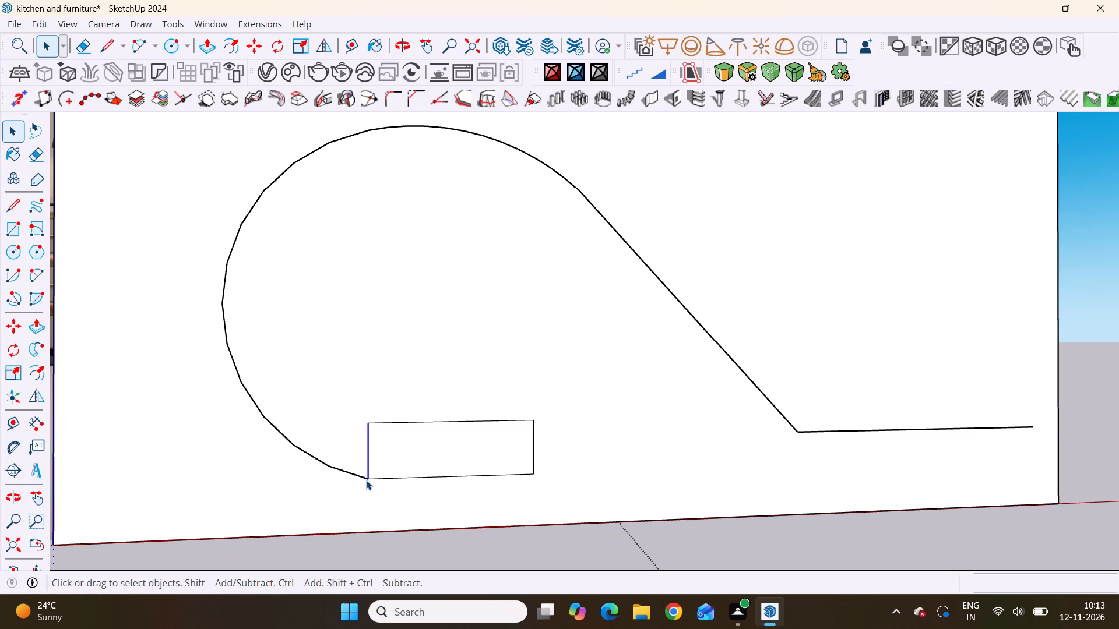
pyautogui.click(364, 480)
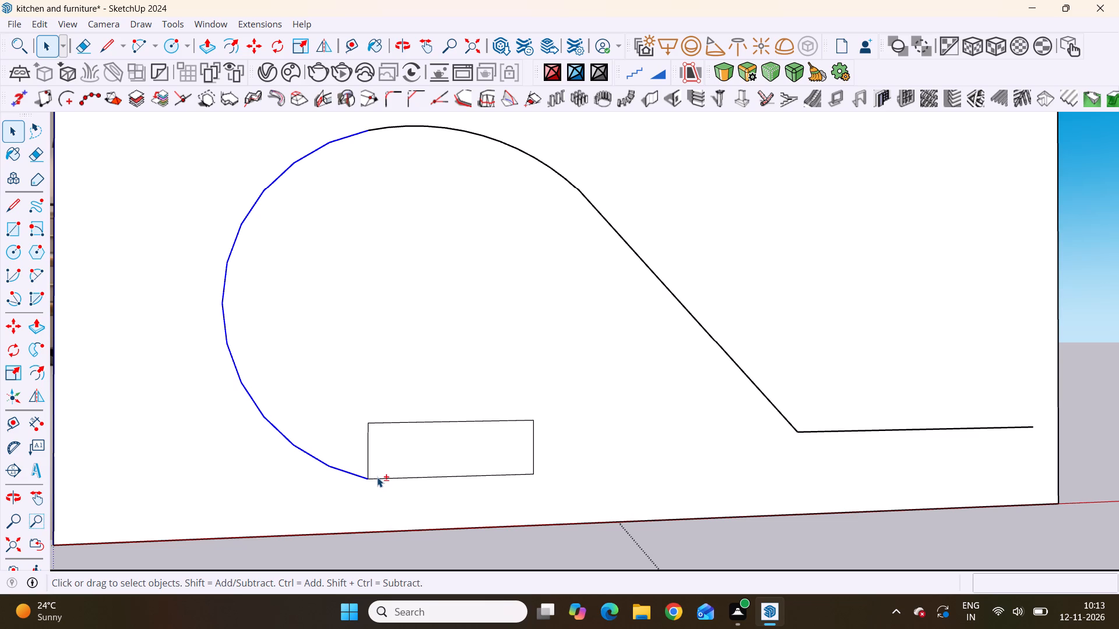
pyautogui.keyDown('shift'); pyautogui.click(379, 479); pyautogui.keyUp('shift')
pyautogui.keyDown('shift'); pyautogui.click(386, 464); pyautogui.keyUp('shift')
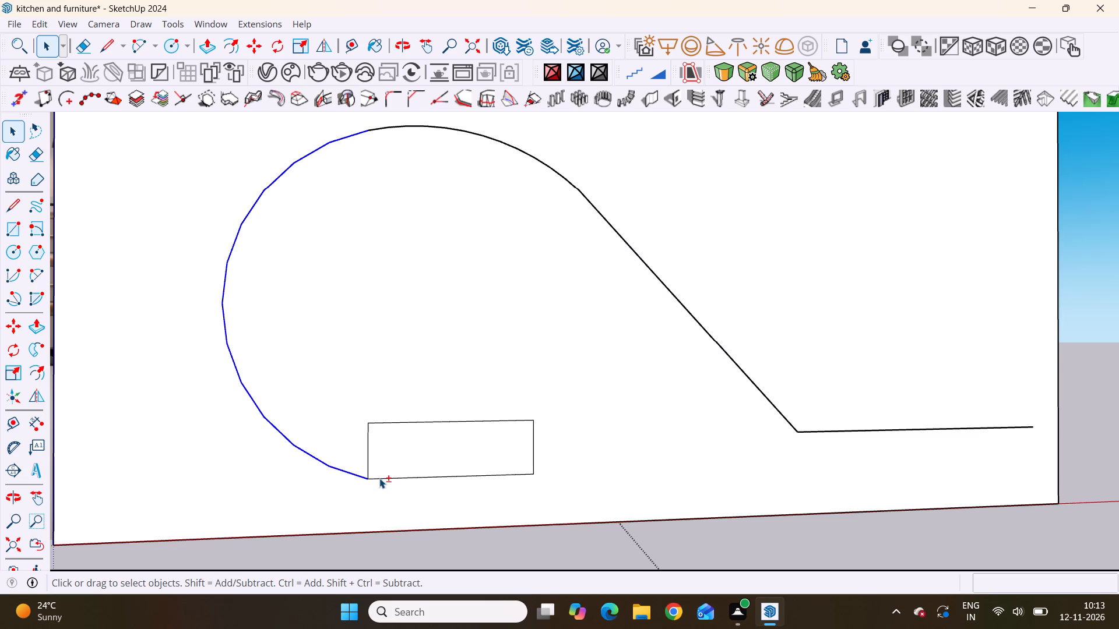
pyautogui.keyDown('shift'); pyautogui.click(379, 478); pyautogui.keyUp('shift')
pyautogui.keyDown('shift'); pyautogui.click(383, 469); pyautogui.keyUp('shift')
pyautogui.keyDown('shift'); pyautogui.scroll(8, 358, 473); pyautogui.keyUp('shift')
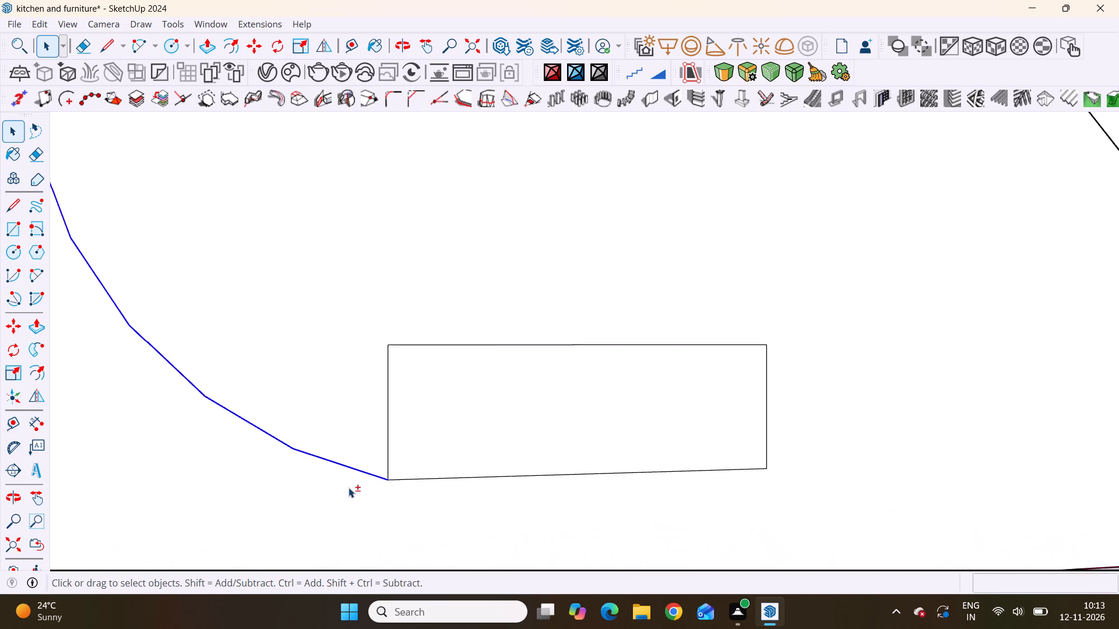
pyautogui.keyDown('shift'); pyautogui.scroll(6, 349, 487); pyautogui.keyUp('shift')
pyautogui.keyDown('shift'); pyautogui.scroll(13, 418, 504); pyautogui.keyUp('shift')
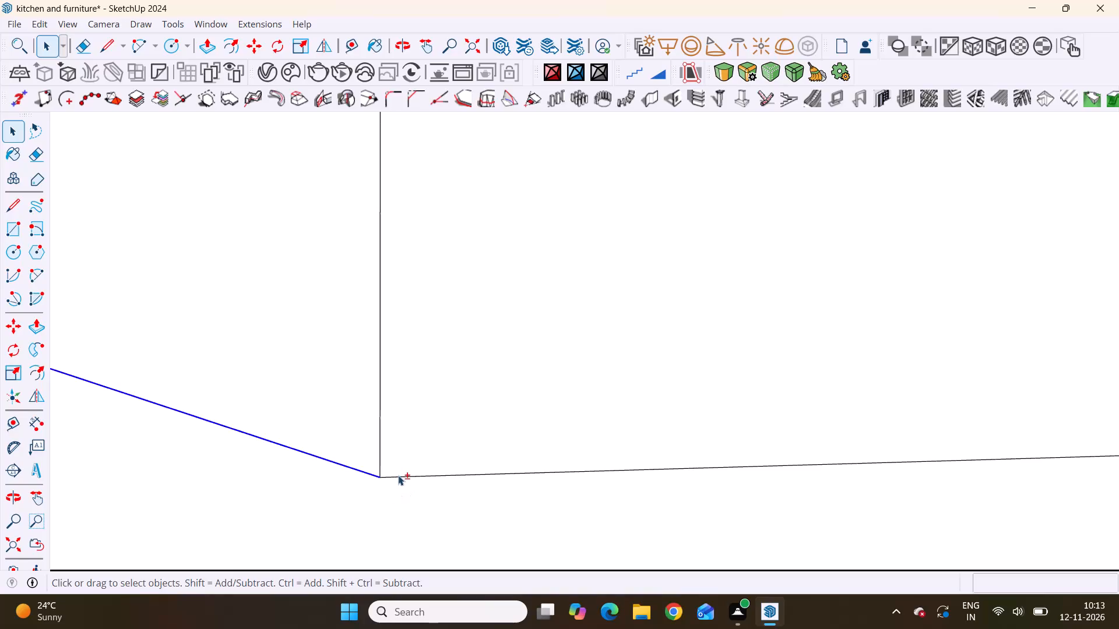
pyautogui.keyDown('shift'); pyautogui.click(399, 479); pyautogui.keyUp('shift')
# Add the top arc, the sloping line and the horizontal foot line to the selection and weld all selected edges into one curve.
pyautogui.keyDown('shift'); pyautogui.scroll(-6, 399, 479); pyautogui.keyUp('shift')
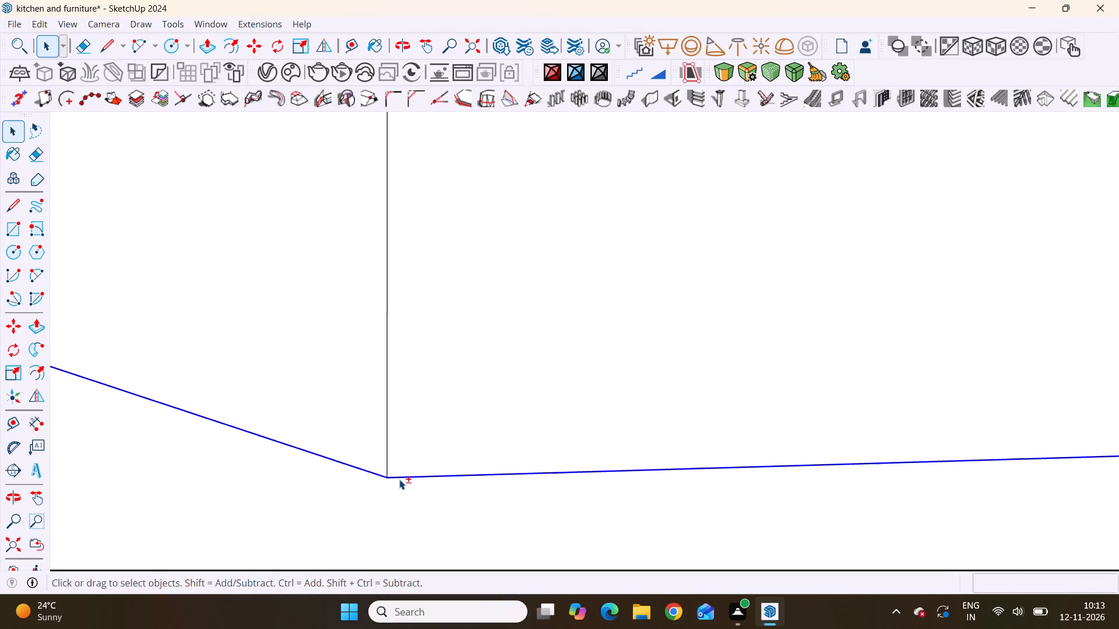
pyautogui.keyDown('shift'); pyautogui.scroll(-20, 409, 451); pyautogui.keyUp('shift')
pyautogui.keyDown('shift'); pyautogui.scroll(-11, 409, 451); pyautogui.keyUp('shift')
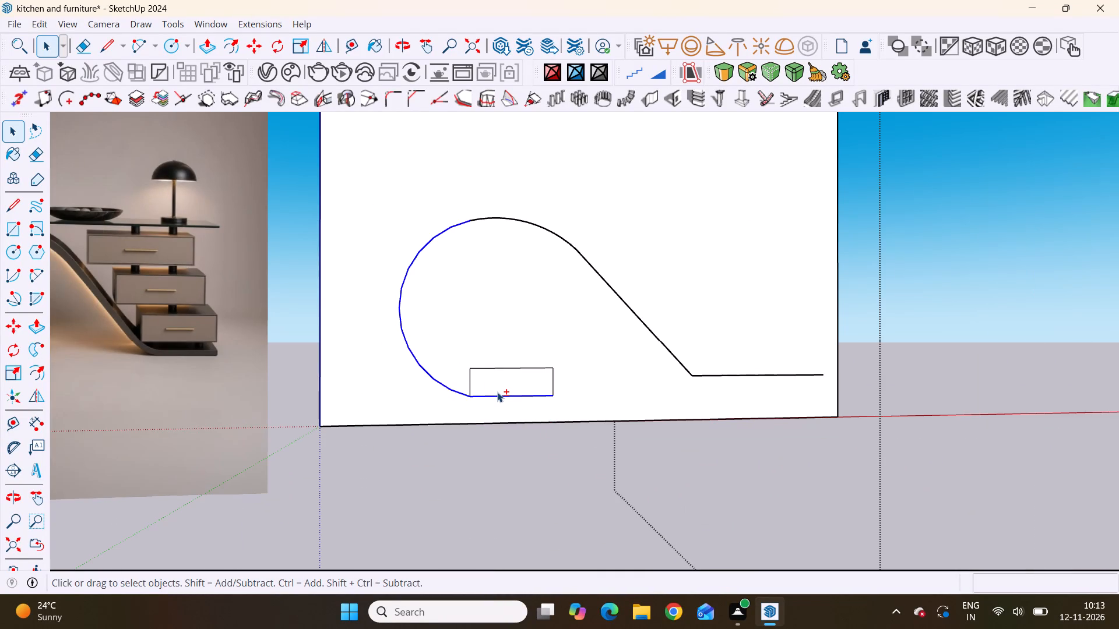
pyautogui.keyDown('shift'); pyautogui.click(507, 220); pyautogui.keyUp('shift')
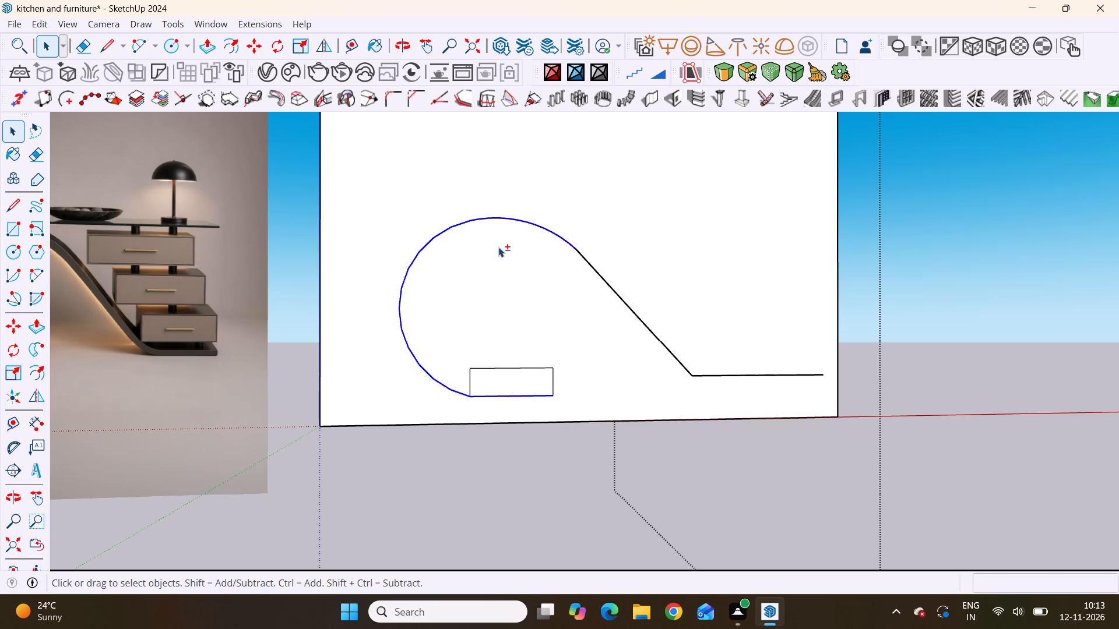
pyautogui.keyDown('shift'); pyautogui.click(620, 295); pyautogui.keyUp('shift')
pyautogui.keyDown('shift'); pyautogui.click(718, 375); pyautogui.keyUp('shift')
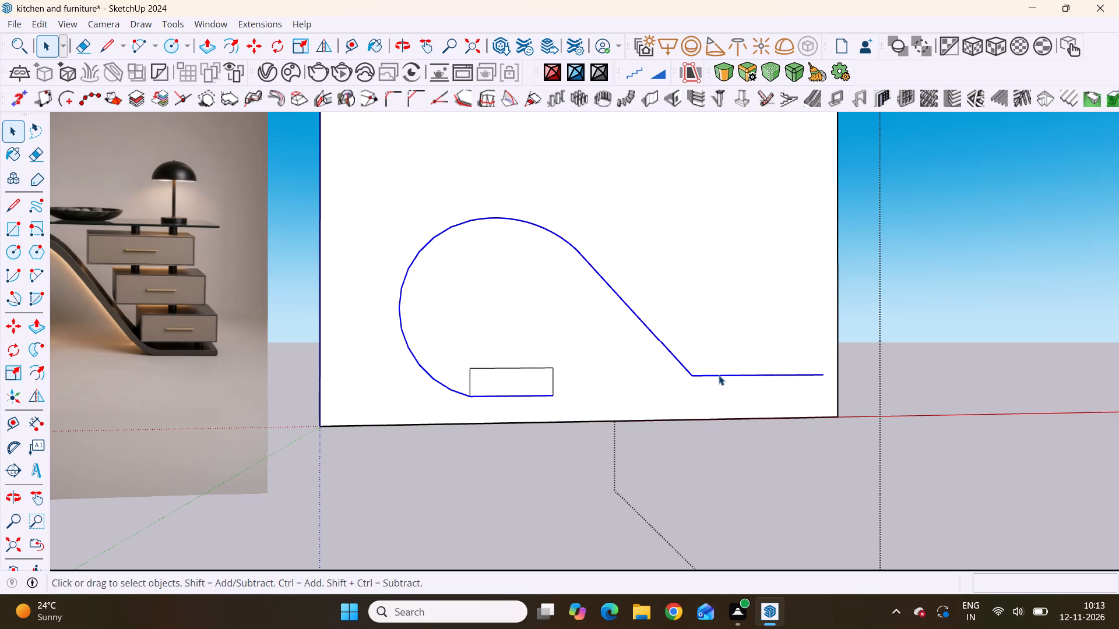
pyautogui.rightClick(719, 375)
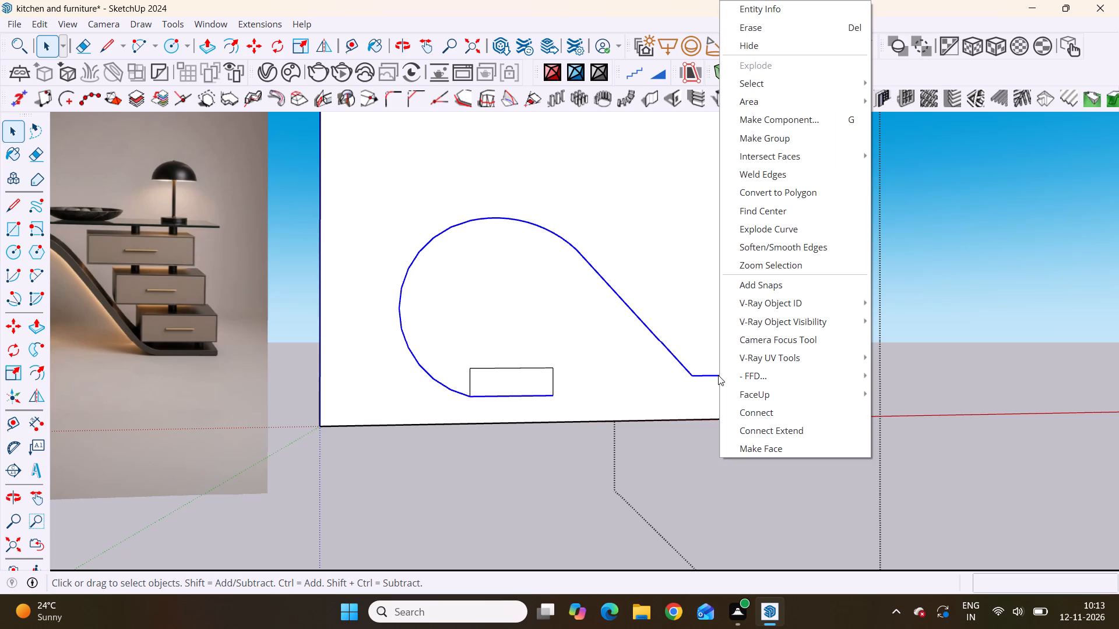
pyautogui.click(781, 176)
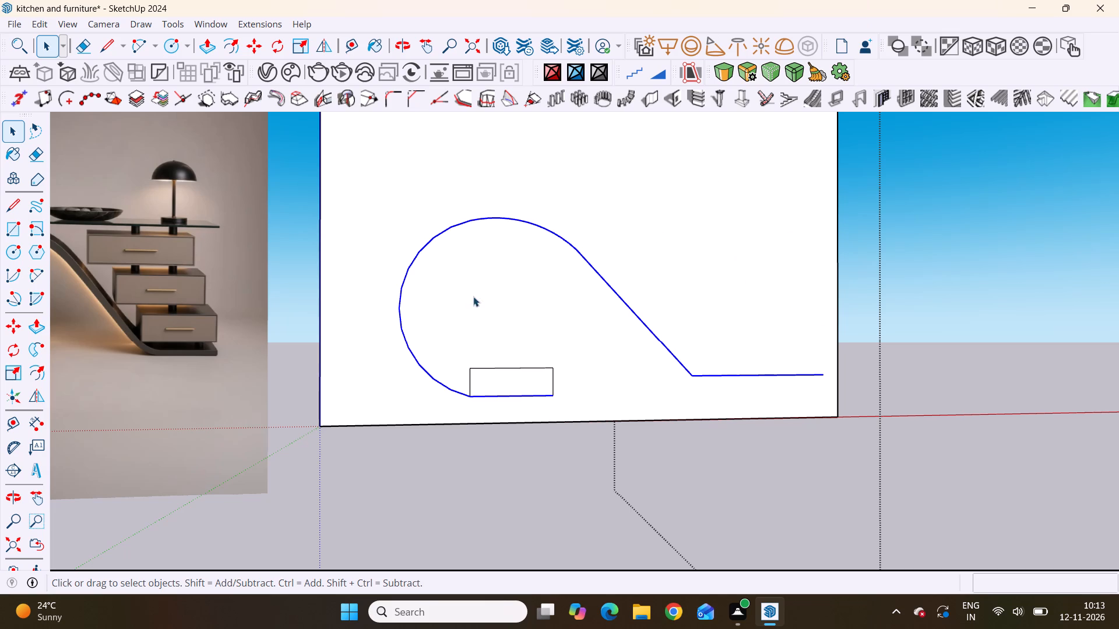
pyautogui.click(491, 220)
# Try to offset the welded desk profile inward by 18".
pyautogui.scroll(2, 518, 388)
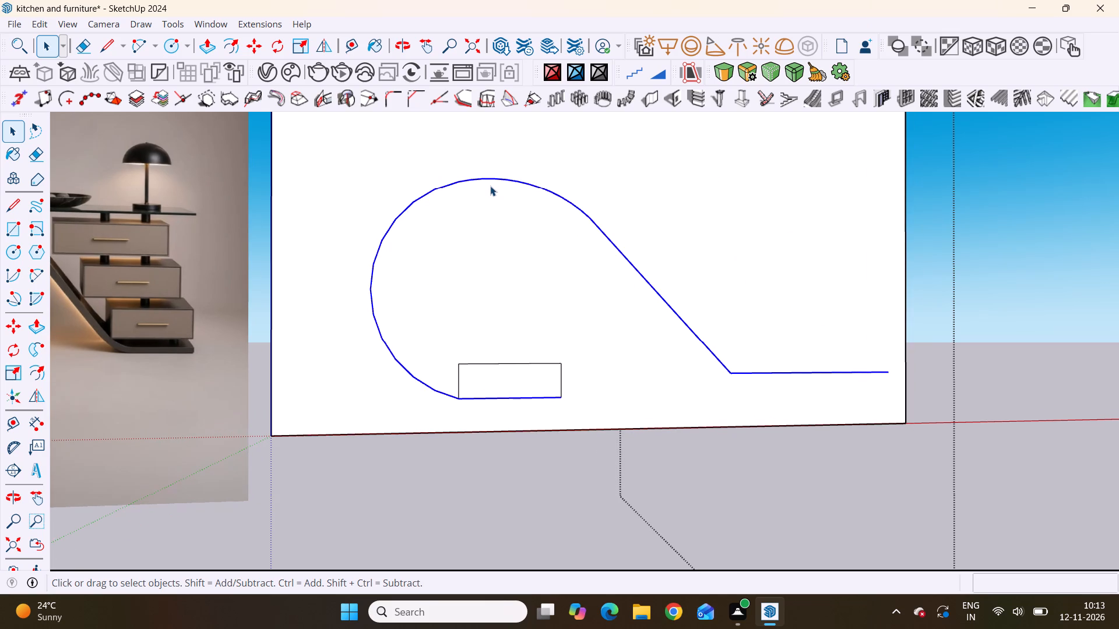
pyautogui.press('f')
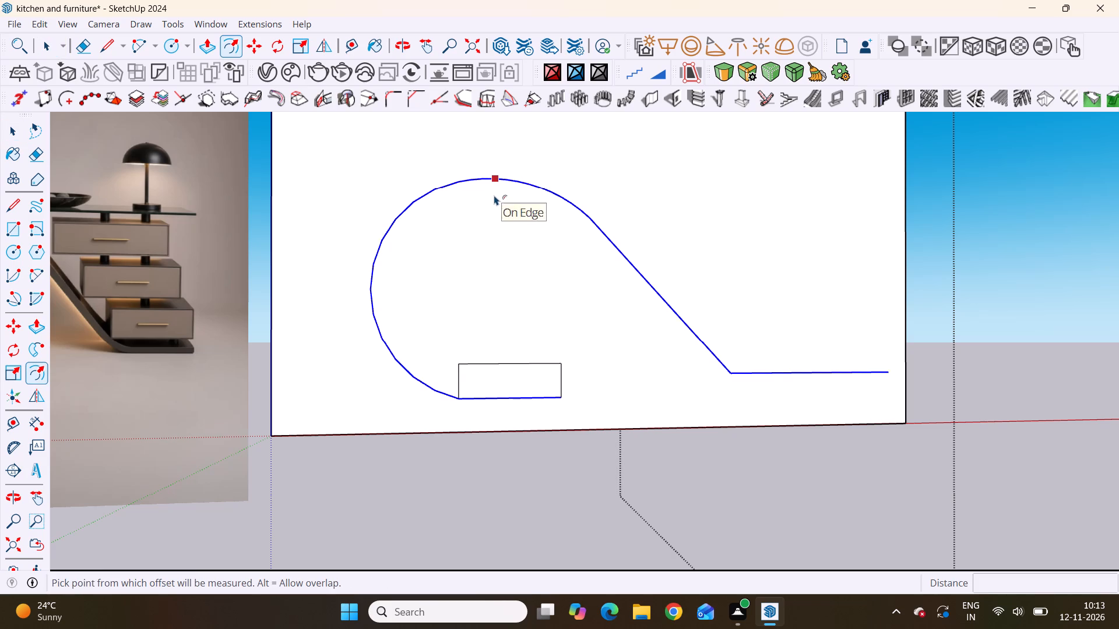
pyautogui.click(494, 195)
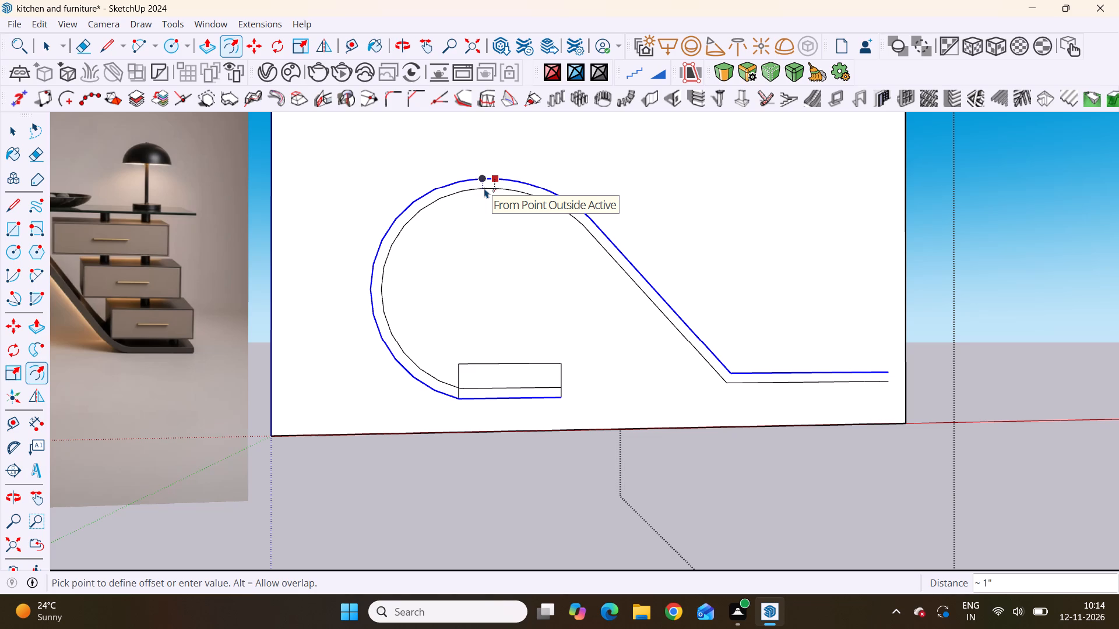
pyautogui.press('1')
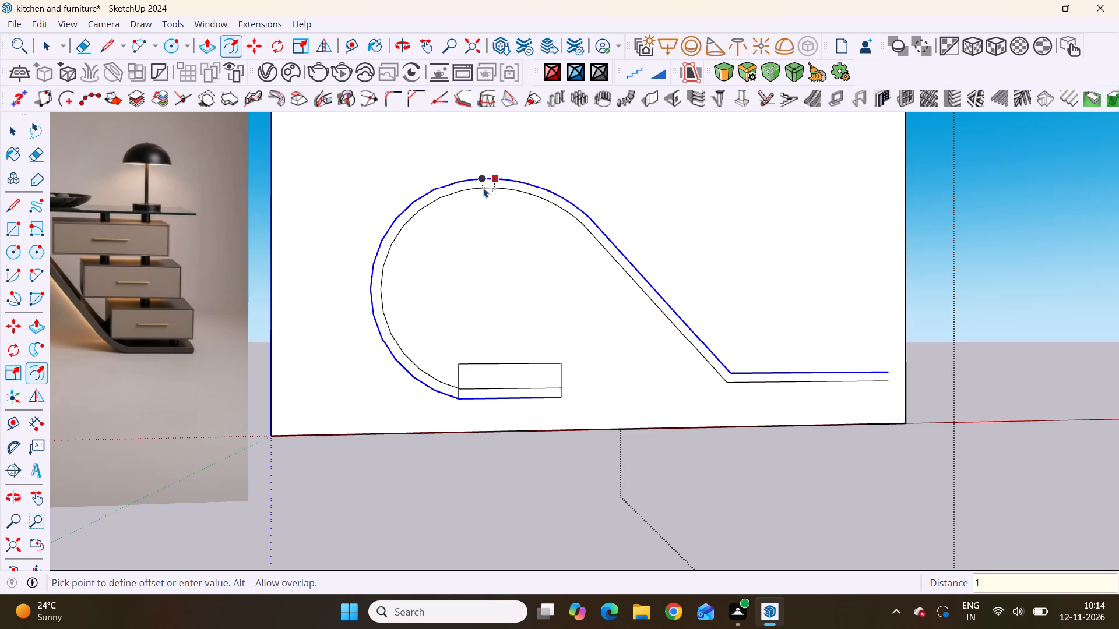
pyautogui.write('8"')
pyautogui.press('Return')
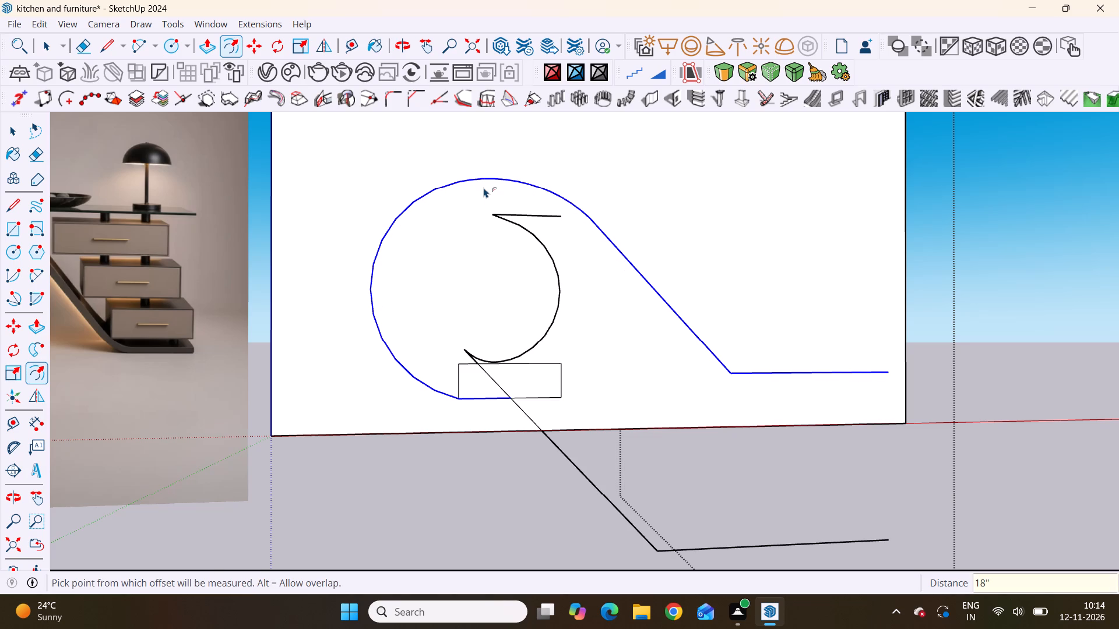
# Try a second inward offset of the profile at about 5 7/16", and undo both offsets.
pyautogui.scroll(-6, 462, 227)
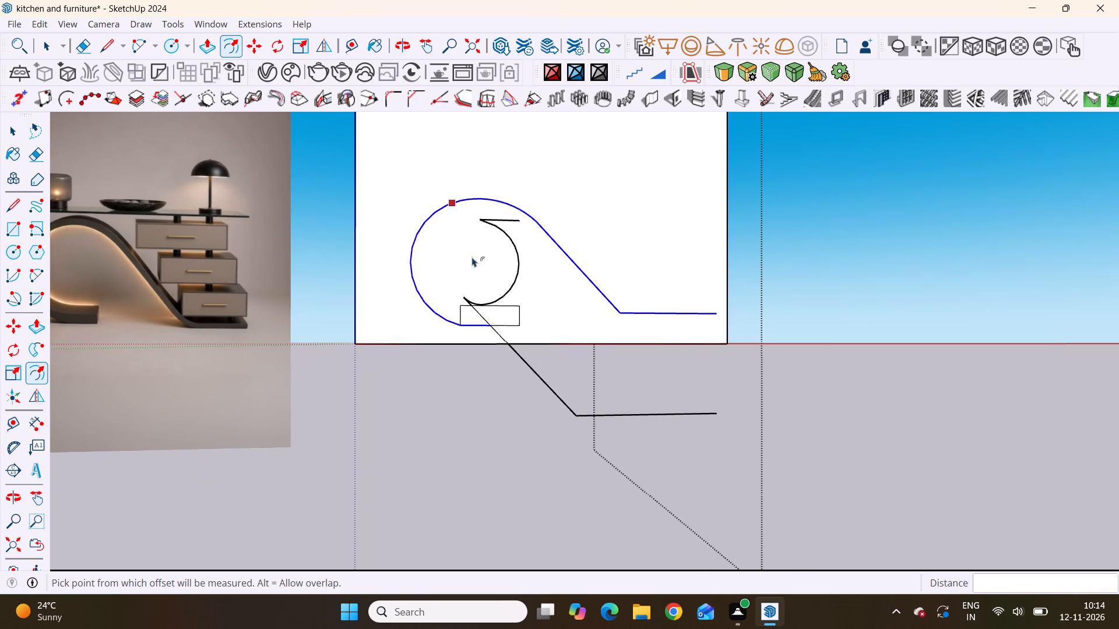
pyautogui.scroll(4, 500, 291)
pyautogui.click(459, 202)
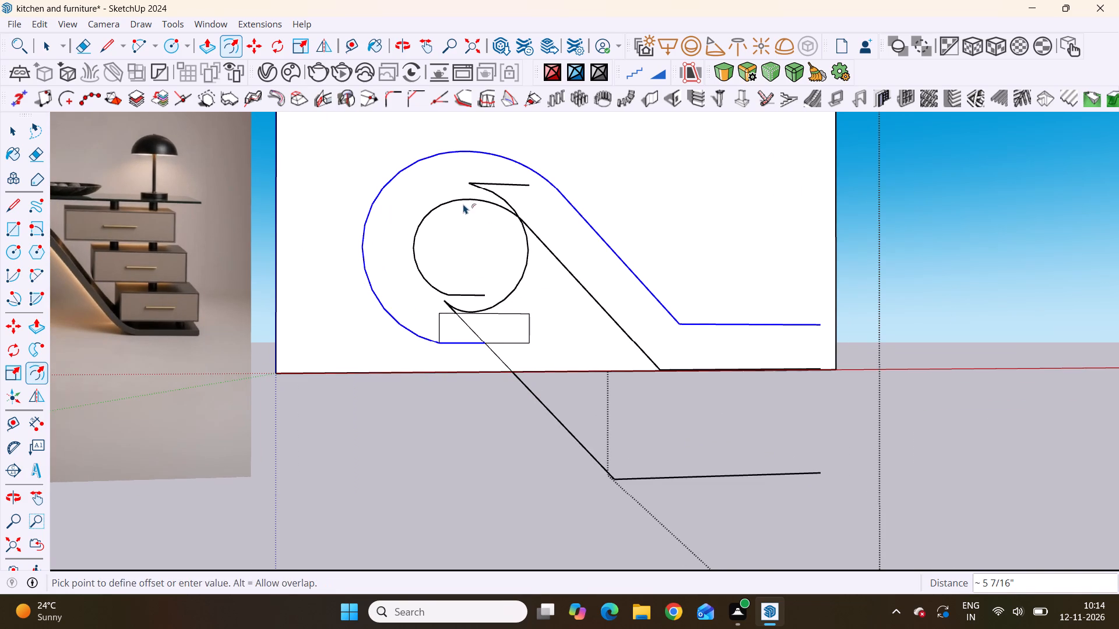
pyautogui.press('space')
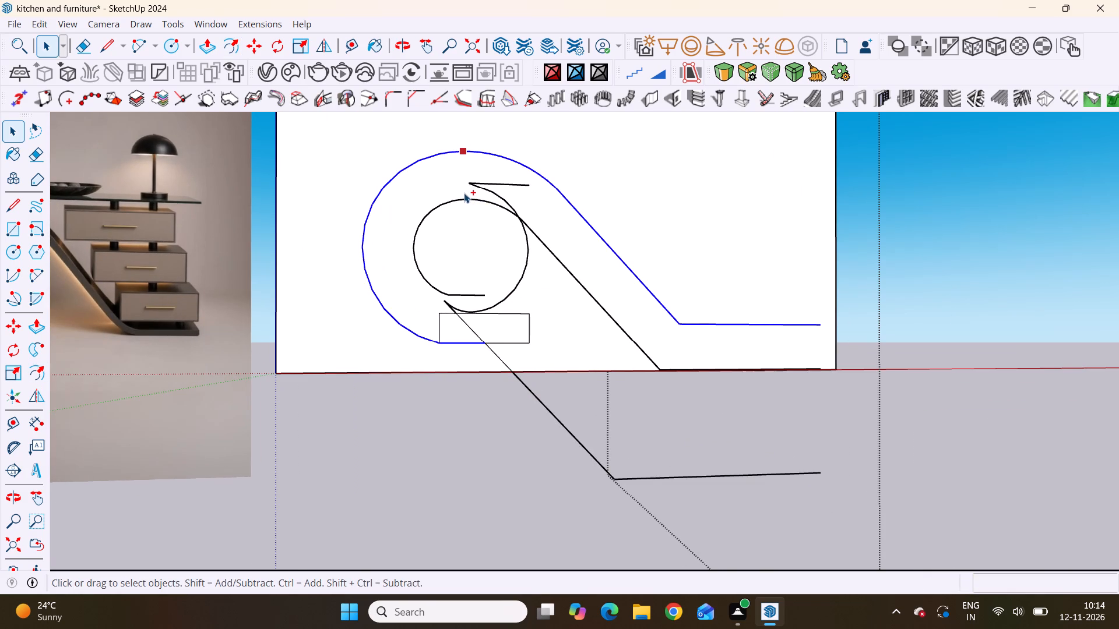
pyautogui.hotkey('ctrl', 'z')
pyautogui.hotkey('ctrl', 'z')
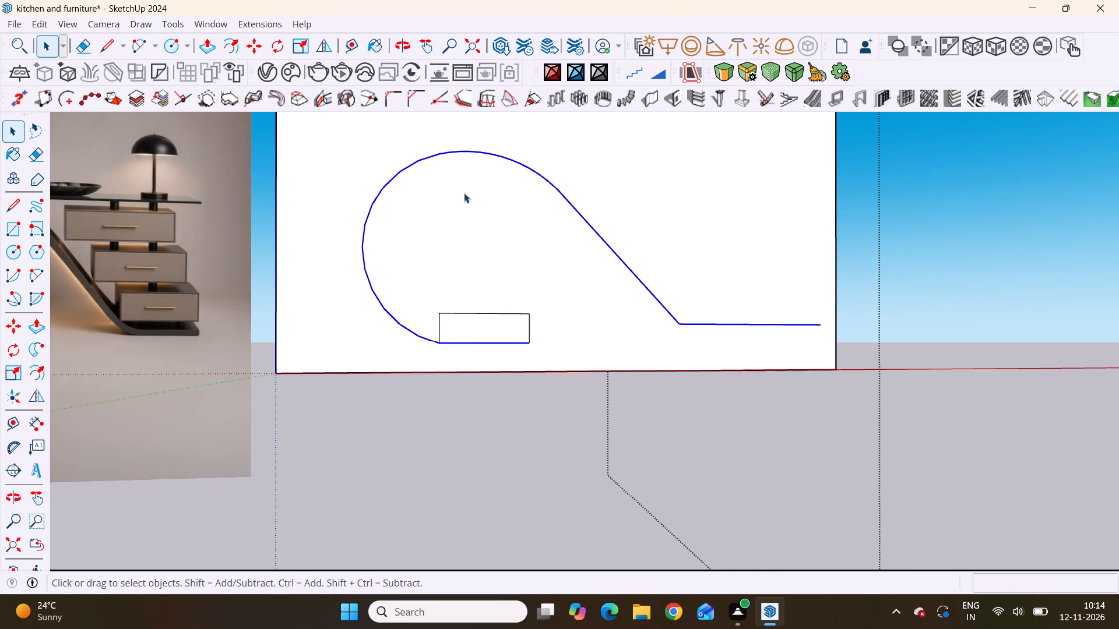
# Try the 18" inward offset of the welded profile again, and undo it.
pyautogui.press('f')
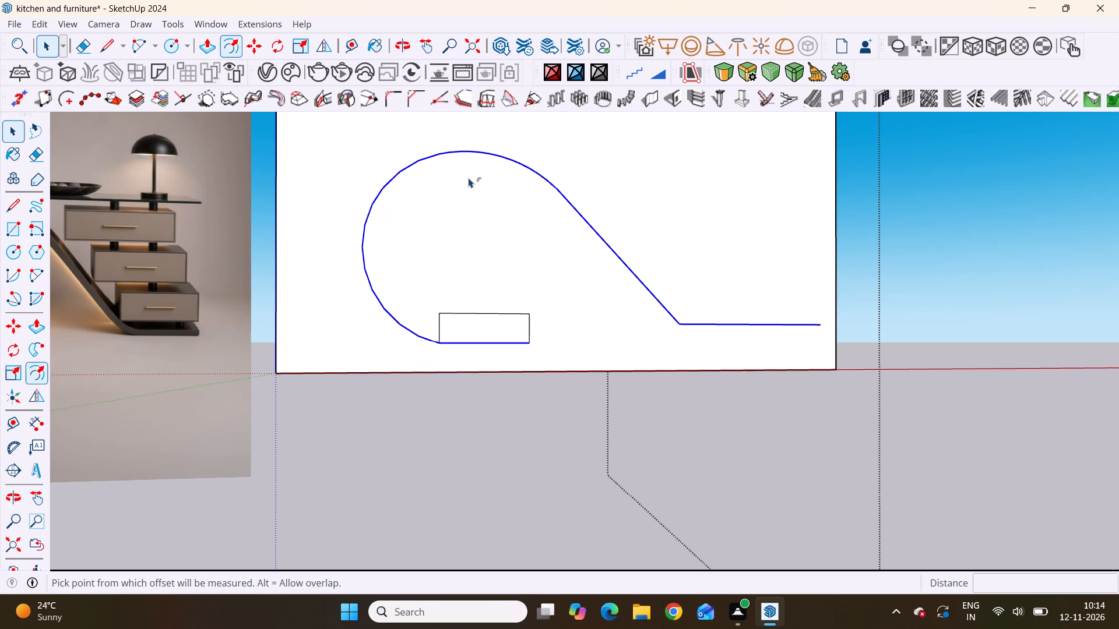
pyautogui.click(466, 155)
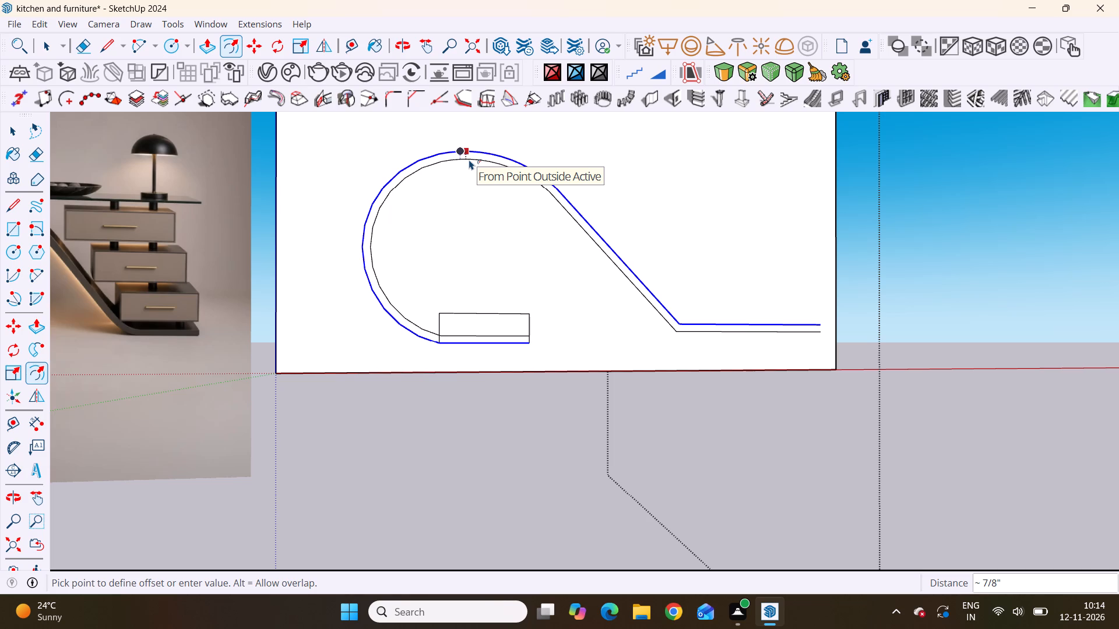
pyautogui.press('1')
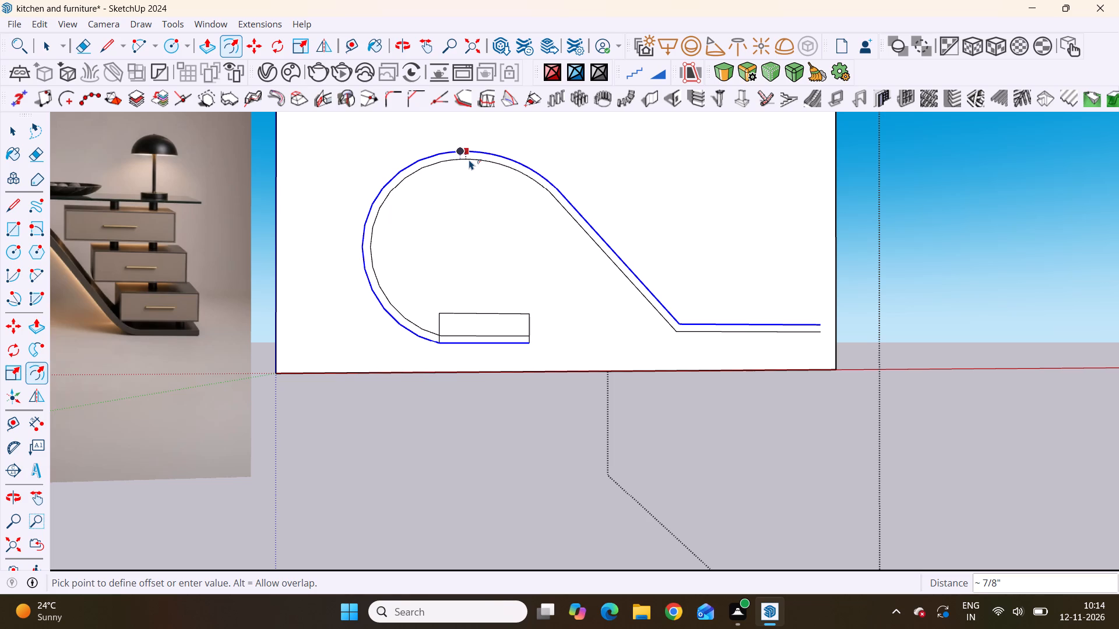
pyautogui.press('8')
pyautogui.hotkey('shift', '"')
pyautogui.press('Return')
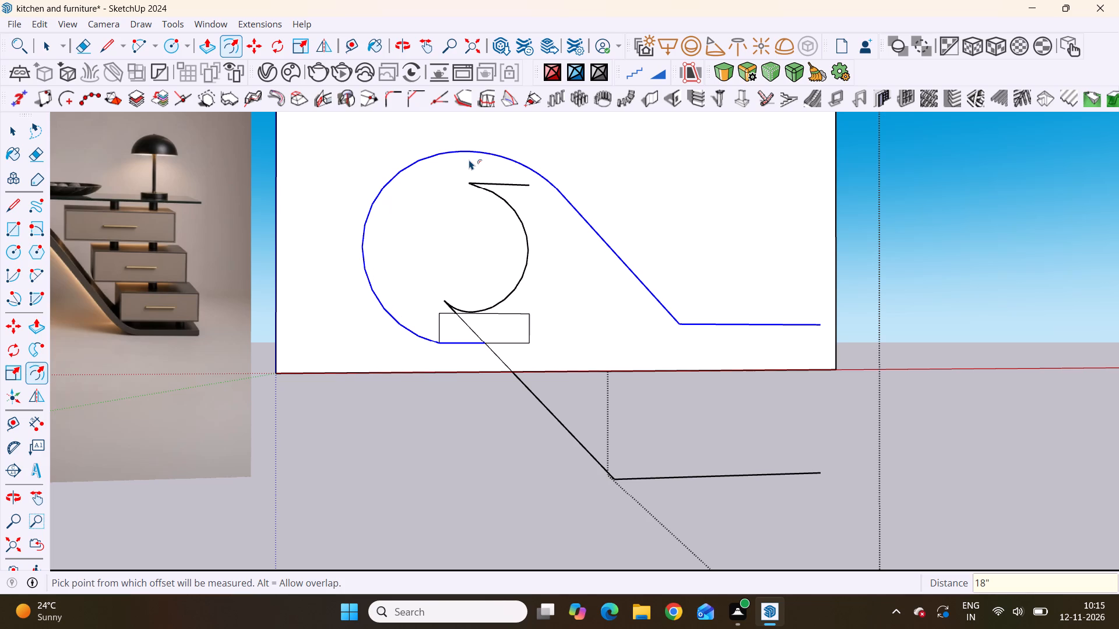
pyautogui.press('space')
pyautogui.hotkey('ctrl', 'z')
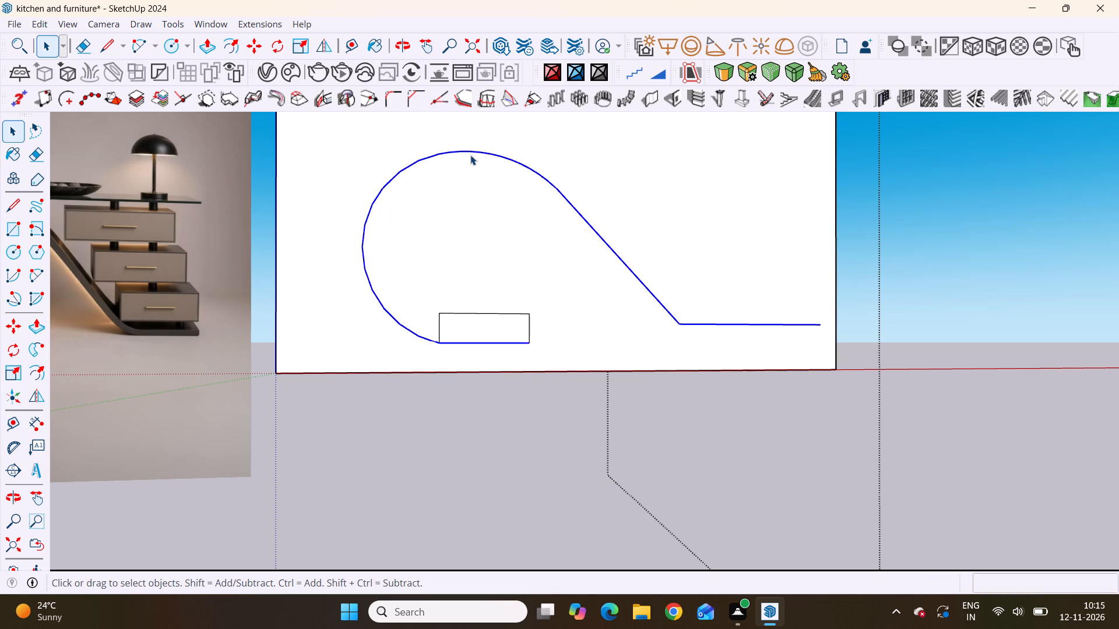
# Offset the welded desk profile inward freehand by about 7/8" to give the outline its thickness.
pyautogui.press('f')
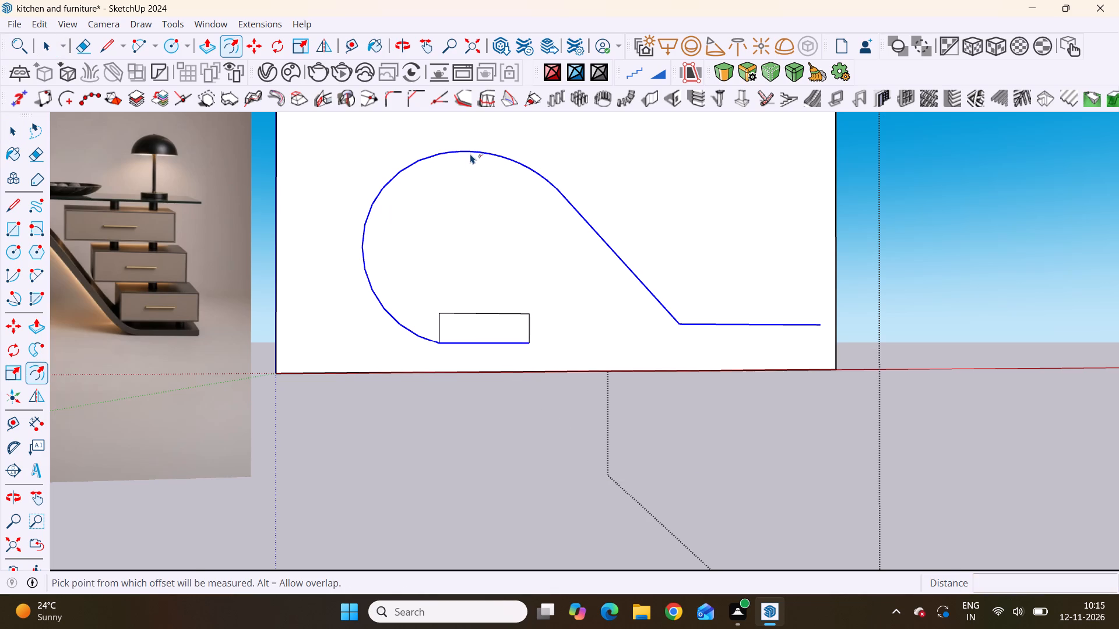
pyautogui.click(471, 151)
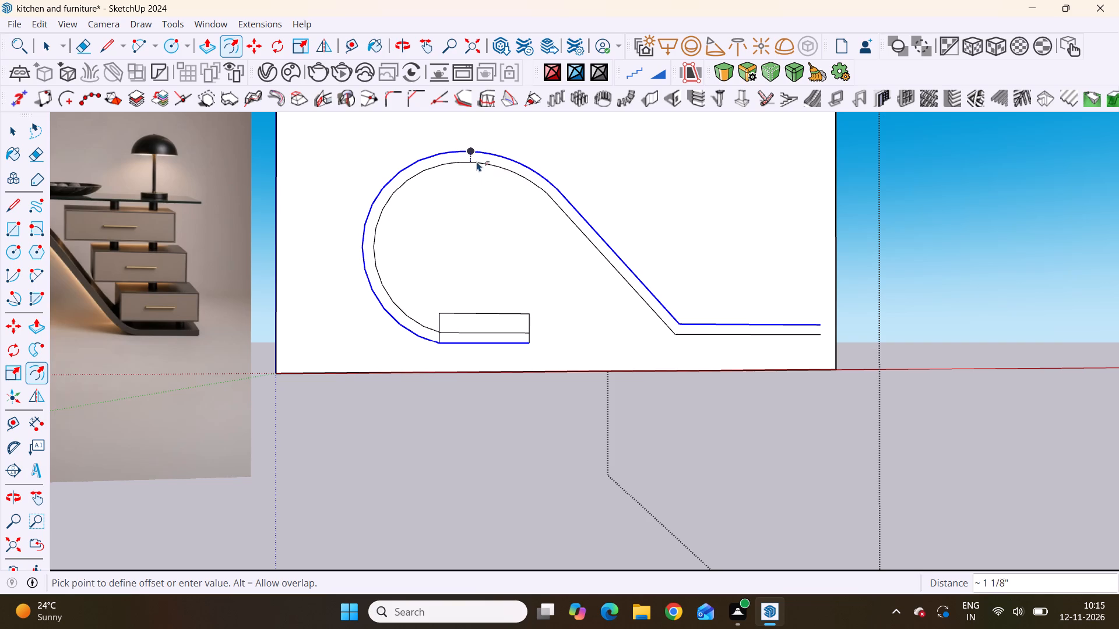
pyautogui.click(477, 160)
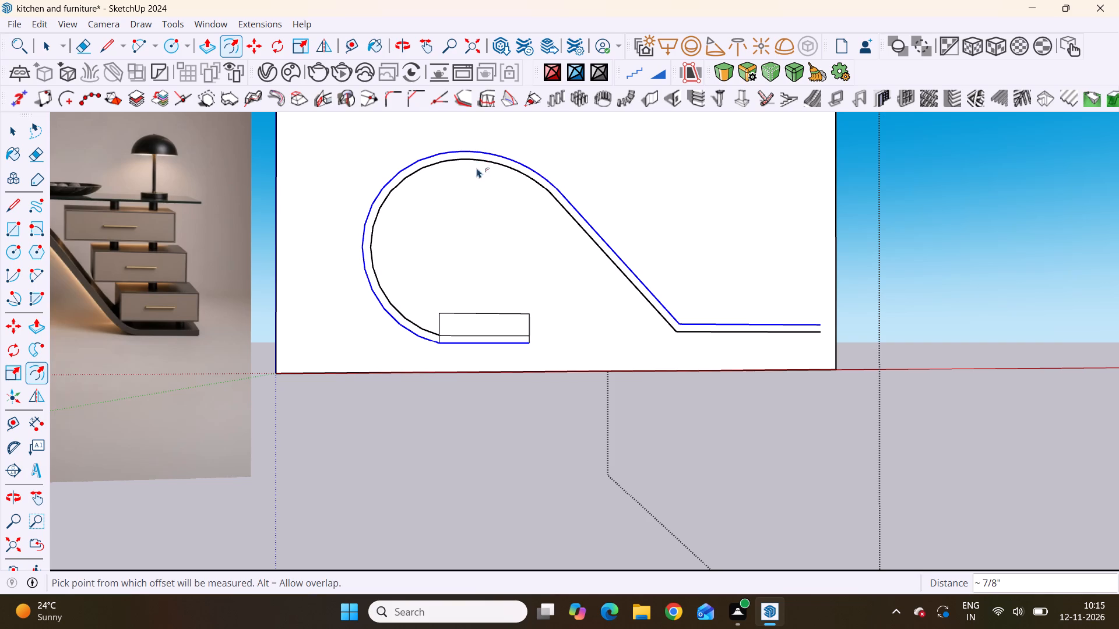
pyautogui.scroll(-5, 519, 228)
pyautogui.scroll(-4, 583, 228)
pyautogui.scroll(5, 621, 280)
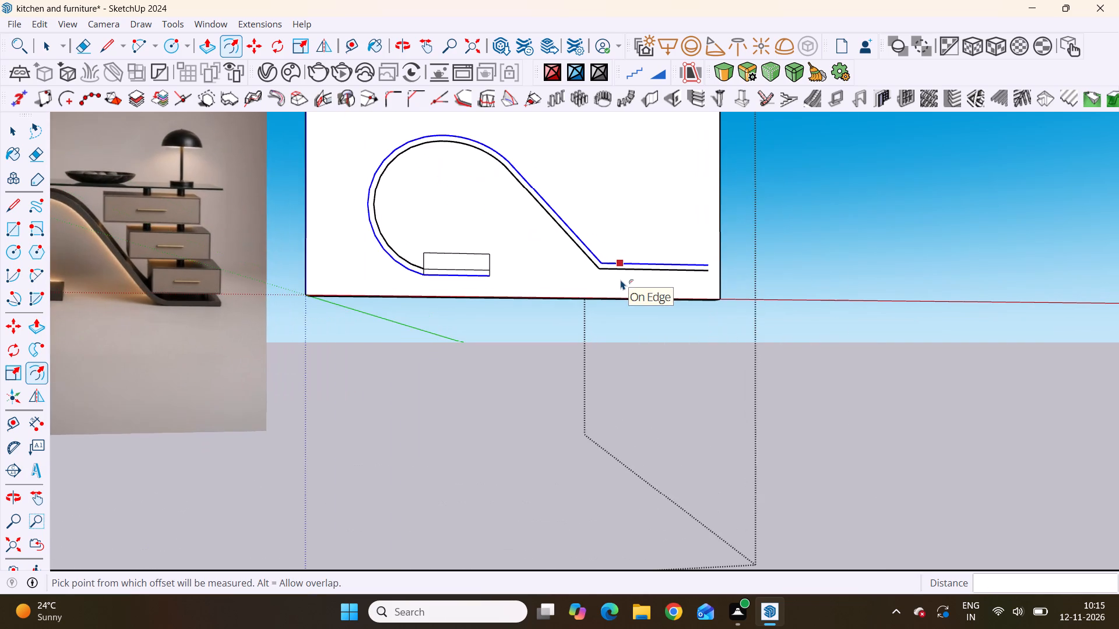
pyautogui.scroll(3, 500, 190)
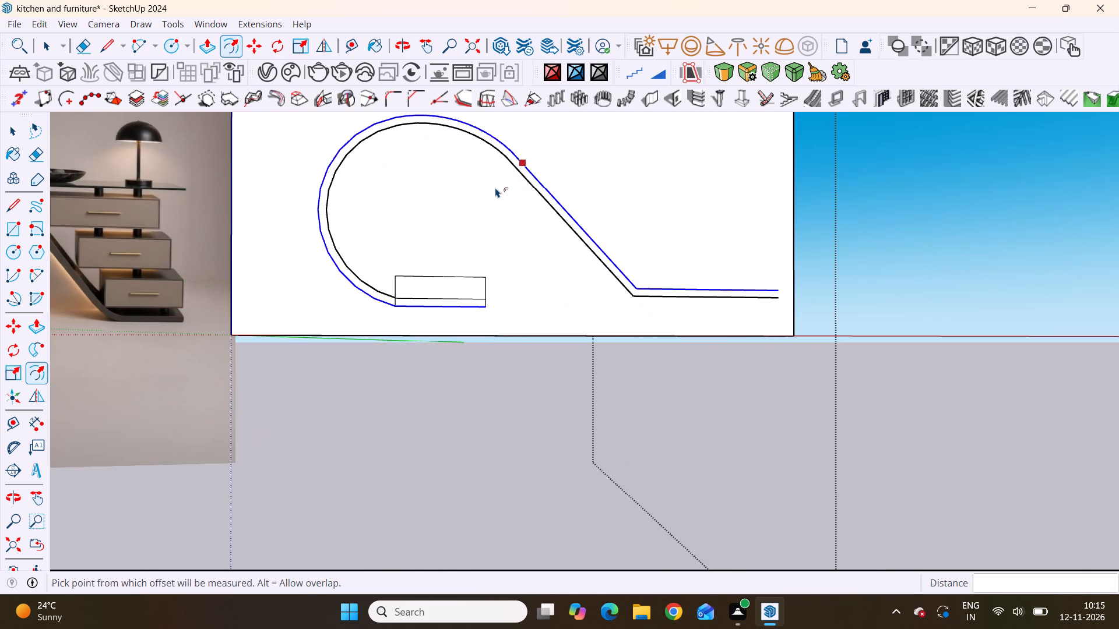
pyautogui.press('space')
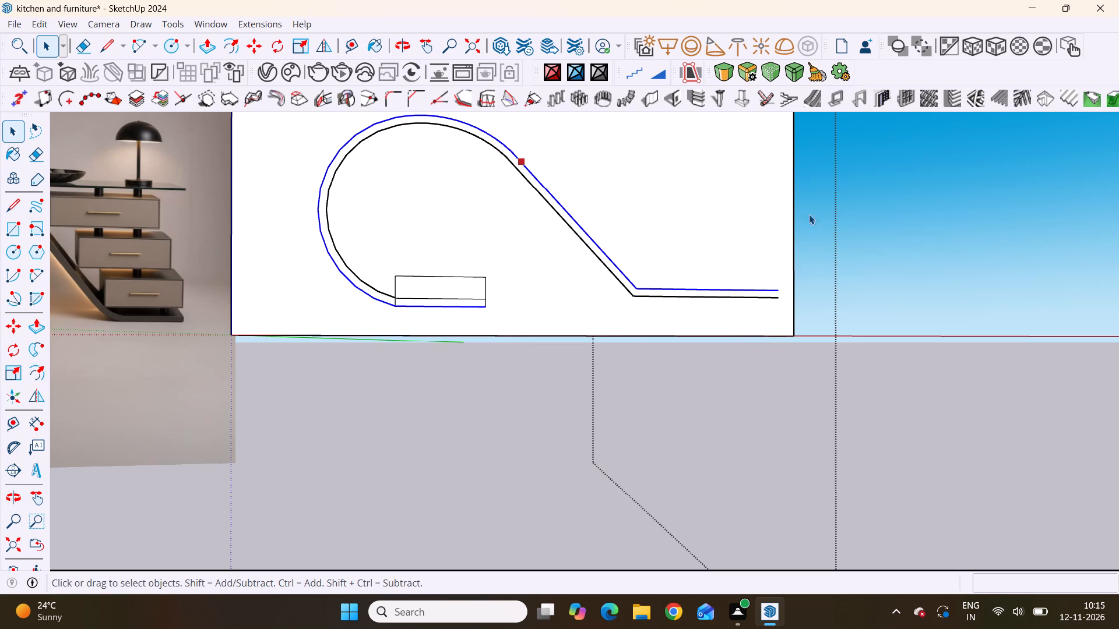
# Delete the three edges of the leftover rectangle projecting above the short foot where the desk profile's curl ends.
pyautogui.click(816, 206)
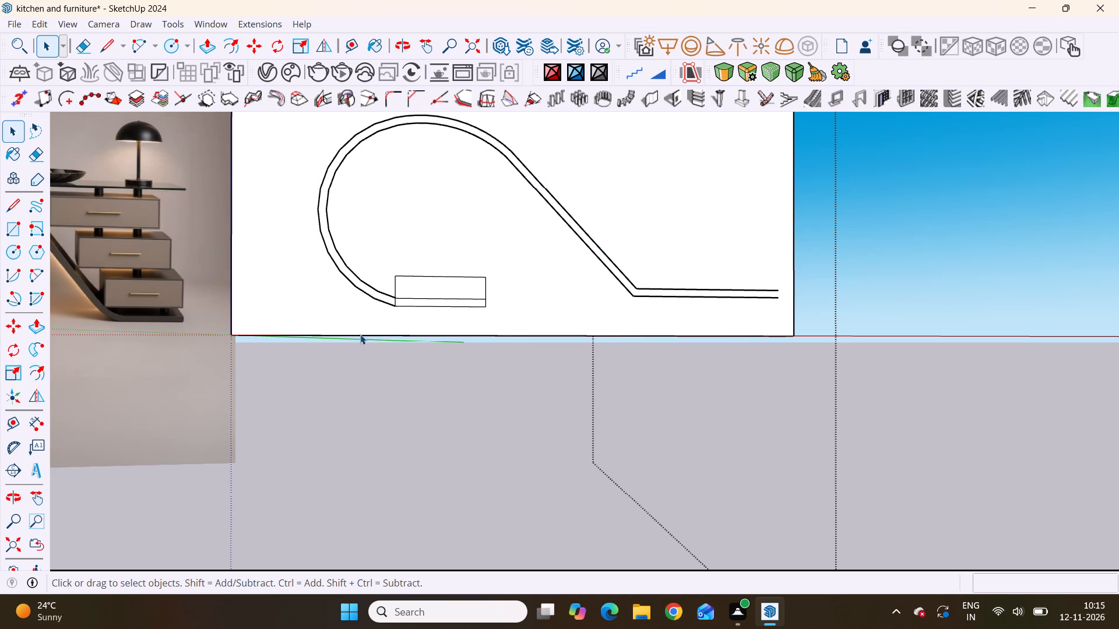
pyautogui.scroll(9, 396, 307)
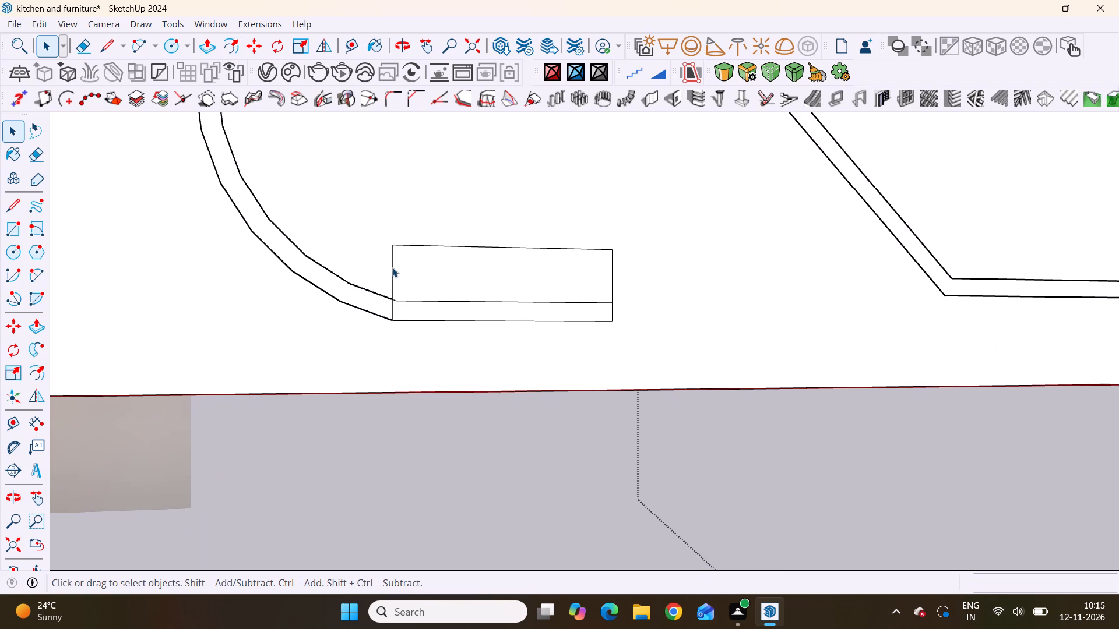
pyautogui.click(392, 266)
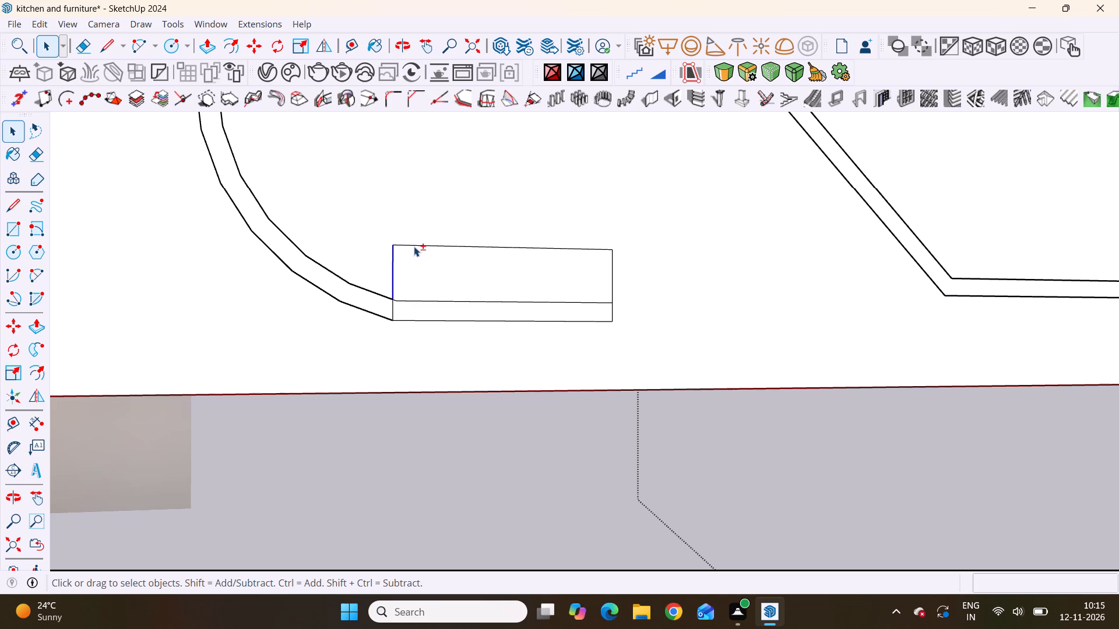
pyautogui.keyDown('shift'); pyautogui.click(414, 246); pyautogui.keyUp('shift')
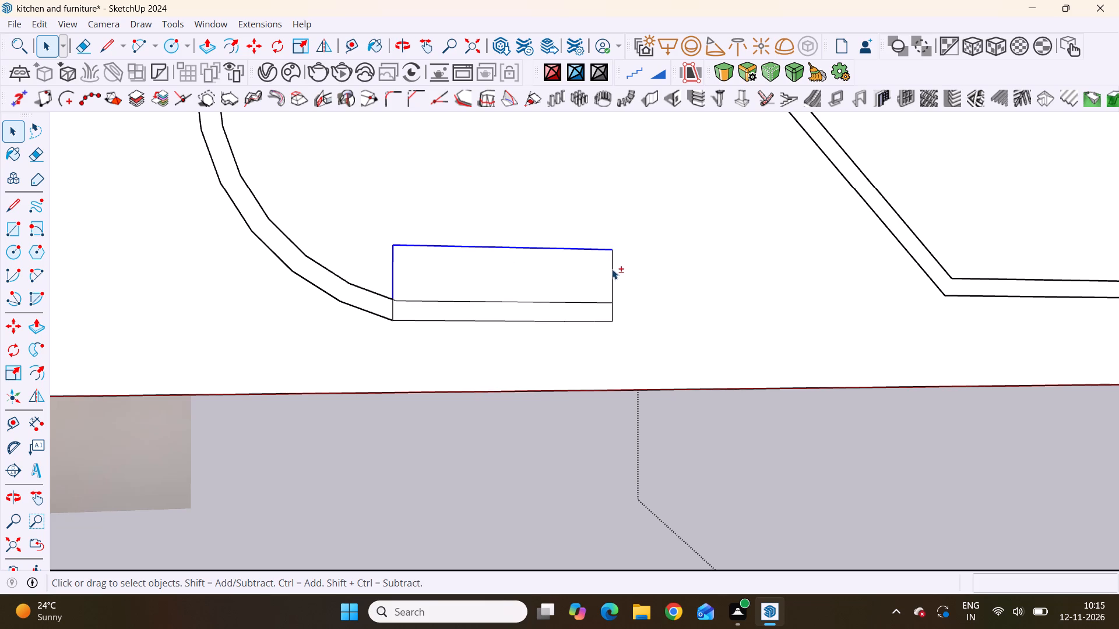
pyautogui.keyDown('shift'); pyautogui.click(610, 267); pyautogui.keyUp('shift')
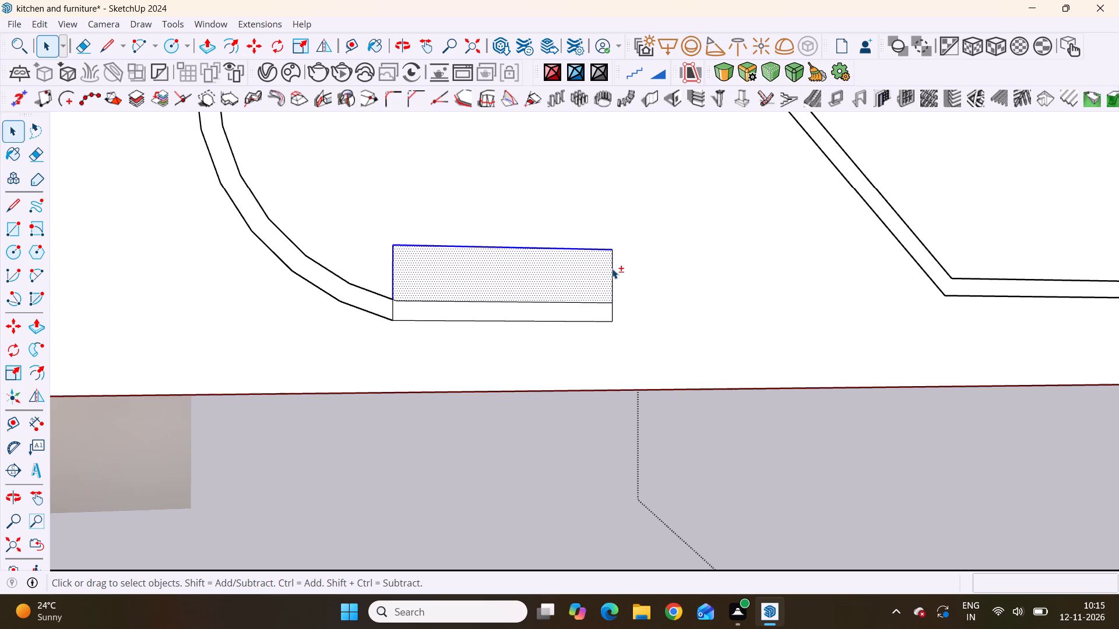
pyautogui.keyDown('shift'); pyautogui.click(612, 268); pyautogui.keyUp('shift')
pyautogui.keyDown('shift'); pyautogui.click(562, 269); pyautogui.keyUp('shift')
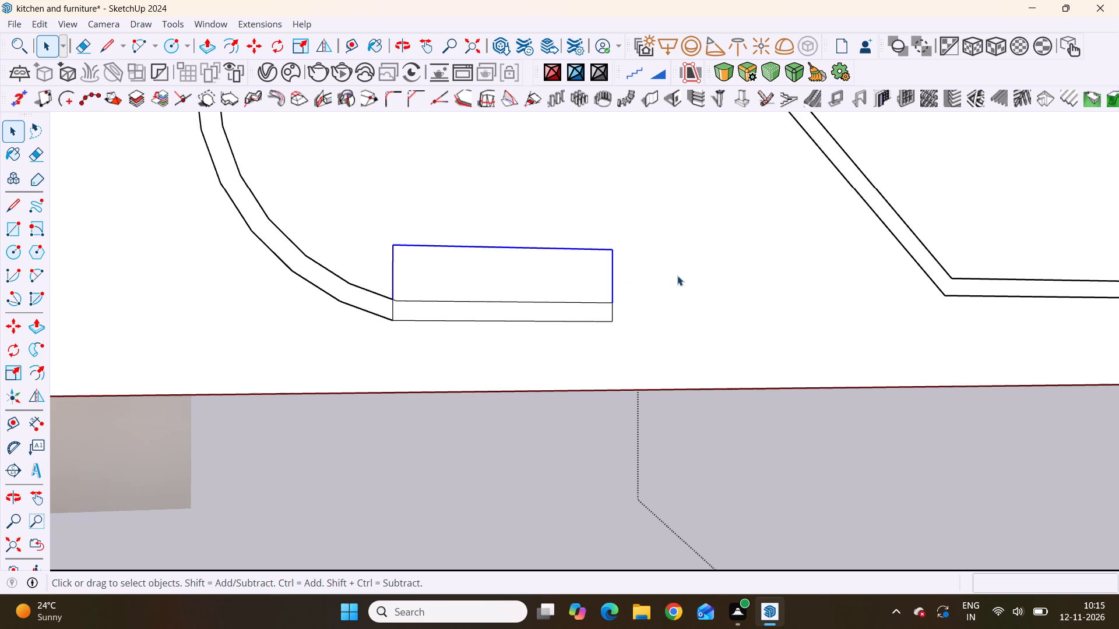
pyautogui.press('Delete')
pyautogui.scroll(-17, 487, 277)
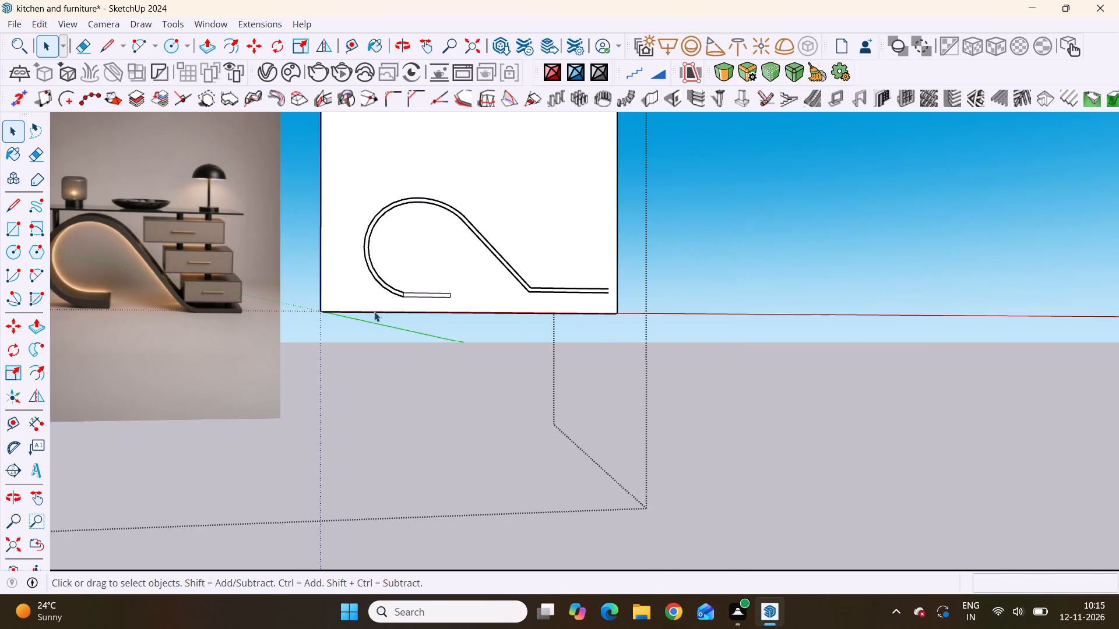
# Delete the short vertical edge separating the curved band from the short foot at the curl's lower end.
pyautogui.scroll(4, 516, 246)
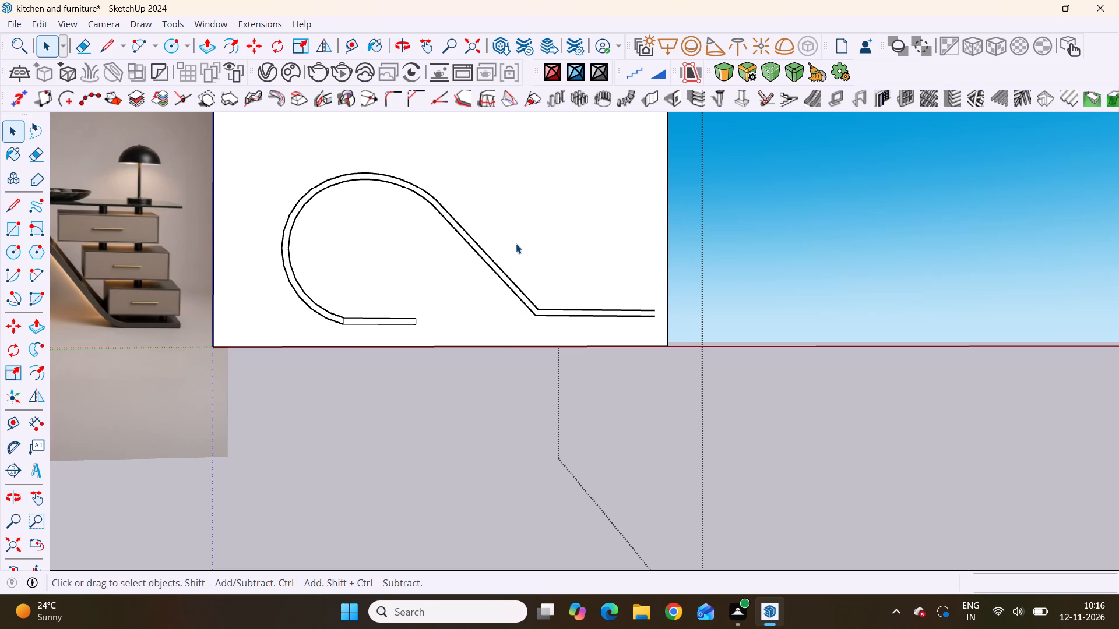
pyautogui.scroll(4, 357, 372)
pyautogui.scroll(20, 334, 349)
pyautogui.scroll(4, 334, 349)
pyautogui.scroll(5, 376, 298)
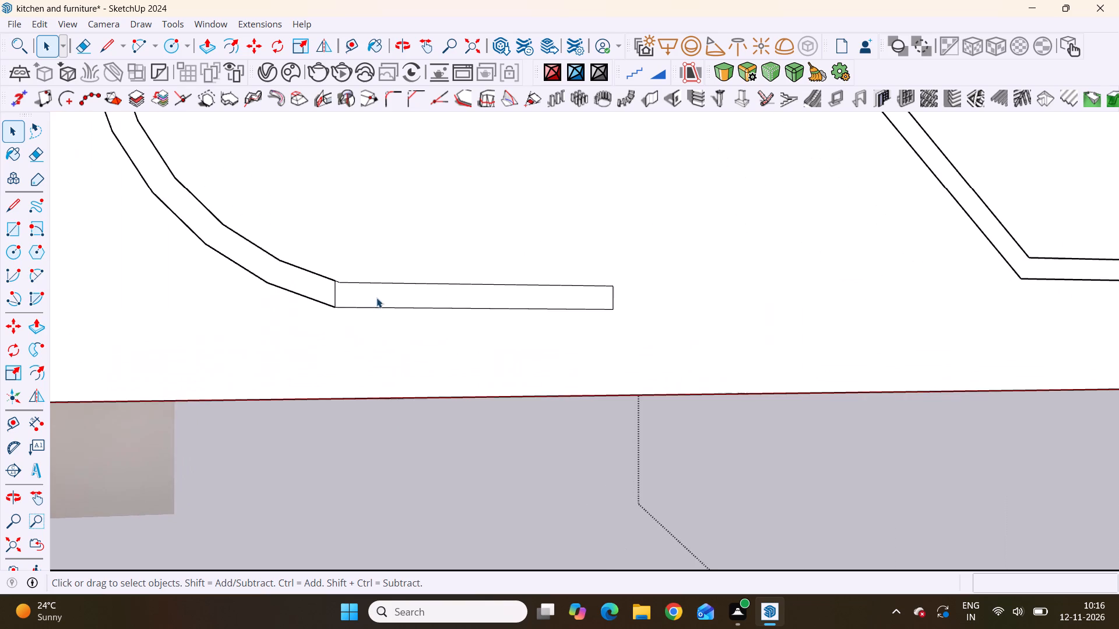
pyautogui.scroll(4, 333, 298)
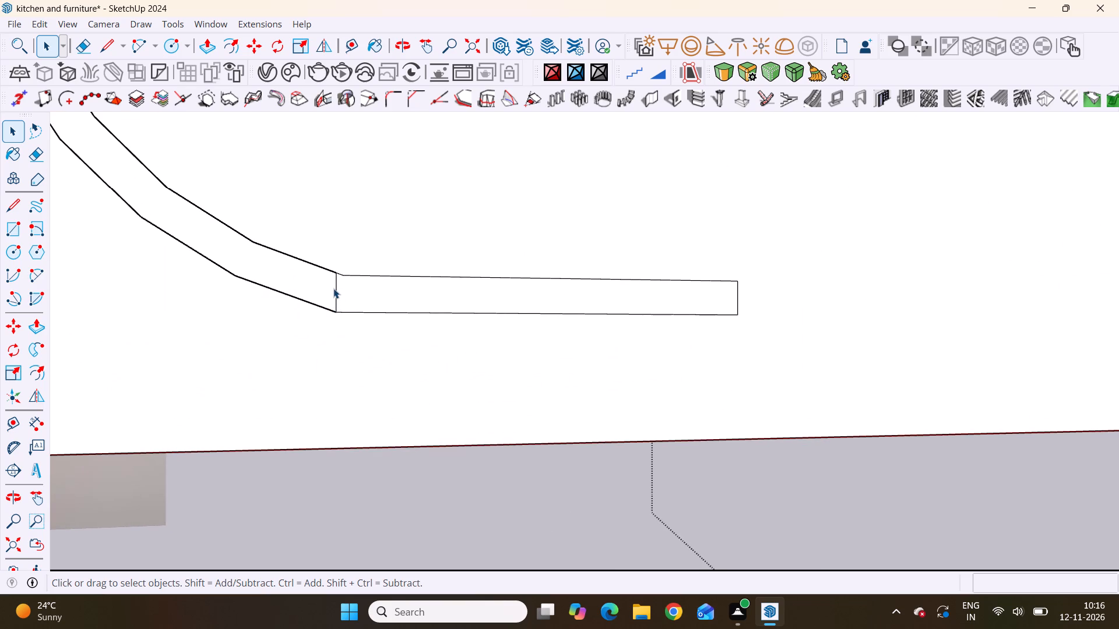
pyautogui.click(333, 288)
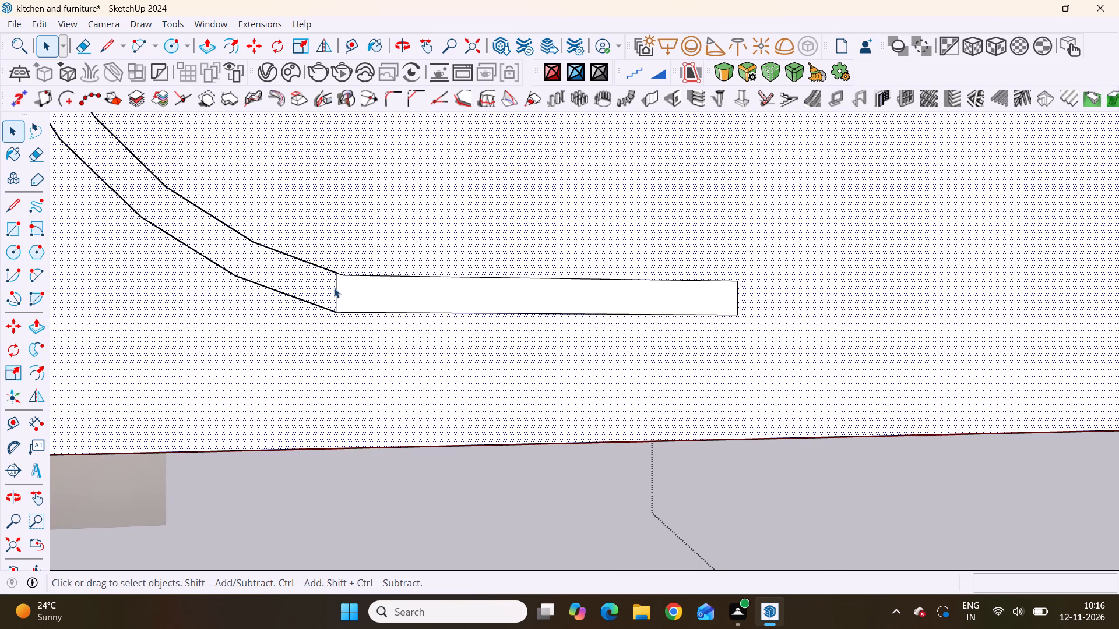
pyautogui.click(336, 288)
pyautogui.click(339, 286)
pyautogui.click(337, 286)
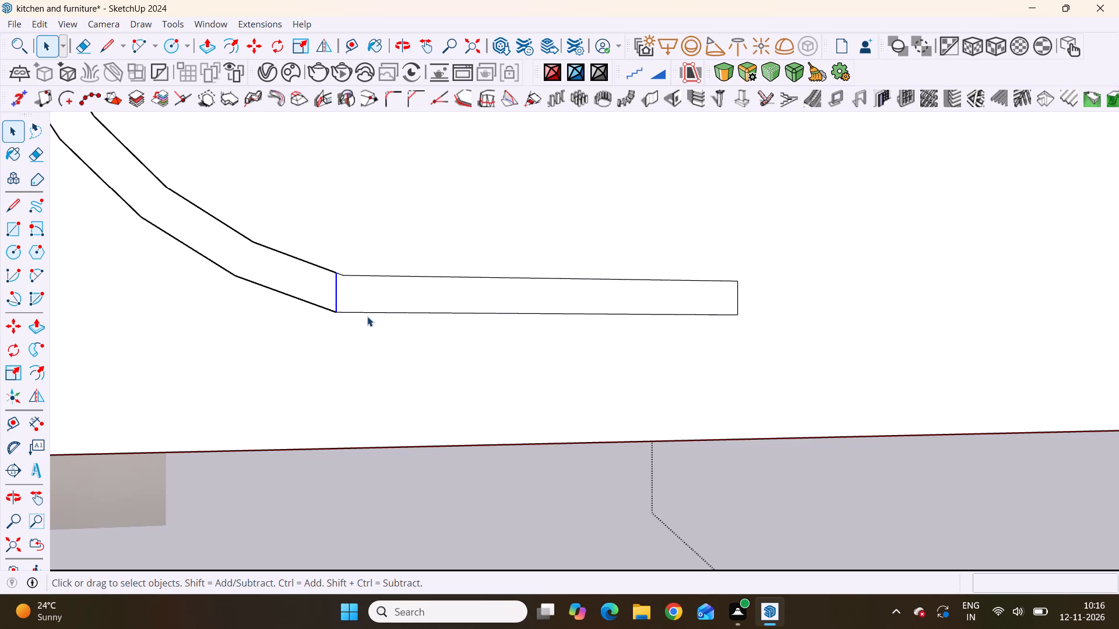
pyautogui.press('Delete')
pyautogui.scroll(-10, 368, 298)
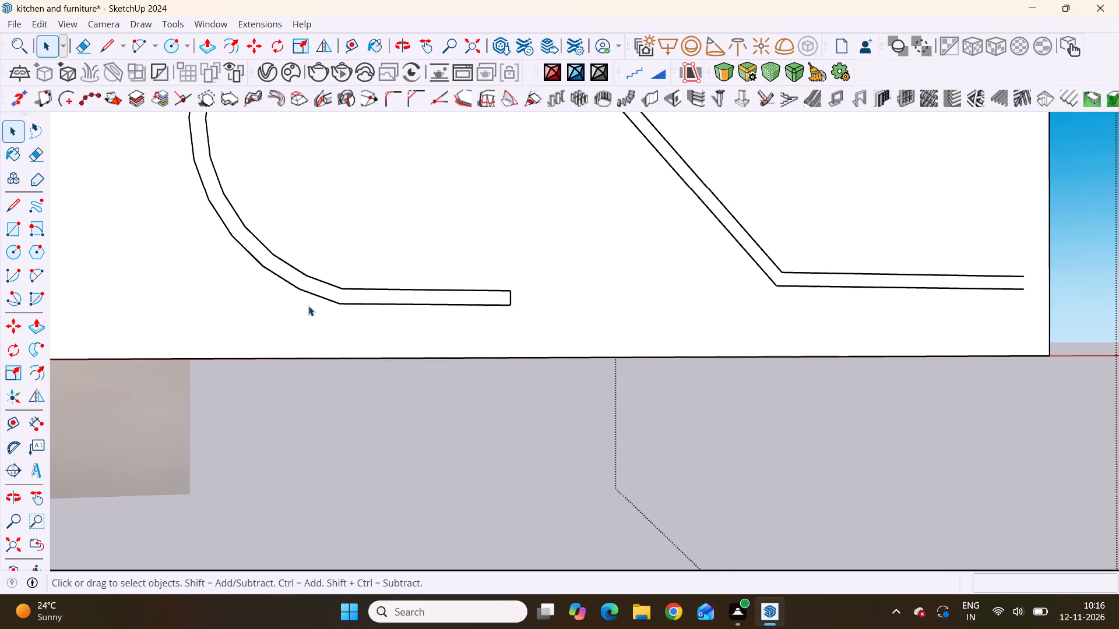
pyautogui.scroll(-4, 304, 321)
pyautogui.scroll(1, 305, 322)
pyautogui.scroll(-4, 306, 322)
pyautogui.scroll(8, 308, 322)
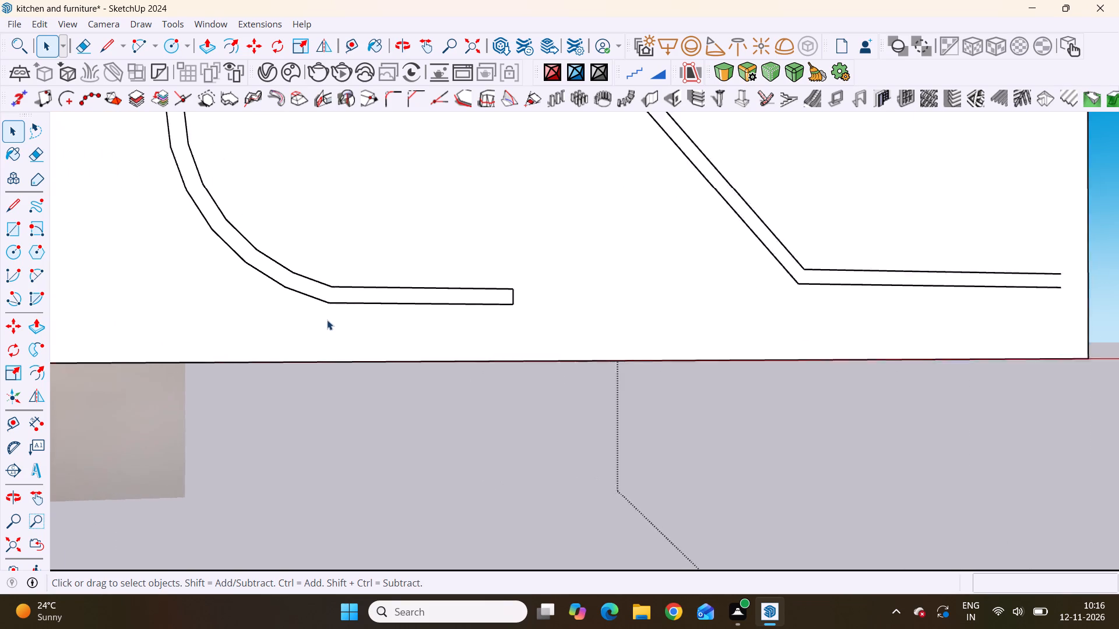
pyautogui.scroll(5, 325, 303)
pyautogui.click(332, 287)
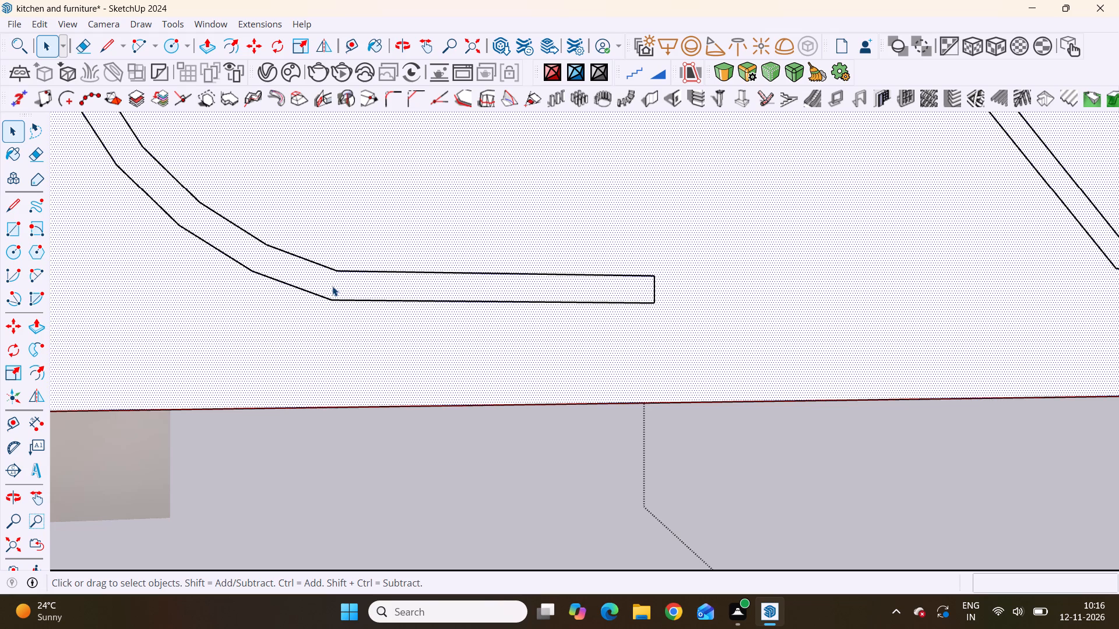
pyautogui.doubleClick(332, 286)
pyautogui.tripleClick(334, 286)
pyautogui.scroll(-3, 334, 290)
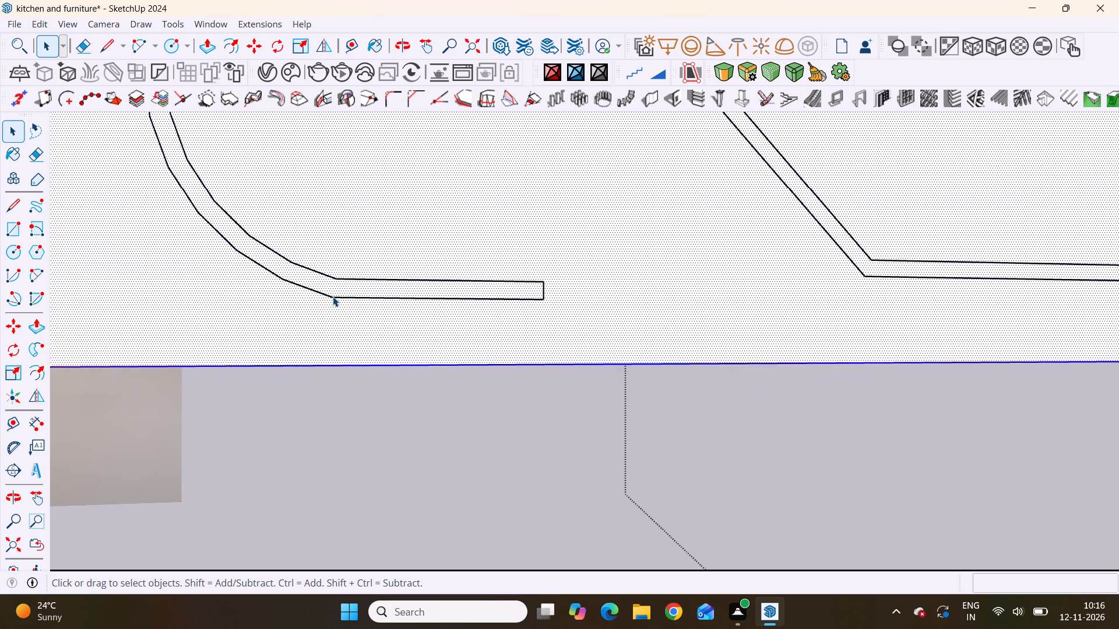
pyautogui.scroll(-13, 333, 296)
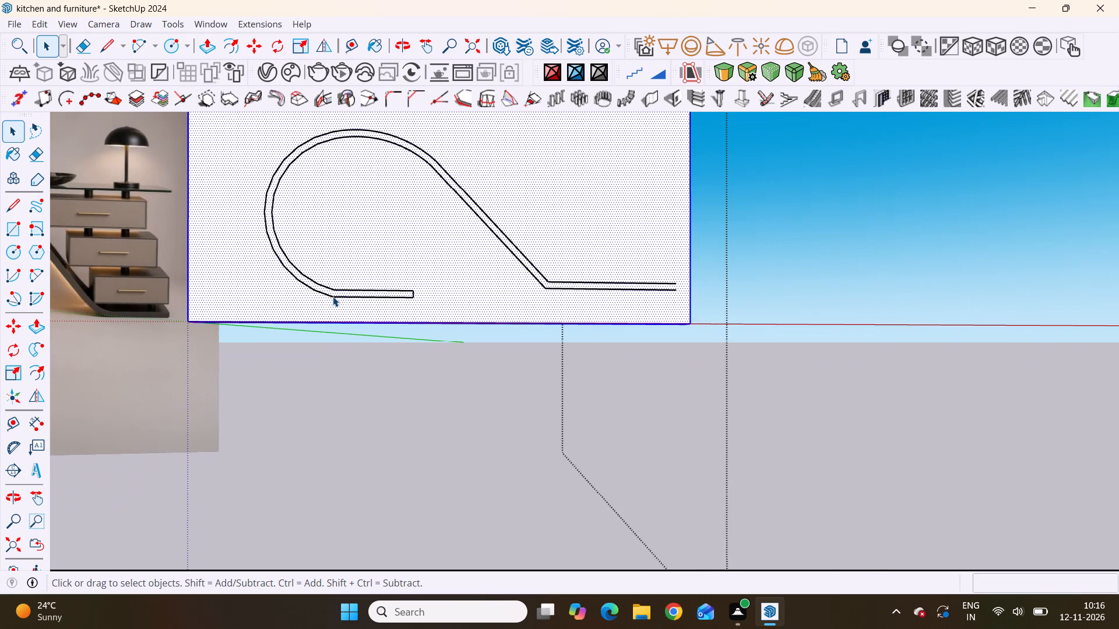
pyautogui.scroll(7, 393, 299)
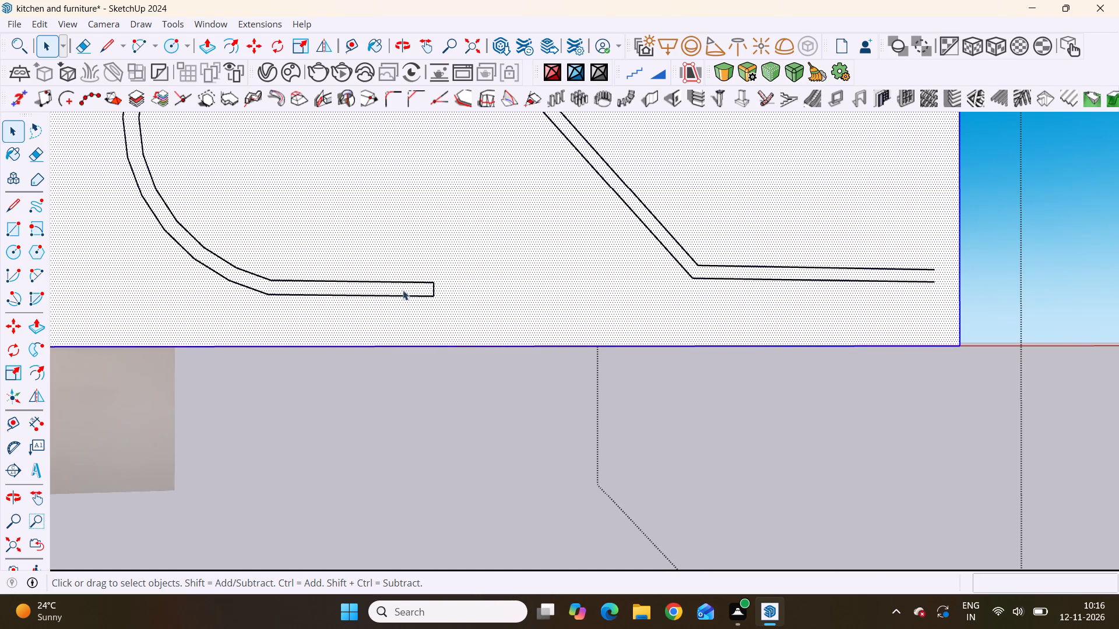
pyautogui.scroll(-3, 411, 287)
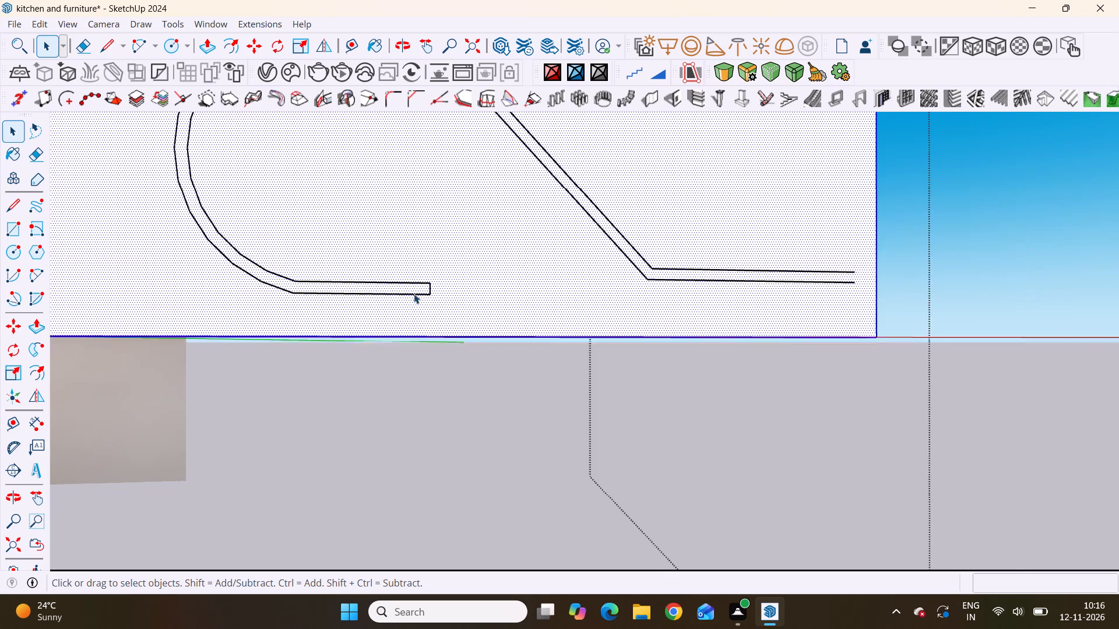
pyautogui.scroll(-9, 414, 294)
# Close the open end of the long base strip with a vertical line about 7/8" long, slightly short of the tips.
pyautogui.scroll(2, 587, 284)
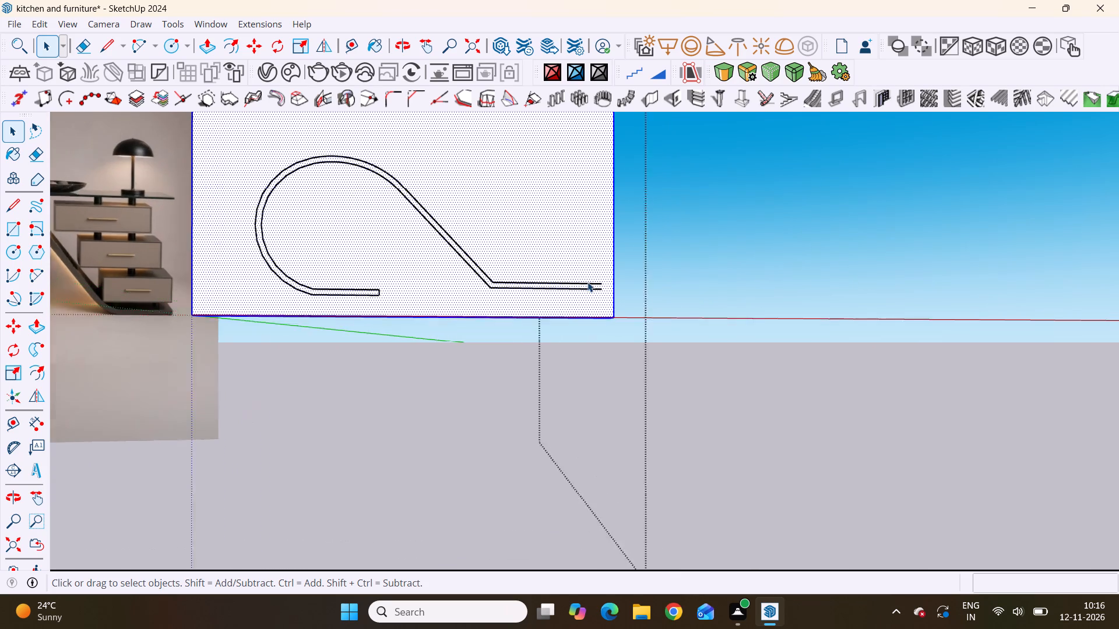
pyautogui.scroll(9, 587, 282)
pyautogui.press('l')
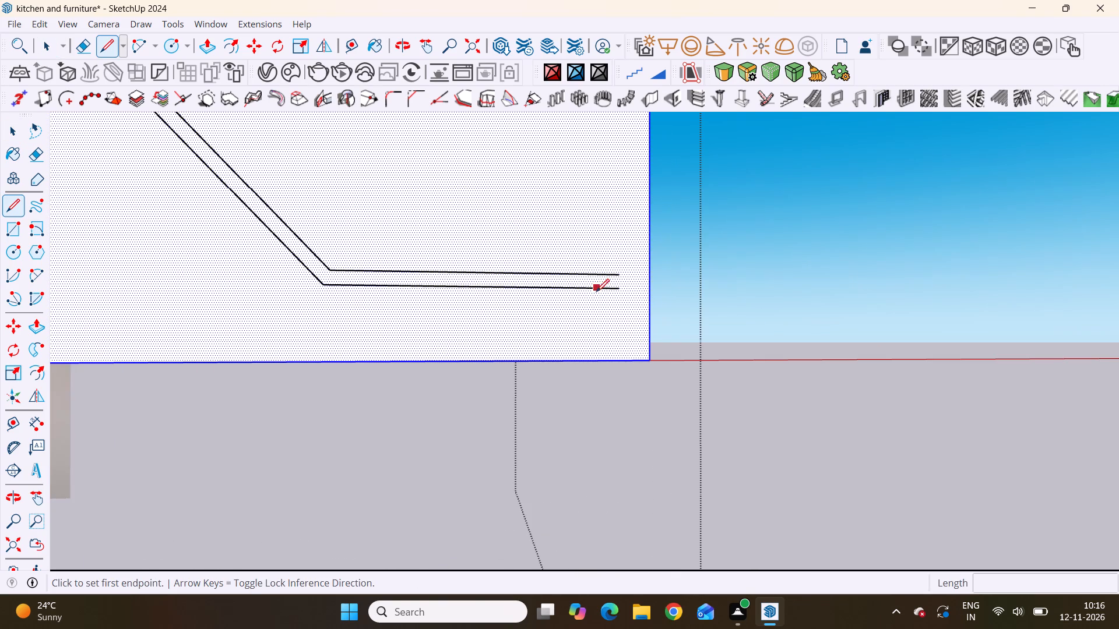
pyautogui.click(590, 275)
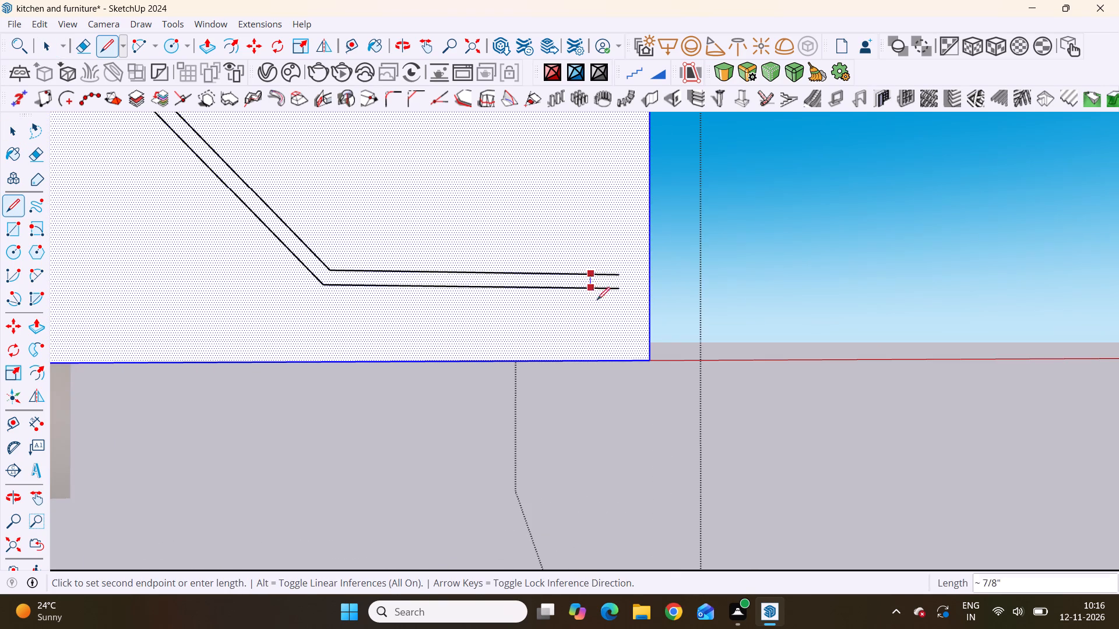
pyautogui.click(587, 291)
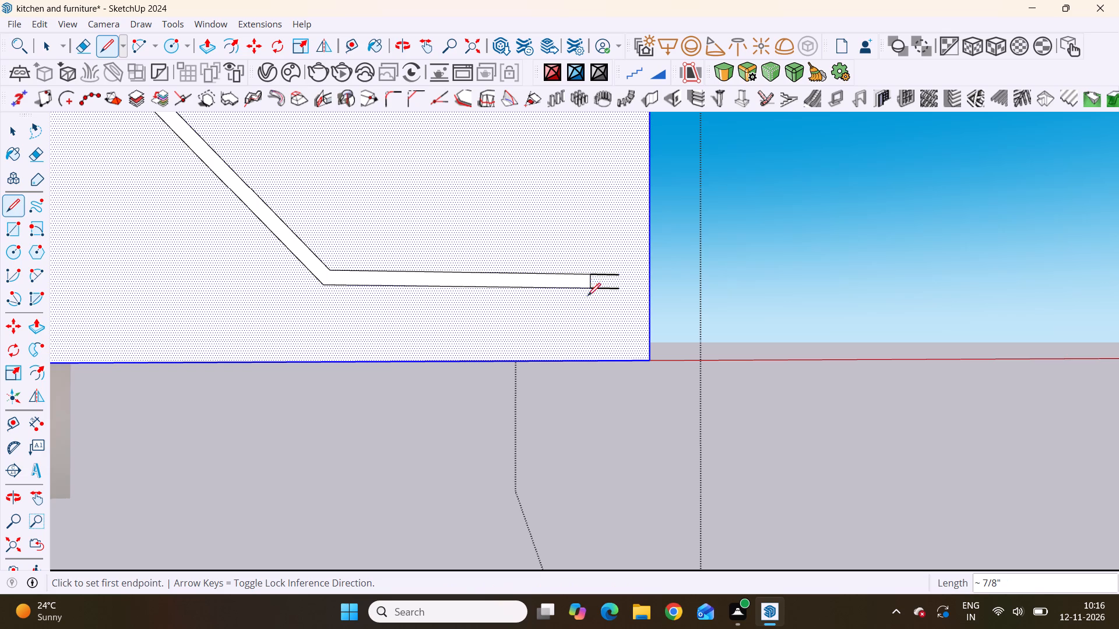
pyautogui.scroll(-4, 567, 327)
pyautogui.press('space')
pyautogui.scroll(-8, 568, 302)
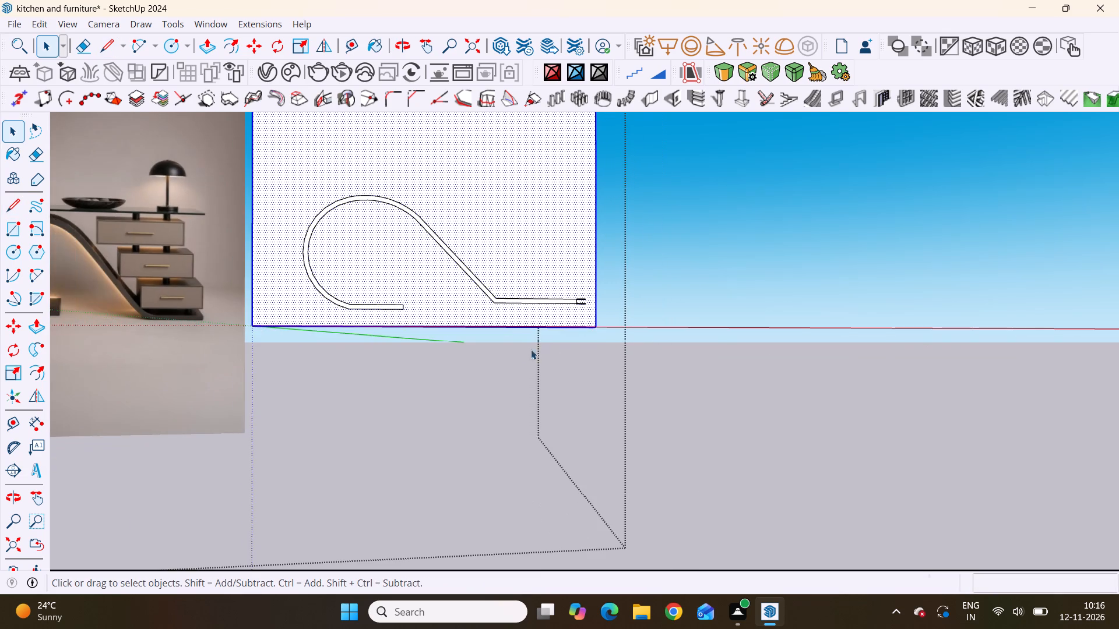
# Erase the two edge stubs extending past the closing line at the end of the long base strip.
pyautogui.scroll(5, 506, 302)
pyautogui.scroll(10, 643, 301)
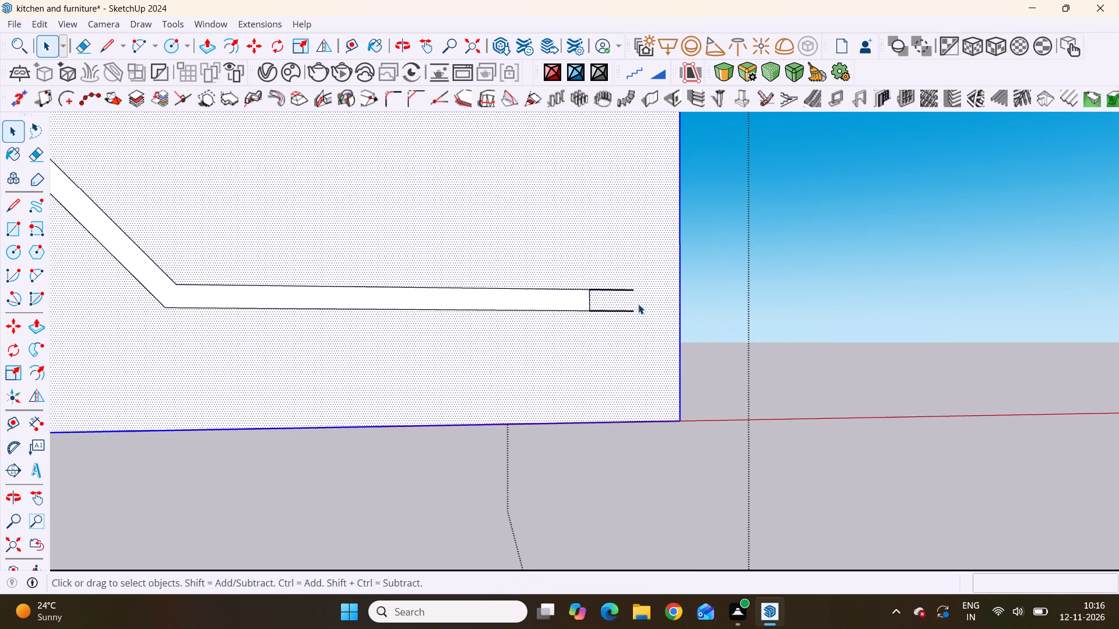
pyautogui.press('e')
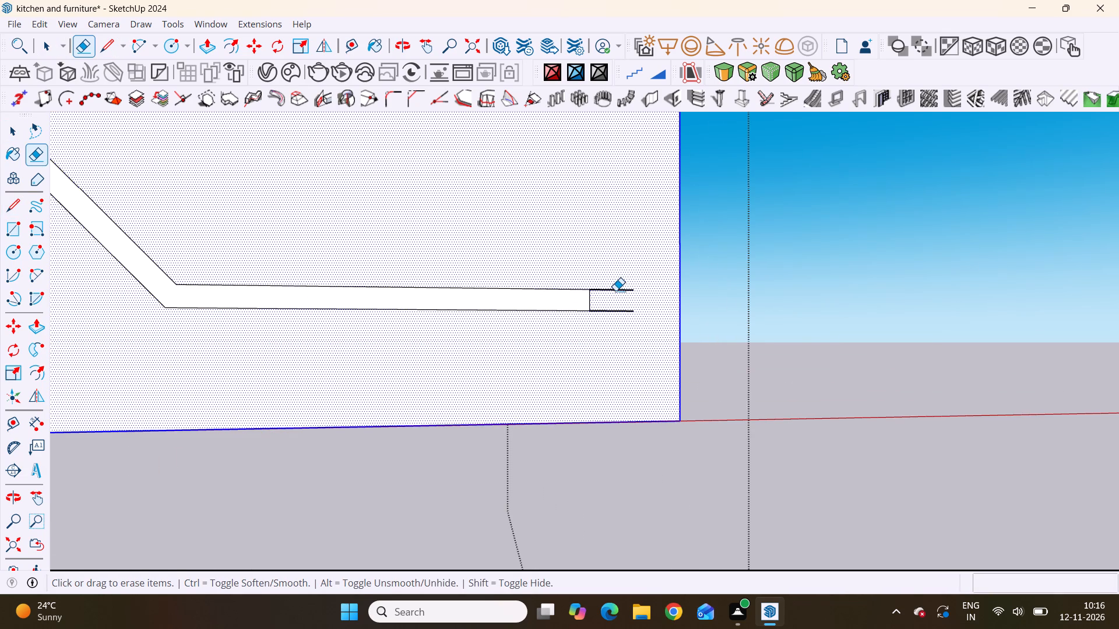
pyautogui.click(615, 291)
pyautogui.click(620, 310)
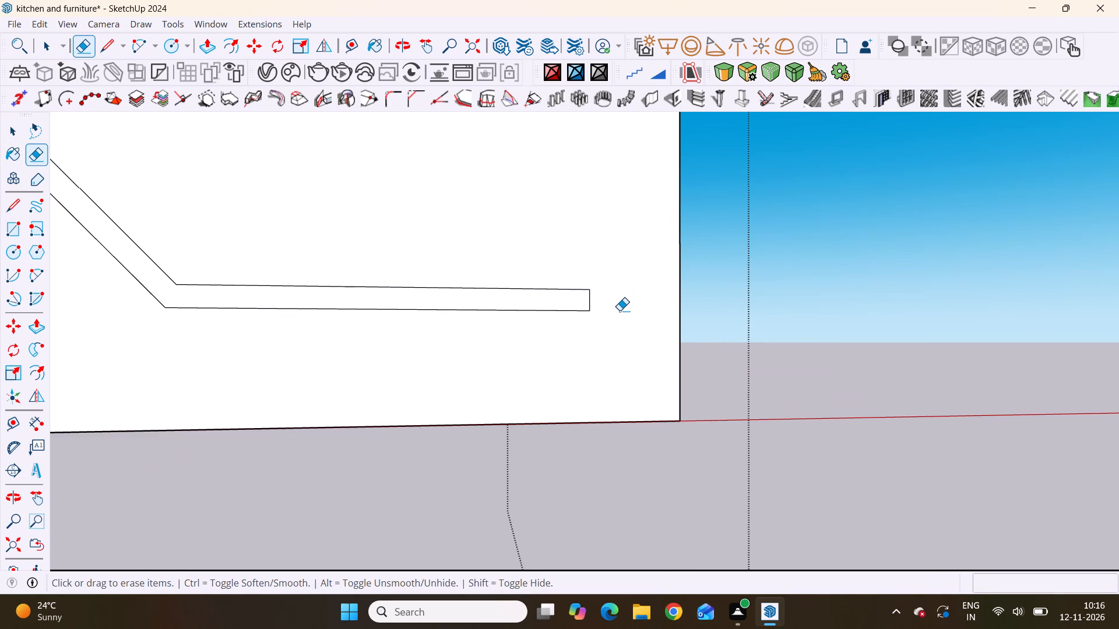
pyautogui.scroll(-17, 619, 286)
pyautogui.scroll(1, 588, 331)
pyautogui.scroll(-2, 588, 331)
pyautogui.press('space')
# Extrude the closed curved desk profile out from the upright panel by about 10 3/16" with Push/Pull.
pyautogui.scroll(5, 495, 259)
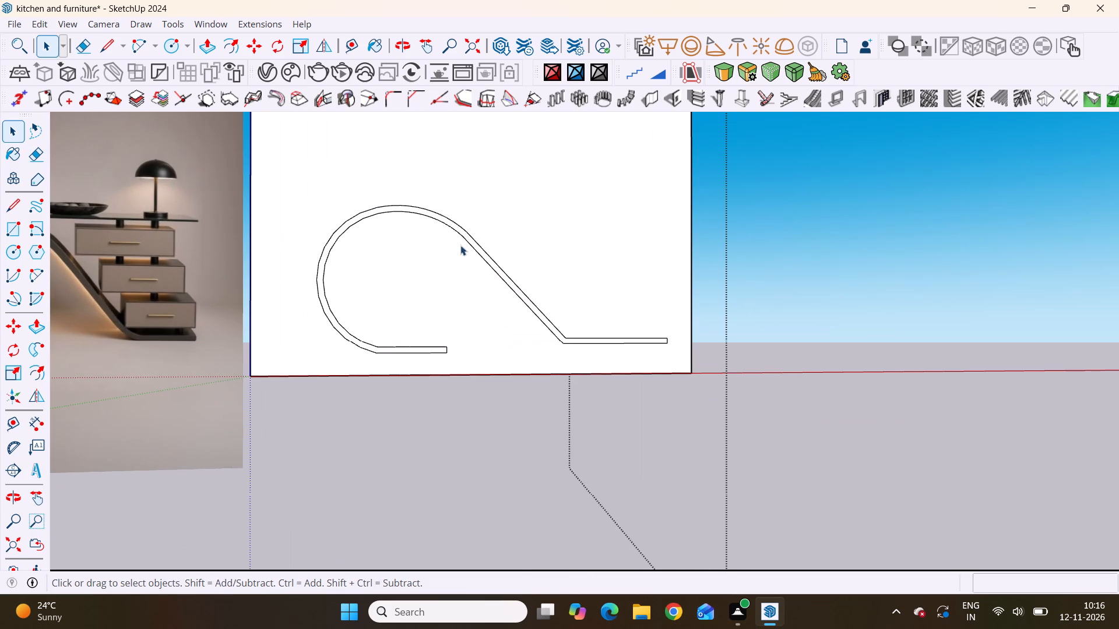
pyautogui.click(457, 226)
pyautogui.click(511, 241)
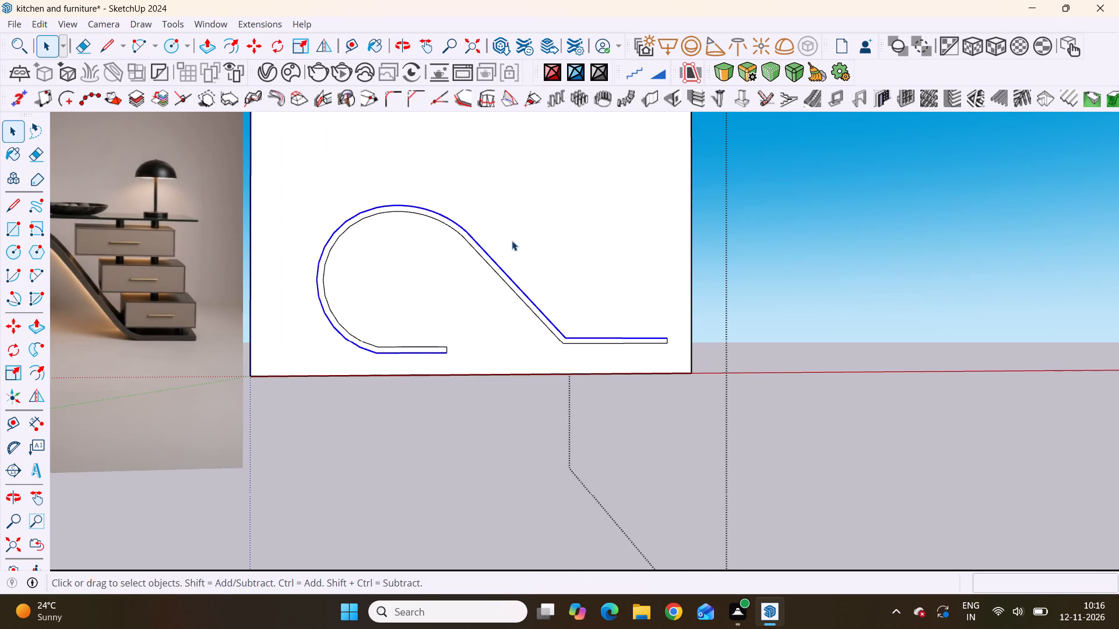
pyautogui.scroll(5, 513, 283)
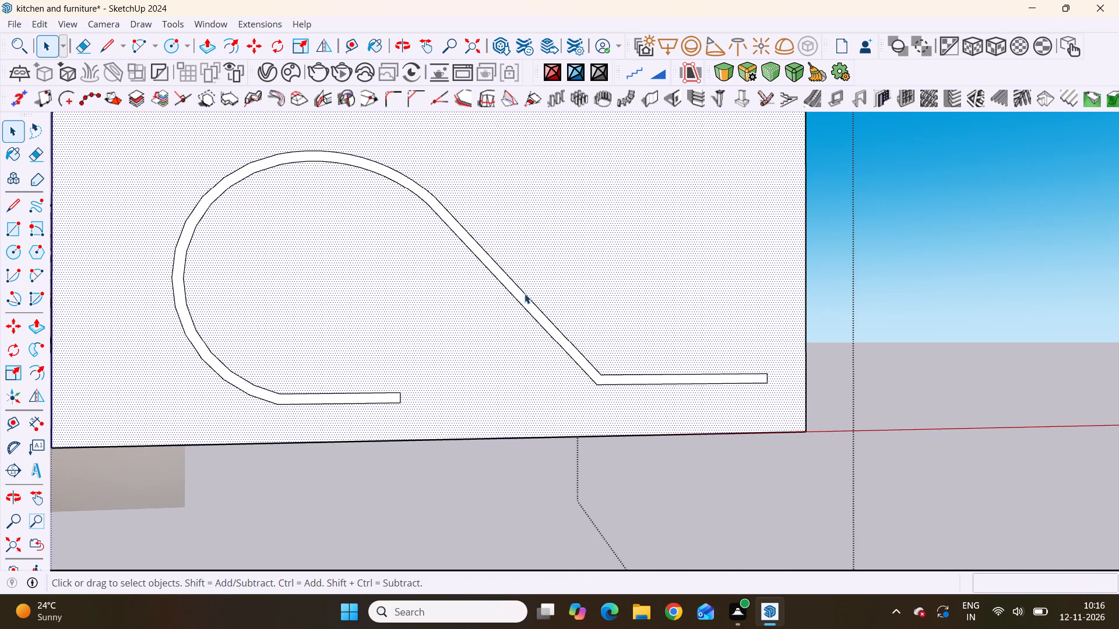
pyautogui.click(529, 300)
pyautogui.doubleClick(527, 306)
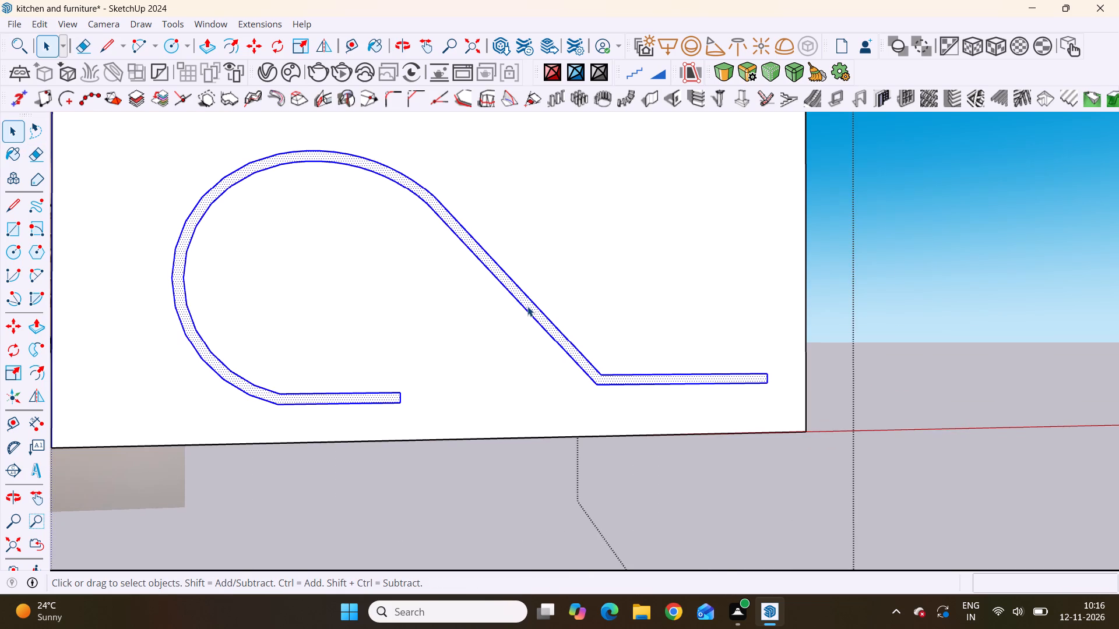
pyautogui.scroll(2, 527, 306)
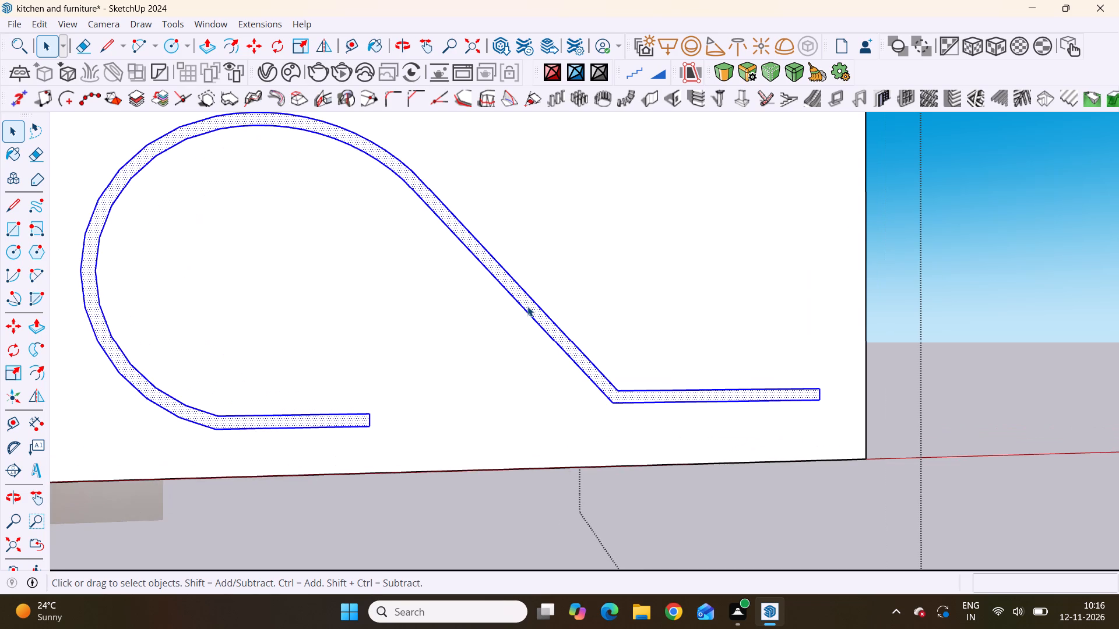
pyautogui.press('p')
pyautogui.click(527, 306)
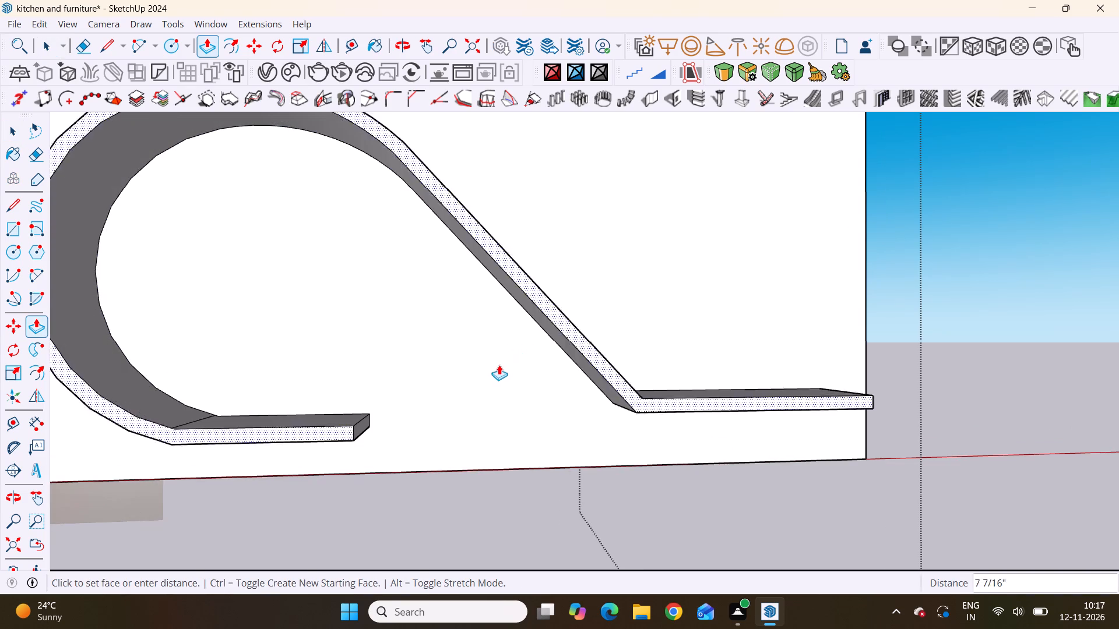
pyautogui.scroll(-9, 485, 348)
pyautogui.scroll(1, 490, 345)
pyautogui.scroll(-2, 490, 345)
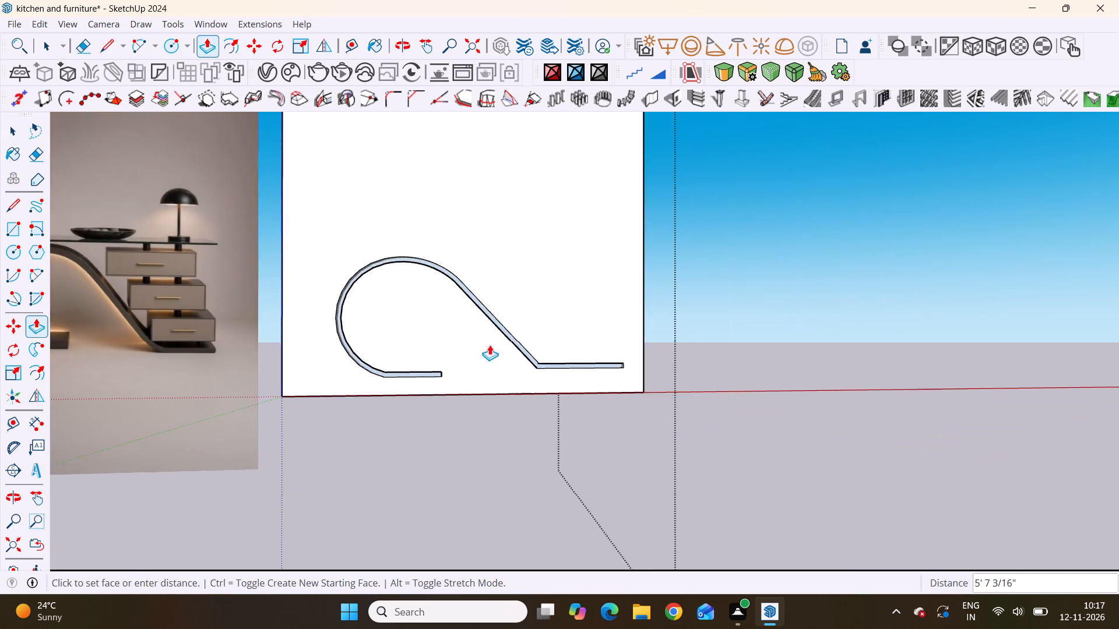
pyautogui.scroll(-2, 490, 345)
pyautogui.moveTo(452, 399); pyautogui.dragTo(375, 433, button='middle')
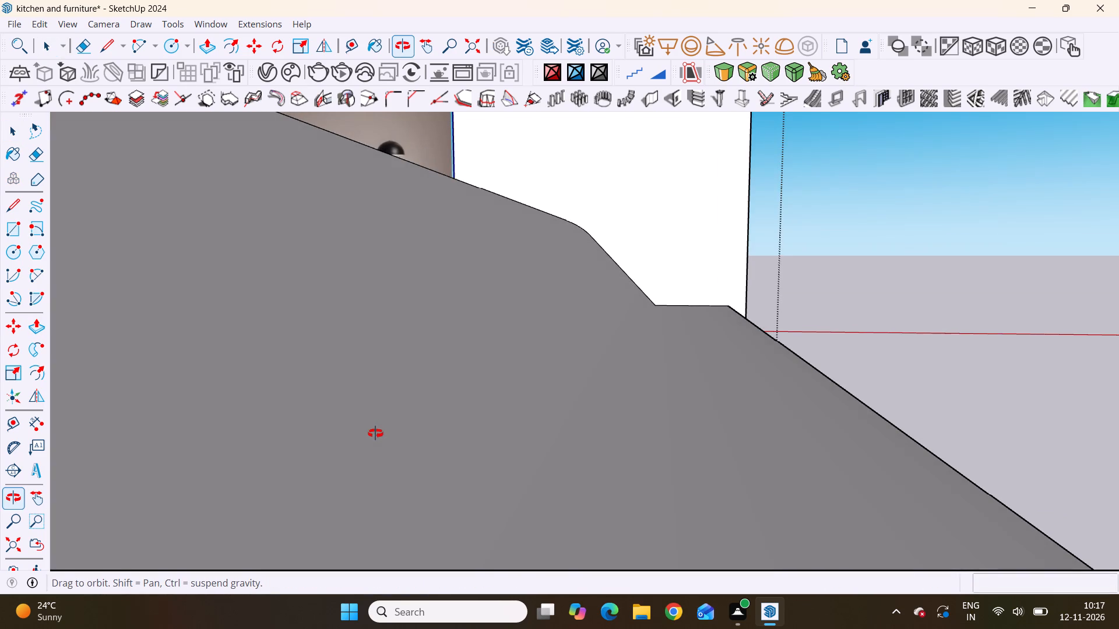
pyautogui.moveTo(375, 433); pyautogui.dragTo(375, 433, button='middle')
pyautogui.scroll(-11, 370, 430)
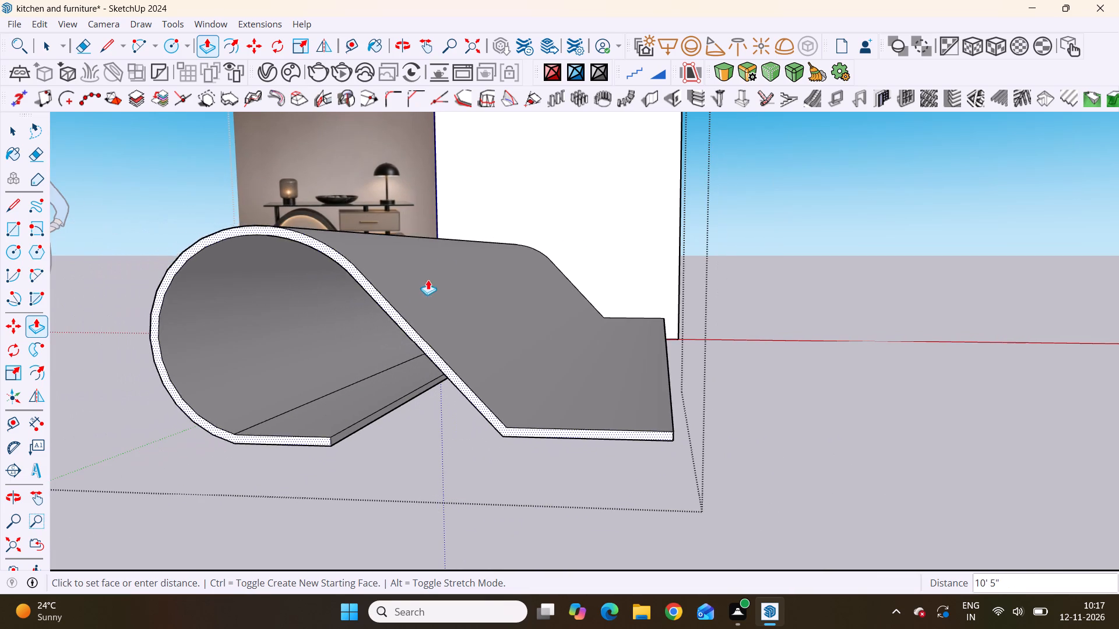
pyautogui.scroll(-4, 532, 266)
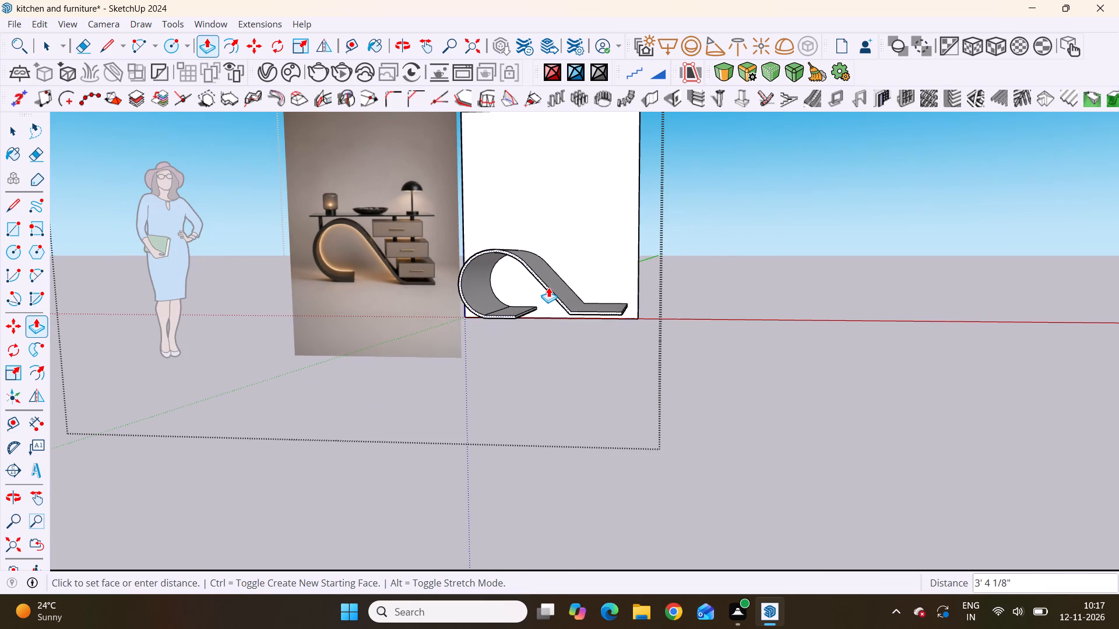
pyautogui.scroll(1, 548, 287)
pyautogui.moveTo(550, 287); pyautogui.dragTo(626, 255, button='middle')
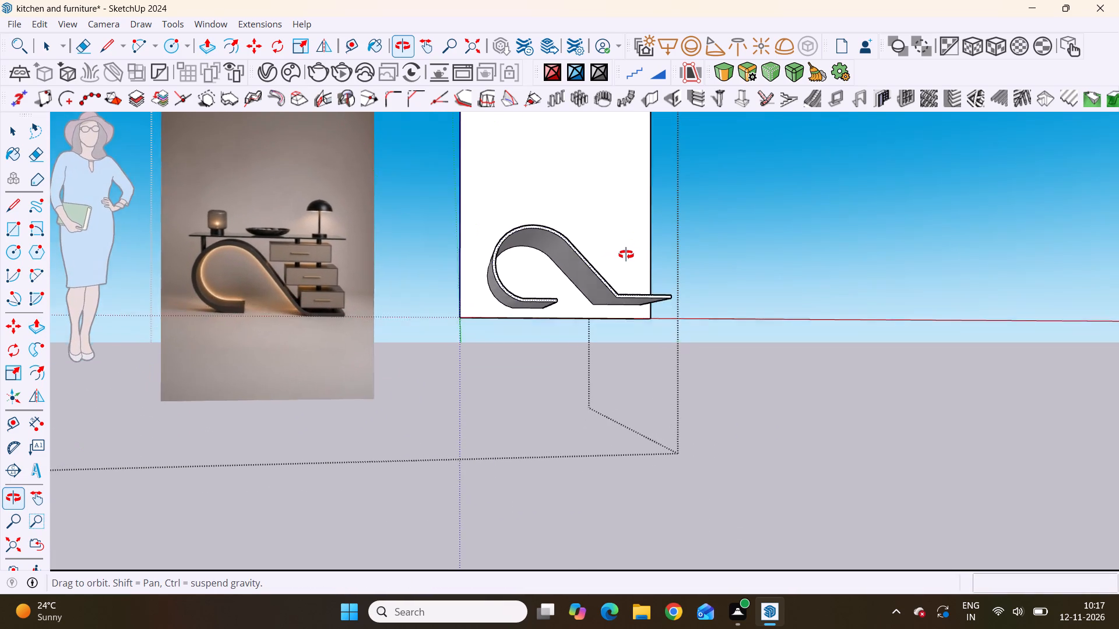
pyautogui.moveTo(626, 255); pyautogui.dragTo(628, 271, button='middle')
pyautogui.scroll(3, 588, 271)
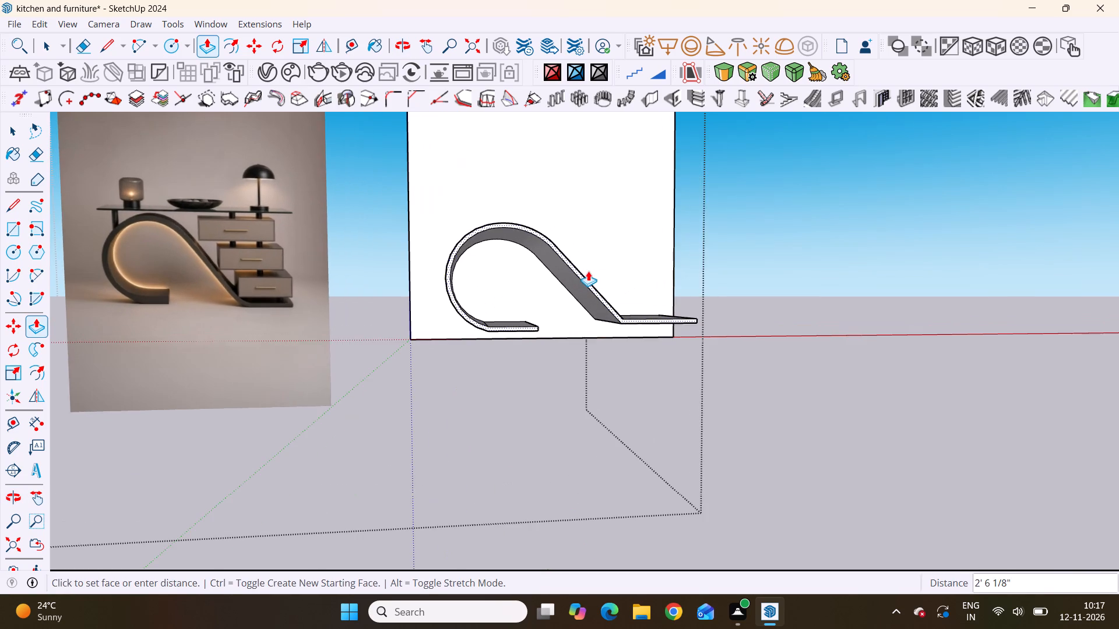
pyautogui.moveTo(607, 296); pyautogui.dragTo(503, 410, button='middle')
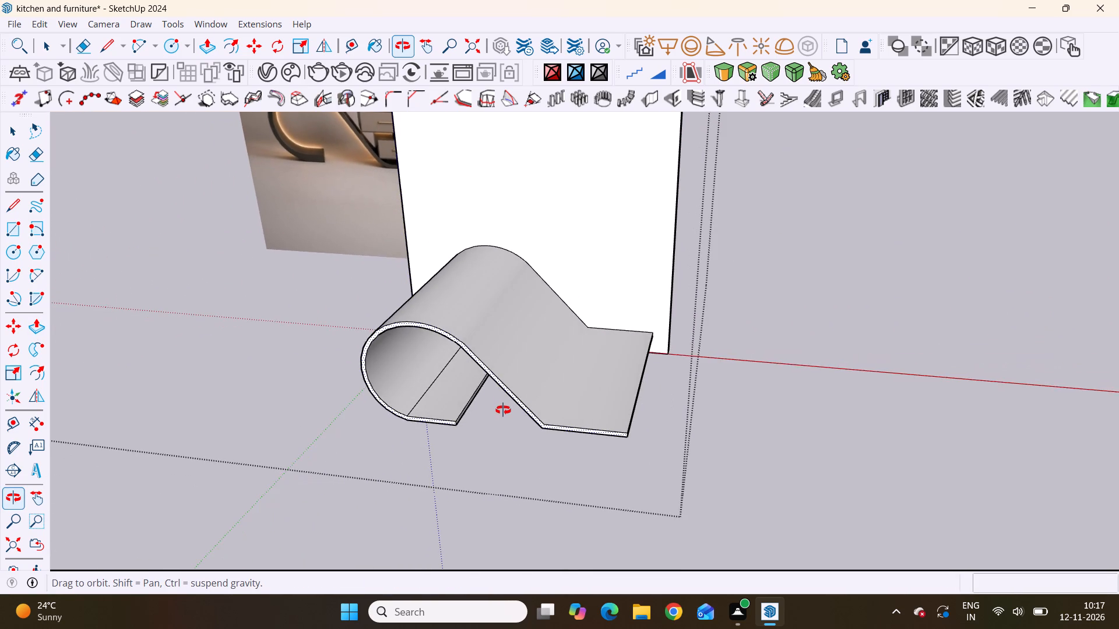
pyautogui.moveTo(503, 410); pyautogui.dragTo(563, 388, button='middle')
pyautogui.scroll(1, 503, 410)
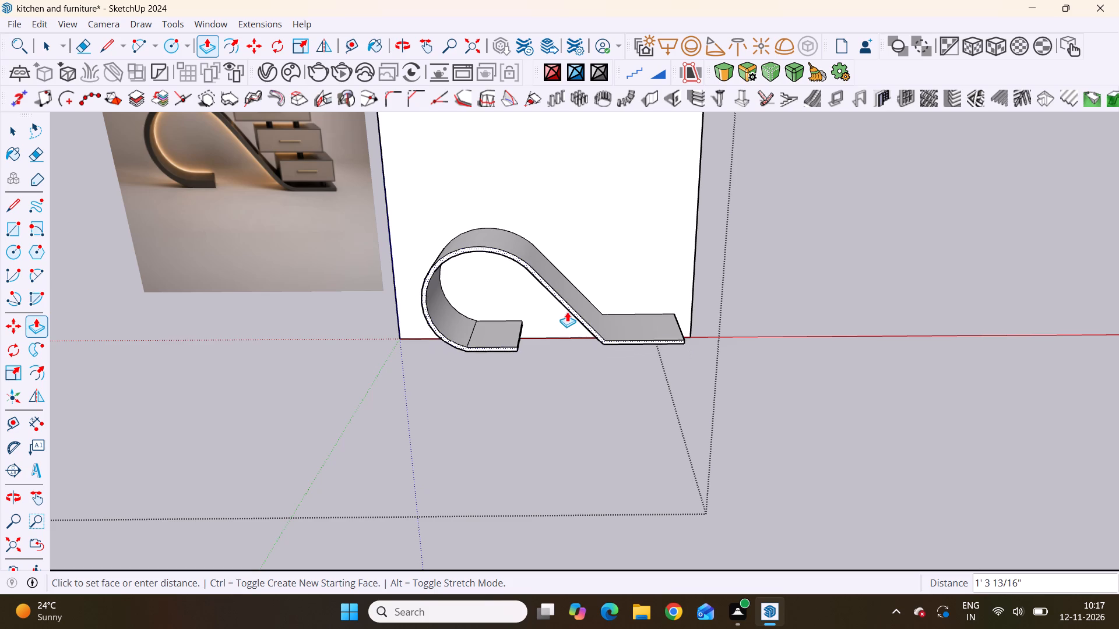
pyautogui.moveTo(533, 351); pyautogui.dragTo(300, 410, button='middle')
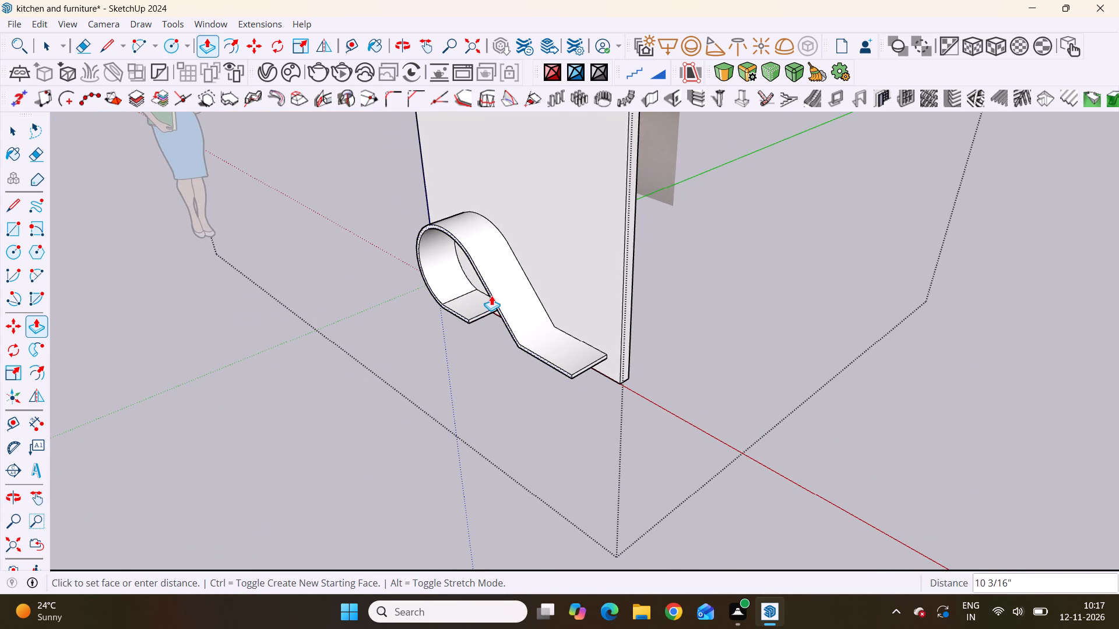
pyautogui.click(491, 295)
# Examine the extruded desk band from several angles against the reference picture, including its curl and short foot.
pyautogui.scroll(-9, 431, 353)
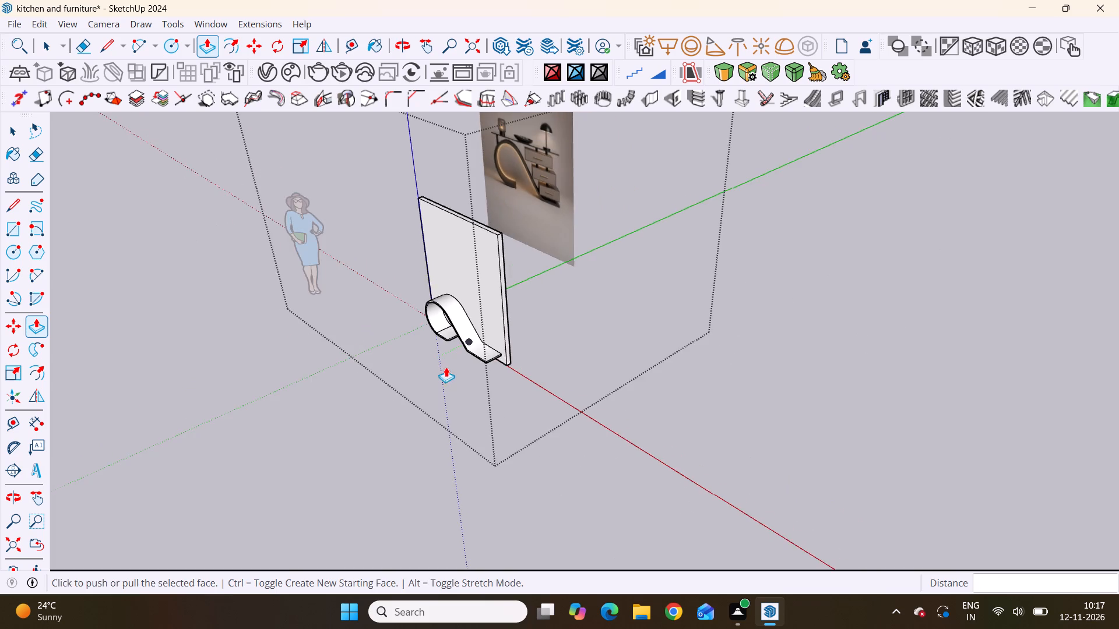
pyautogui.moveTo(430, 376); pyautogui.dragTo(755, 305, button='middle')
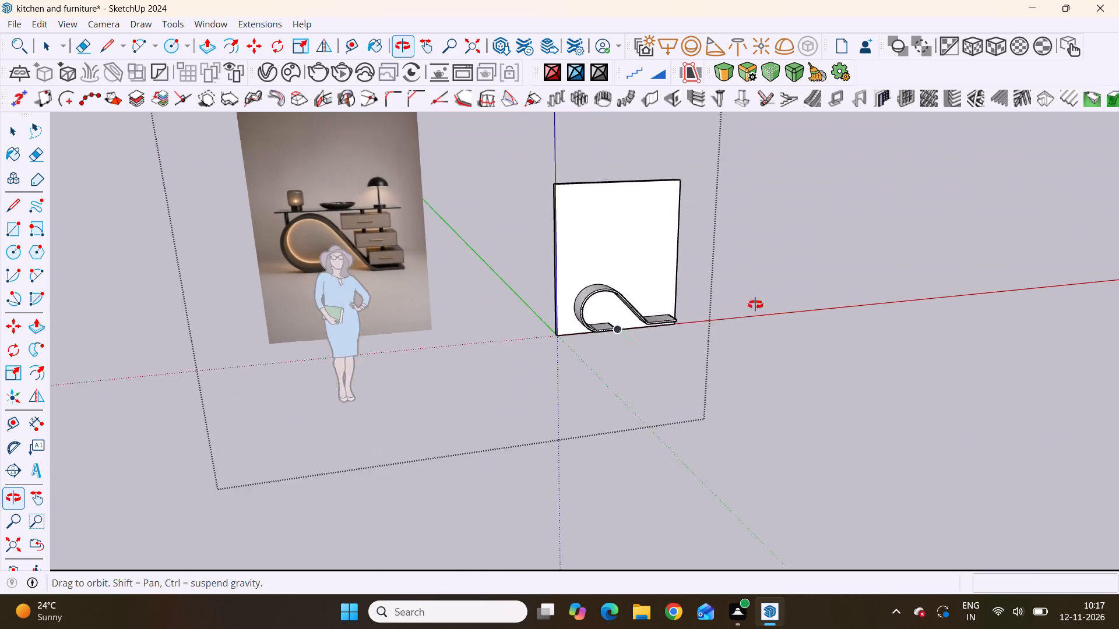
pyautogui.moveTo(755, 305); pyautogui.dragTo(565, 347, button='middle')
pyautogui.scroll(1, 627, 403)
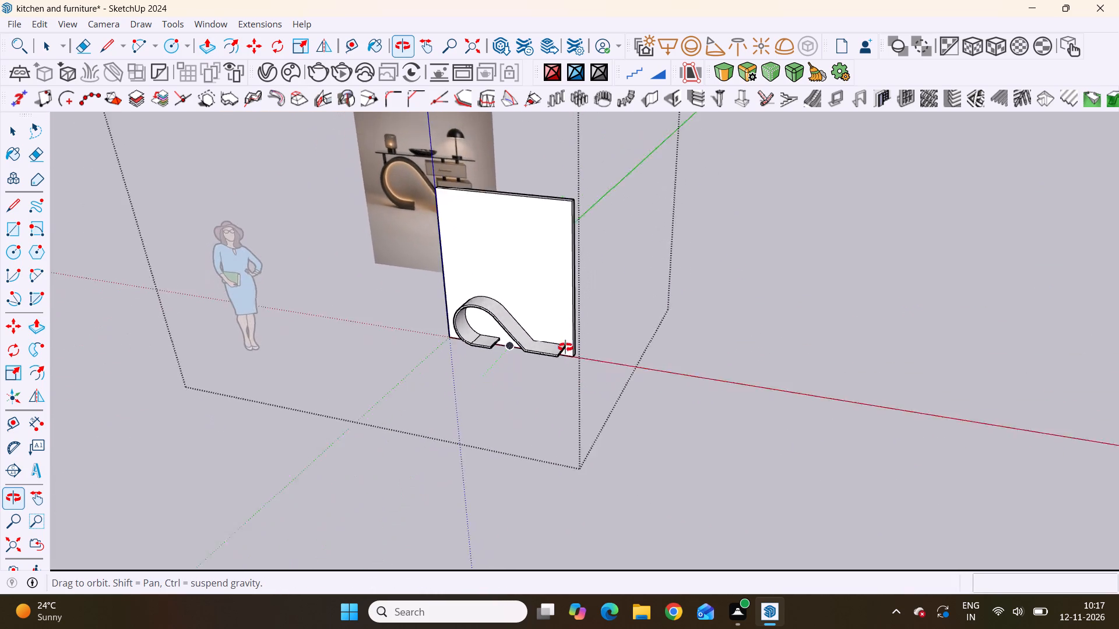
pyautogui.moveTo(565, 347); pyautogui.dragTo(675, 233, button='middle')
pyautogui.scroll(2, 675, 233)
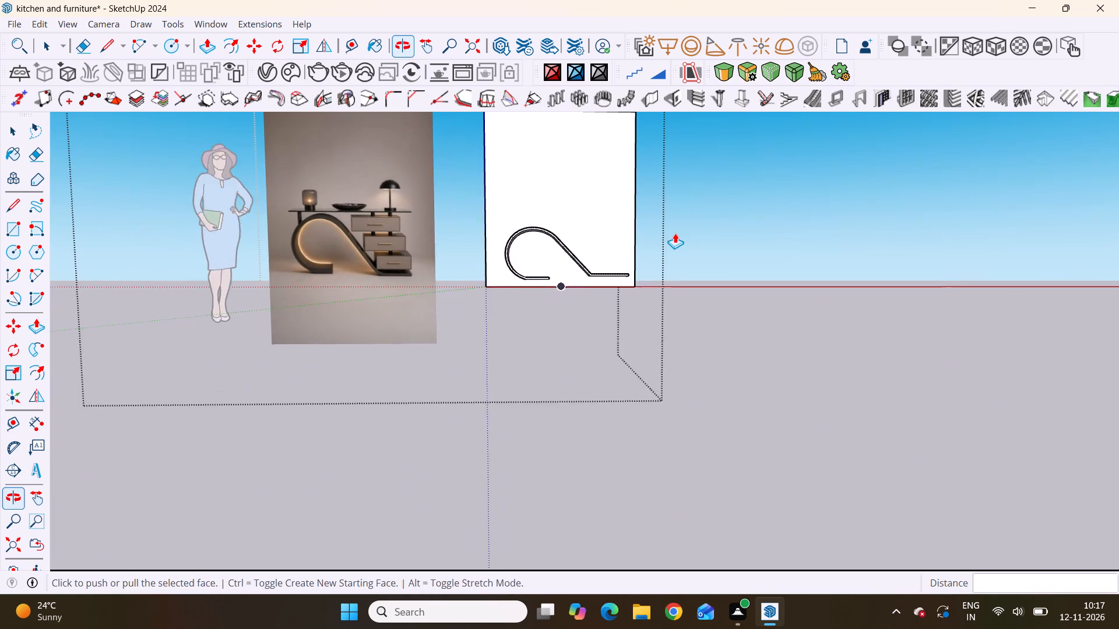
pyautogui.scroll(1, 675, 233)
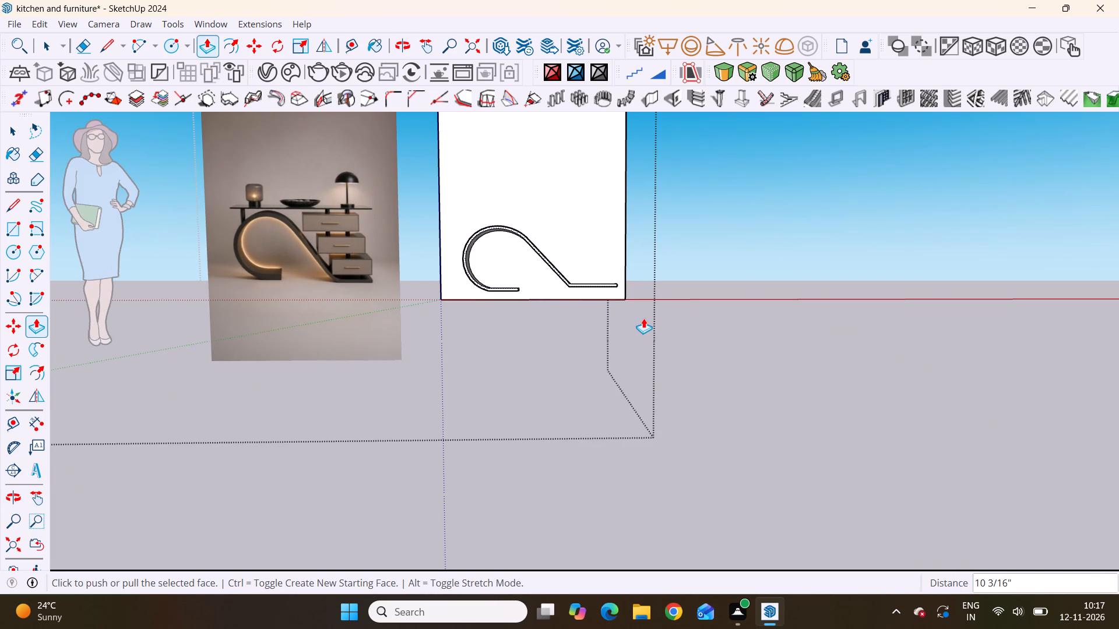
pyautogui.scroll(4, 458, 241)
pyautogui.scroll(5, 544, 199)
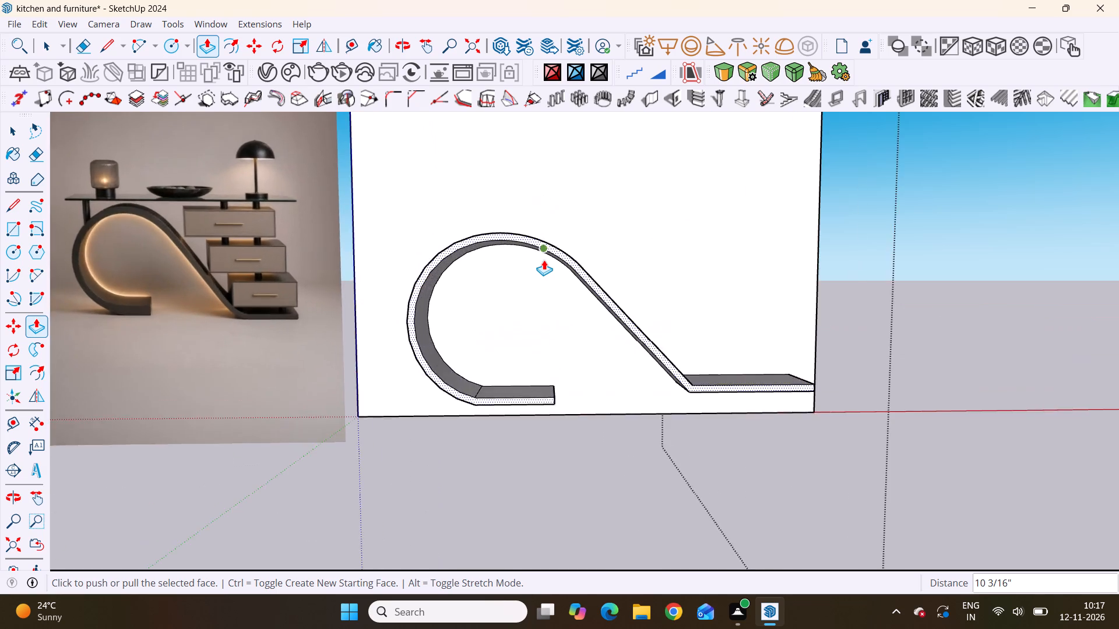
pyautogui.scroll(12, 544, 260)
pyautogui.scroll(-2, 545, 261)
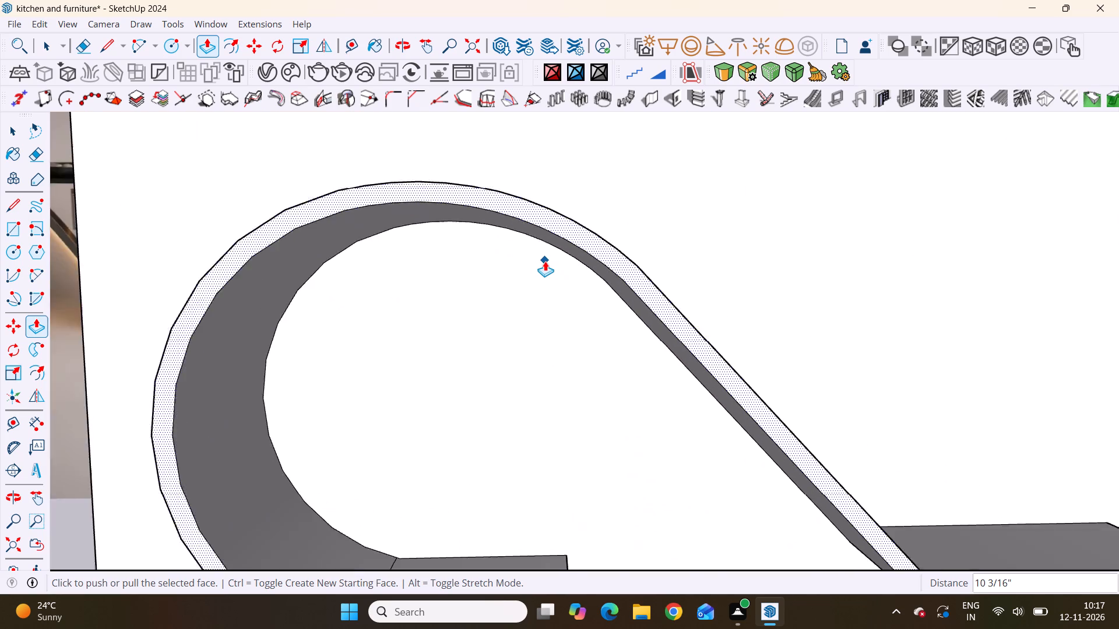
pyautogui.scroll(-18, 545, 261)
pyautogui.moveTo(517, 352); pyautogui.dragTo(541, 295, button='middle')
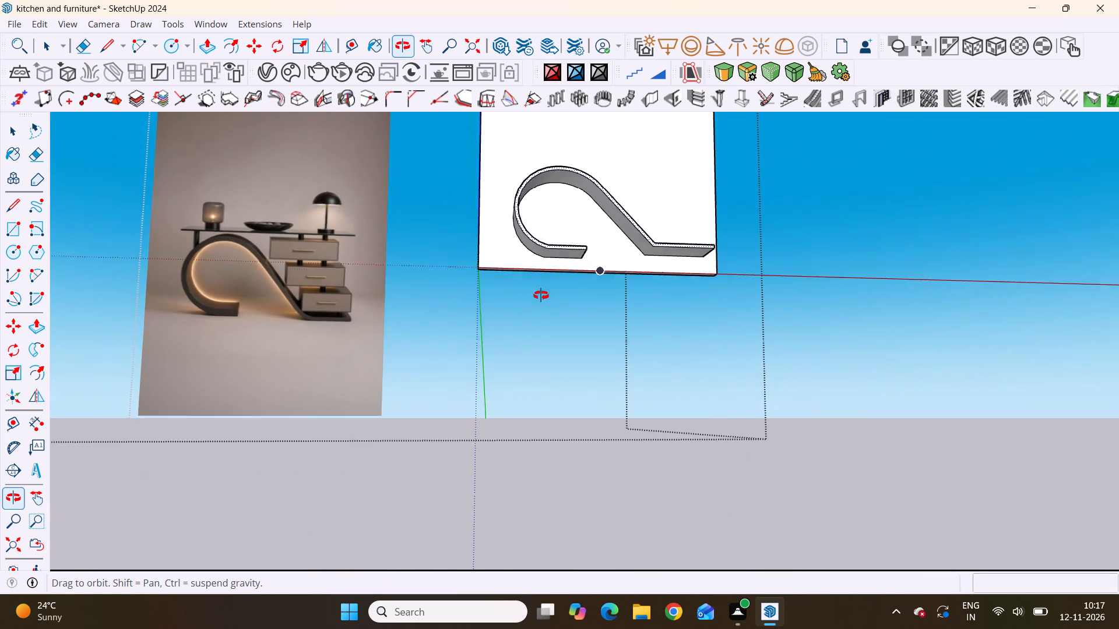
pyautogui.moveTo(541, 295); pyautogui.dragTo(516, 318, button='middle')
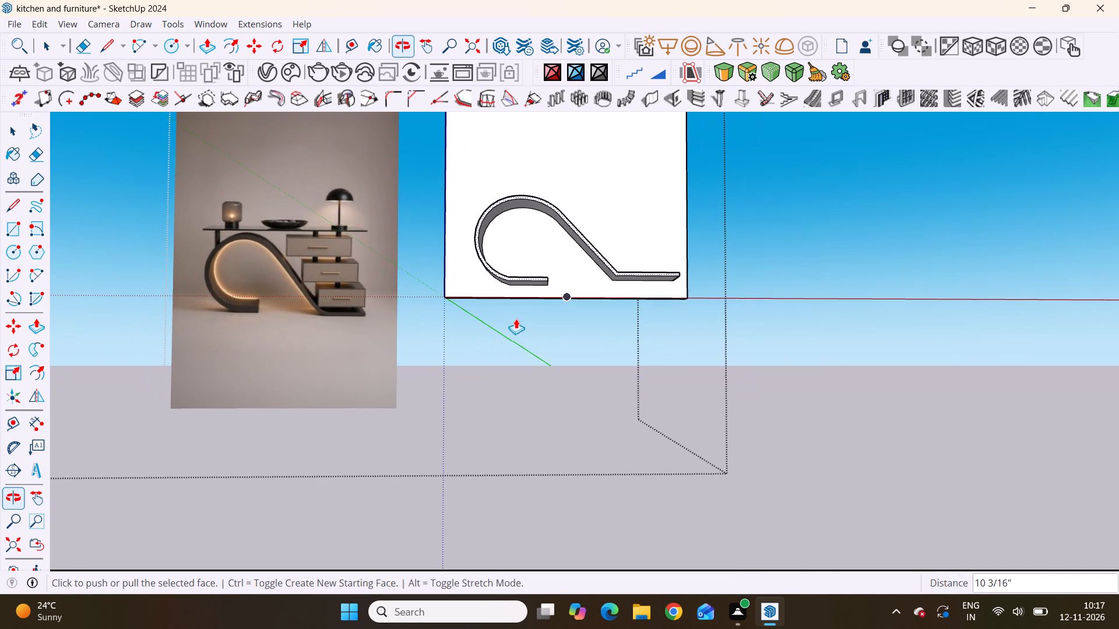
pyautogui.scroll(10, 509, 252)
pyautogui.scroll(6, 521, 327)
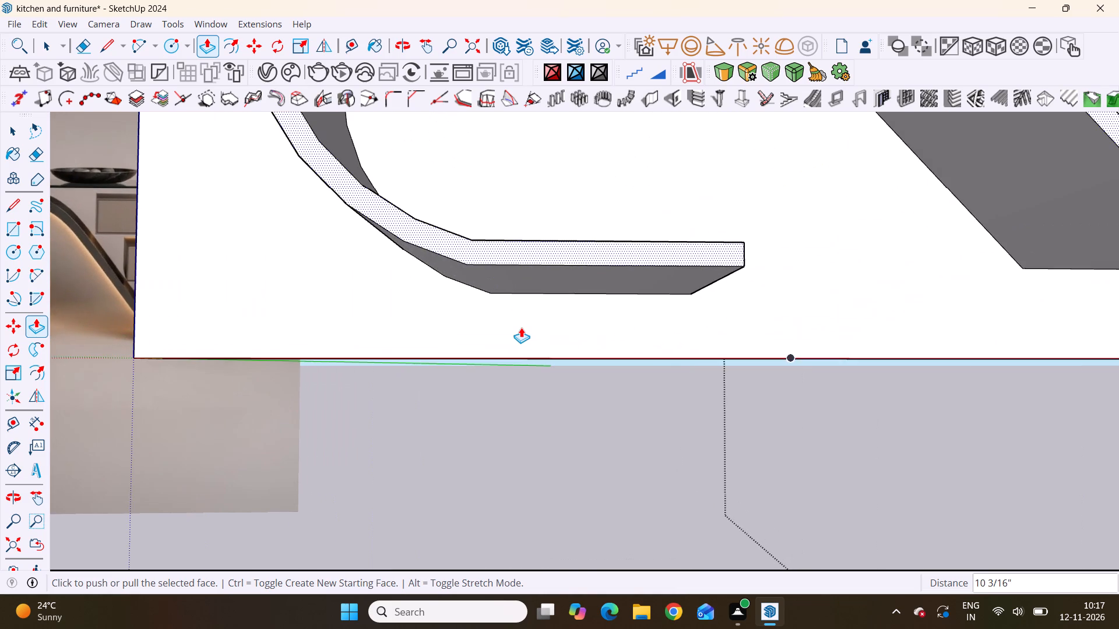
pyautogui.scroll(-18, 521, 327)
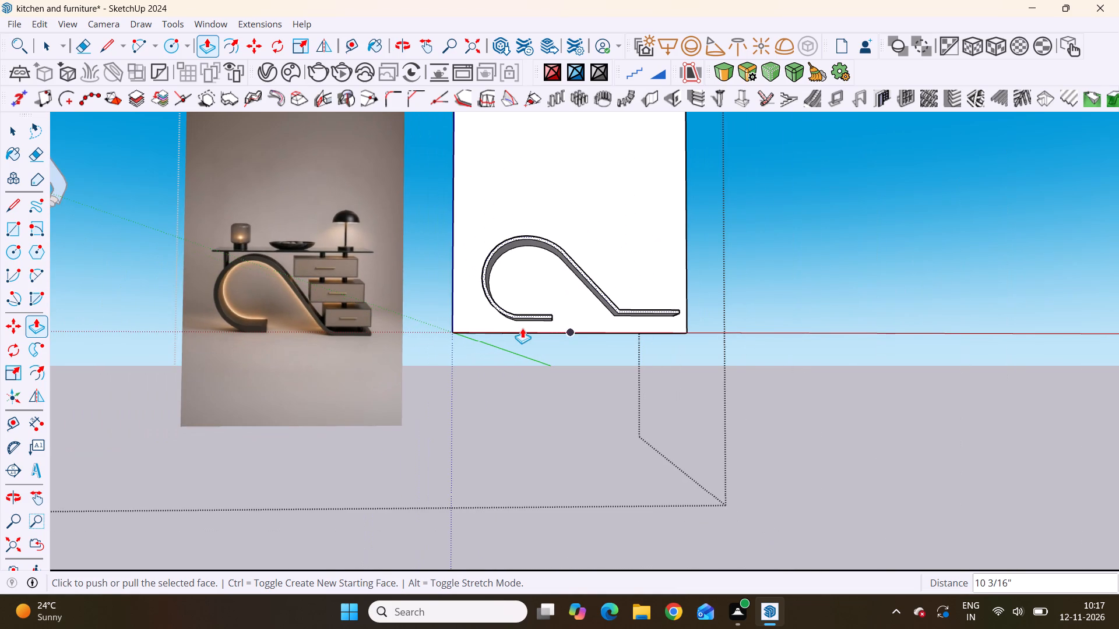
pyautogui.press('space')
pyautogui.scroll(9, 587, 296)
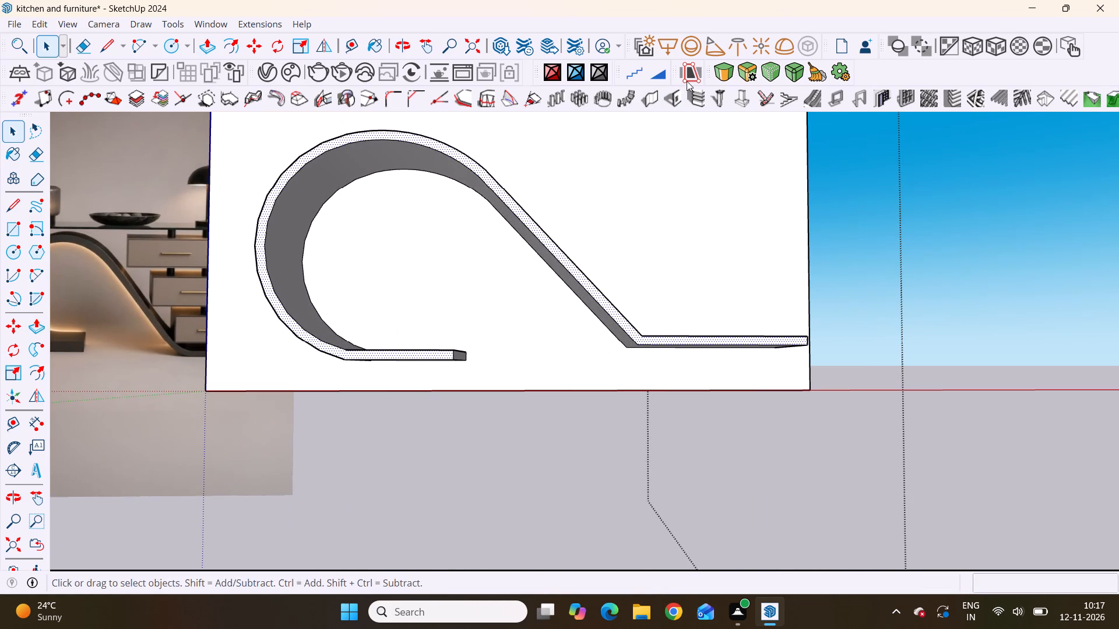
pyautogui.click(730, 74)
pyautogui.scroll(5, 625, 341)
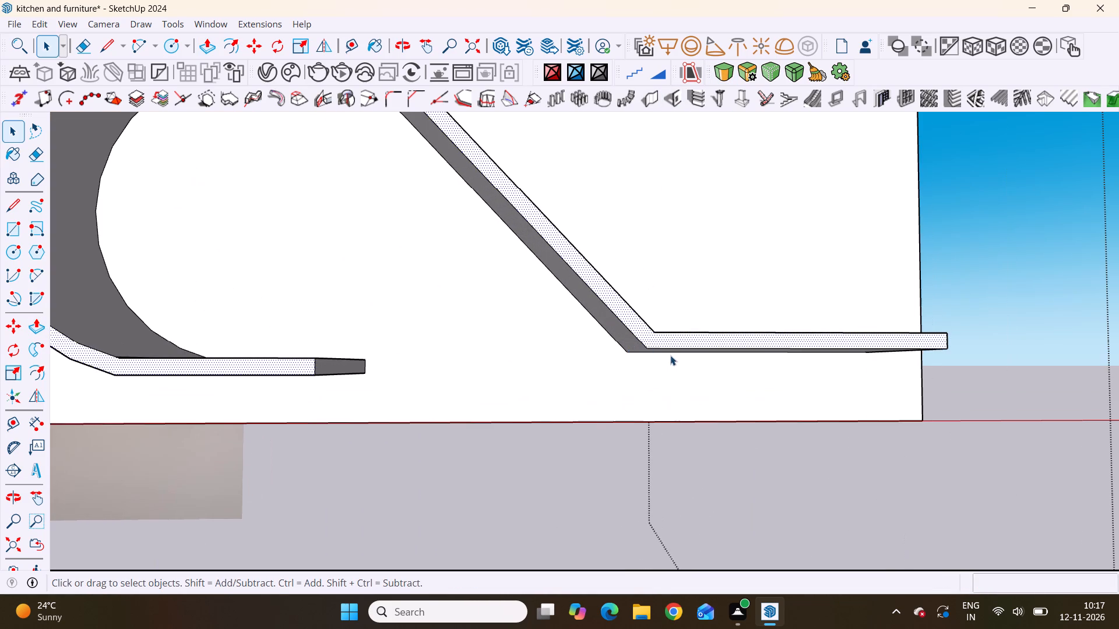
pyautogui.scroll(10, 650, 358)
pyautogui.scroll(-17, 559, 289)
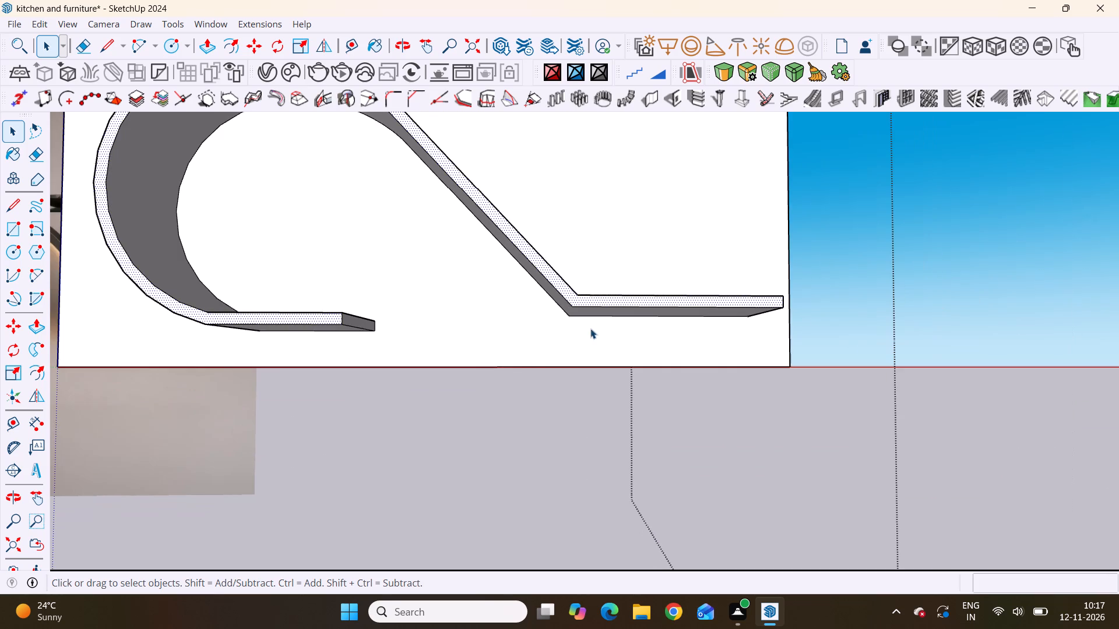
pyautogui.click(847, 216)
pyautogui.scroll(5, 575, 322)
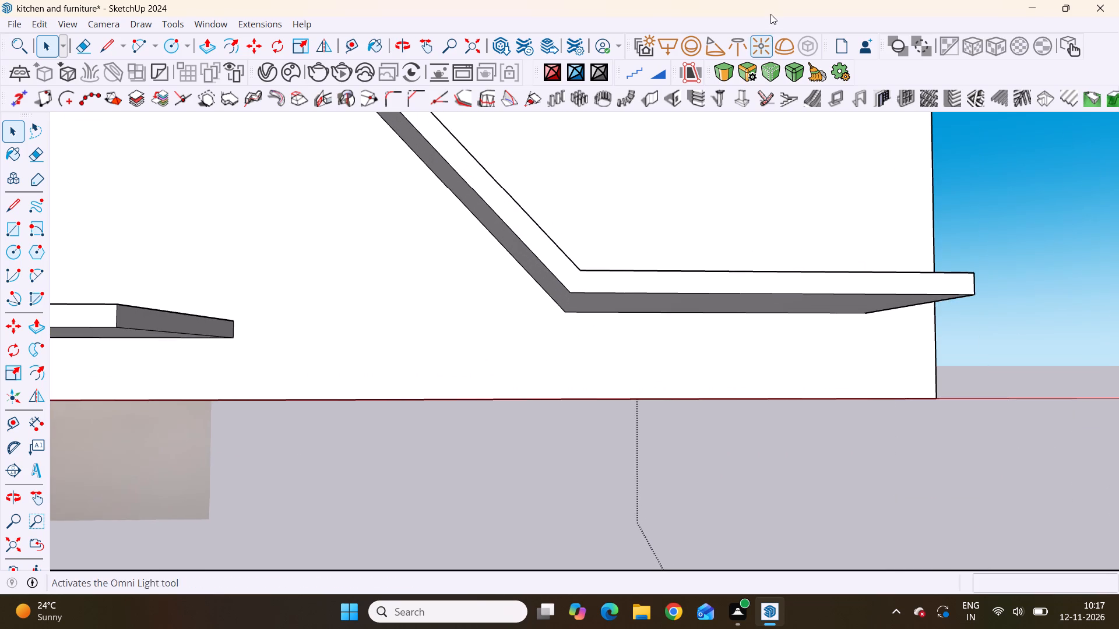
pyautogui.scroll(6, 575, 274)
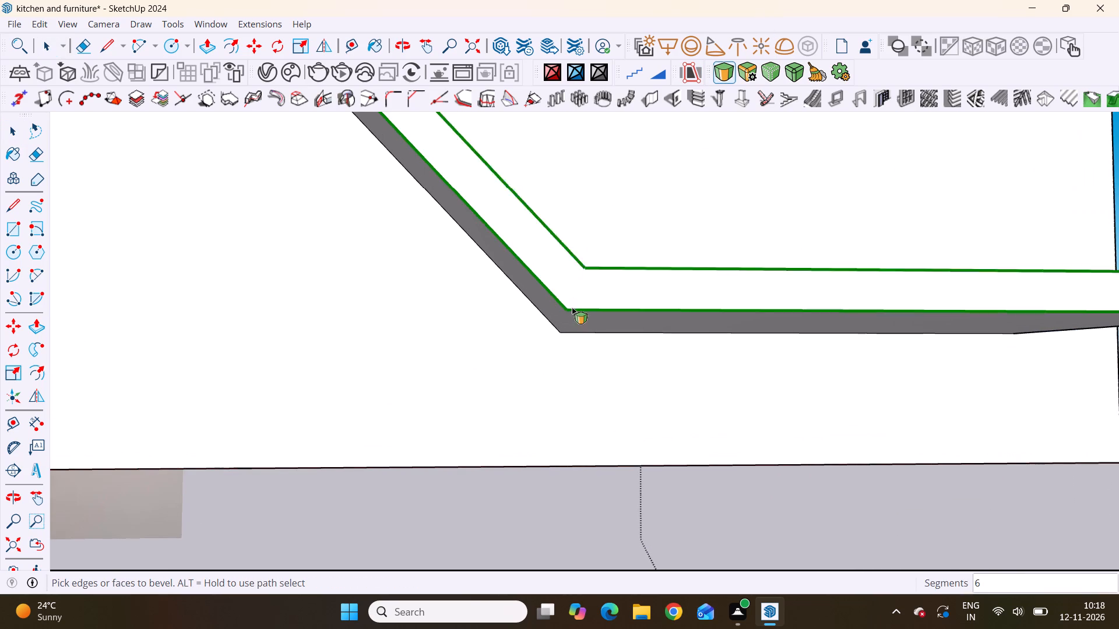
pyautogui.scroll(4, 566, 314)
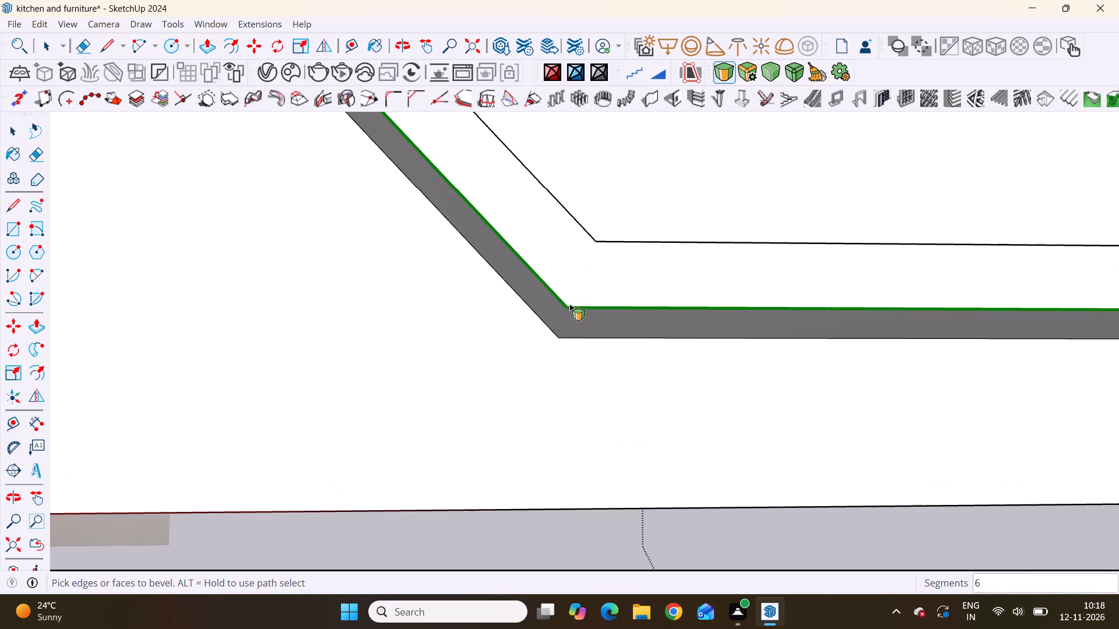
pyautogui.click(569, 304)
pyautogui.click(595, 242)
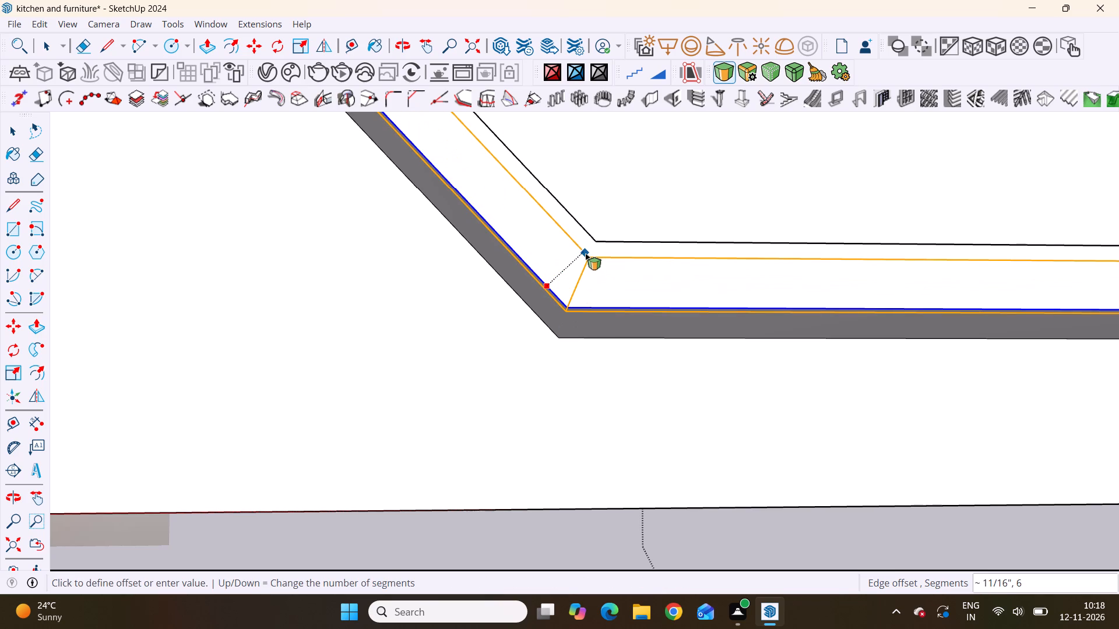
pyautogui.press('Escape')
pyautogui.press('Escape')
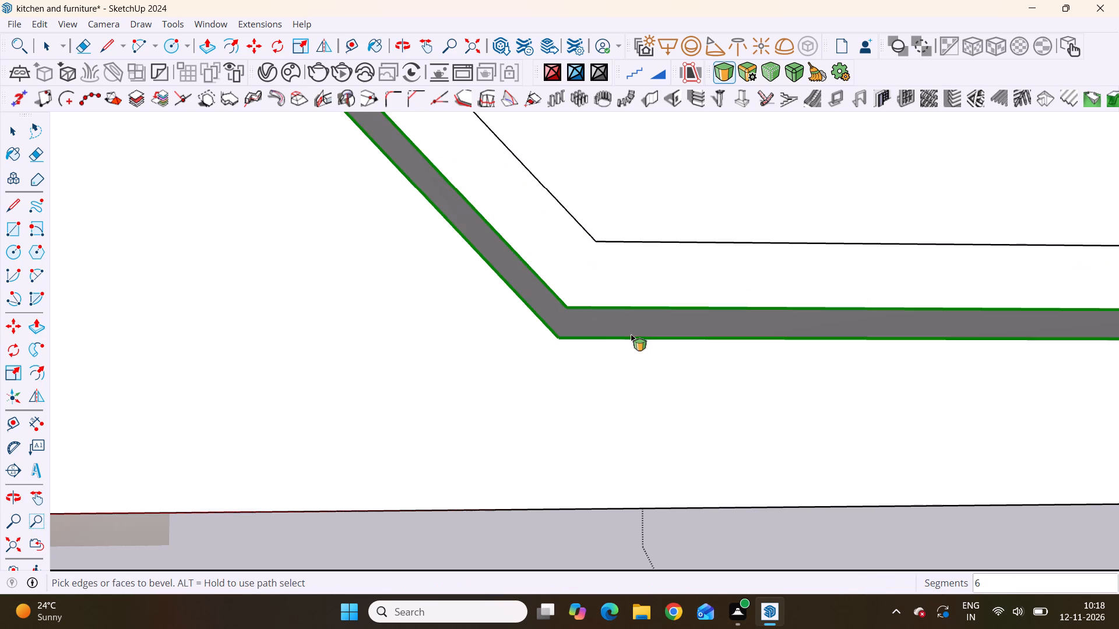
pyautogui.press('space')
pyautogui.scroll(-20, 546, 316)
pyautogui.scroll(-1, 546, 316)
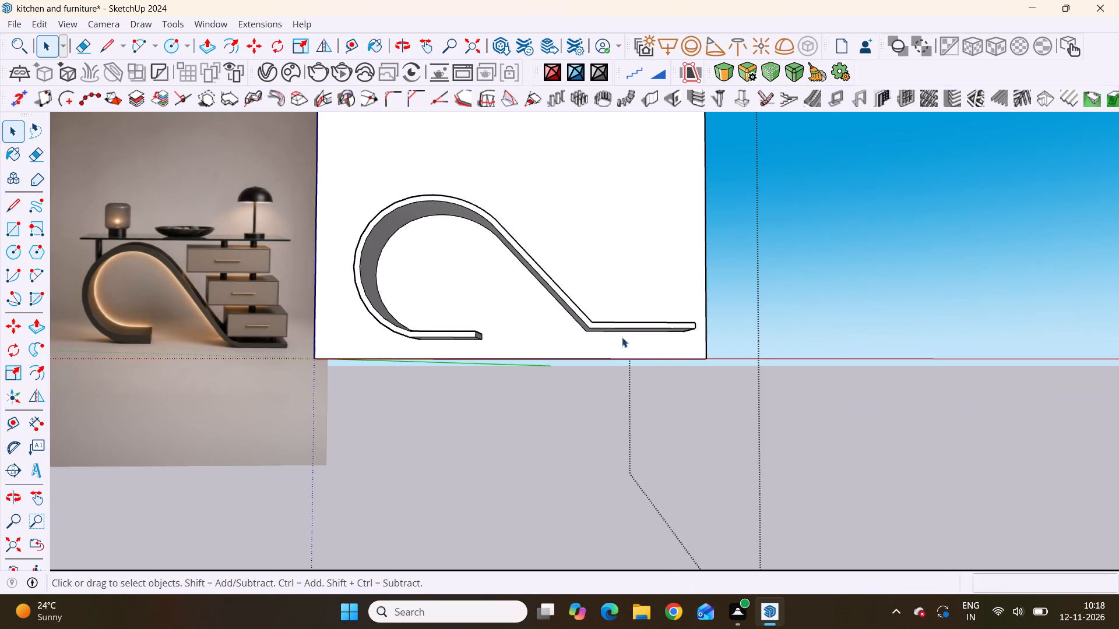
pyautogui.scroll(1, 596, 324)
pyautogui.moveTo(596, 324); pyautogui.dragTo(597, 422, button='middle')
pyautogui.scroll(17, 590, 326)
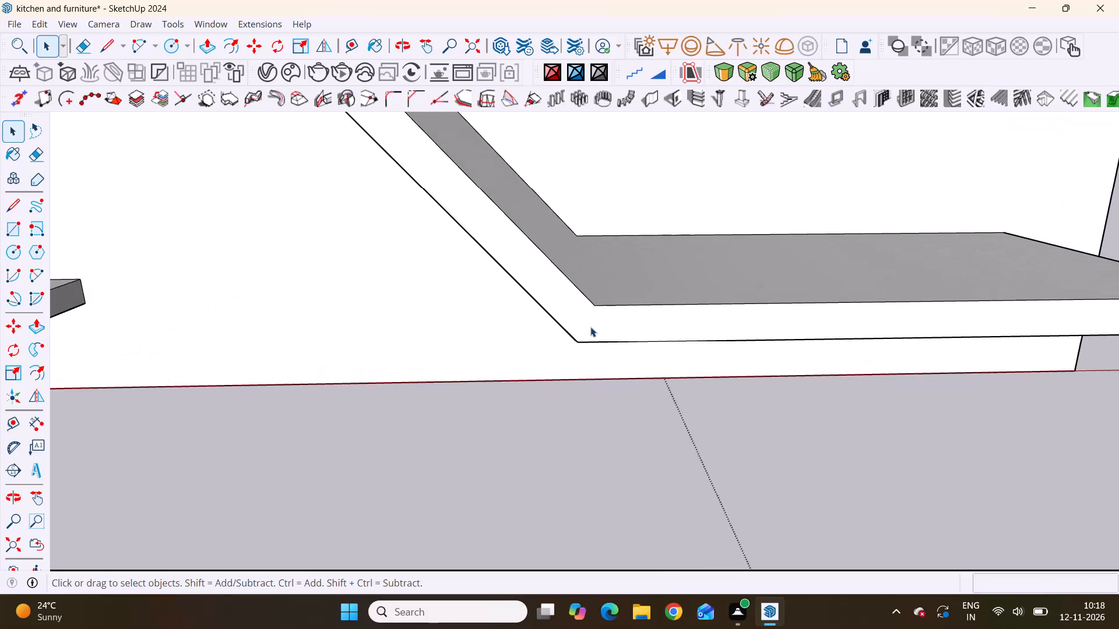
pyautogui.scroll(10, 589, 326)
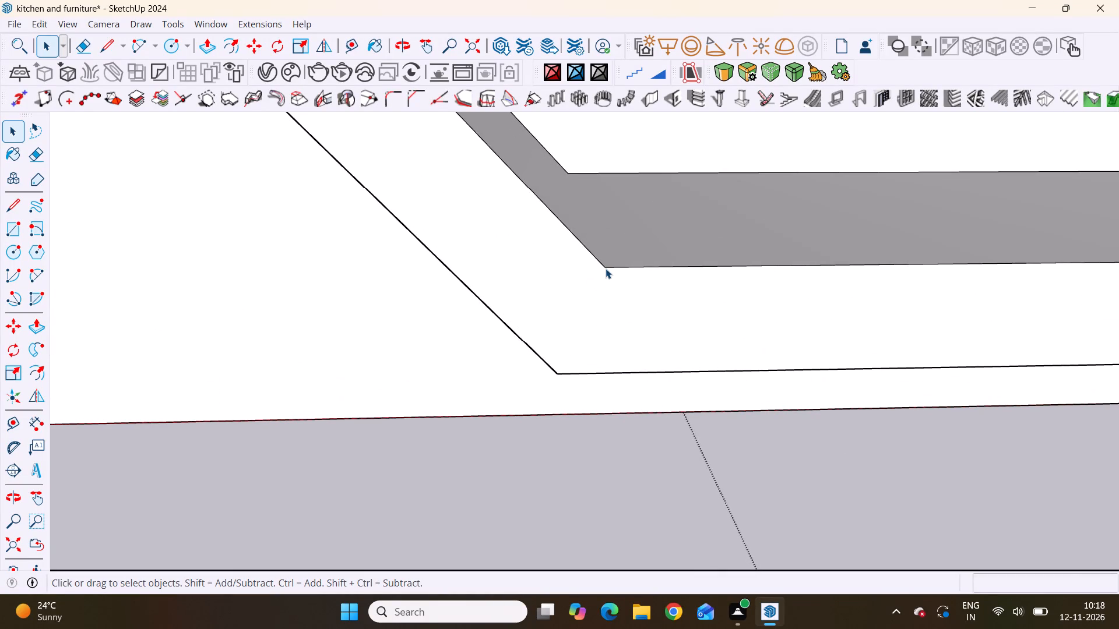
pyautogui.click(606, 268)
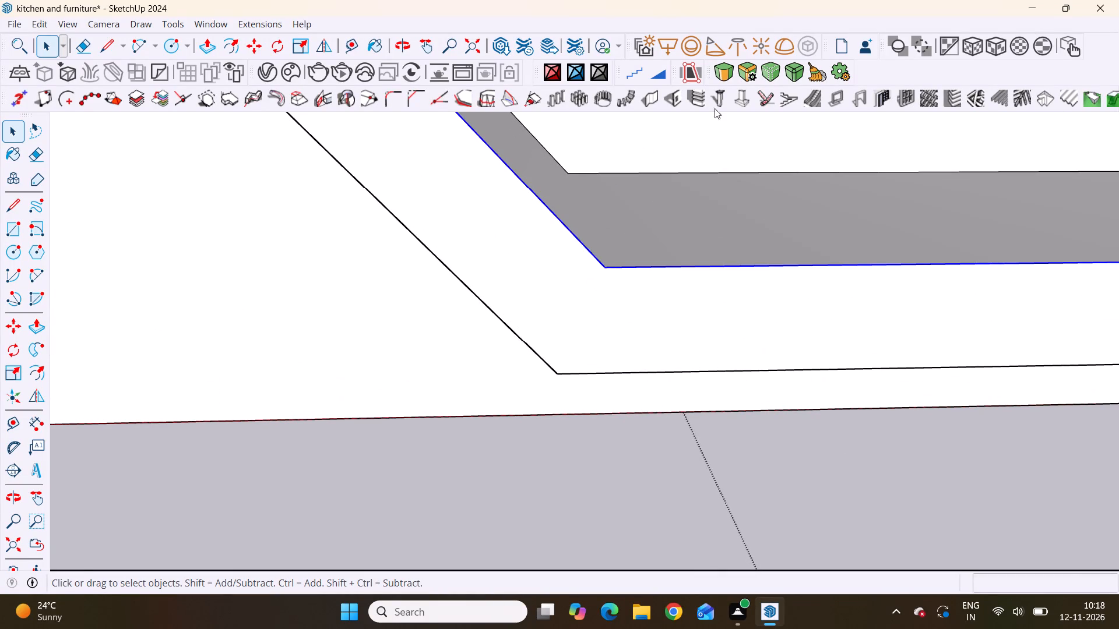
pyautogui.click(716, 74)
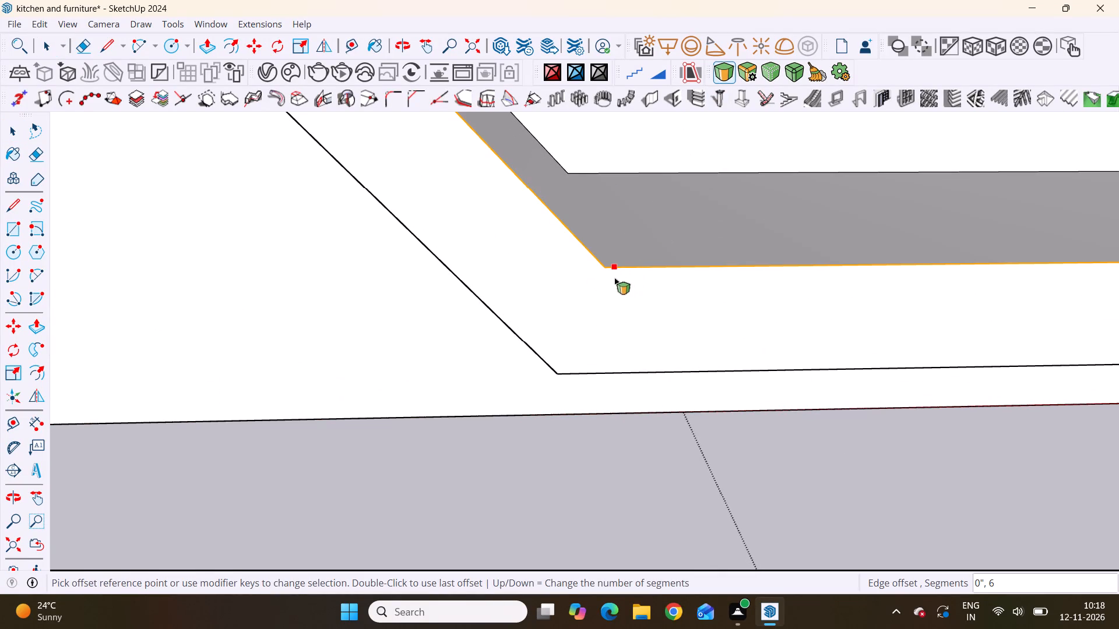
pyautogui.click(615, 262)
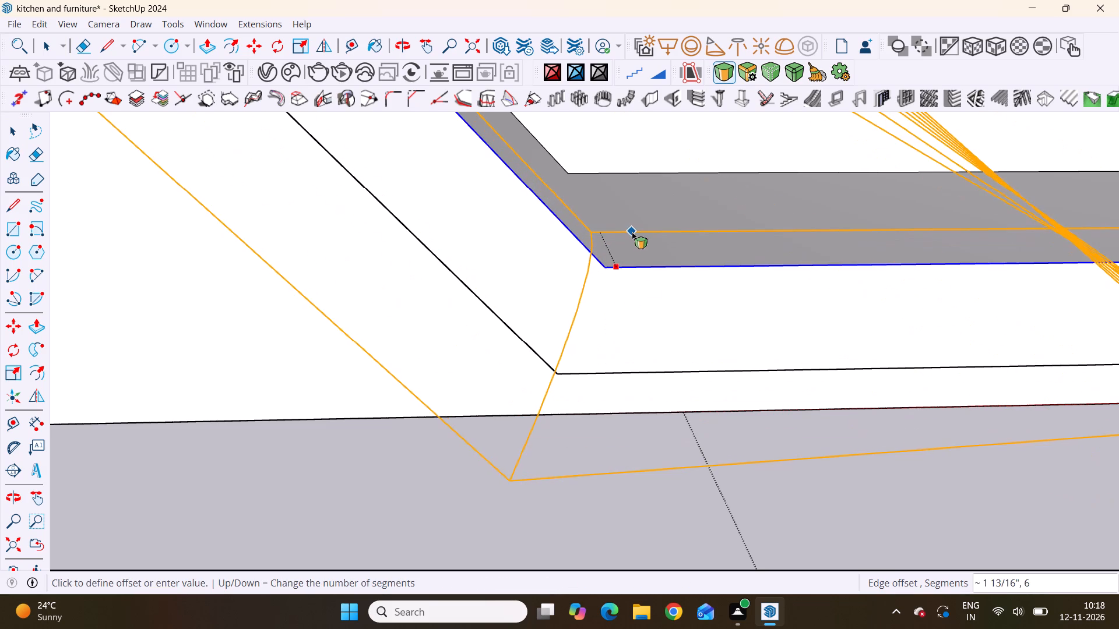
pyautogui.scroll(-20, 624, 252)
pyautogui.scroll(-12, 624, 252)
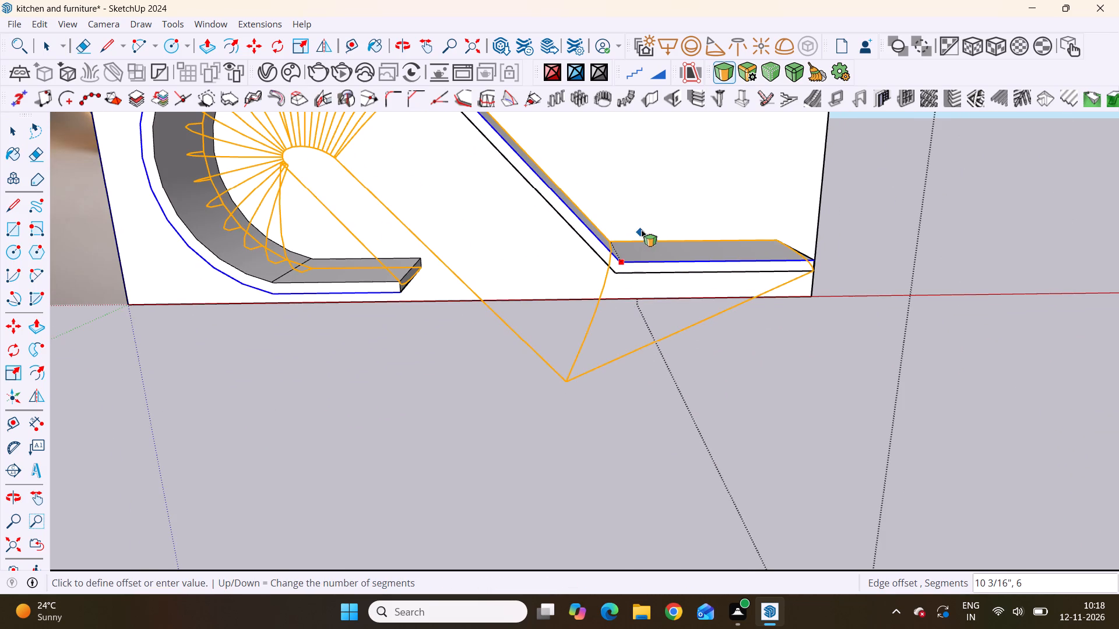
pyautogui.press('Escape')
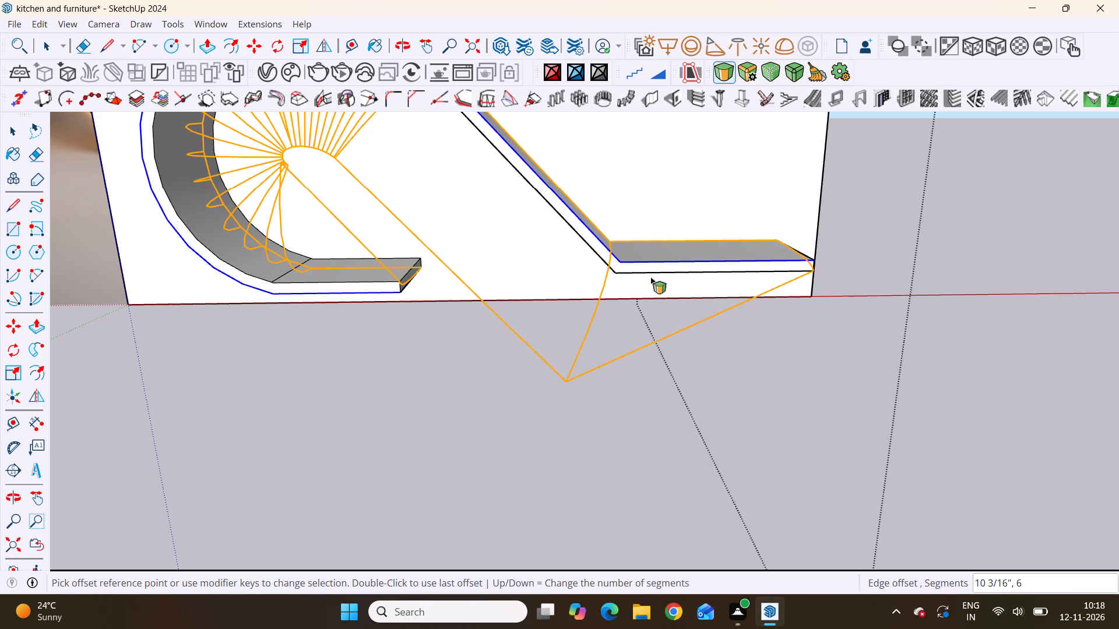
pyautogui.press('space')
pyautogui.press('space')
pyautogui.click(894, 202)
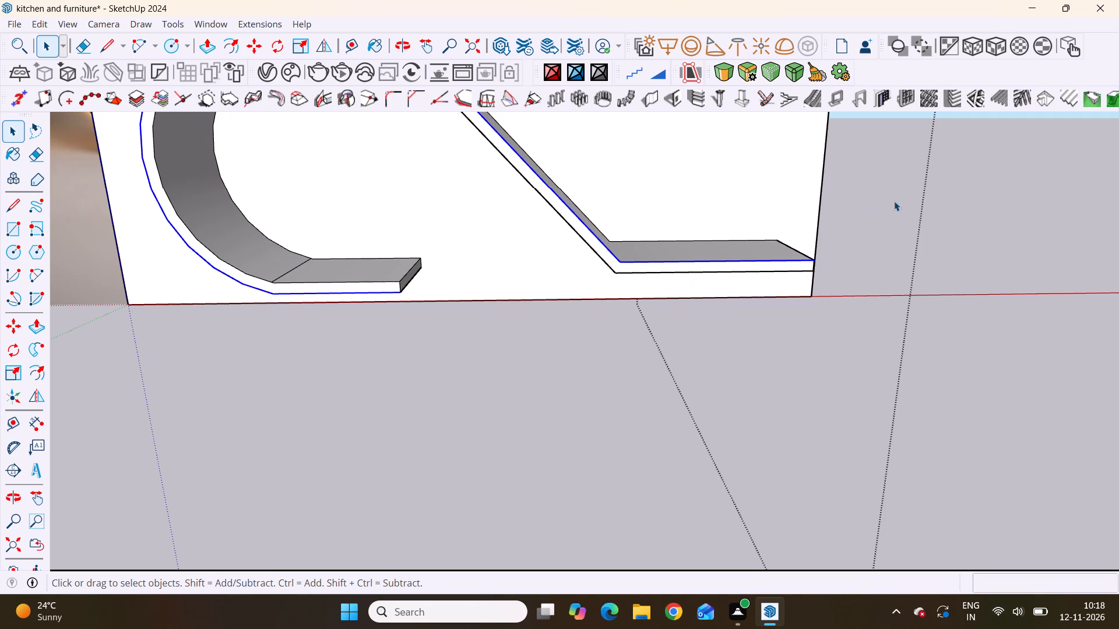
# Draw a line across the underside of the band, joining the two corners where the diagonal meets the long foot.
pyautogui.scroll(-7, 650, 284)
pyautogui.moveTo(626, 295); pyautogui.dragTo(640, 240, button='middle')
pyautogui.scroll(2, 626, 295)
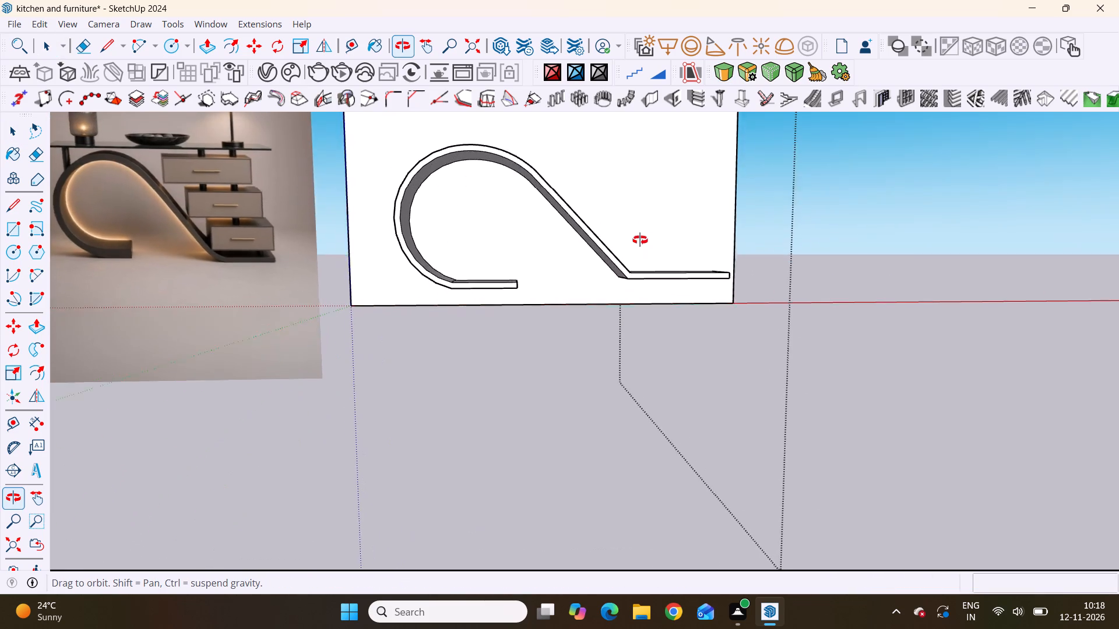
pyautogui.moveTo(640, 240); pyautogui.dragTo(641, 235, button='middle')
pyautogui.scroll(6, 631, 292)
pyautogui.scroll(12, 626, 239)
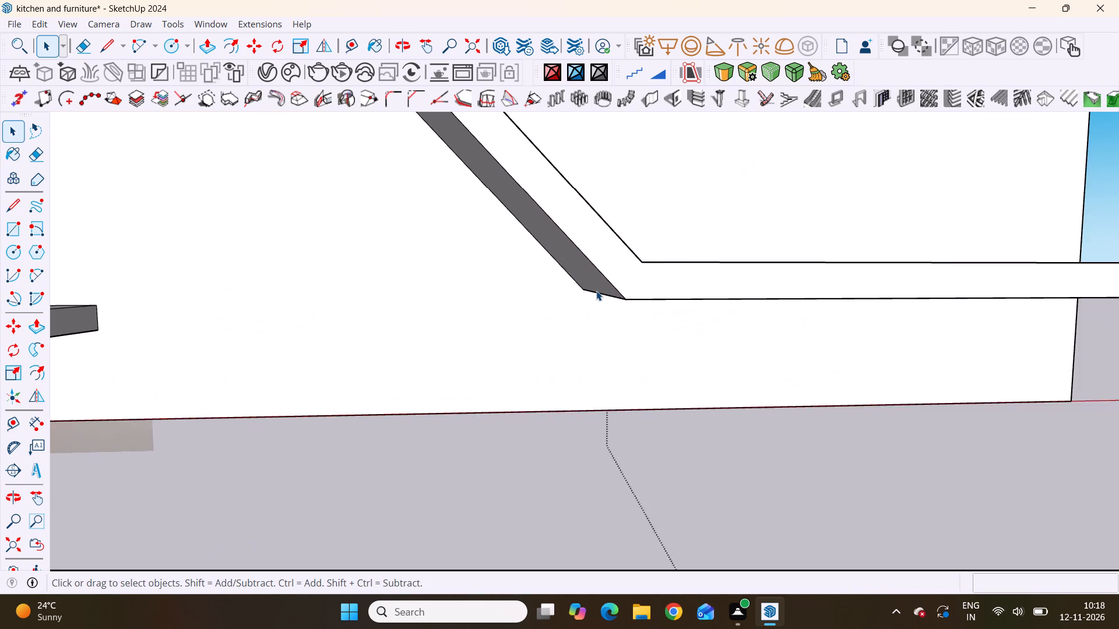
pyautogui.scroll(6, 596, 291)
pyautogui.scroll(-3, 591, 292)
pyautogui.moveTo(628, 312); pyautogui.dragTo(639, 257, button='middle')
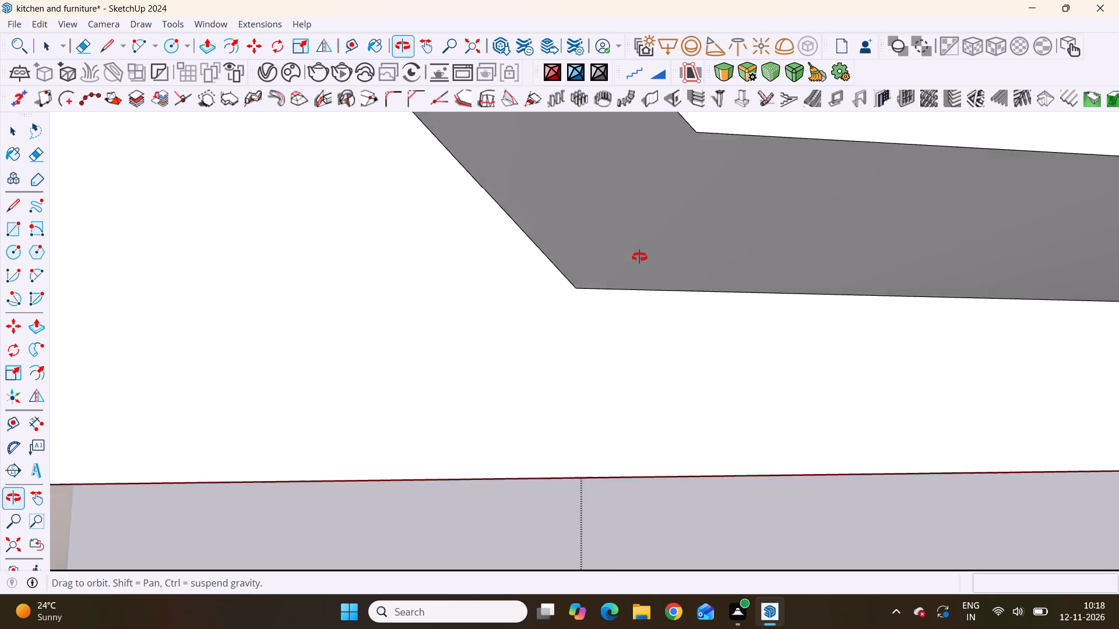
pyautogui.moveTo(639, 257); pyautogui.dragTo(654, 246, button='middle')
pyautogui.scroll(-8, 654, 228)
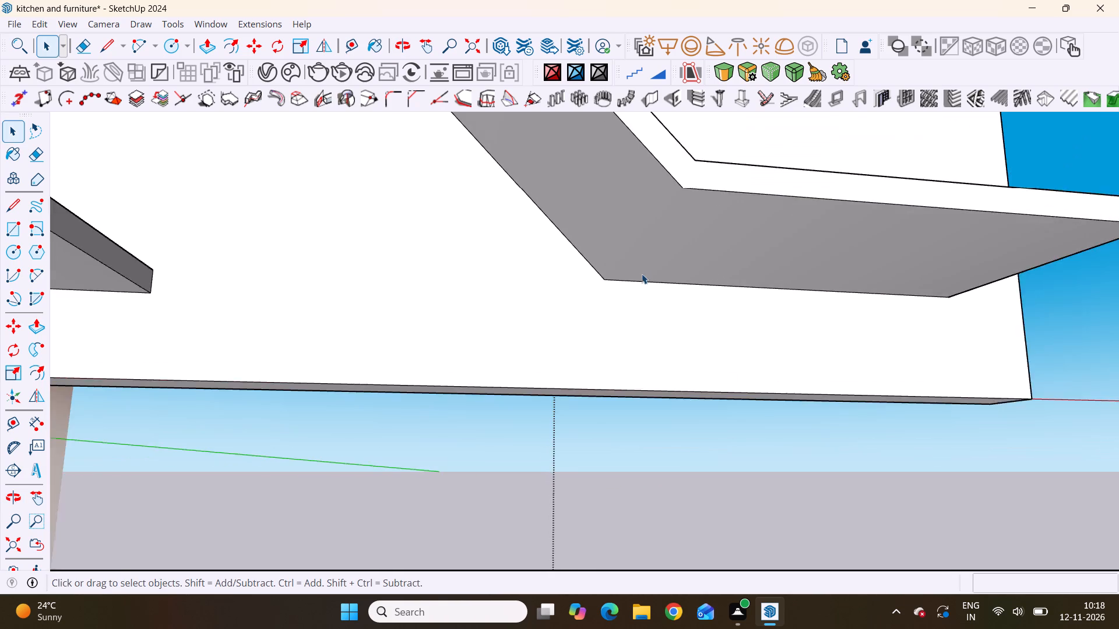
pyautogui.scroll(-6, 642, 274)
pyautogui.scroll(3, 650, 284)
pyautogui.press('l')
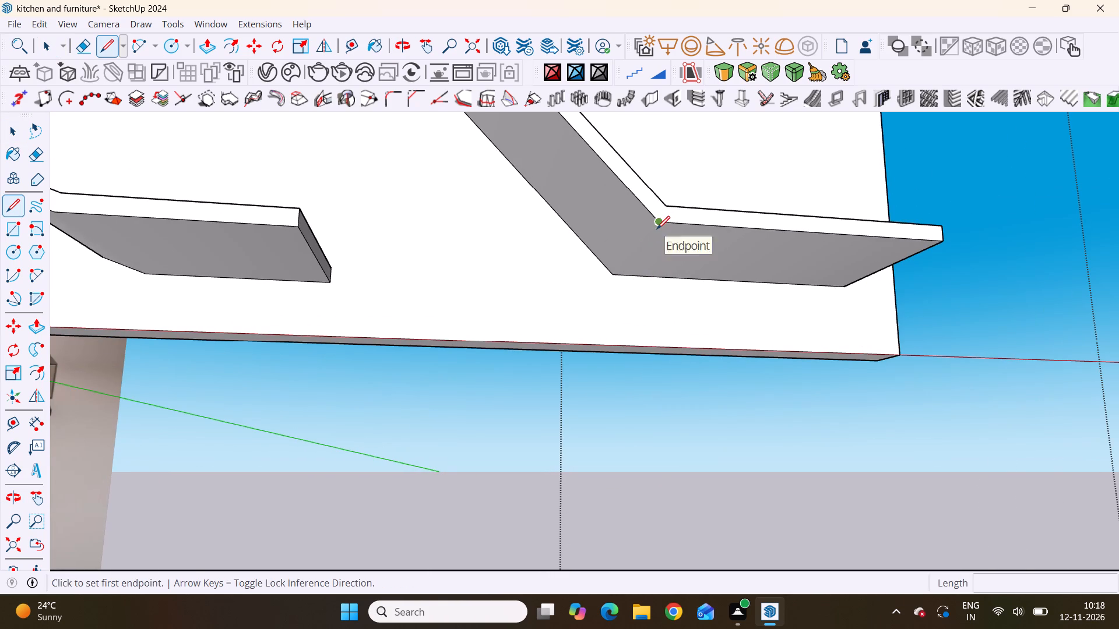
pyautogui.moveTo(657, 224); pyautogui.dragTo(657, 230)
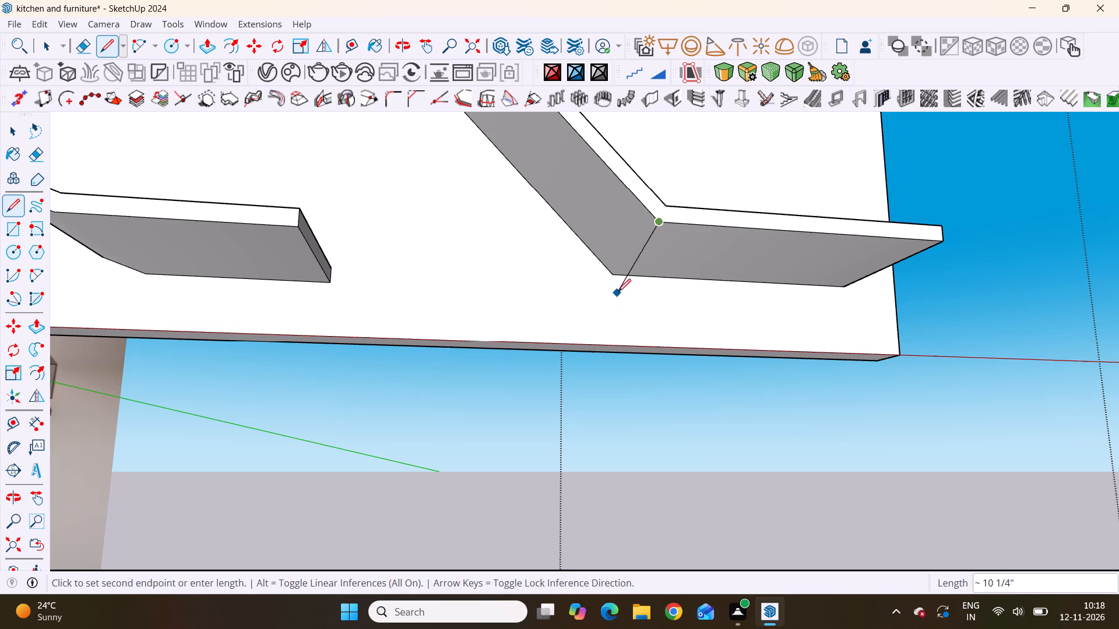
pyautogui.click(613, 274)
pyautogui.press('space')
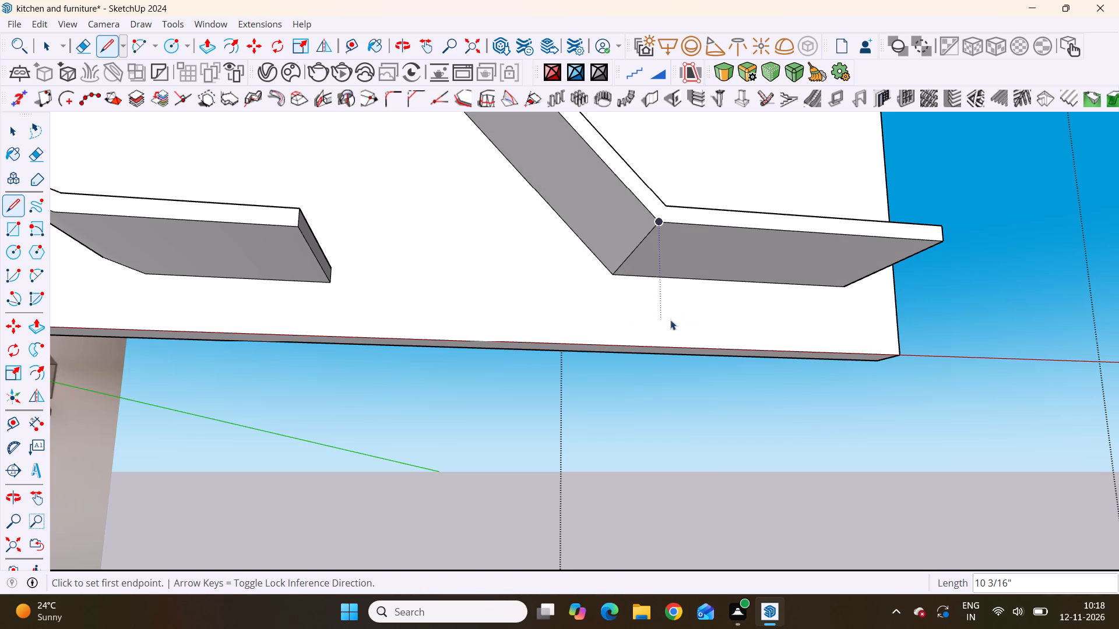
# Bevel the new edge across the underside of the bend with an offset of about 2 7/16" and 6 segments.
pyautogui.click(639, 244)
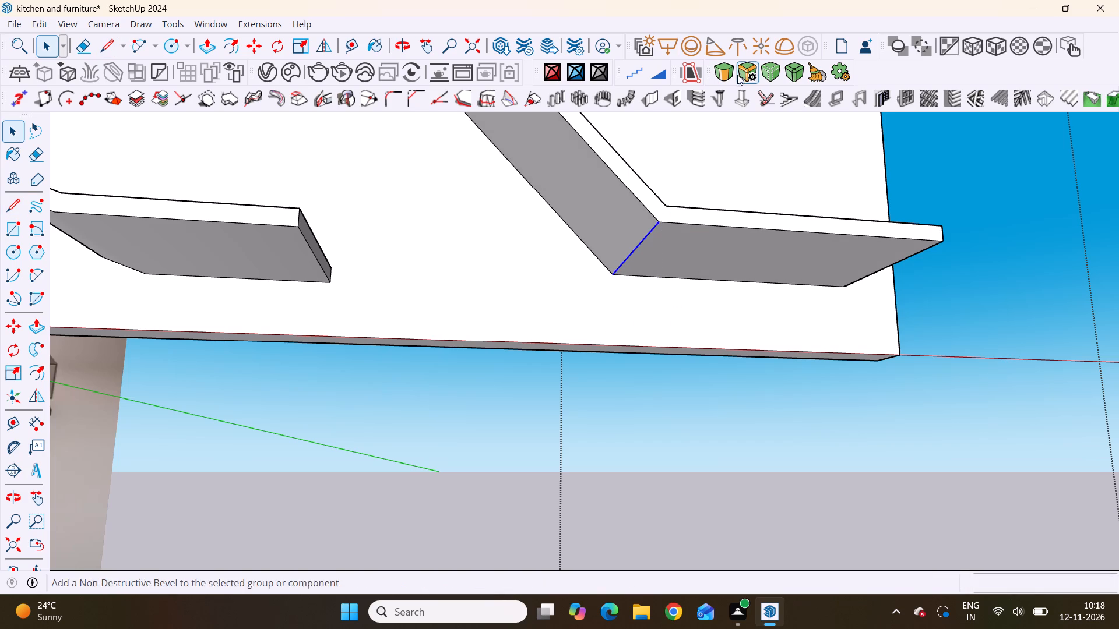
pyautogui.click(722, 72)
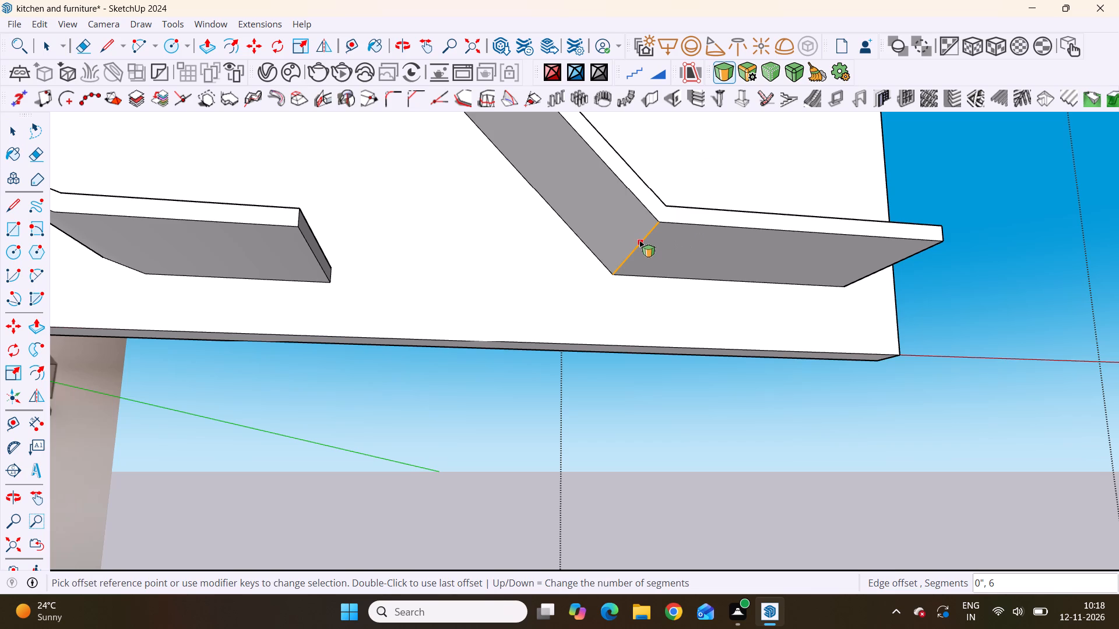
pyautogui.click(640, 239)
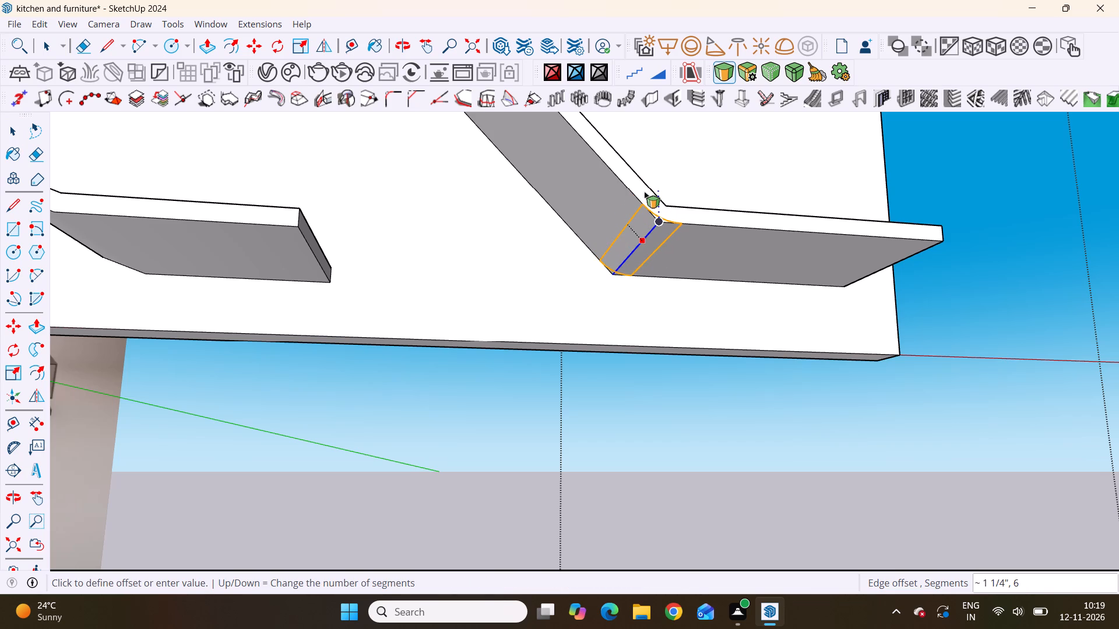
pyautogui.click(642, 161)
# Examine the rounded underside and the sharp inner corner of the bend at the long foot from above and below.
pyautogui.scroll(-3, 620, 225)
pyautogui.moveTo(628, 232); pyautogui.dragTo(591, 283, button='middle')
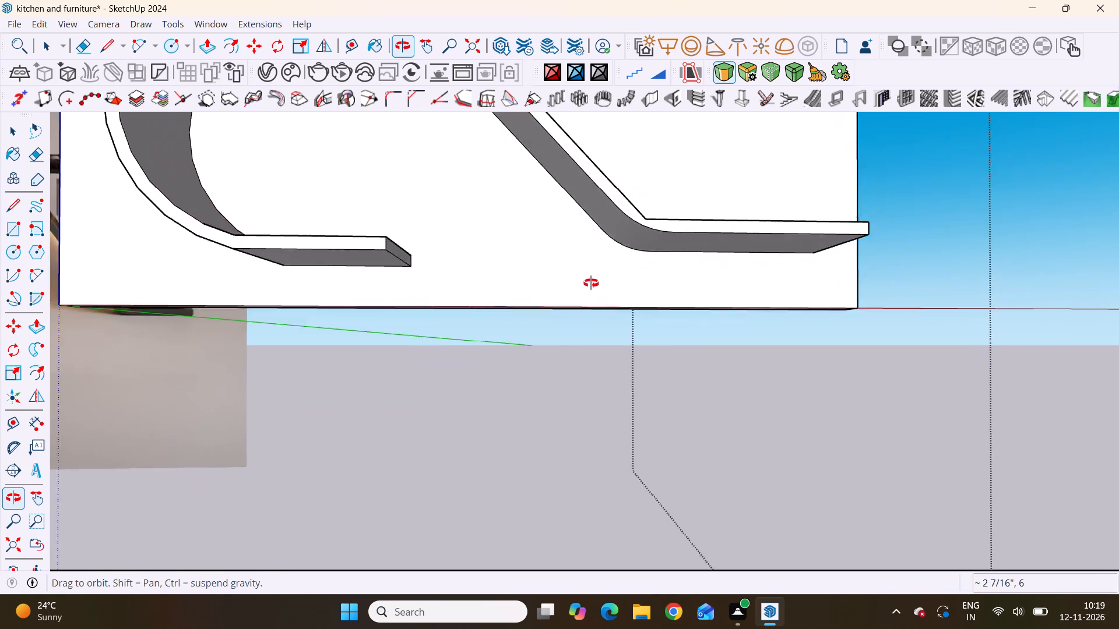
pyautogui.moveTo(591, 283); pyautogui.dragTo(649, 299, button='middle')
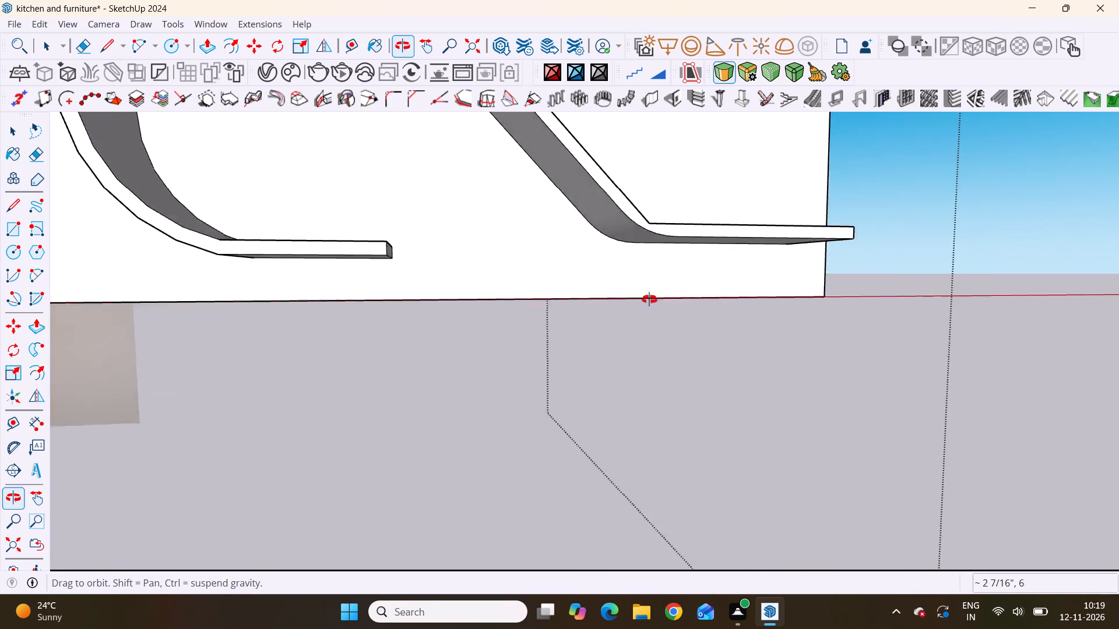
pyautogui.moveTo(649, 299); pyautogui.dragTo(534, 361, button='middle')
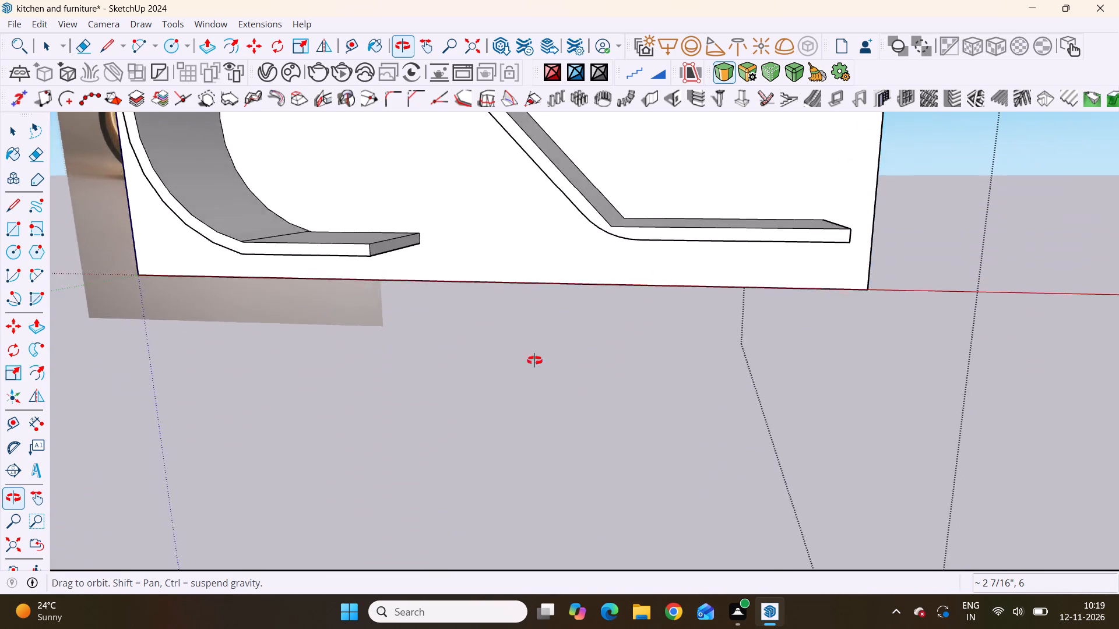
pyautogui.moveTo(534, 361); pyautogui.dragTo(621, 202, button='middle')
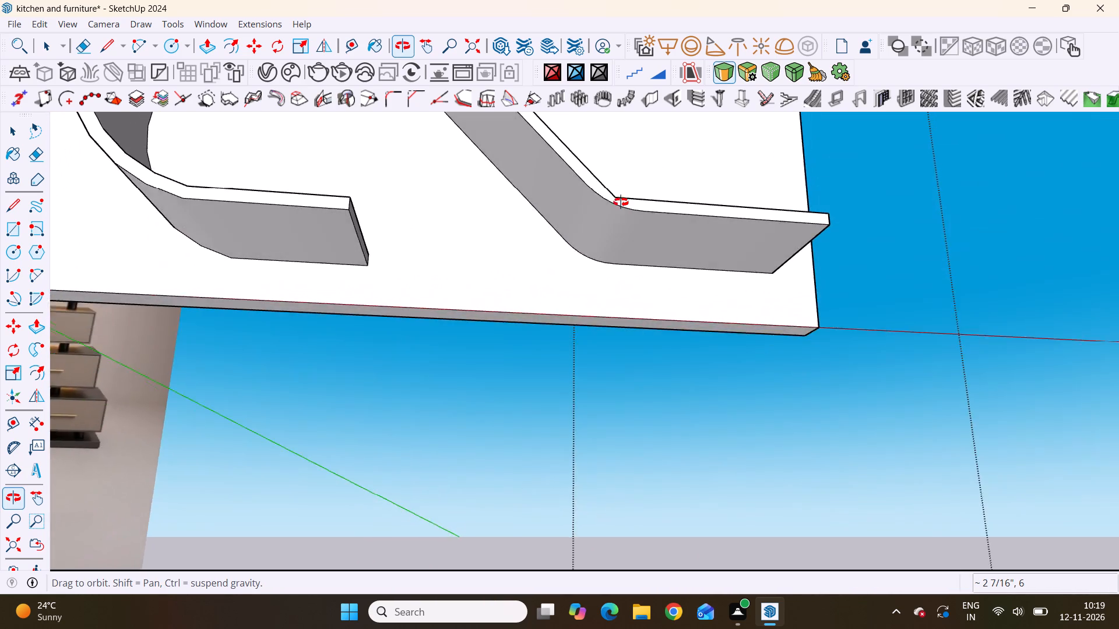
pyautogui.moveTo(621, 202); pyautogui.dragTo(589, 400, button='middle')
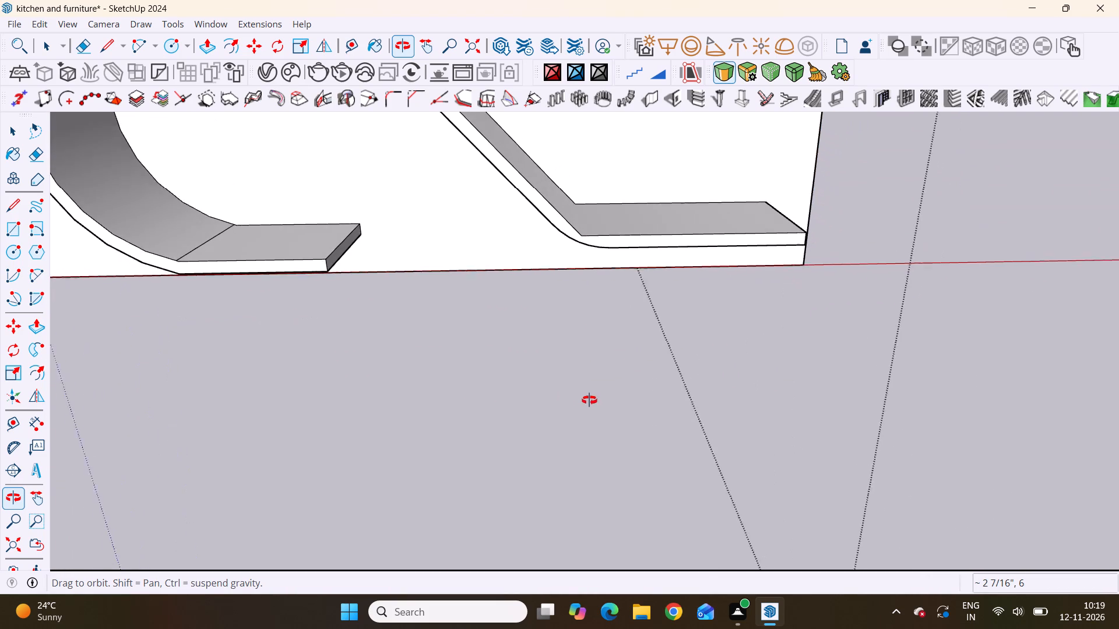
pyautogui.moveTo(589, 400); pyautogui.dragTo(612, 238, button='middle')
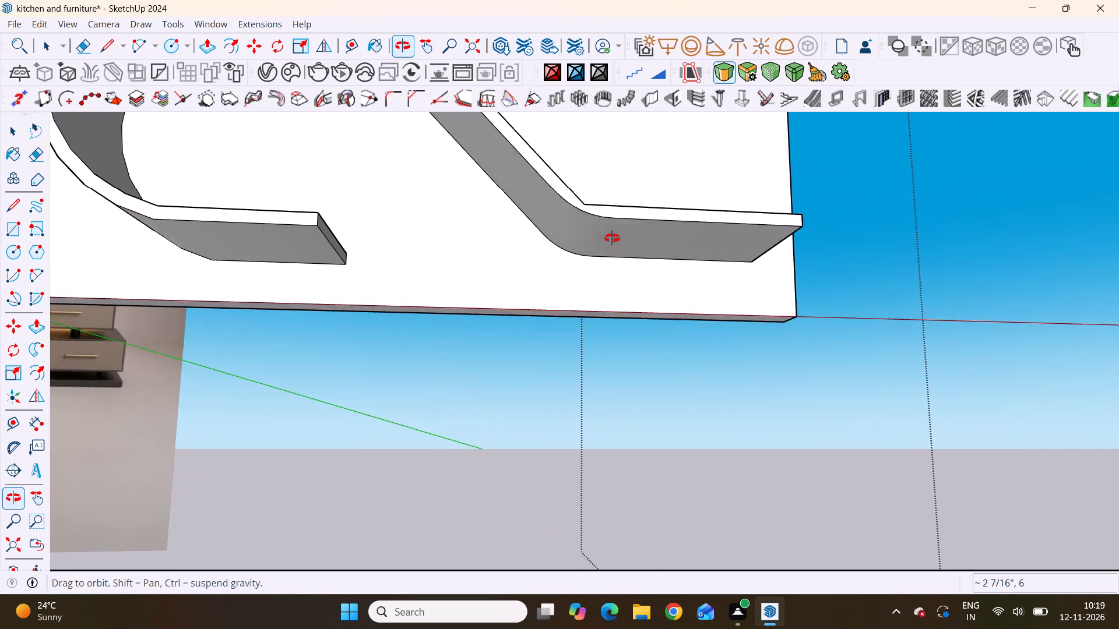
pyautogui.moveTo(612, 238); pyautogui.dragTo(419, 284, button='middle')
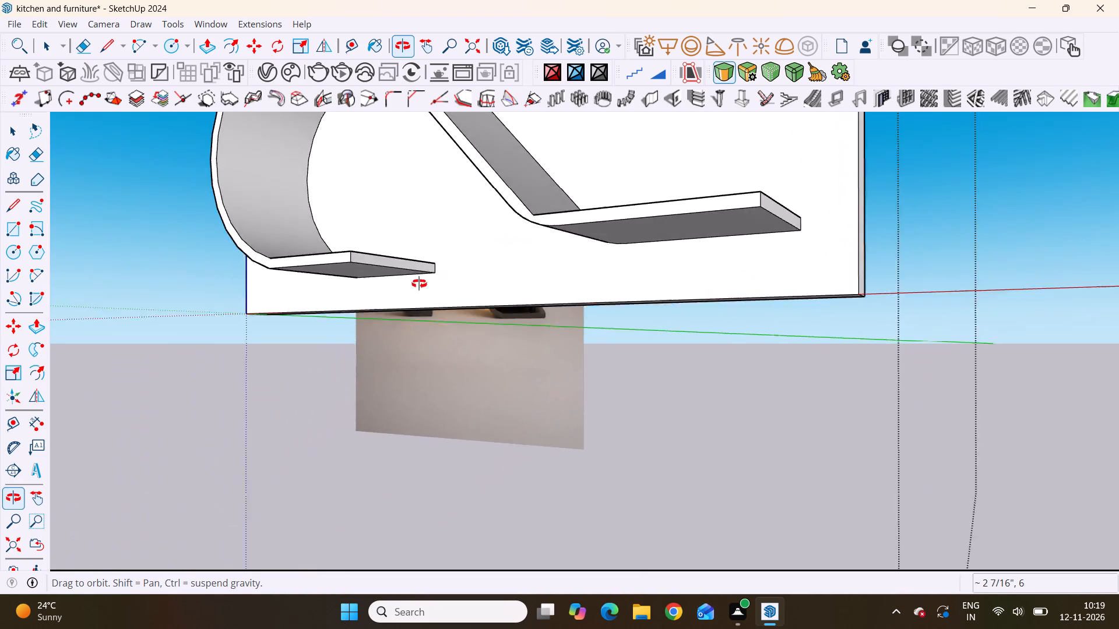
pyautogui.moveTo(419, 284); pyautogui.dragTo(712, 232, button='middle')
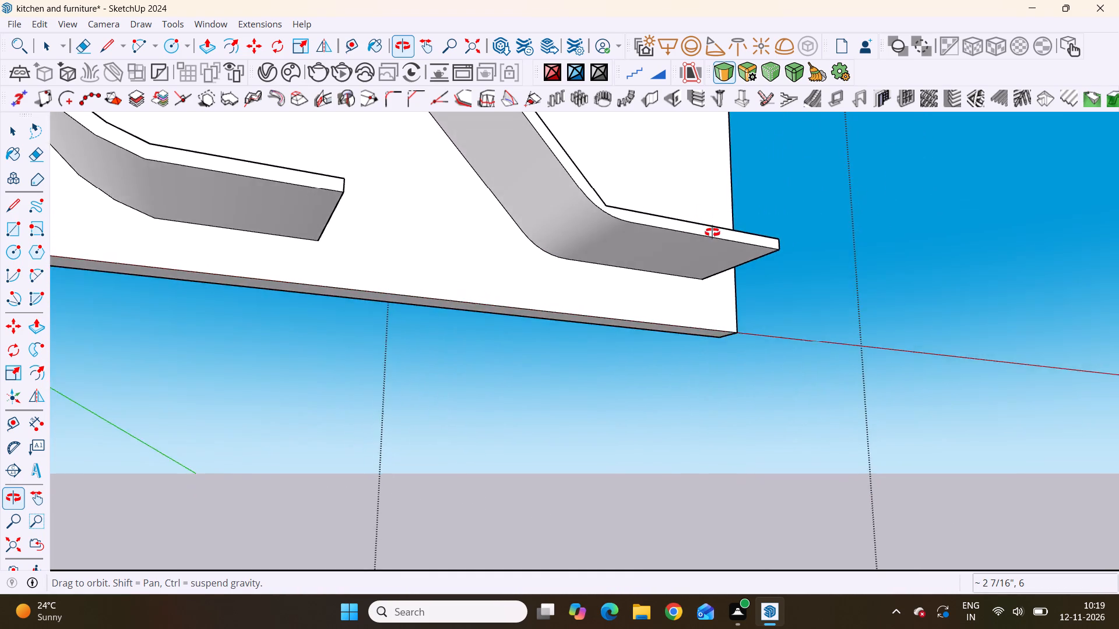
pyautogui.moveTo(712, 232); pyautogui.dragTo(635, 383, button='middle')
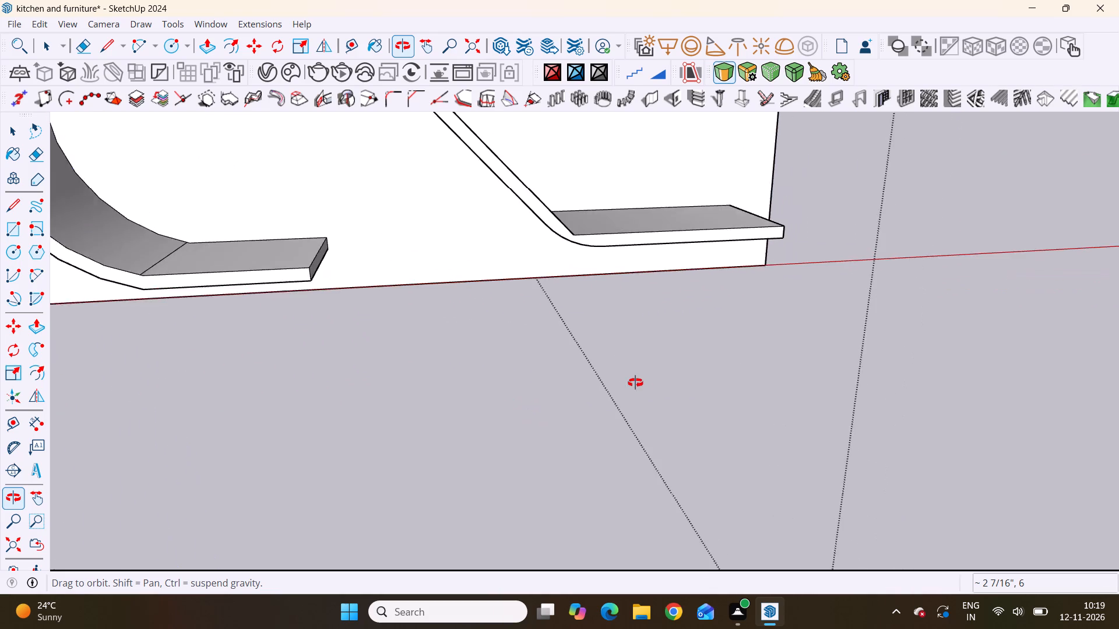
pyautogui.moveTo(635, 383); pyautogui.dragTo(635, 382, button='middle')
pyautogui.scroll(1, 635, 382)
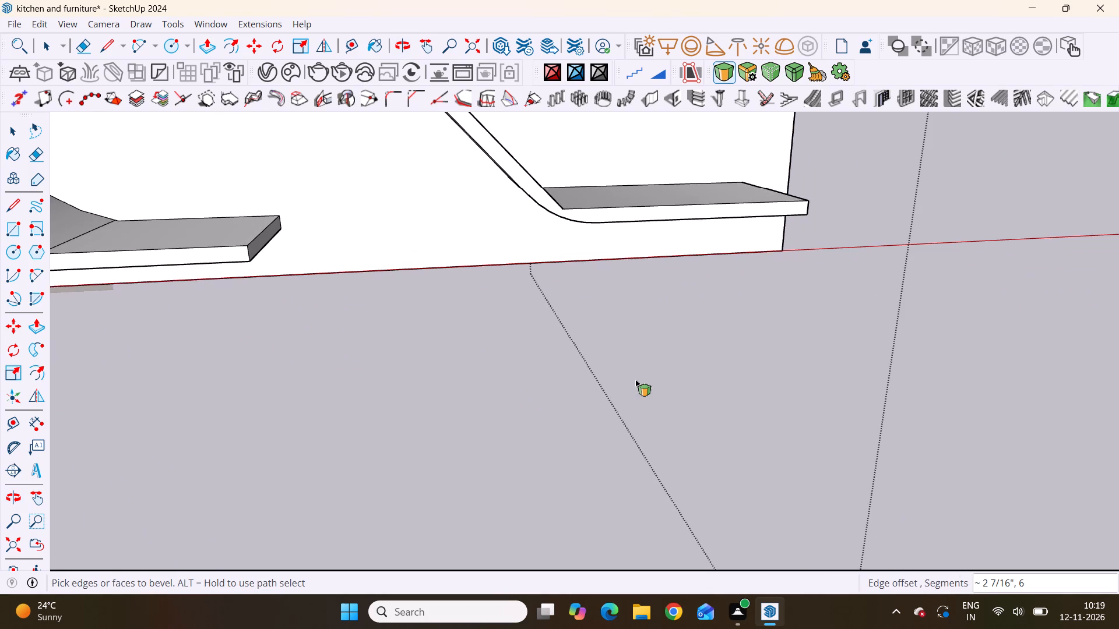
pyautogui.scroll(-12, 626, 379)
pyautogui.moveTo(582, 365); pyautogui.dragTo(540, 320, button='middle')
pyautogui.scroll(15, 539, 323)
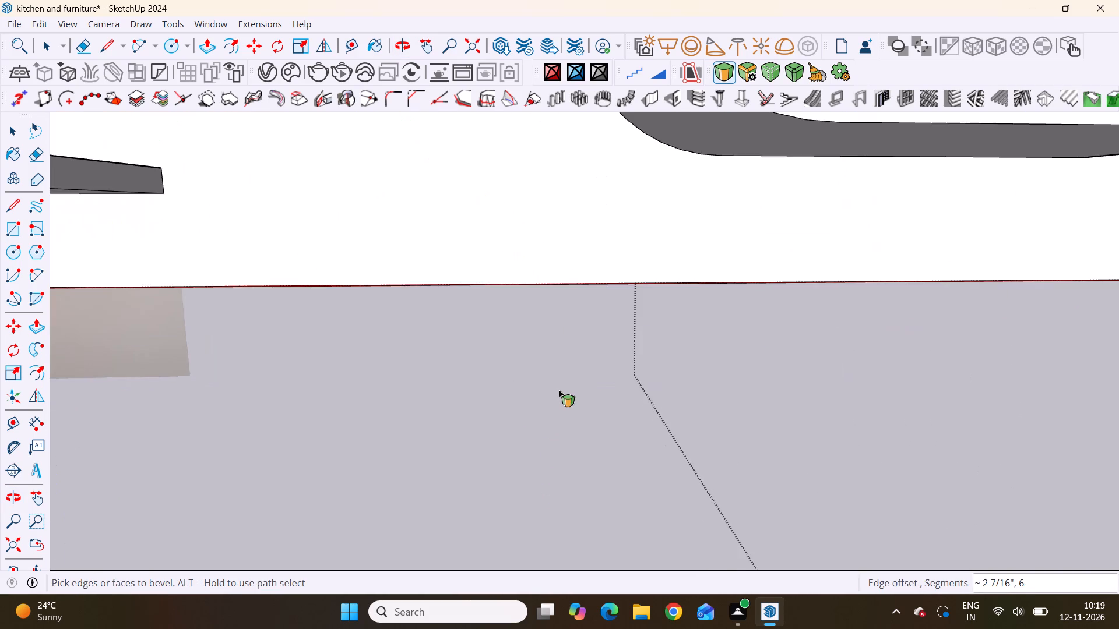
pyautogui.scroll(-9, 559, 390)
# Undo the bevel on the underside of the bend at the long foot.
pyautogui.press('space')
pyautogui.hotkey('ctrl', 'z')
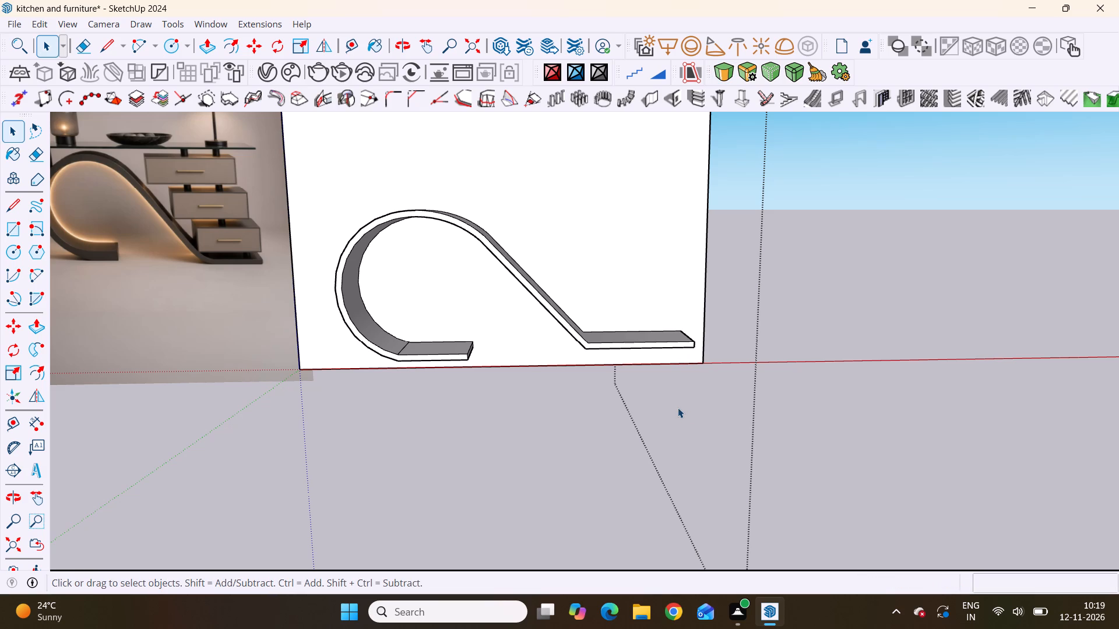
# Draw a line about 10 3/16" long across the band's inner face, joining the two corners where the diagonal meets the long foot.
pyautogui.scroll(13, 567, 338)
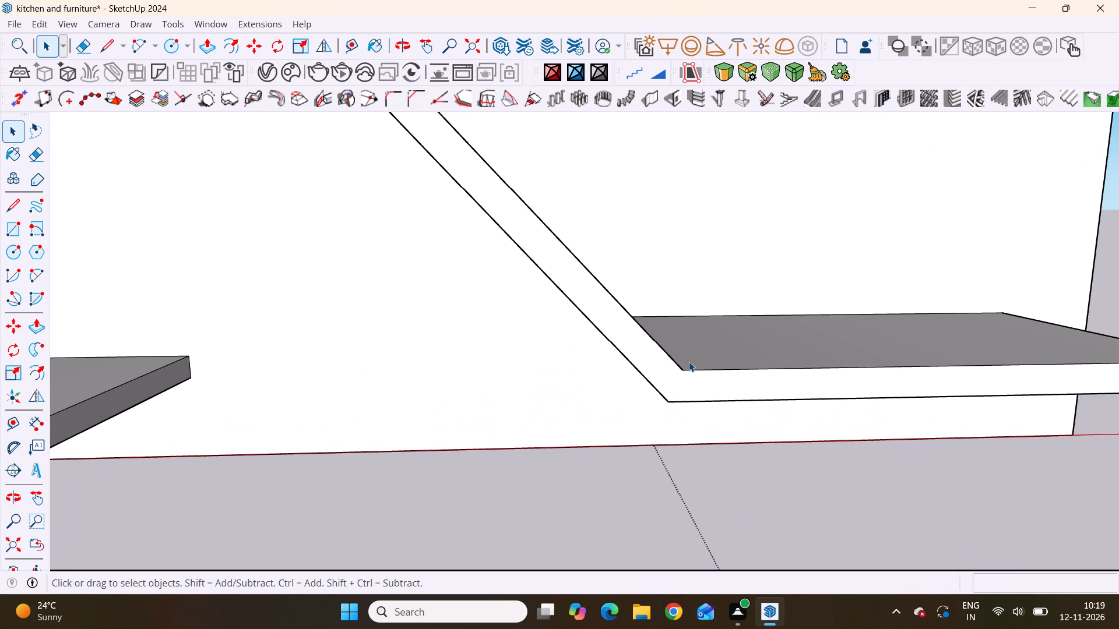
pyautogui.moveTo(689, 364); pyautogui.dragTo(563, 453, button='middle')
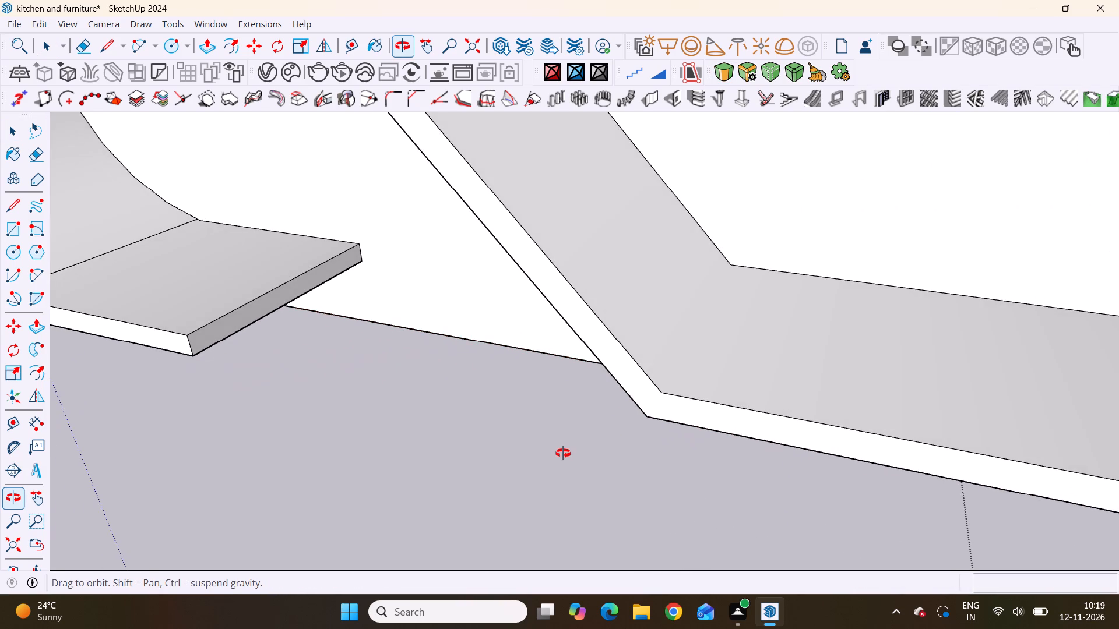
pyautogui.moveTo(563, 453); pyautogui.dragTo(563, 455, button='middle')
pyautogui.scroll(3, 660, 426)
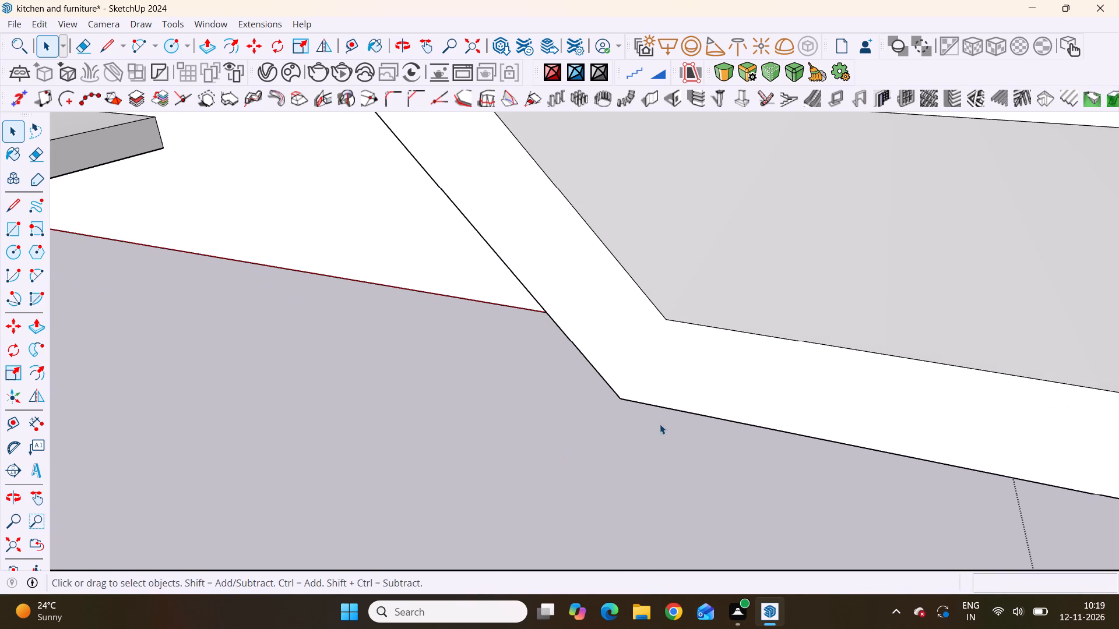
pyautogui.press('l')
pyautogui.scroll(-9, 580, 418)
pyautogui.scroll(2, 559, 434)
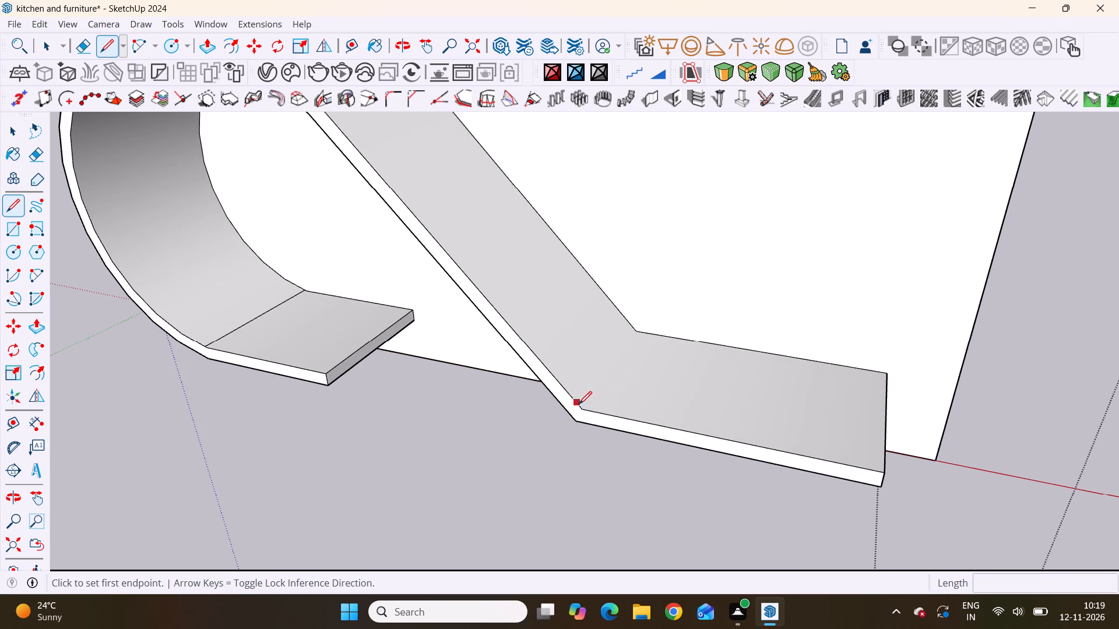
pyautogui.click(581, 411)
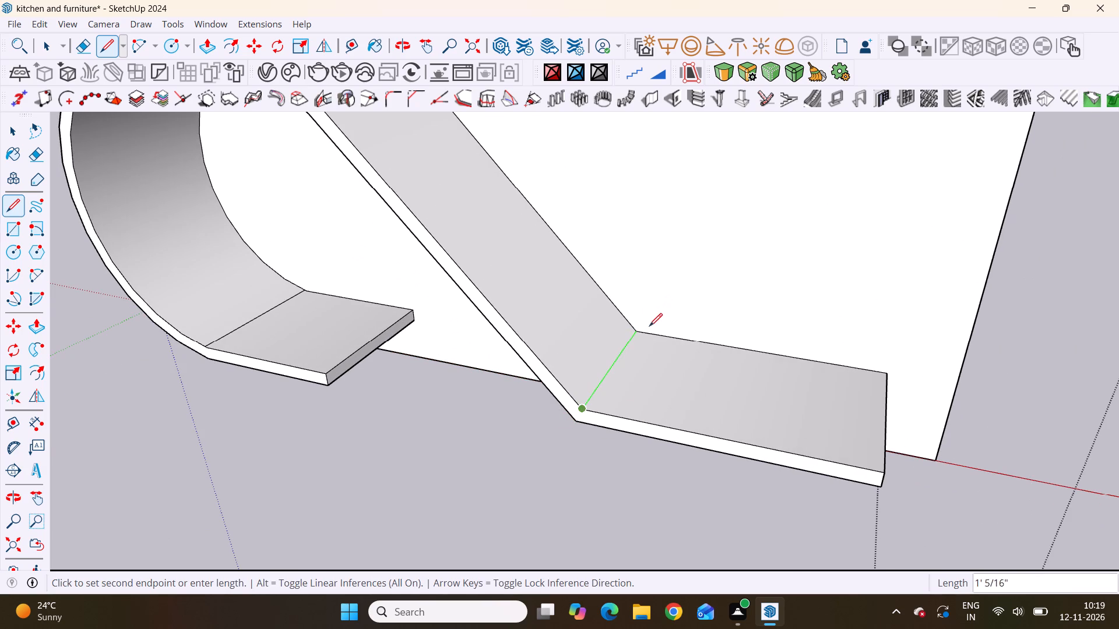
pyautogui.click(634, 333)
pyautogui.press('space')
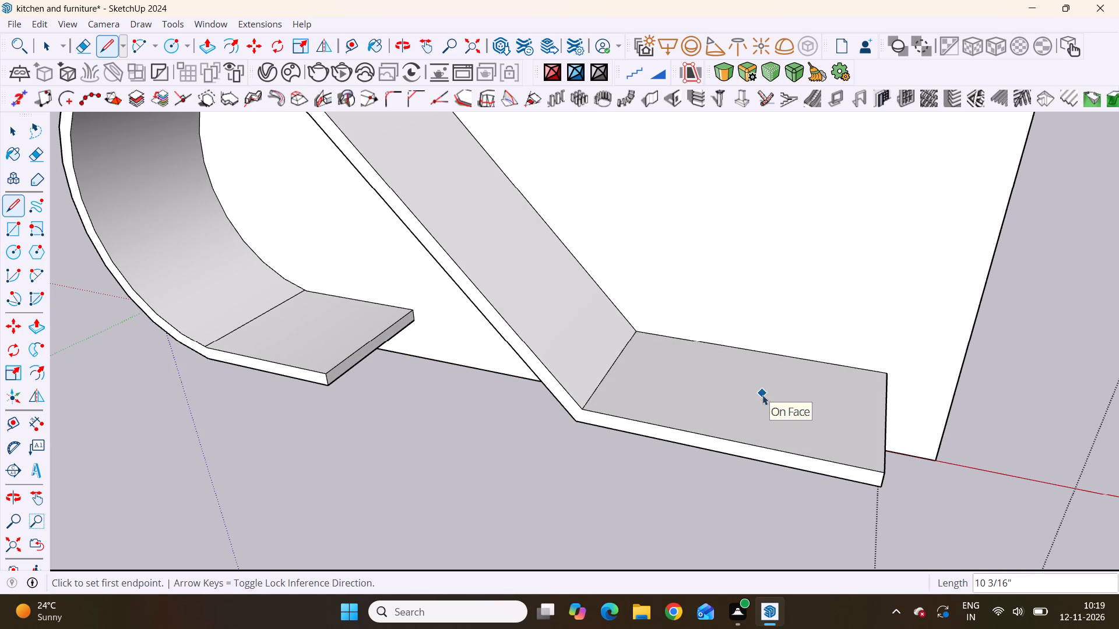
# Bevel the new edge across the inner side of the bend with an offset of about 1 1/2" and 6 segments.
pyautogui.scroll(10, 582, 410)
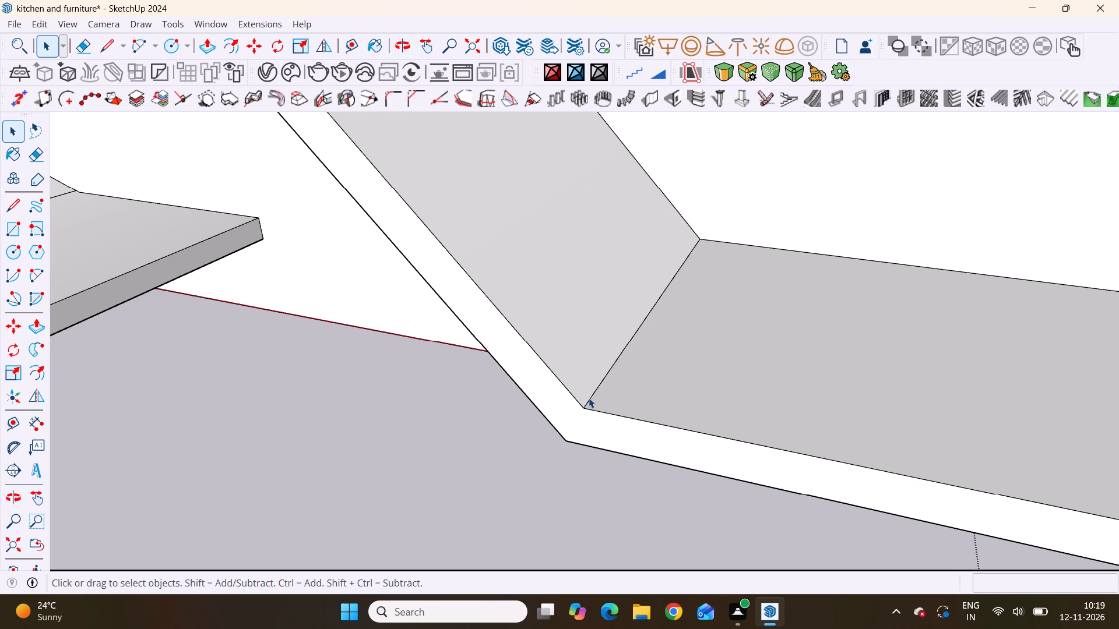
pyautogui.click(589, 398)
pyautogui.scroll(-12, 589, 398)
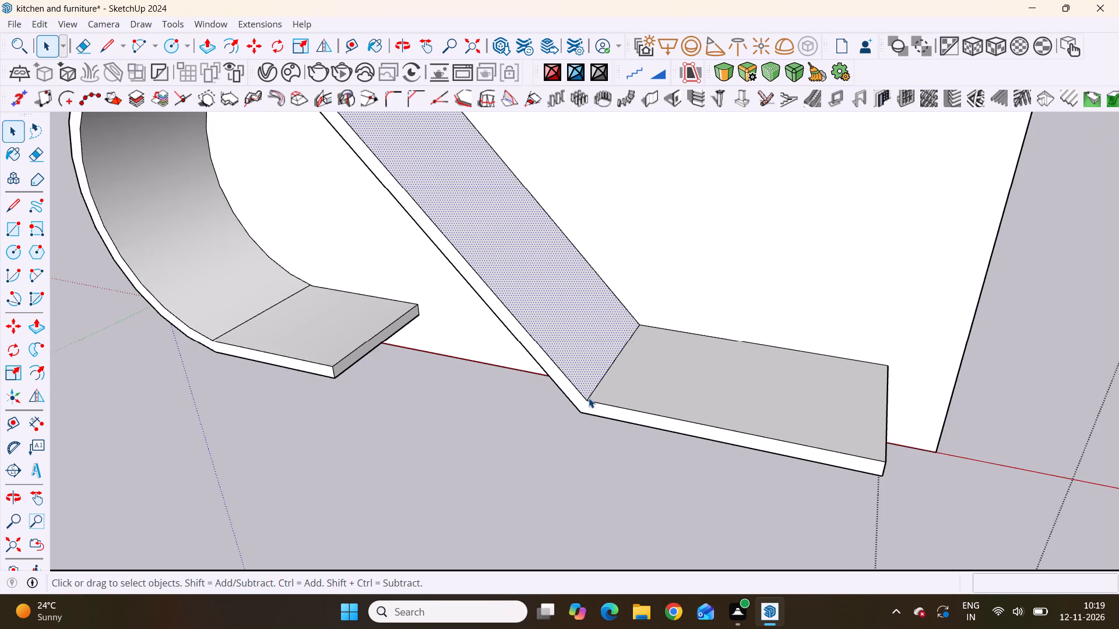
pyautogui.scroll(-7, 589, 398)
pyautogui.click(873, 382)
pyautogui.scroll(11, 604, 405)
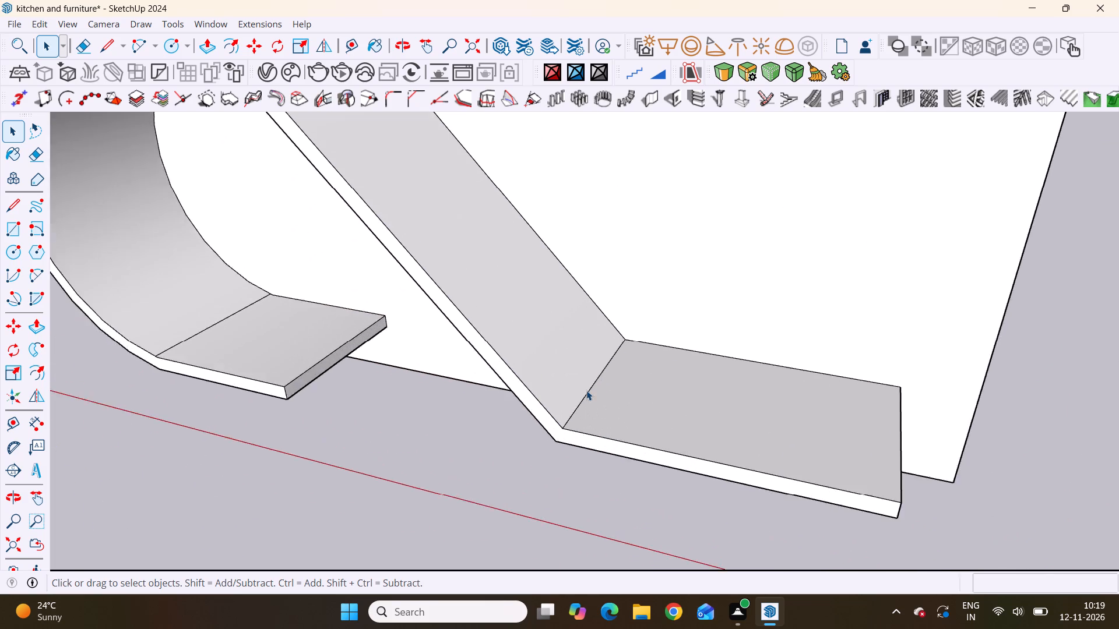
pyautogui.scroll(8, 586, 390)
pyautogui.scroll(8, 504, 514)
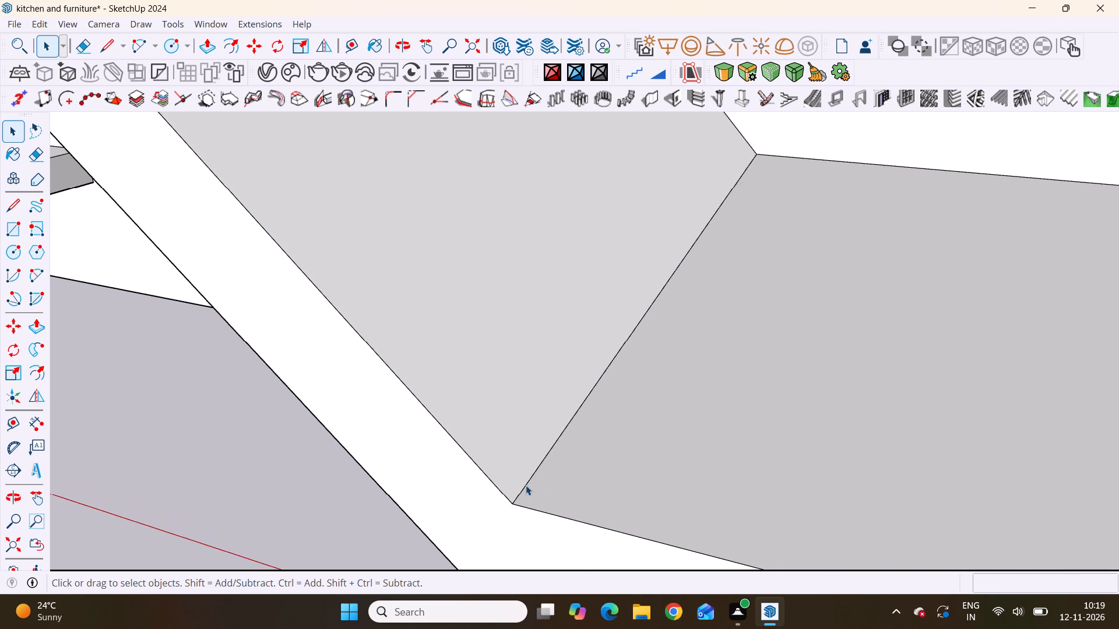
pyautogui.click(529, 483)
pyautogui.doubleClick(530, 481)
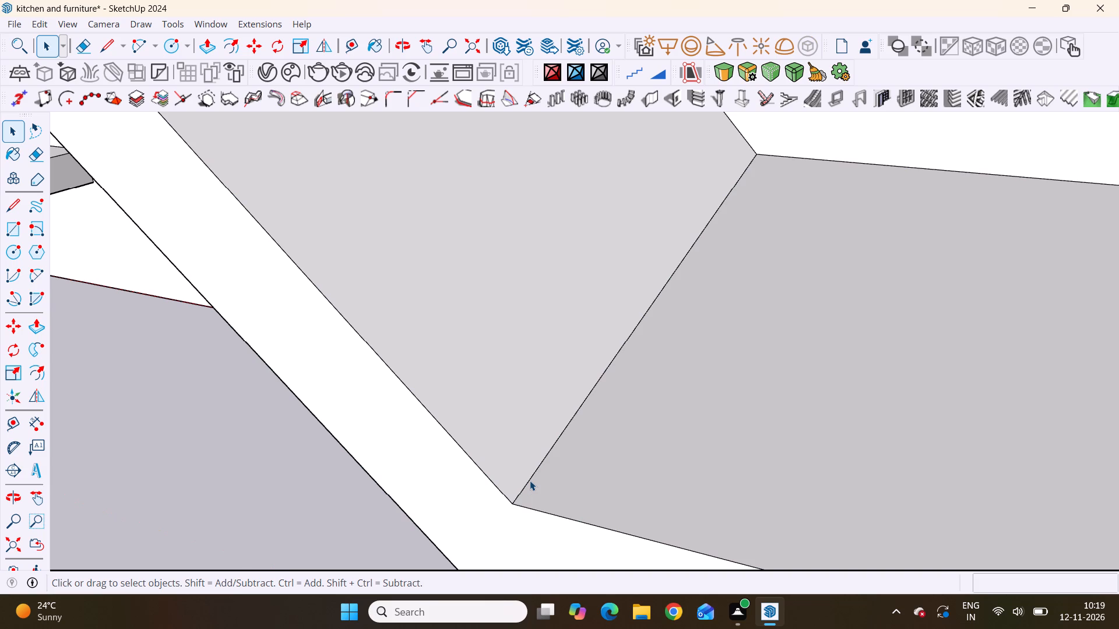
pyautogui.click(530, 474)
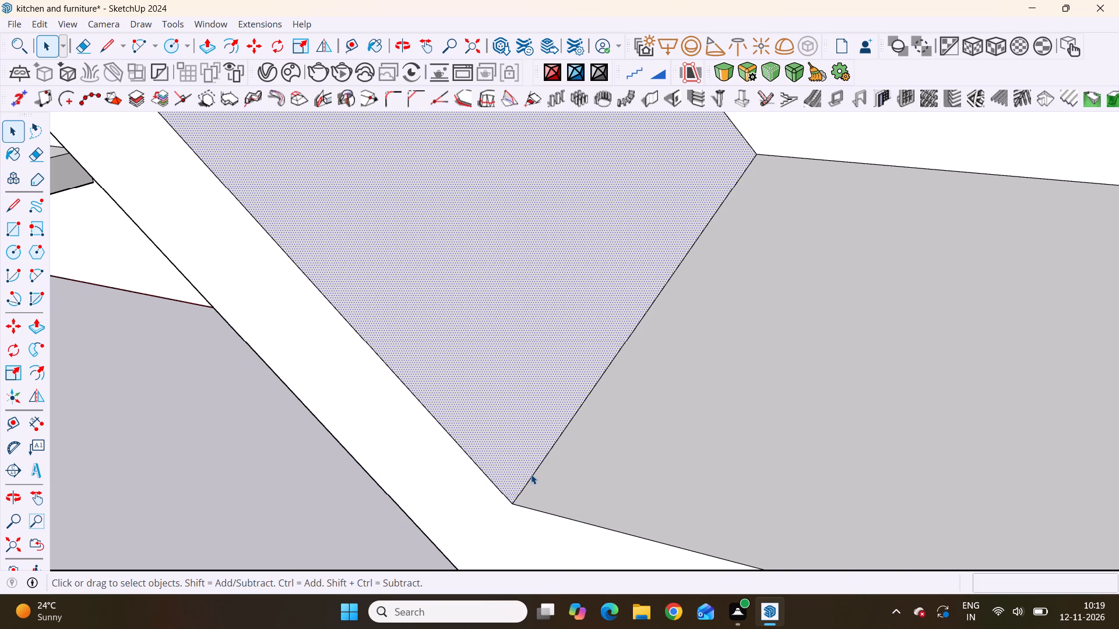
pyautogui.click(531, 475)
pyautogui.click(531, 475)
pyautogui.click(531, 476)
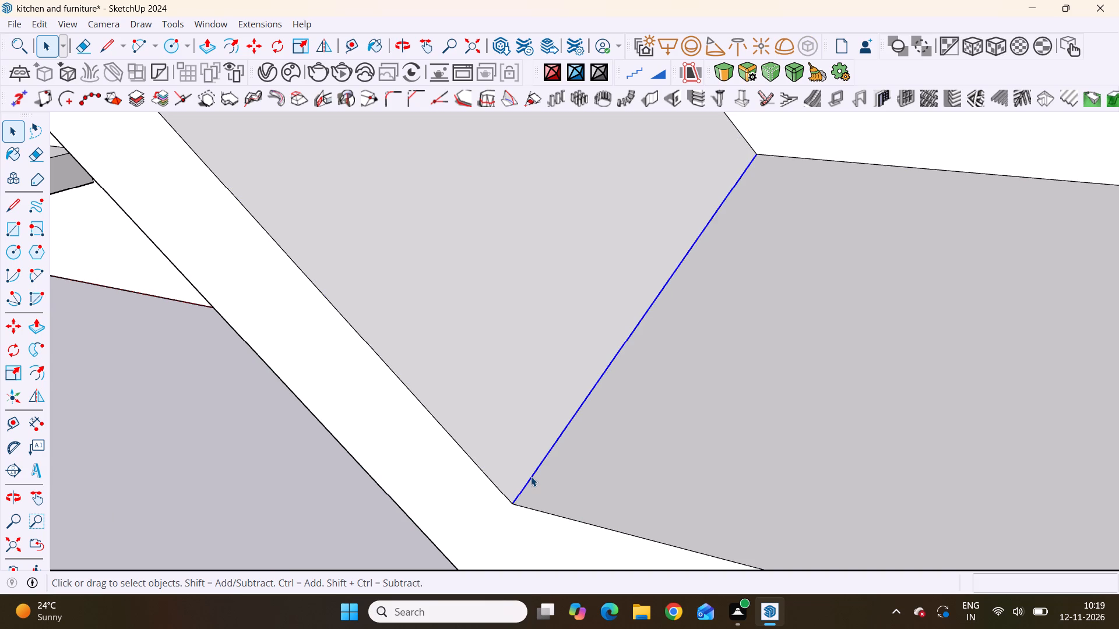
pyautogui.click(725, 74)
pyautogui.click(595, 426)
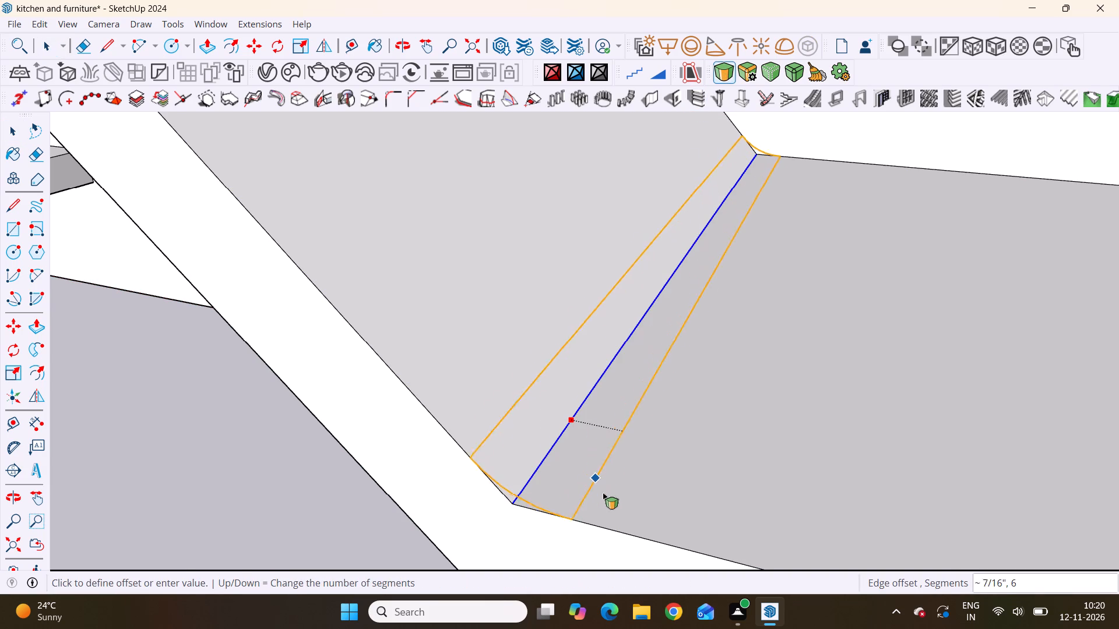
pyautogui.scroll(-9, 607, 494)
pyautogui.moveTo(622, 478); pyautogui.dragTo(688, 410, button='middle')
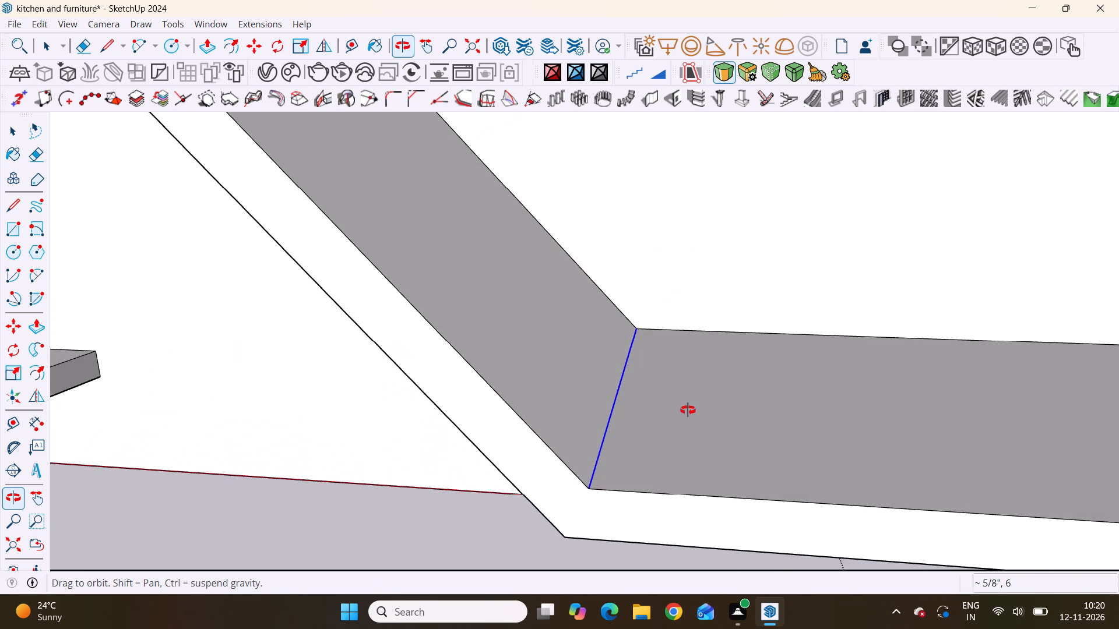
pyautogui.moveTo(688, 410); pyautogui.dragTo(689, 409, button='middle')
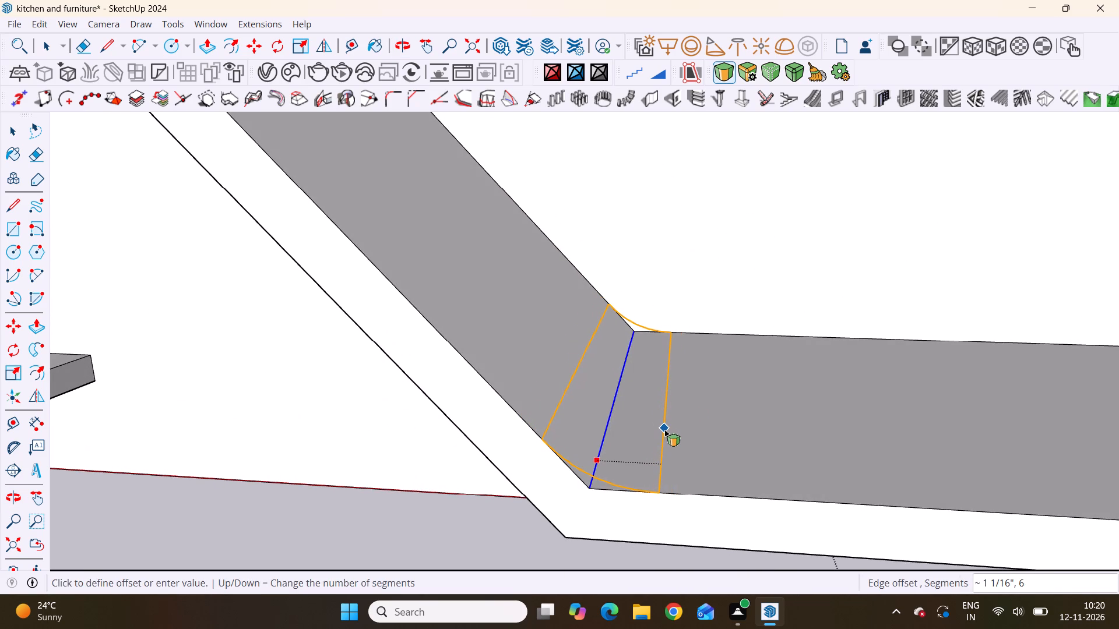
pyautogui.click(687, 444)
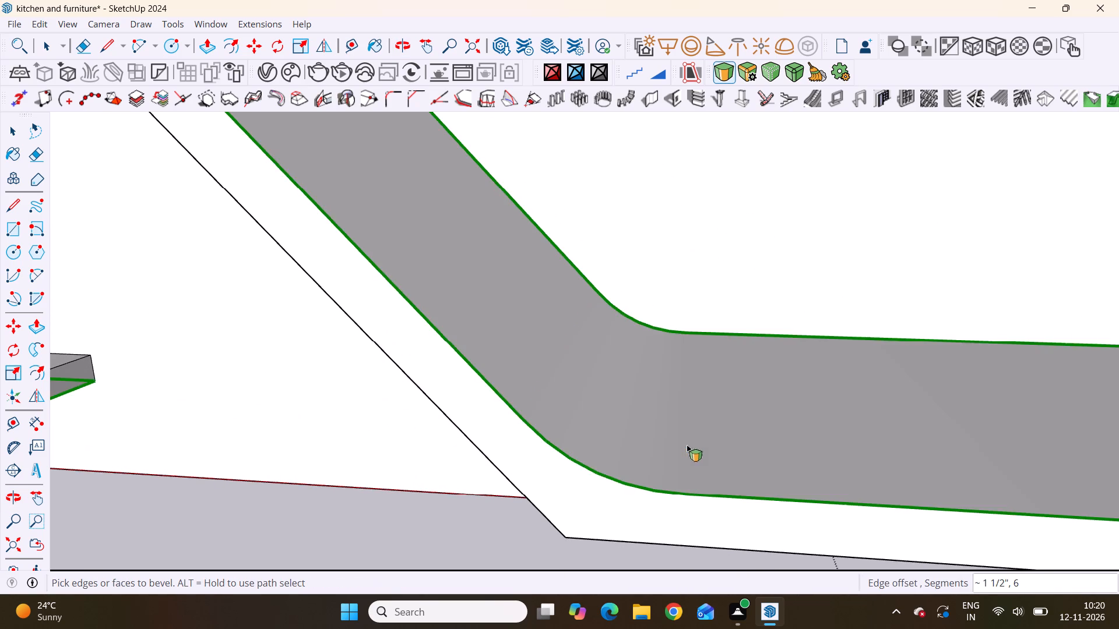
# Examine the rounded inner side of the bend from several angles and compare the band with the reference picture.
pyautogui.scroll(-8, 688, 407)
pyautogui.moveTo(663, 493); pyautogui.dragTo(702, 359, button='middle')
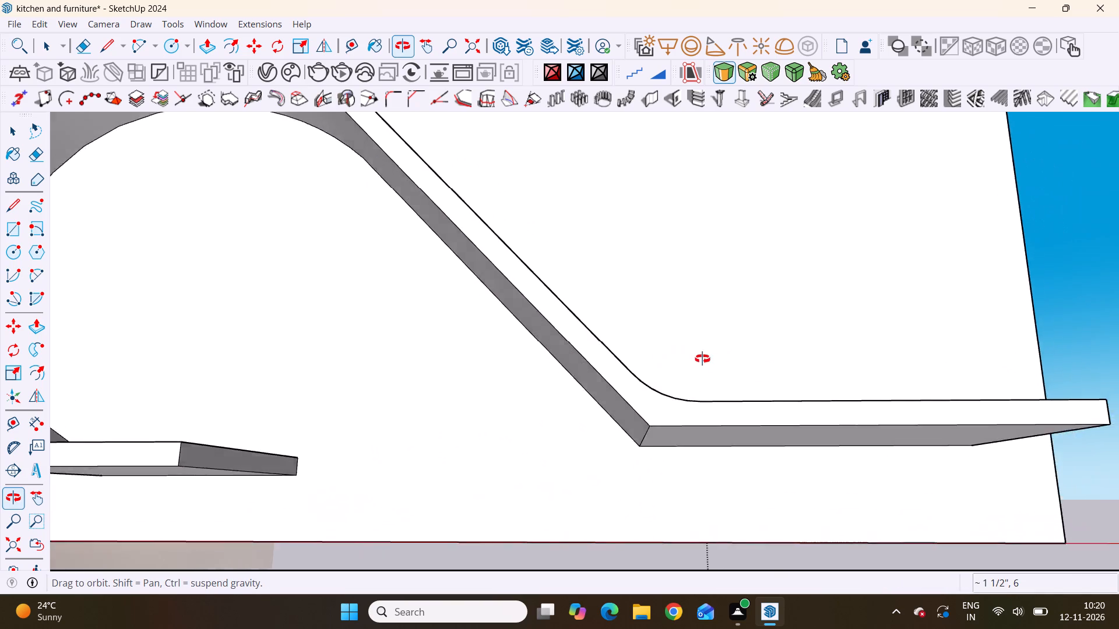
pyautogui.moveTo(702, 359); pyautogui.dragTo(705, 397, button='middle')
pyautogui.scroll(-8, 705, 397)
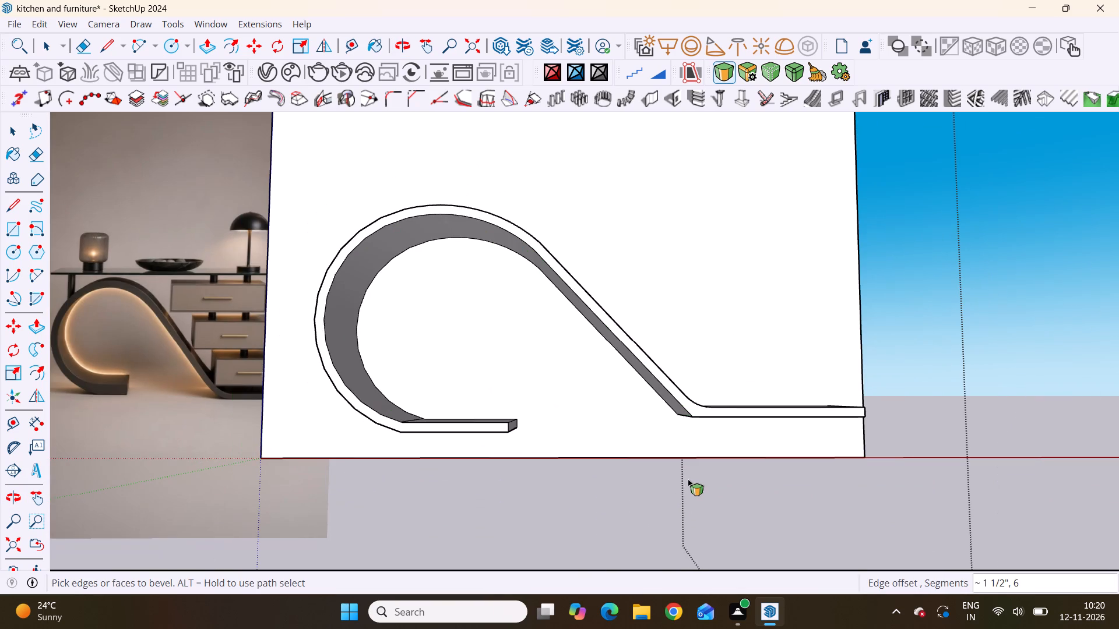
pyautogui.scroll(-4, 649, 454)
pyautogui.scroll(2, 683, 423)
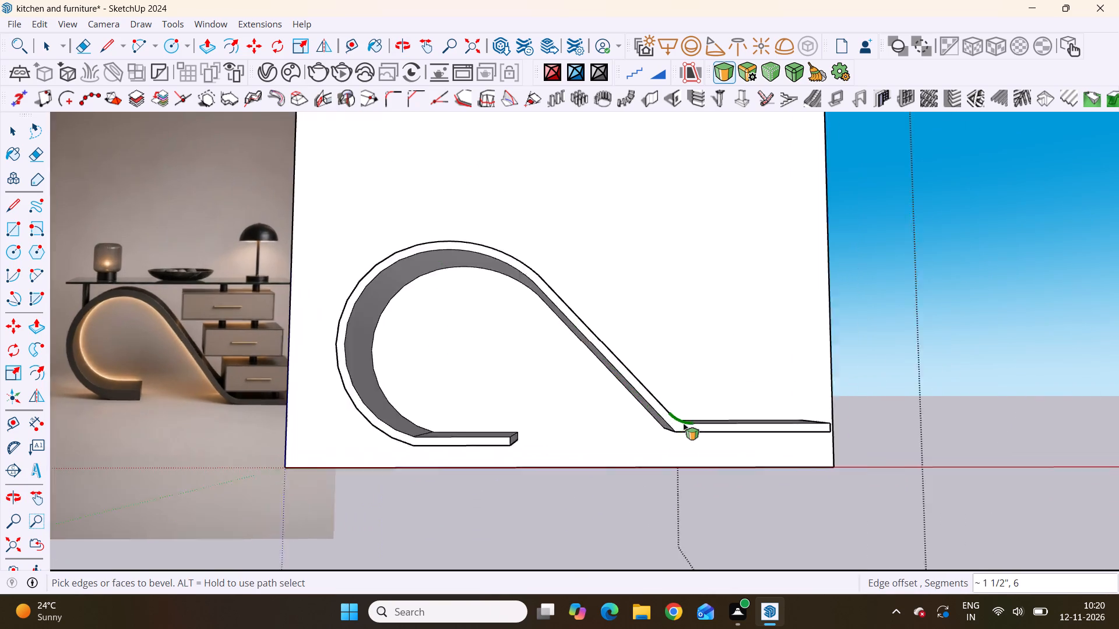
pyautogui.scroll(9, 683, 423)
pyautogui.moveTo(683, 461); pyautogui.dragTo(614, 518, button='middle')
pyautogui.scroll(5, 617, 436)
pyautogui.scroll(-12, 635, 390)
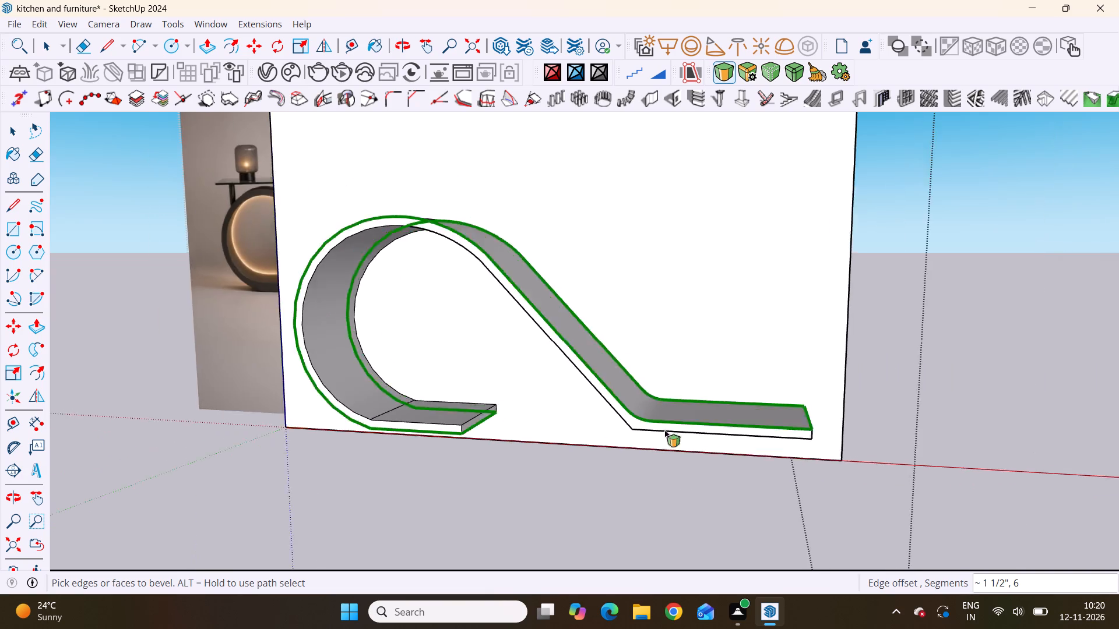
pyautogui.moveTo(664, 448); pyautogui.dragTo(631, 479, button='middle')
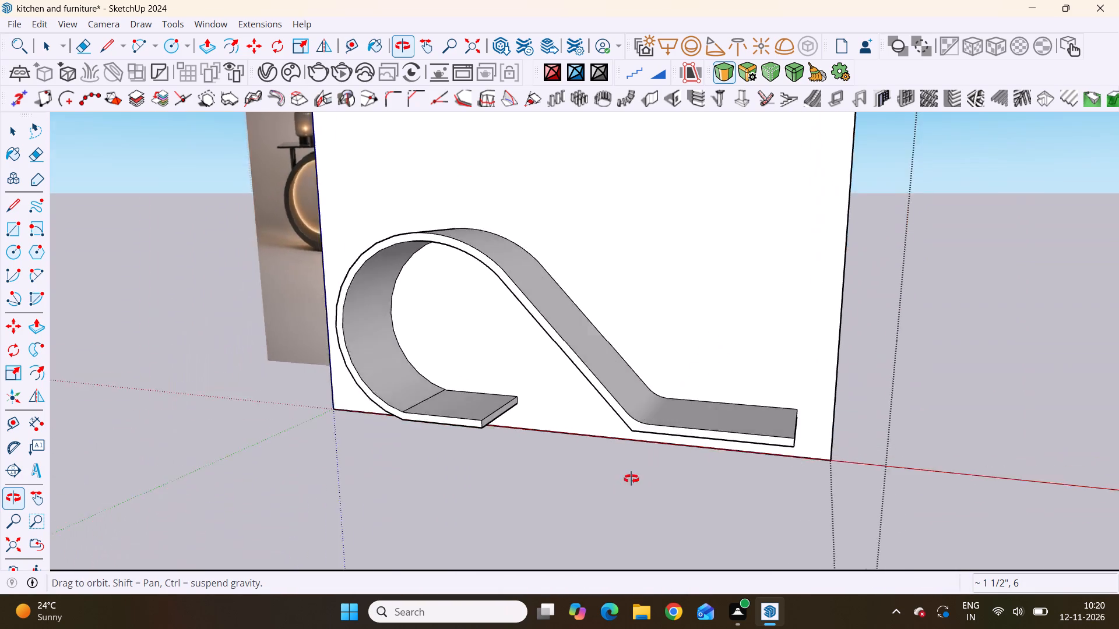
pyautogui.moveTo(631, 479); pyautogui.dragTo(701, 395, button='middle')
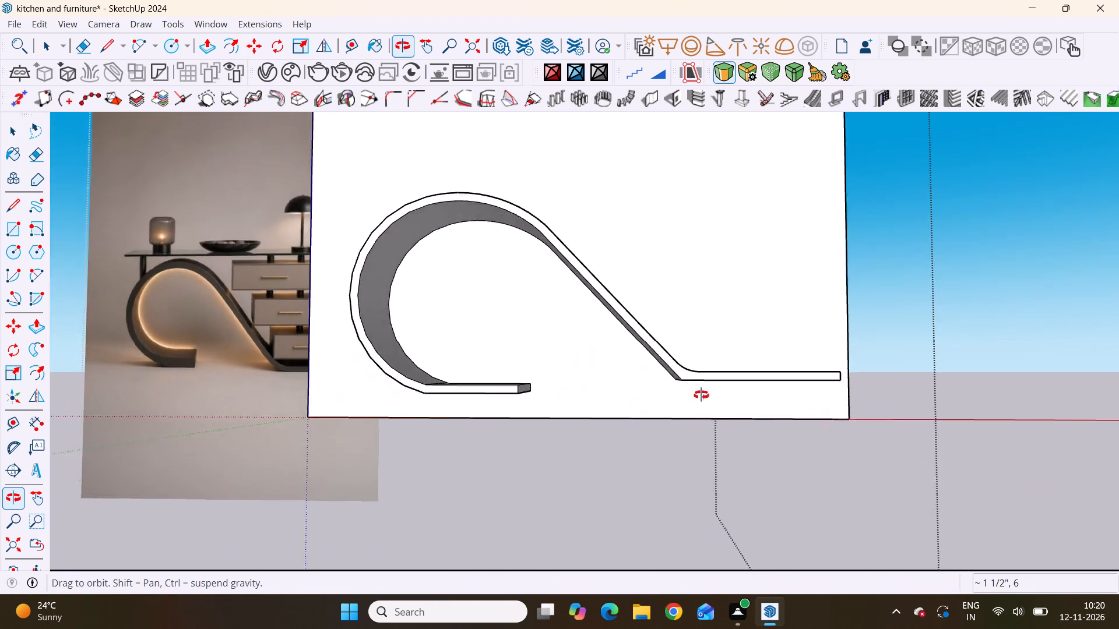
pyautogui.moveTo(701, 395); pyautogui.dragTo(642, 606, button='middle')
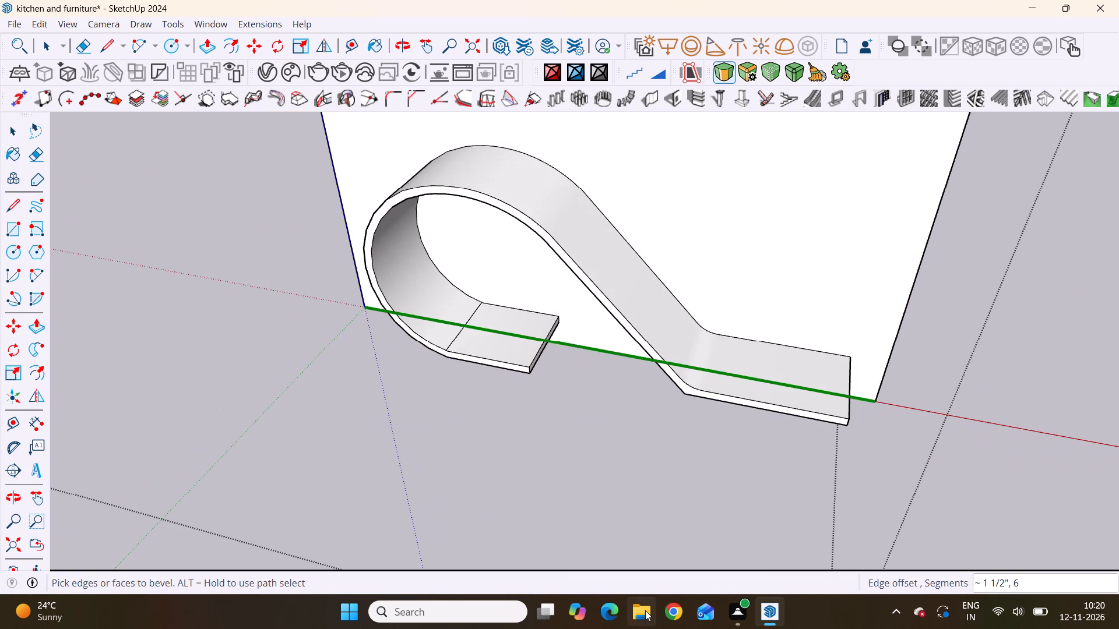
pyautogui.scroll(-4, 668, 502)
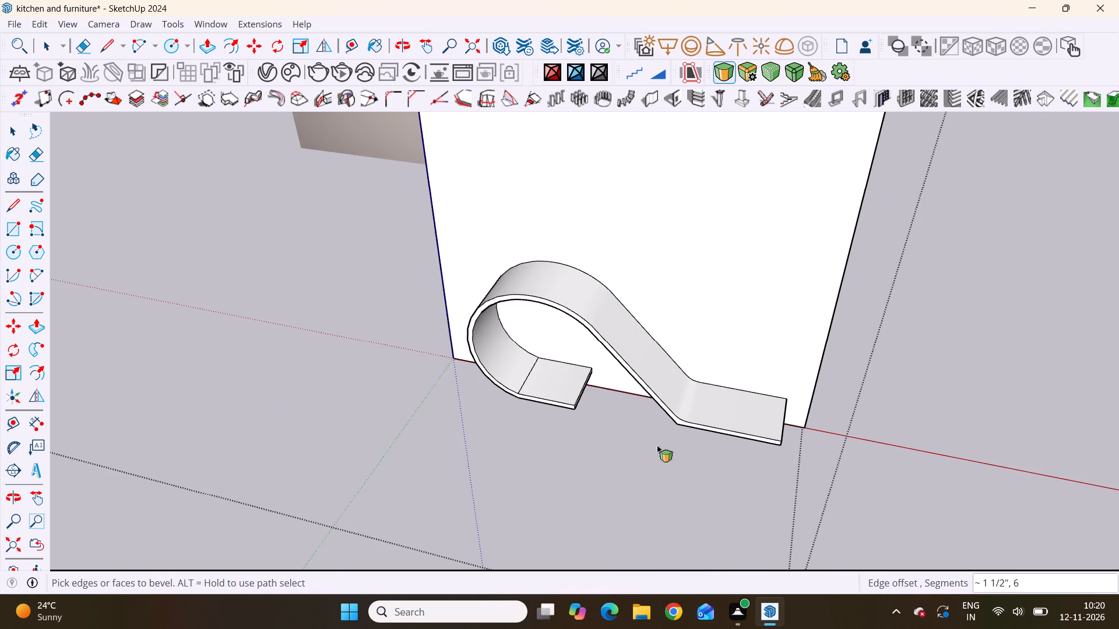
pyautogui.scroll(-5, 646, 447)
pyautogui.scroll(2, 645, 471)
pyautogui.moveTo(648, 479); pyautogui.dragTo(715, 287, button='middle')
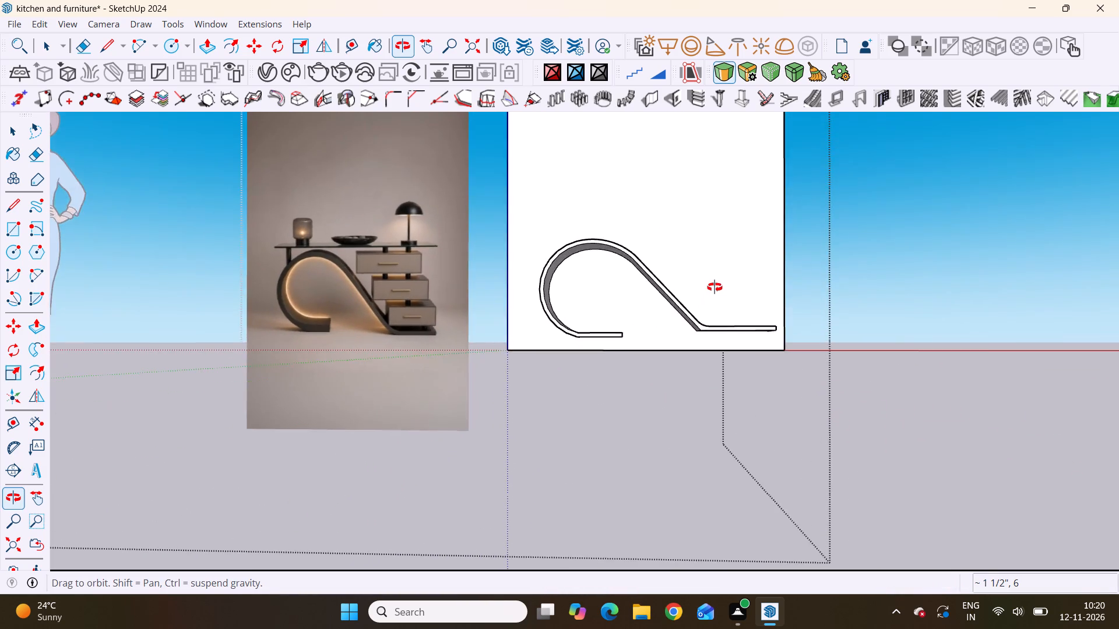
pyautogui.moveTo(715, 287); pyautogui.dragTo(699, 317, button='middle')
pyautogui.scroll(16, 694, 324)
pyautogui.moveTo(670, 370); pyautogui.dragTo(655, 380, button='middle')
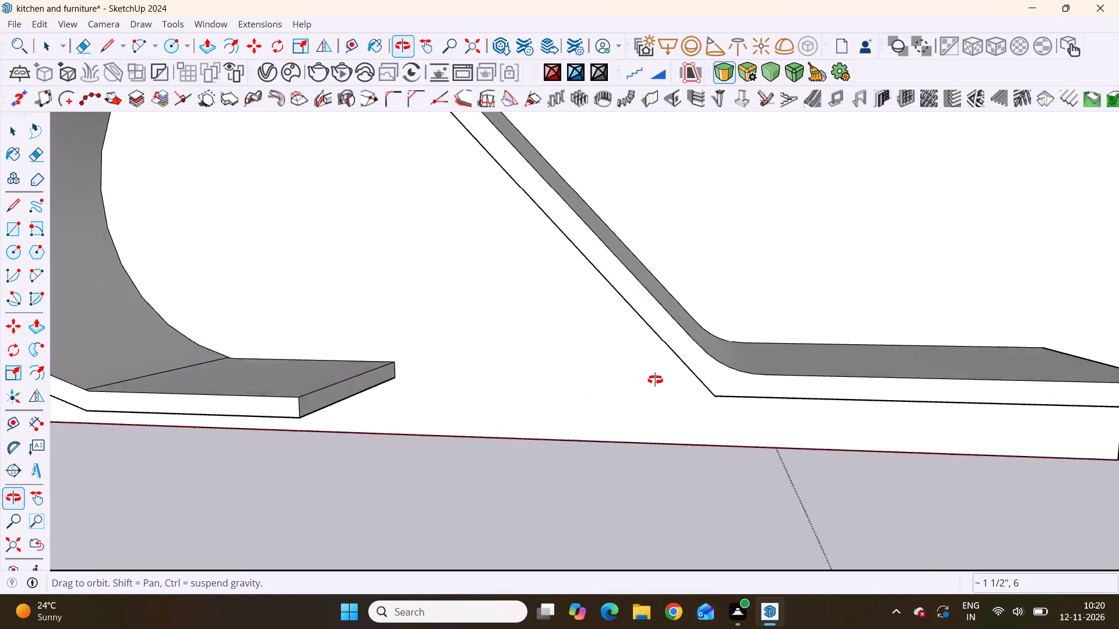
pyautogui.moveTo(655, 380); pyautogui.dragTo(652, 383, button='middle')
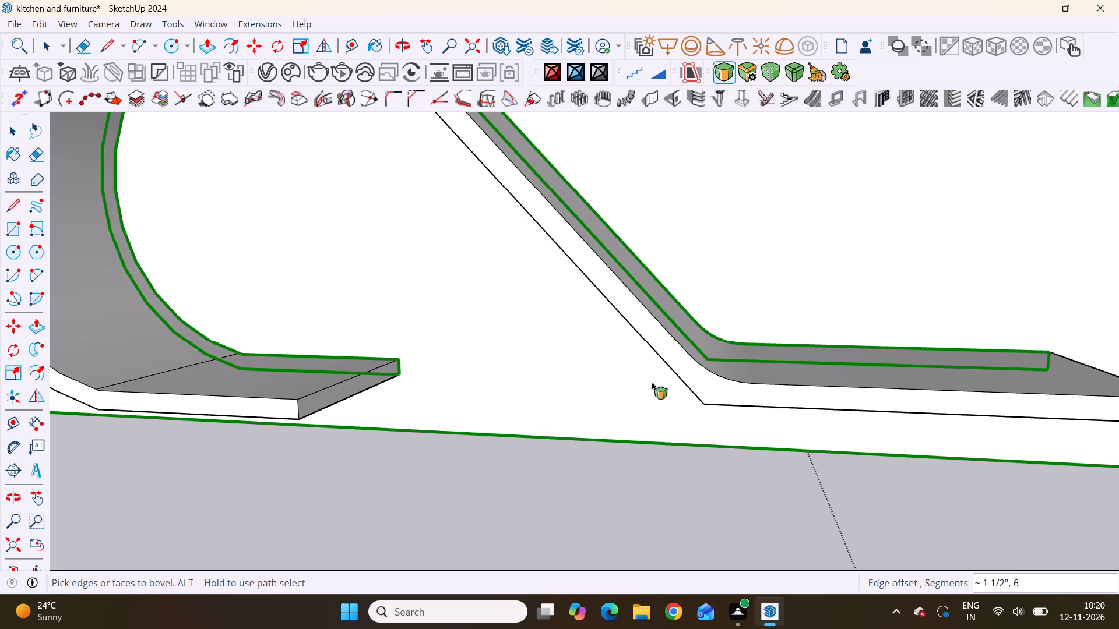
# Bevel the edge on the underside of the bend at the long foot with an offset of about 2 1/16" and 6 segments.
pyautogui.scroll(5, 718, 387)
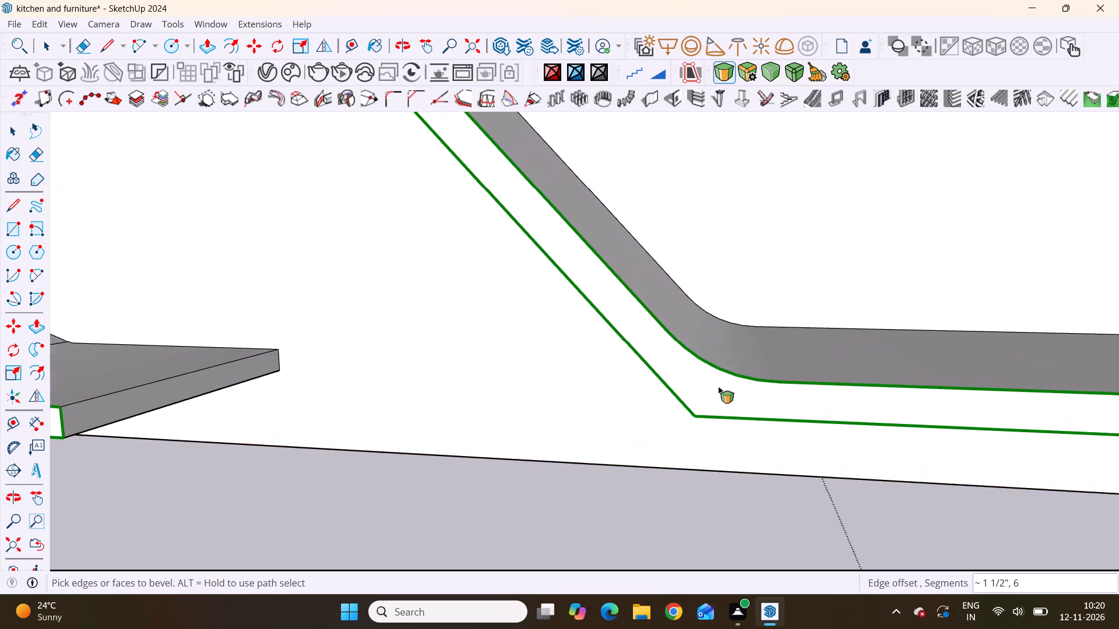
pyautogui.scroll(6, 718, 387)
pyautogui.scroll(-16, 734, 381)
pyautogui.scroll(1, 734, 476)
pyautogui.moveTo(734, 476); pyautogui.dragTo(730, 454, button='middle')
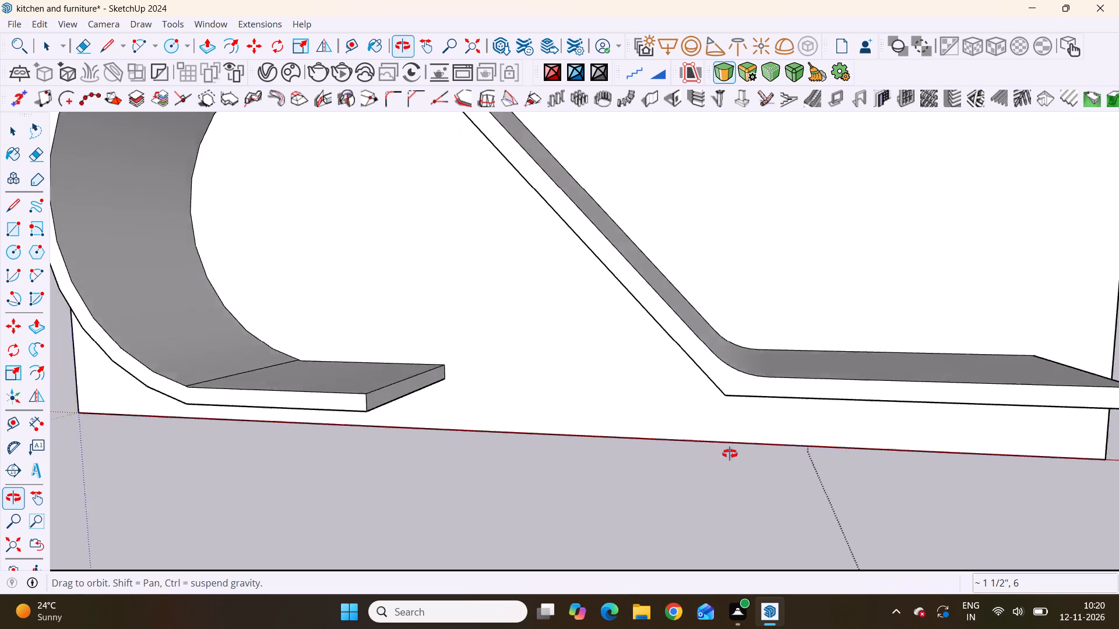
pyautogui.moveTo(730, 454); pyautogui.dragTo(776, 341, button='middle')
pyautogui.scroll(4, 770, 344)
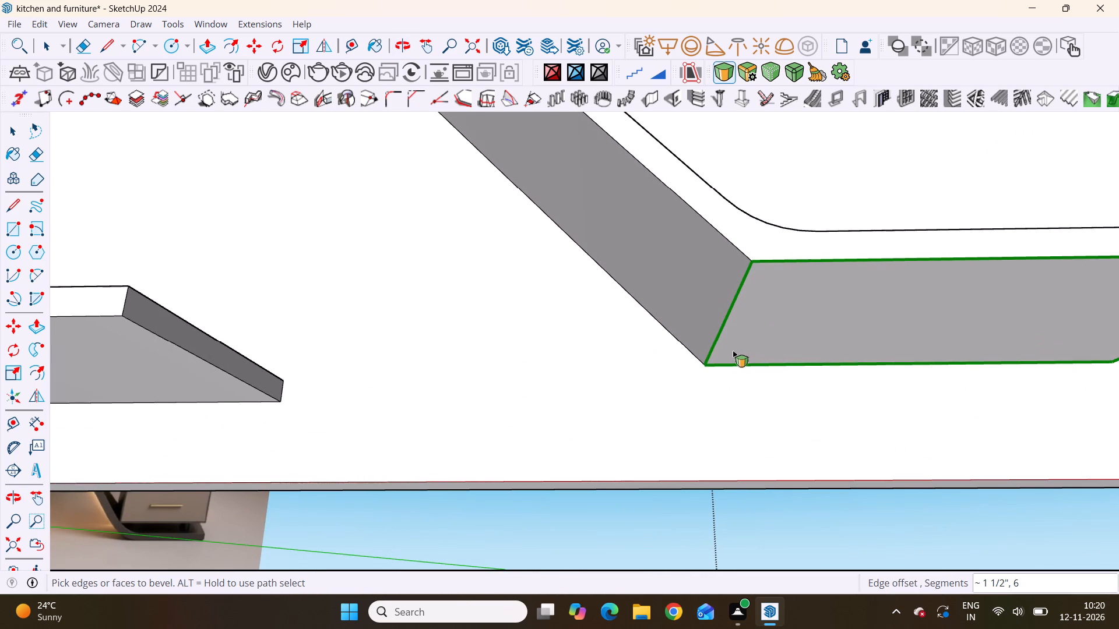
pyautogui.press('space')
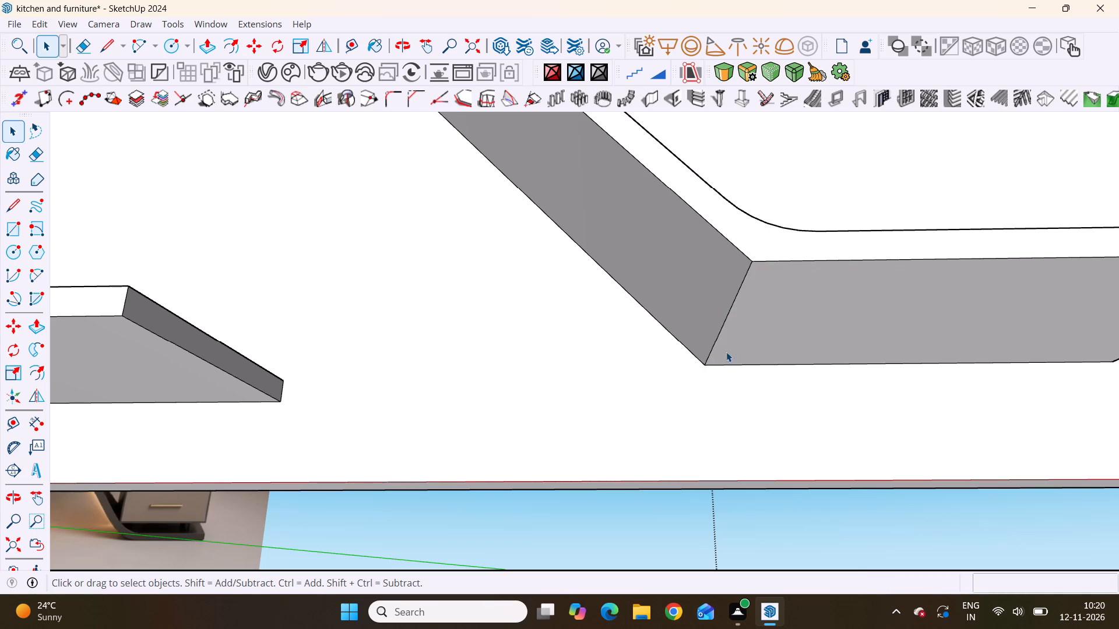
pyautogui.scroll(-8, 725, 361)
pyautogui.moveTo(782, 359); pyautogui.dragTo(761, 389, button='middle')
pyautogui.scroll(5, 705, 374)
pyautogui.scroll(1, 779, 349)
pyautogui.scroll(3, 726, 353)
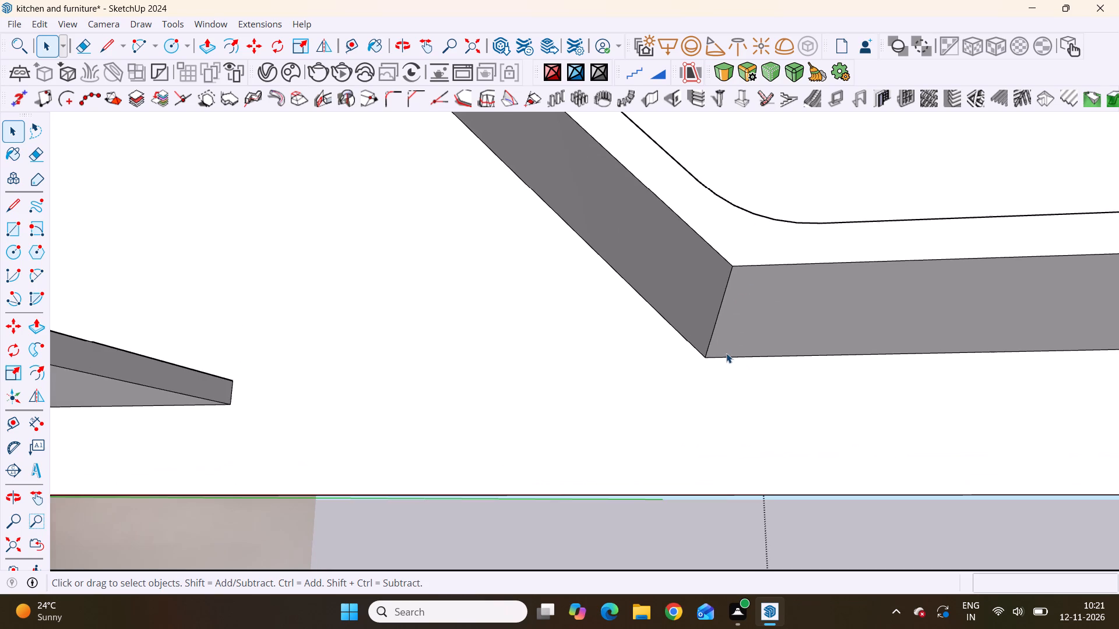
pyautogui.scroll(1, 721, 312)
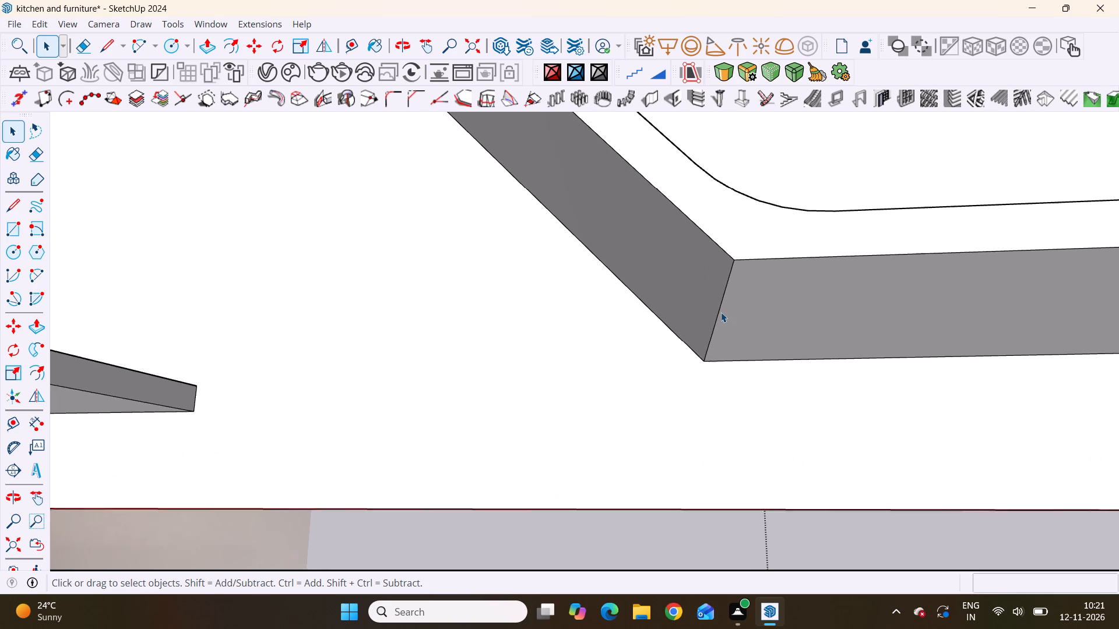
pyautogui.scroll(1, 721, 312)
pyautogui.click(720, 305)
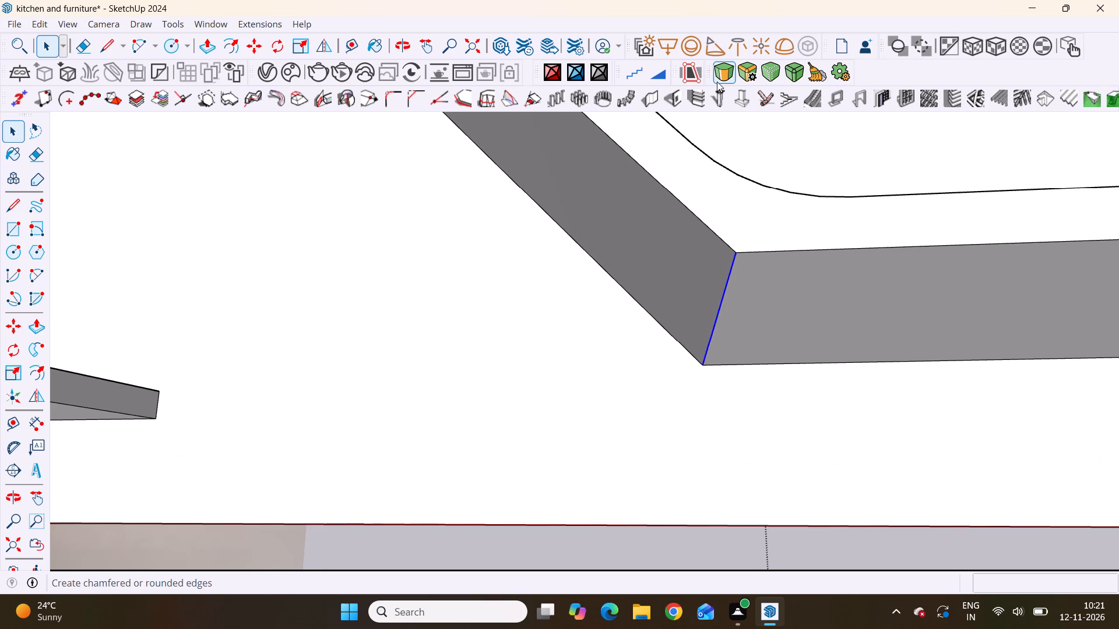
pyautogui.click(724, 77)
pyautogui.click(717, 320)
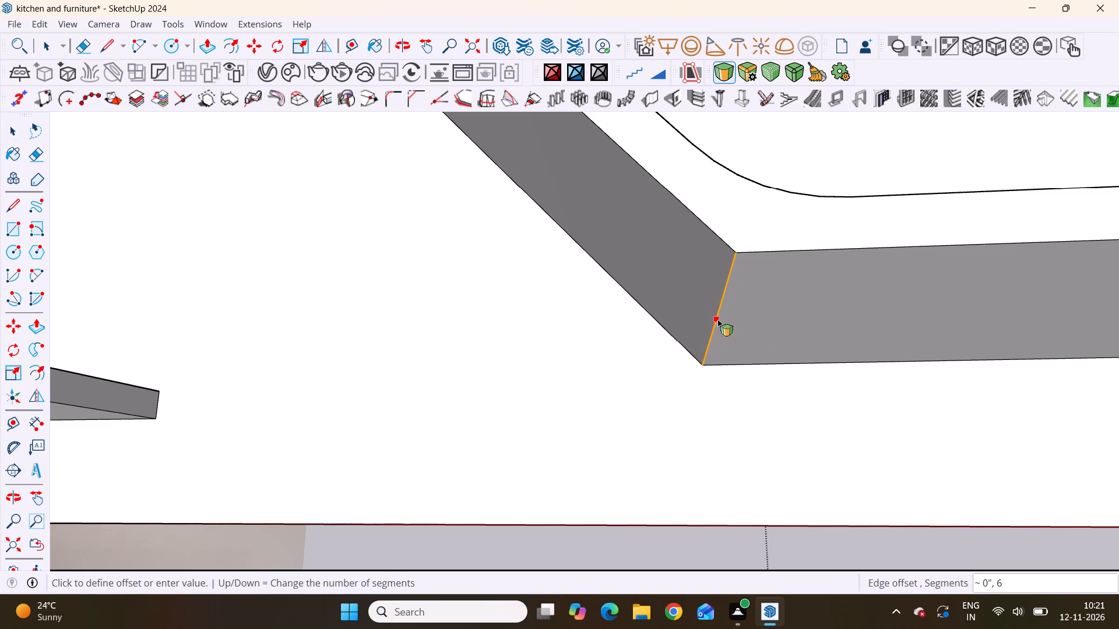
pyautogui.scroll(-3, 649, 240)
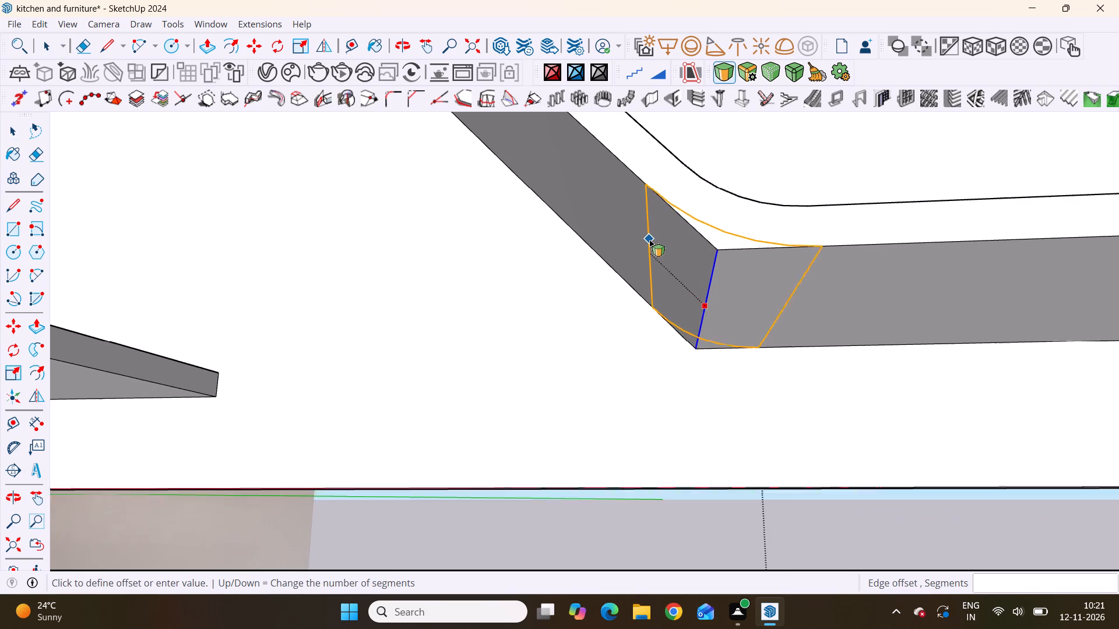
pyautogui.moveTo(649, 239); pyautogui.dragTo(608, 321, button='middle')
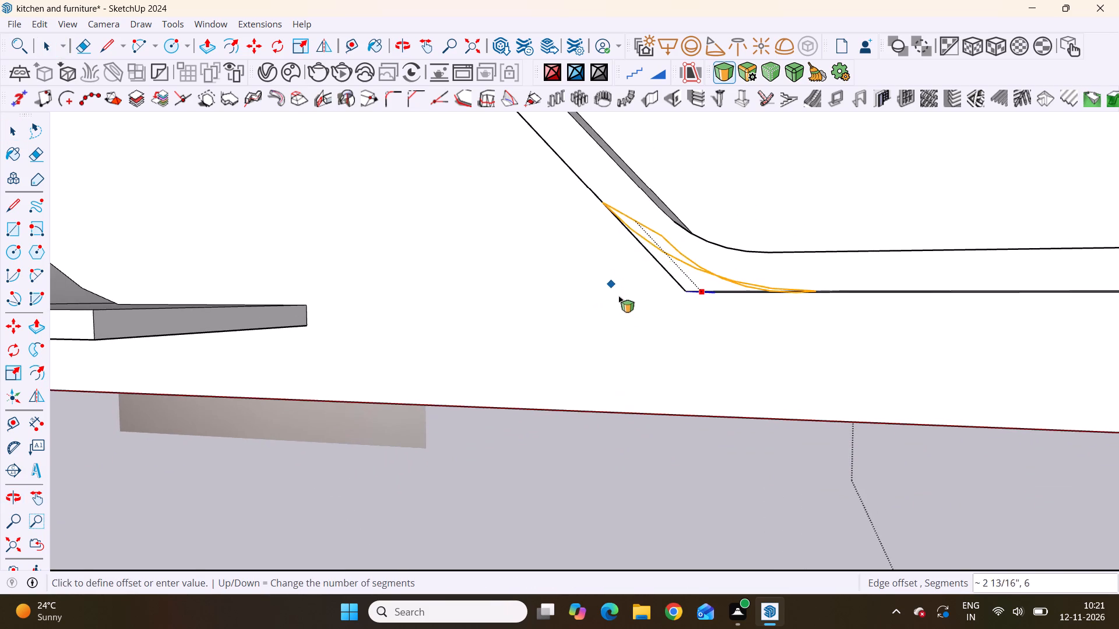
pyautogui.scroll(4, 640, 324)
pyautogui.scroll(-6, 640, 324)
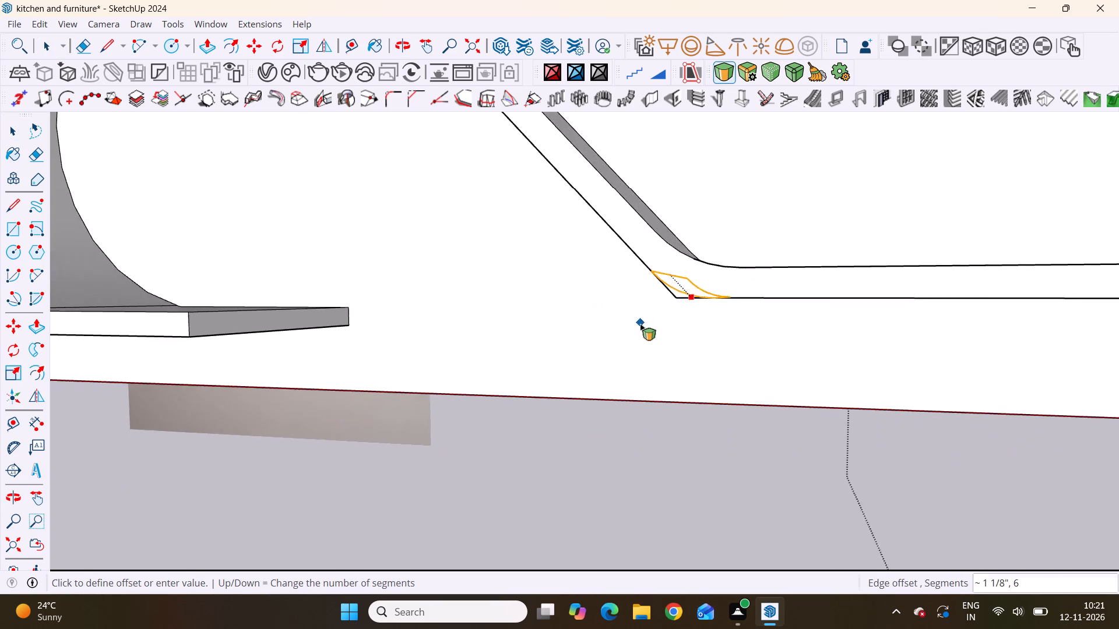
pyautogui.moveTo(640, 324); pyautogui.dragTo(715, 323, button='middle')
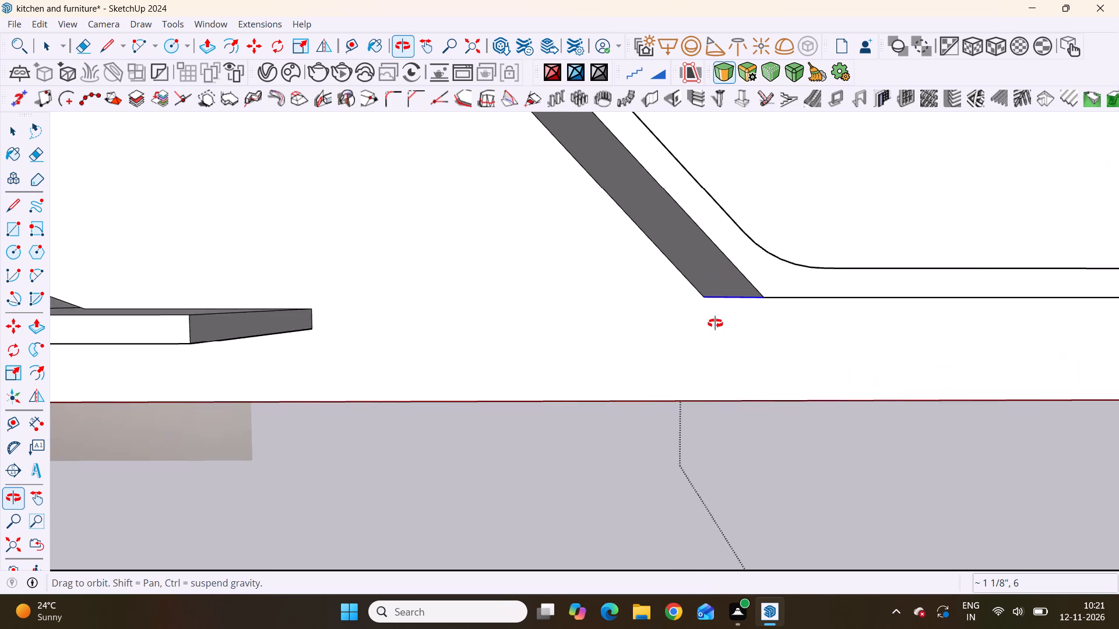
pyautogui.moveTo(715, 323); pyautogui.dragTo(715, 323, button='middle')
pyautogui.scroll(1, 715, 323)
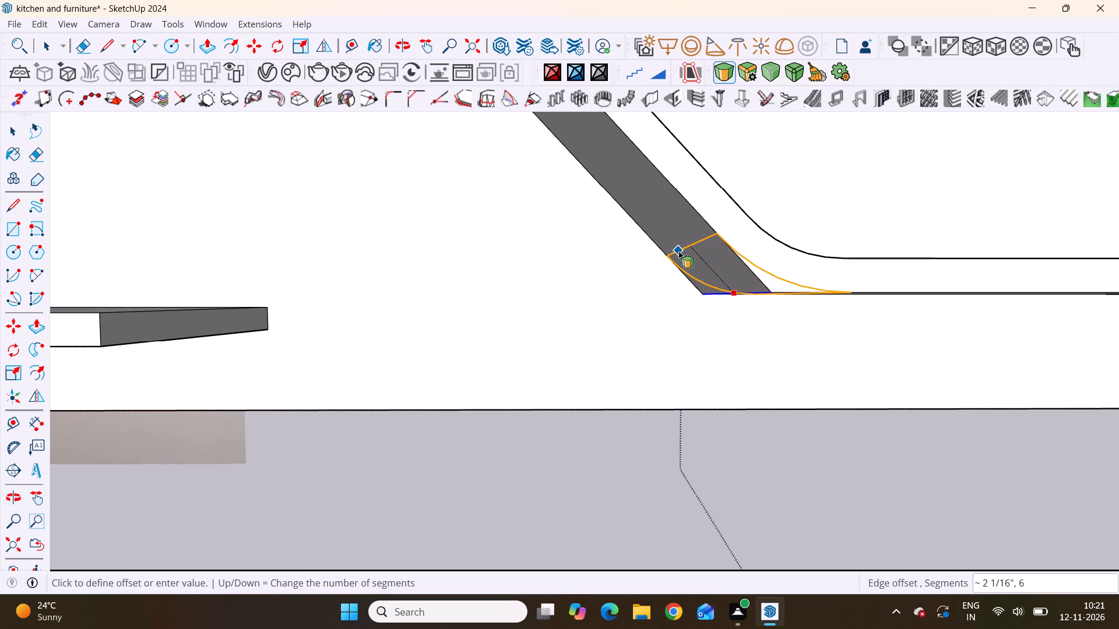
pyautogui.click(678, 253)
# Examine the rounded bend at the long foot from several angles and compare the whole band with the reference picture.
pyautogui.scroll(-7, 588, 287)
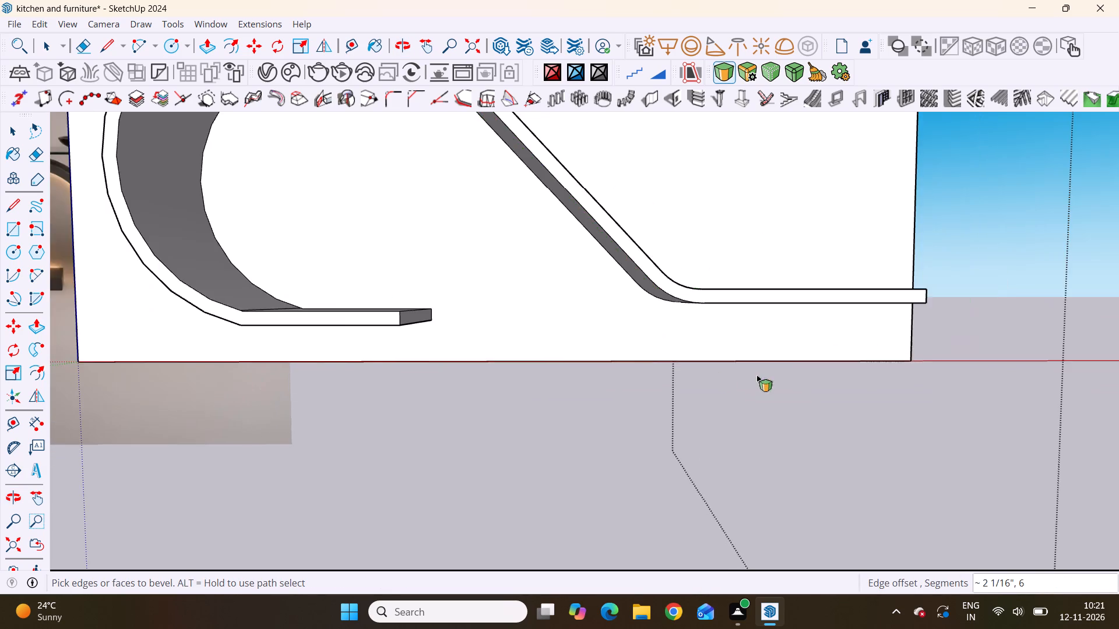
pyautogui.moveTo(739, 377); pyautogui.dragTo(688, 346, button='middle')
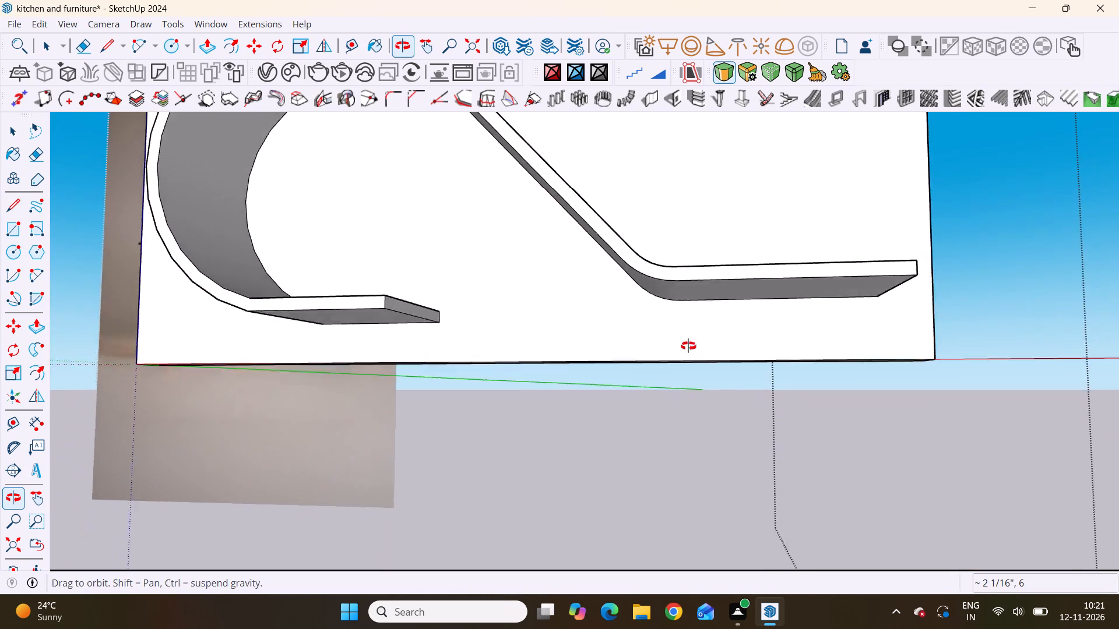
pyautogui.moveTo(688, 346); pyautogui.dragTo(695, 371, button='middle')
pyautogui.scroll(-5, 702, 388)
pyautogui.scroll(10, 685, 348)
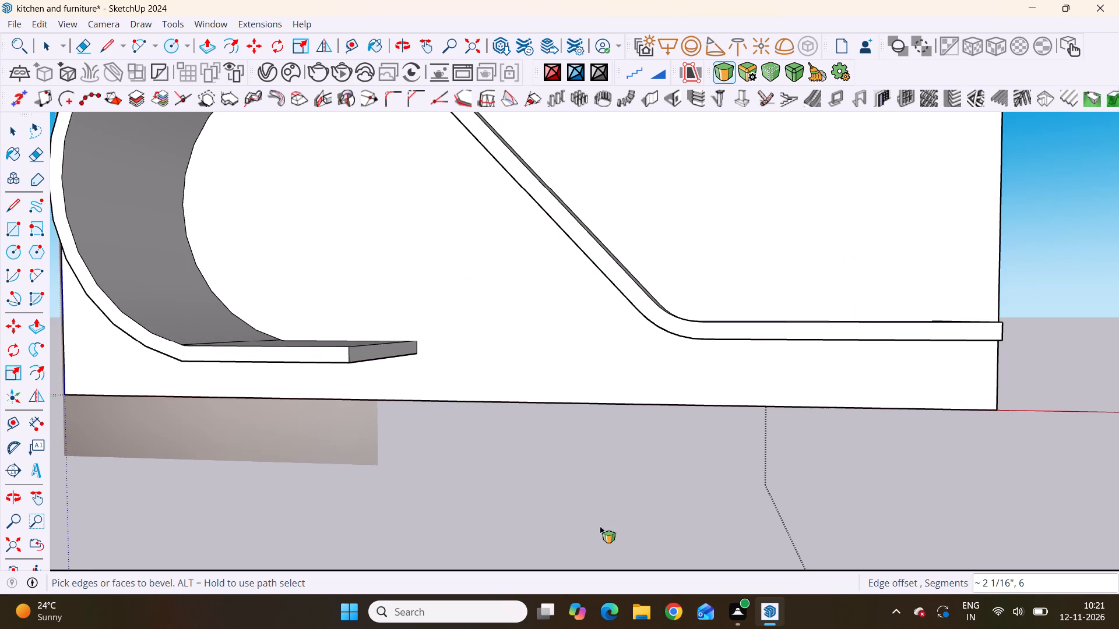
pyautogui.scroll(-9, 590, 527)
pyautogui.scroll(9, 610, 501)
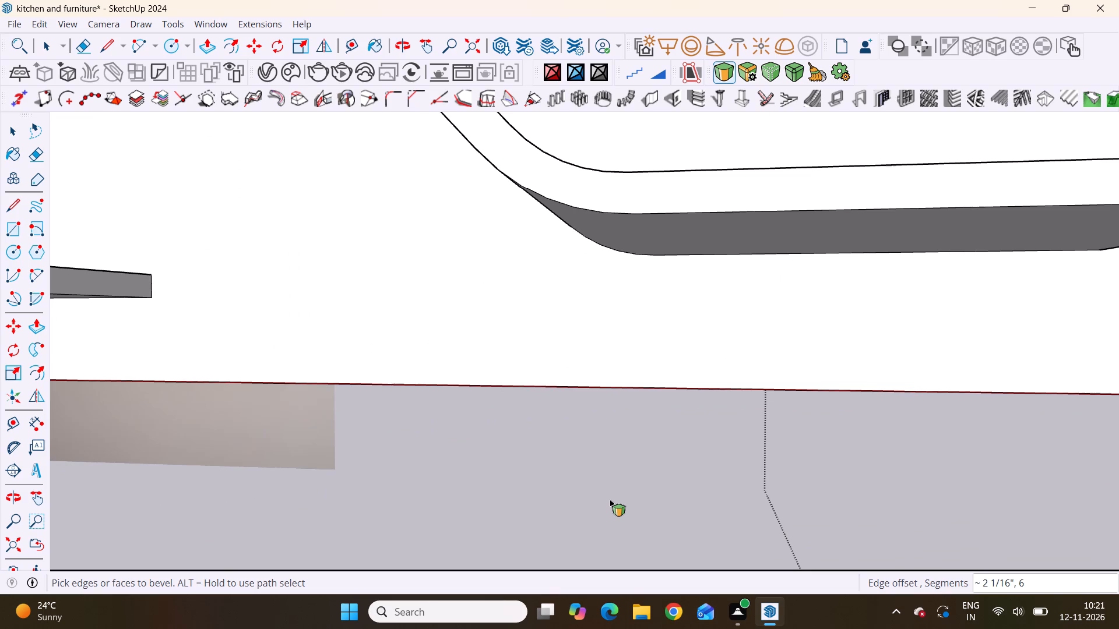
pyautogui.scroll(-10, 99, 303)
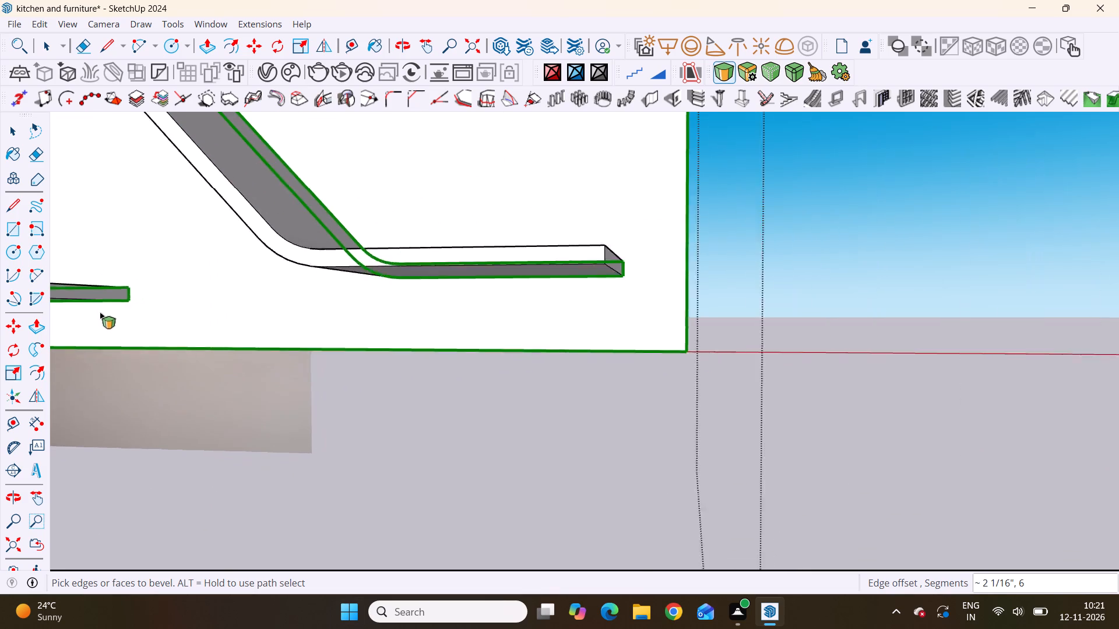
pyautogui.scroll(-5, 383, 338)
pyautogui.scroll(3, 350, 357)
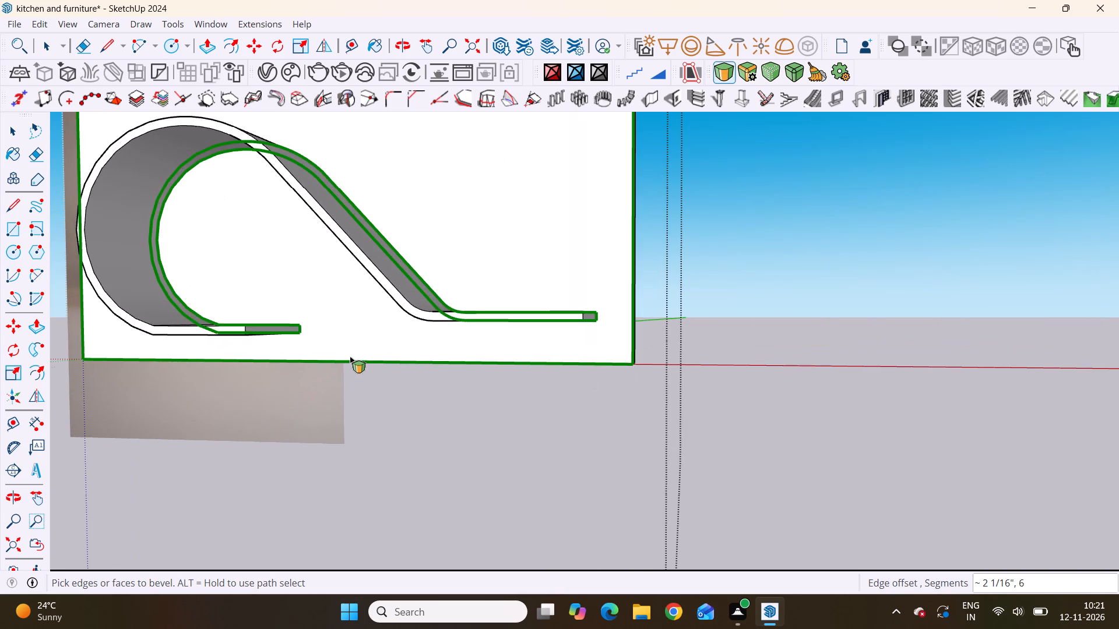
pyautogui.scroll(1, 350, 356)
pyautogui.scroll(-10, 449, 146)
pyautogui.scroll(-4, 474, 289)
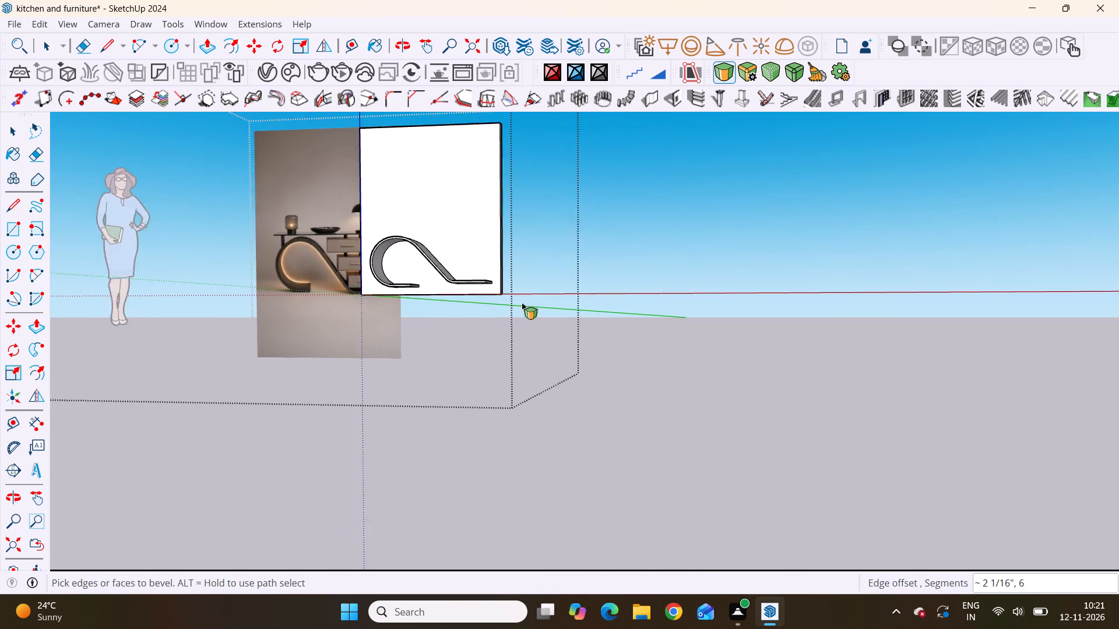
pyautogui.scroll(-3, 522, 303)
pyautogui.moveTo(451, 296); pyautogui.dragTo(553, 323, button='middle')
pyautogui.scroll(9, 497, 248)
pyautogui.scroll(-1, 502, 330)
pyautogui.scroll(4, 503, 328)
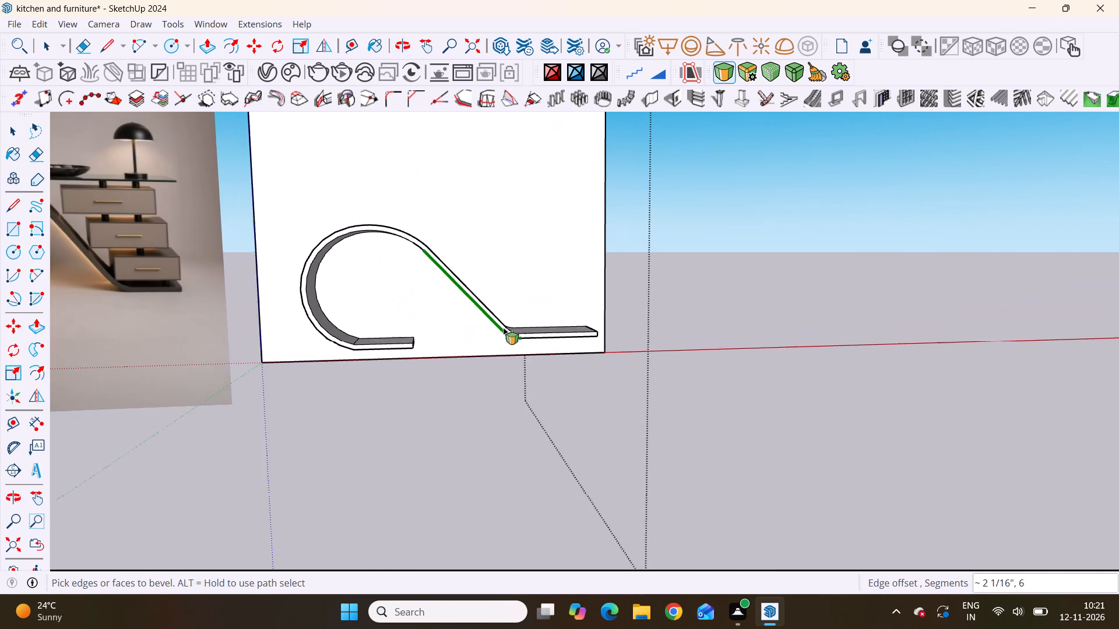
pyautogui.scroll(-2, 660, 368)
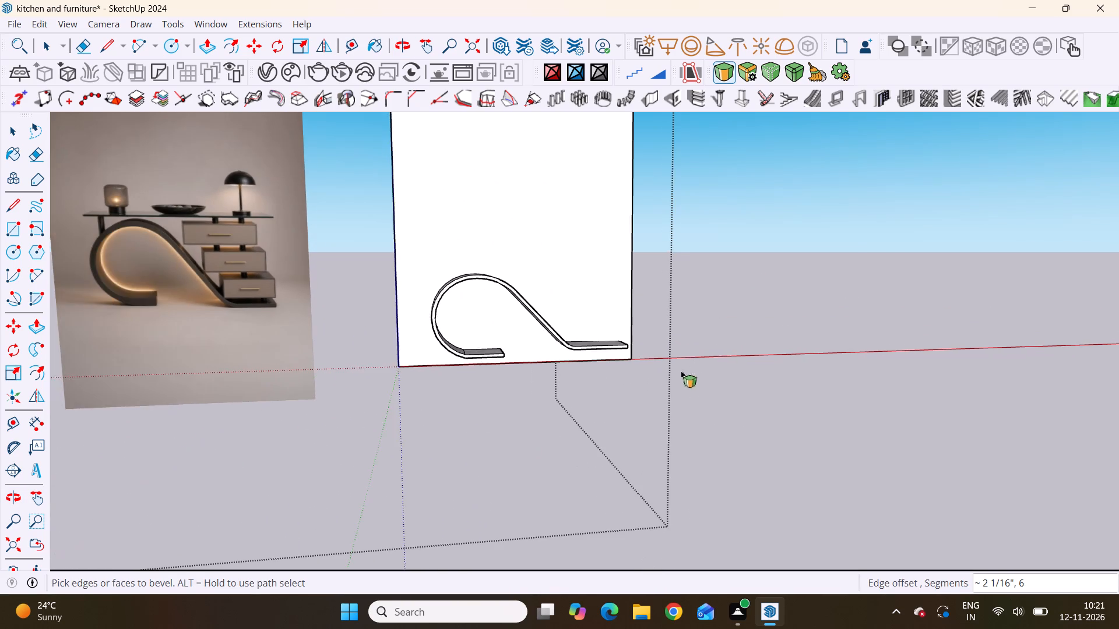
pyautogui.scroll(-3, 681, 371)
pyautogui.scroll(9, 125, 324)
pyautogui.scroll(-5, 150, 316)
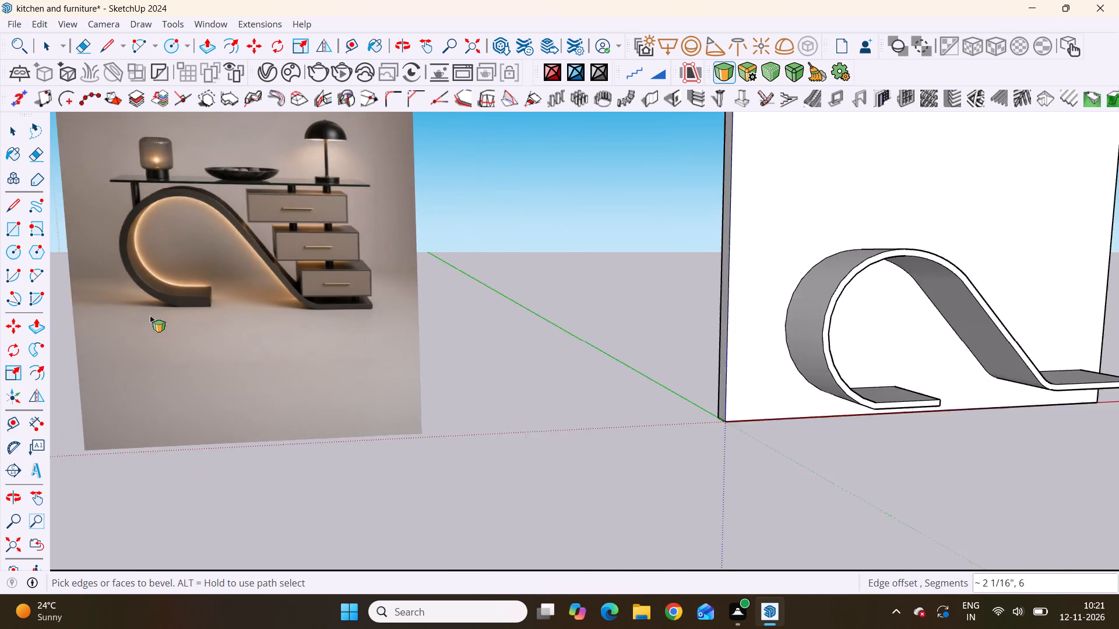
pyautogui.scroll(-6, 150, 316)
pyautogui.scroll(7, 413, 351)
pyautogui.scroll(3, 482, 358)
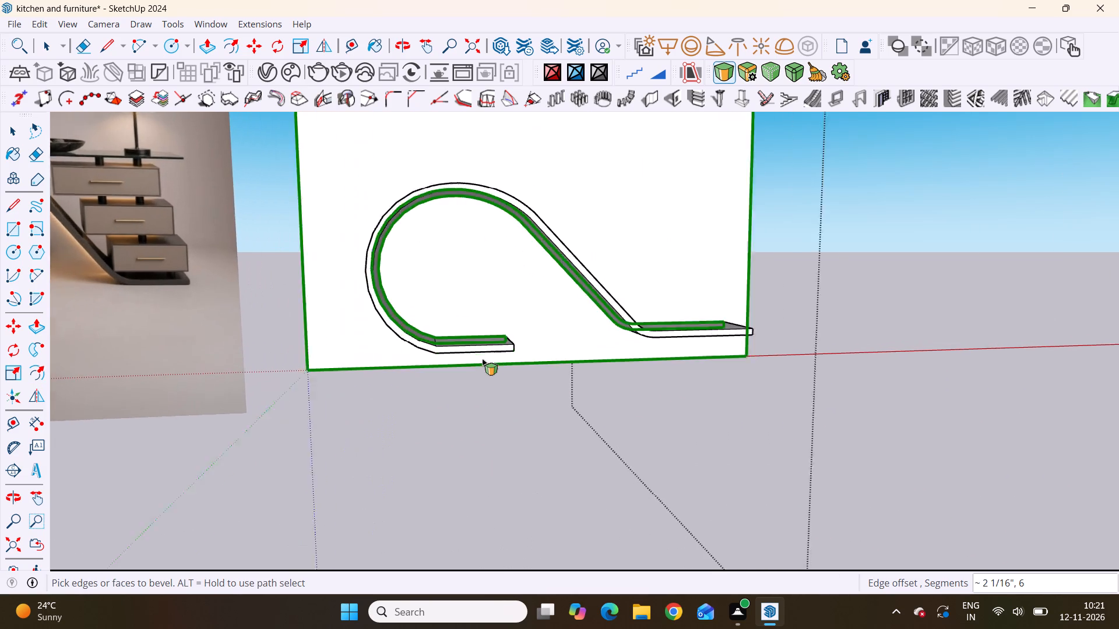
# Draw a line about 10 3/16" long across the band's underside, joining the two corners where the curve meets the short foot.
pyautogui.moveTo(416, 368); pyautogui.dragTo(413, 302, button='middle')
pyautogui.scroll(3, 413, 302)
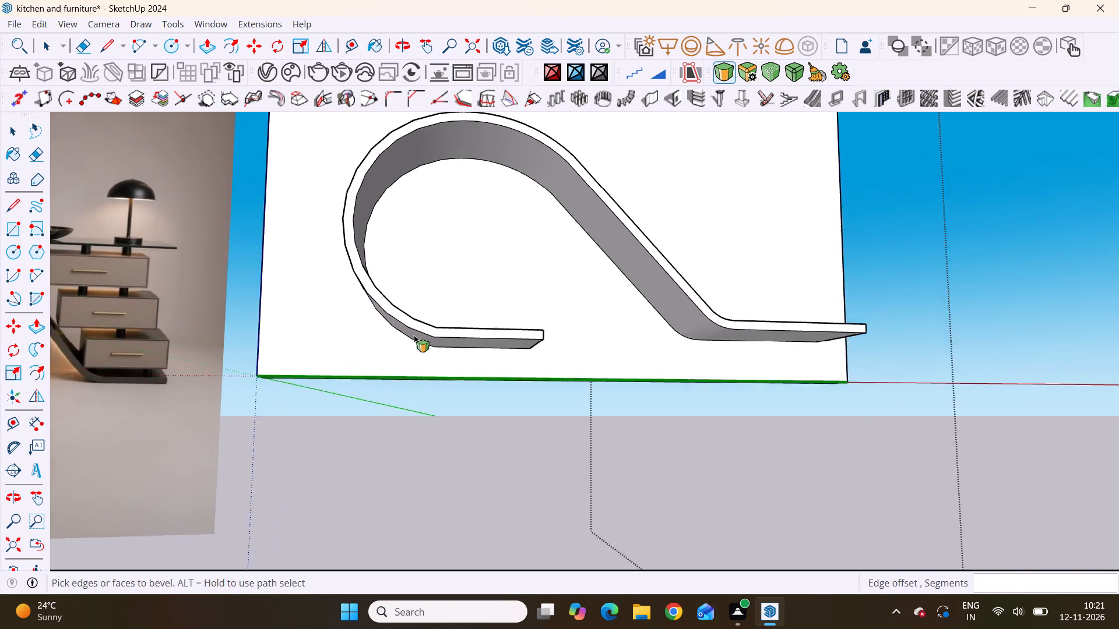
pyautogui.scroll(7, 414, 335)
pyautogui.scroll(4, 475, 360)
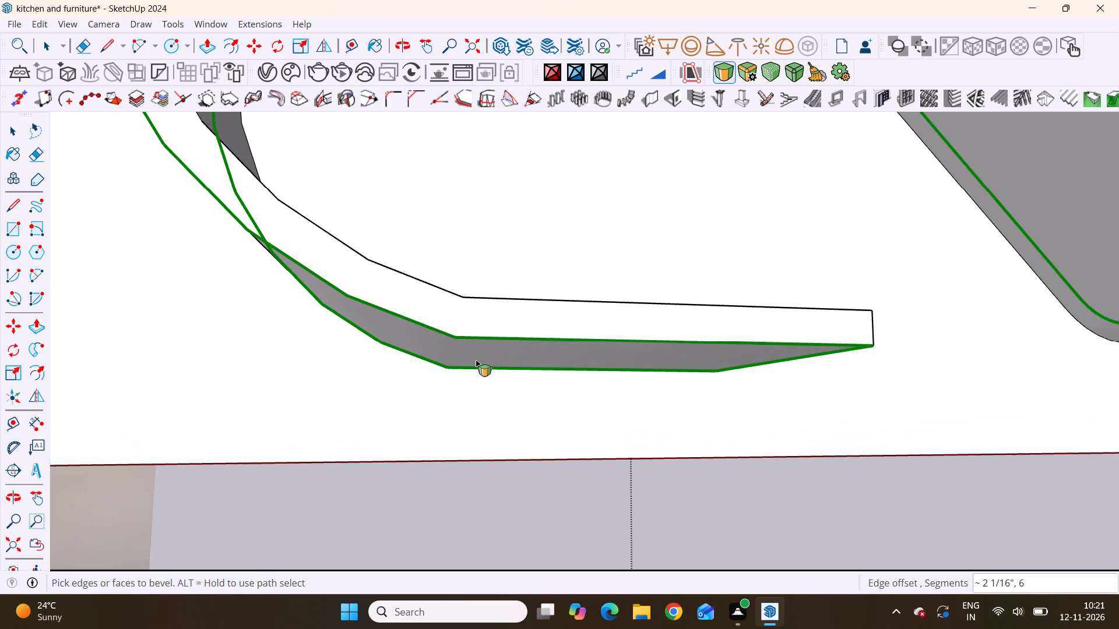
pyautogui.press('space')
pyautogui.press('l')
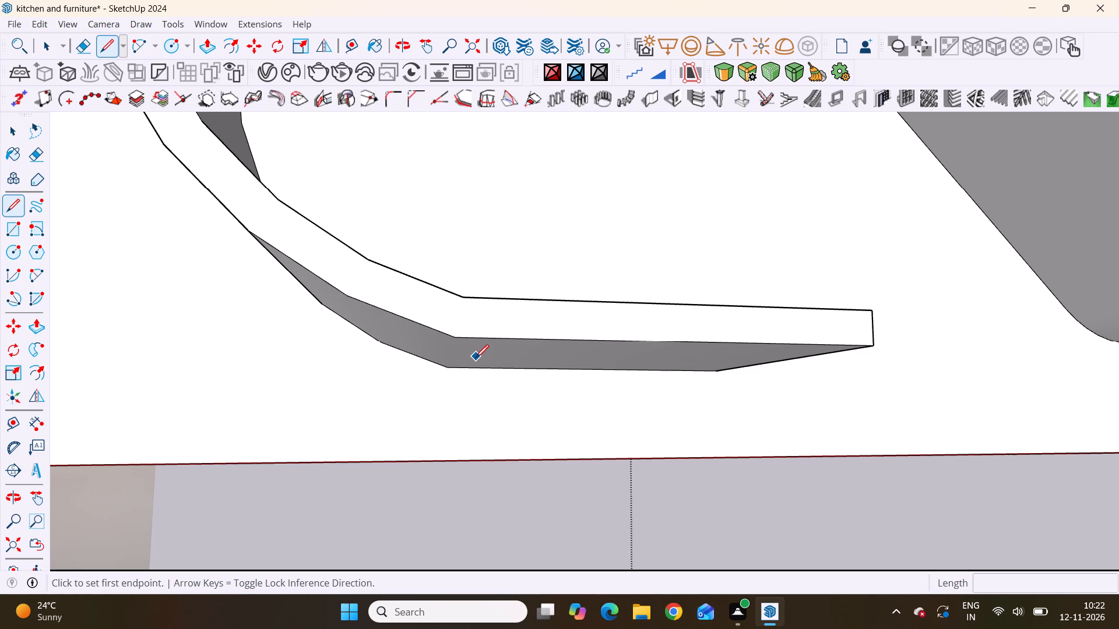
pyautogui.scroll(4, 453, 403)
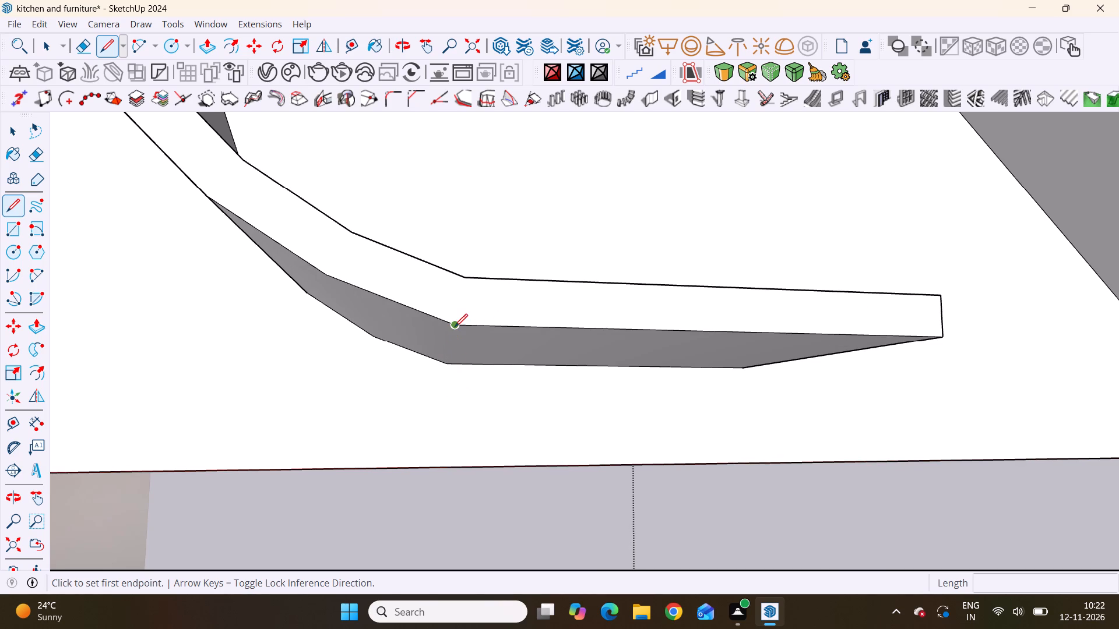
pyautogui.click(455, 326)
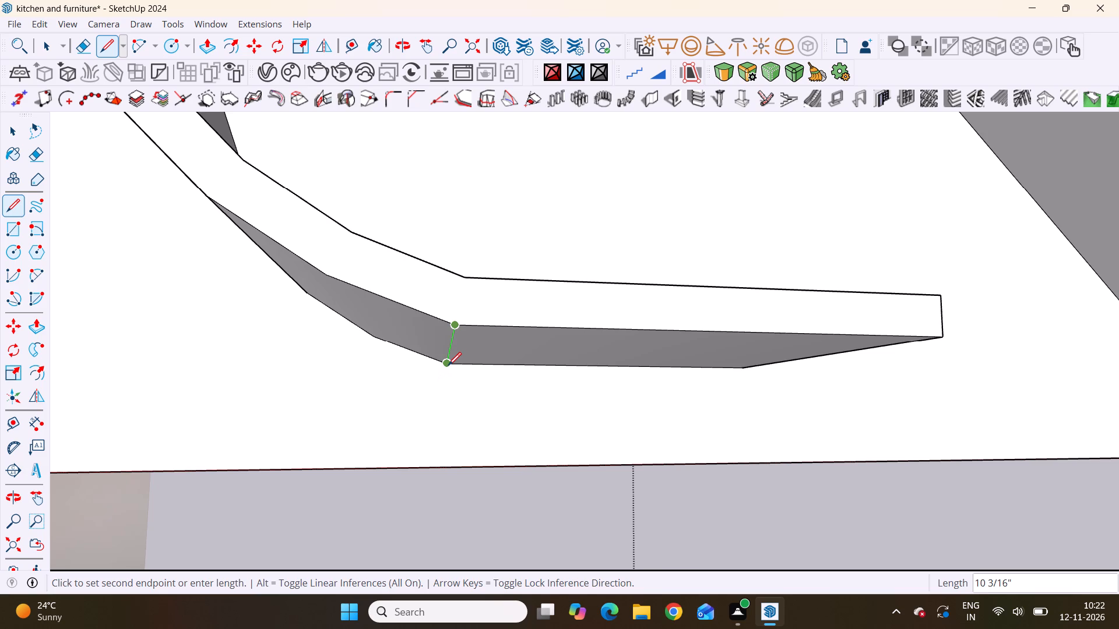
pyautogui.click(448, 365)
pyautogui.press('space')
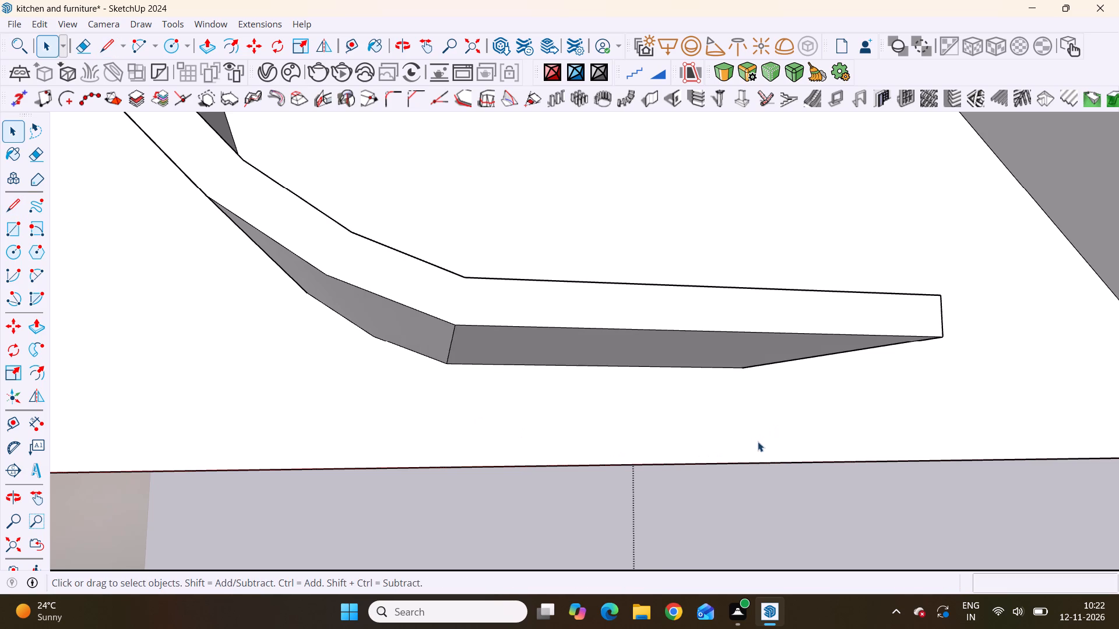
# Bevel the line across the underside where the curve meets the short foot, with an offset of about 1 1/16" and 6 segments.
pyautogui.scroll(3, 434, 380)
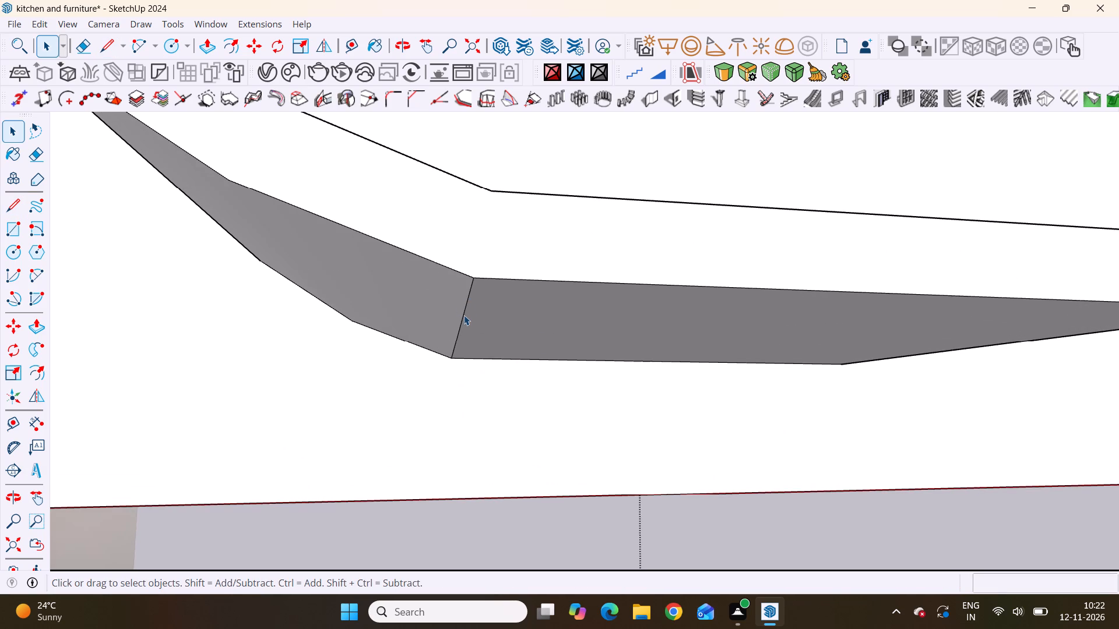
pyautogui.click(464, 315)
pyautogui.scroll(-2, 612, 229)
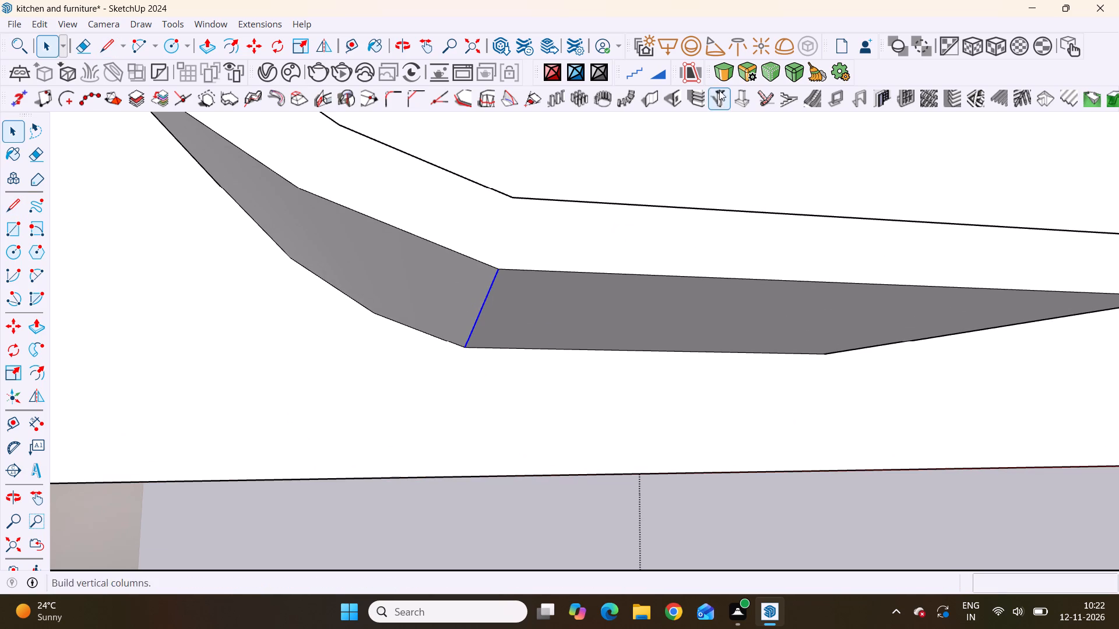
pyautogui.click(722, 80)
pyautogui.click(480, 320)
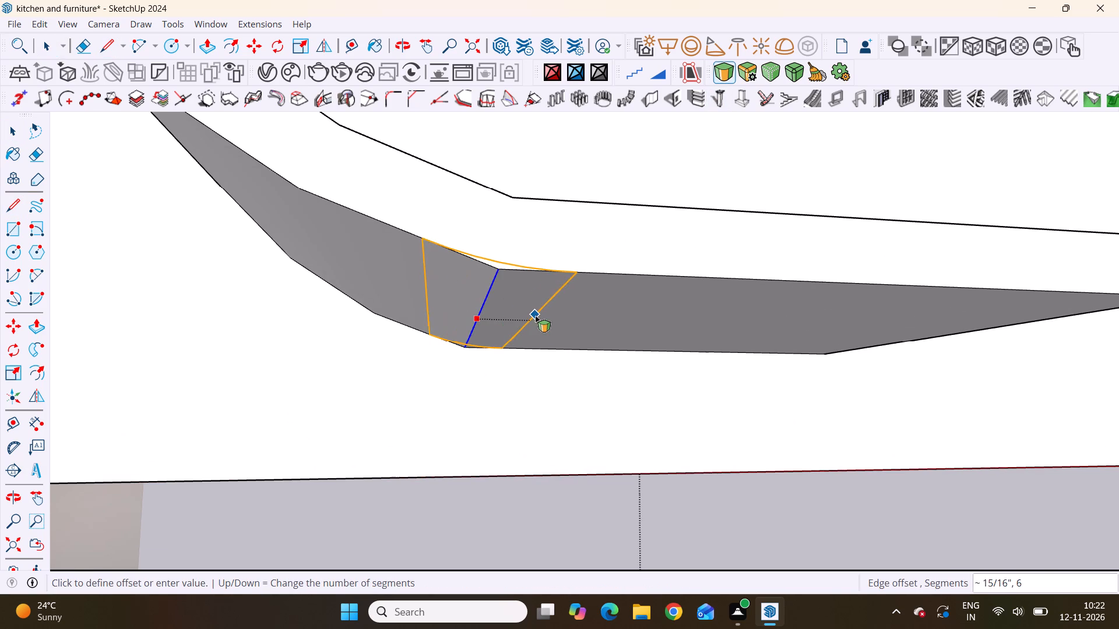
pyautogui.scroll(-8, 535, 319)
pyautogui.moveTo(531, 327); pyautogui.dragTo(484, 372, button='middle')
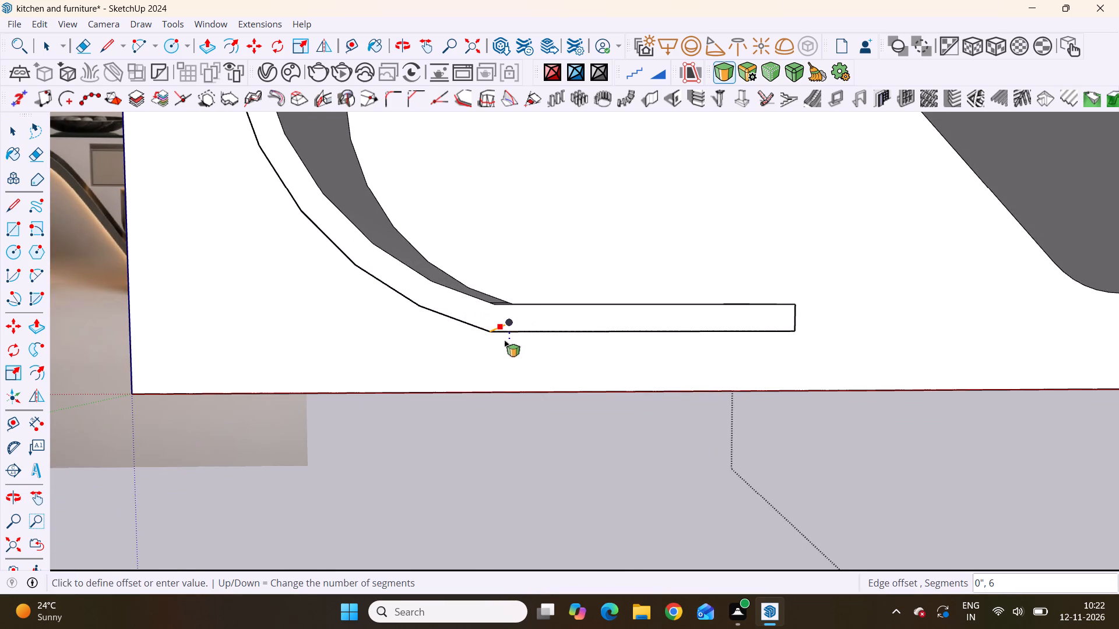
pyautogui.click(522, 328)
pyautogui.scroll(-3, 483, 354)
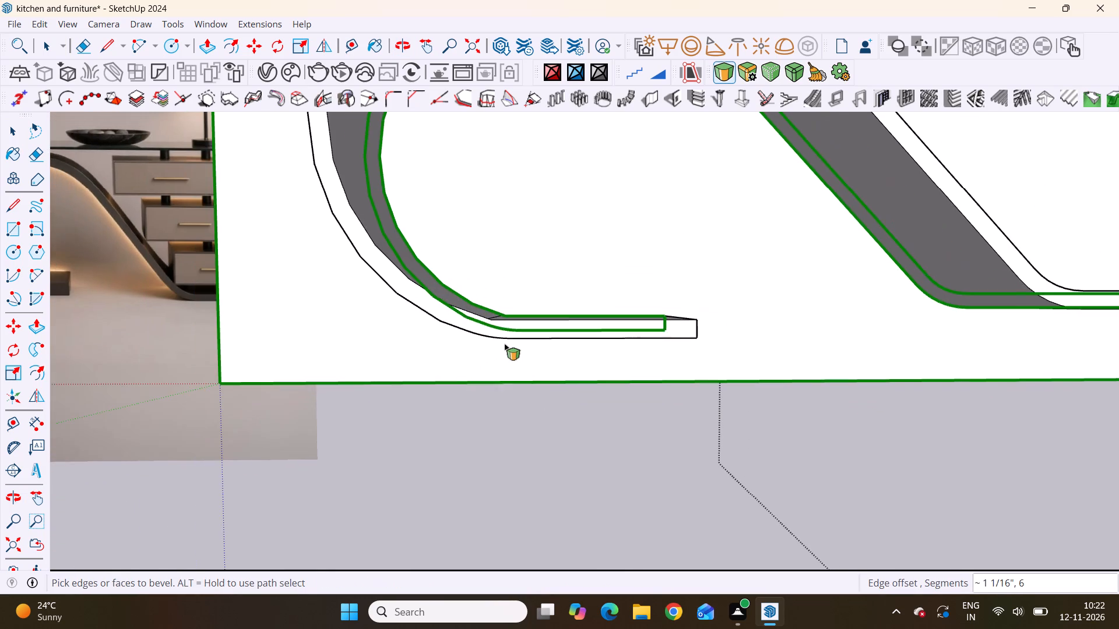
# Delete the misaligned line crossing the band's inner face just before the curve meets the short foot.
pyautogui.moveTo(502, 355); pyautogui.dragTo(504, 333, button='middle')
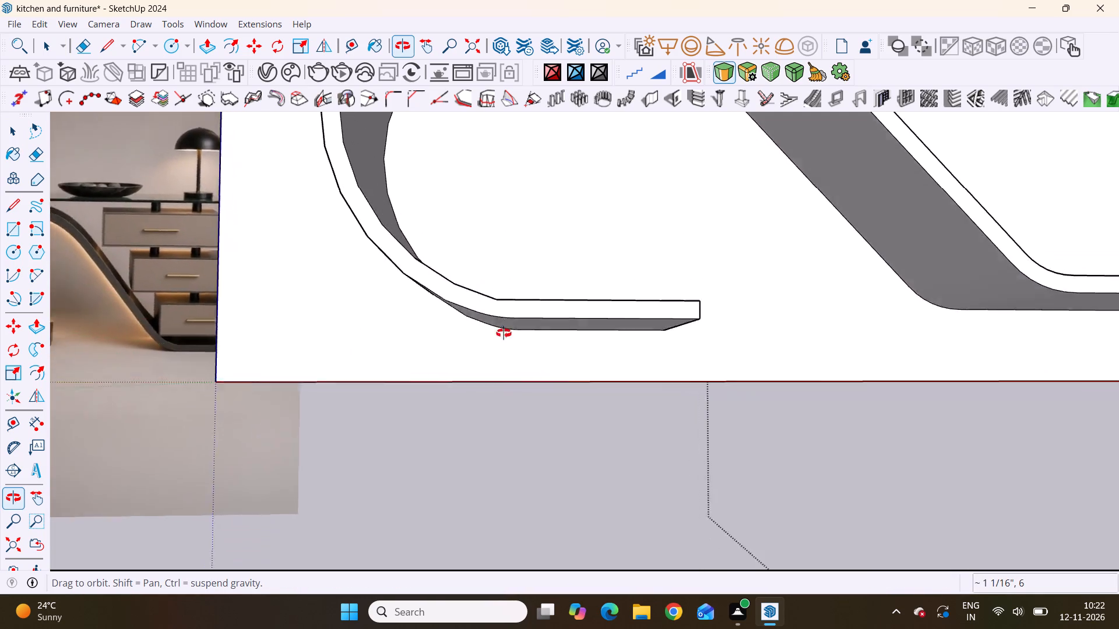
pyautogui.moveTo(504, 333); pyautogui.dragTo(504, 357, button='middle')
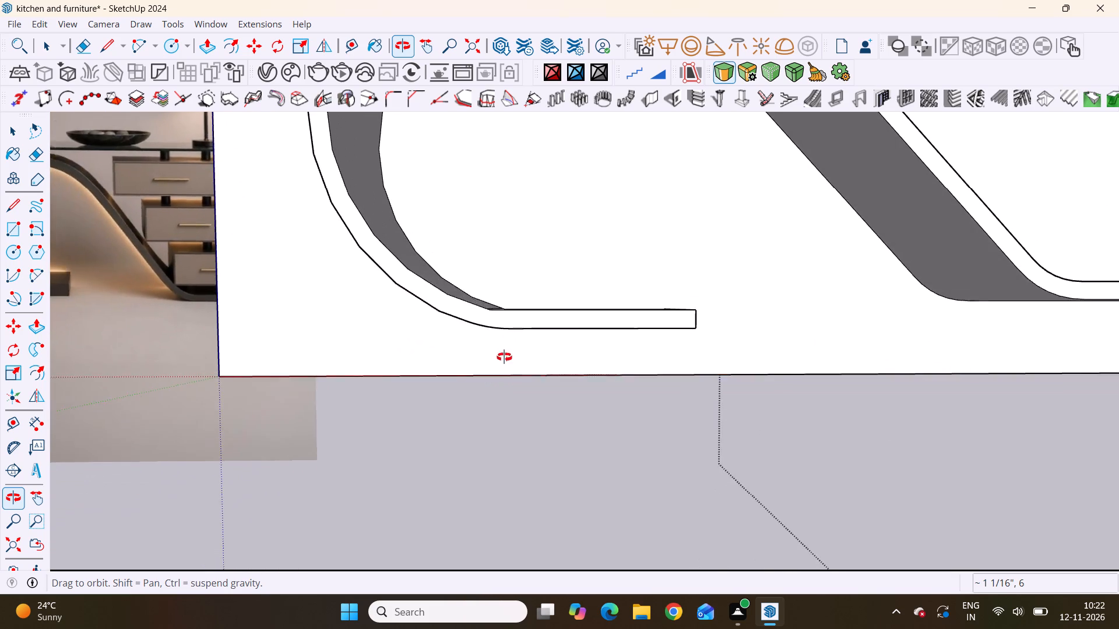
pyautogui.moveTo(504, 357); pyautogui.dragTo(531, 419, button='middle')
pyautogui.scroll(4, 497, 363)
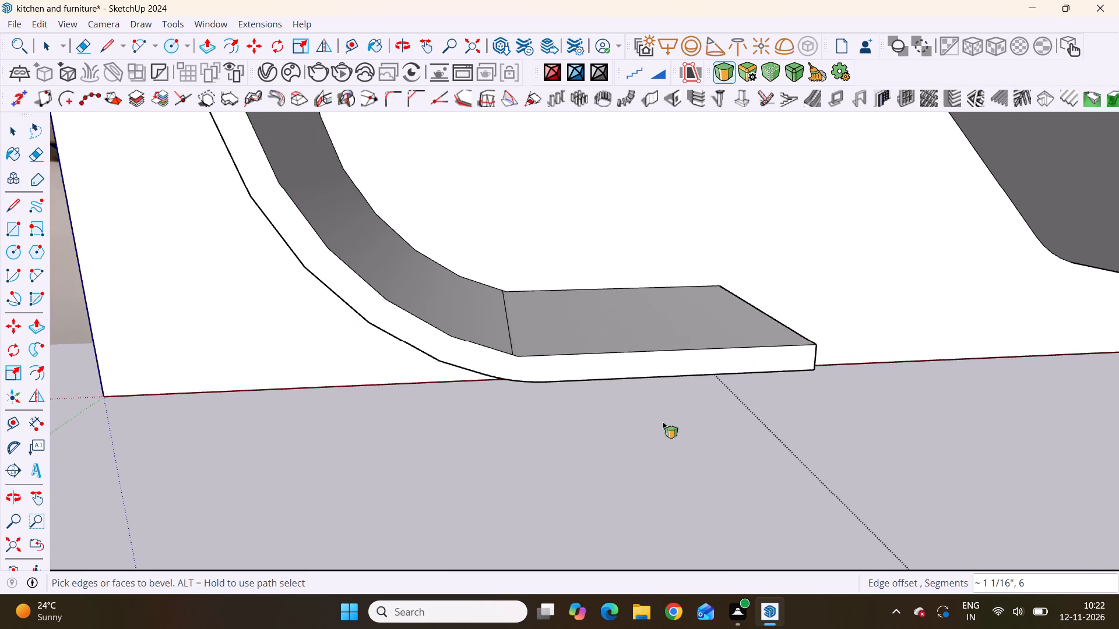
pyautogui.press('space')
pyautogui.scroll(1, 612, 457)
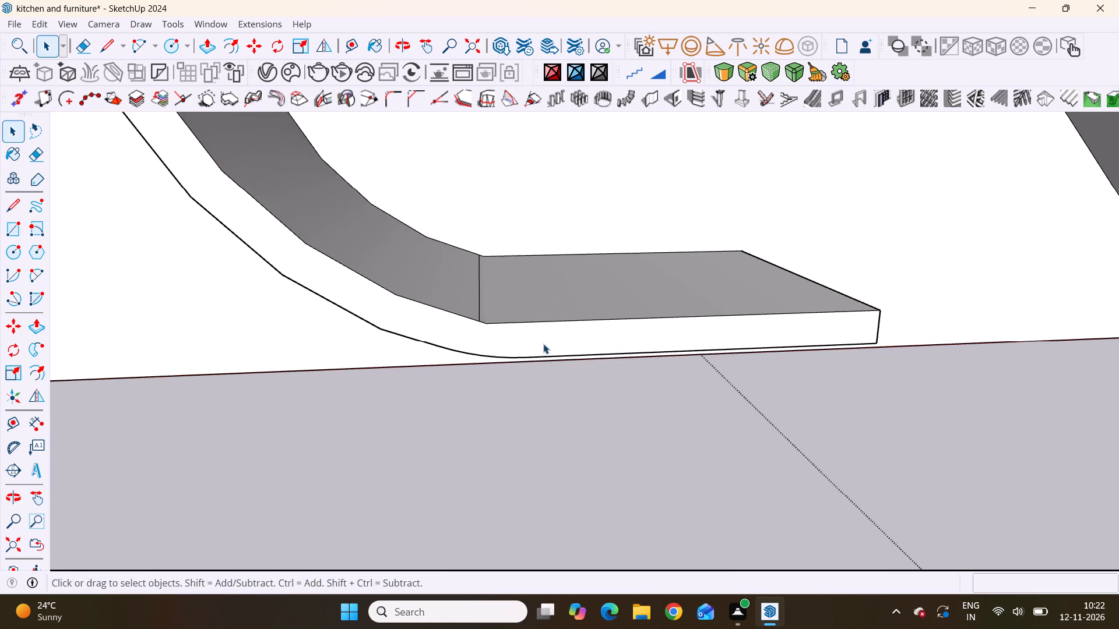
pyautogui.scroll(-2, 545, 335)
pyautogui.moveTo(541, 341); pyautogui.dragTo(498, 418, button='middle')
pyautogui.scroll(5, 496, 282)
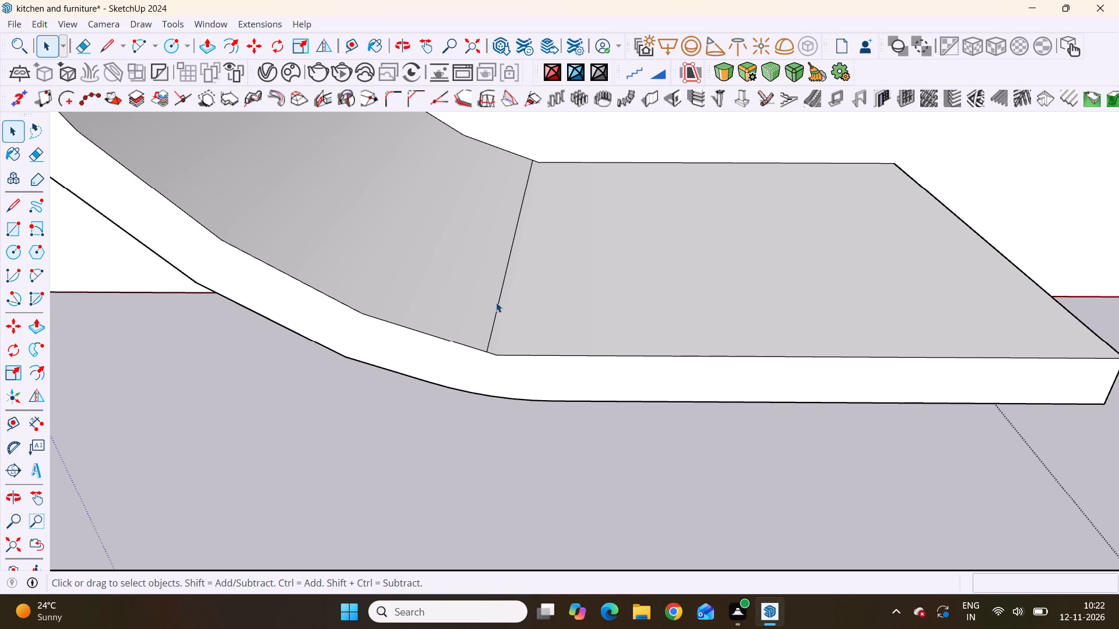
pyautogui.click(497, 303)
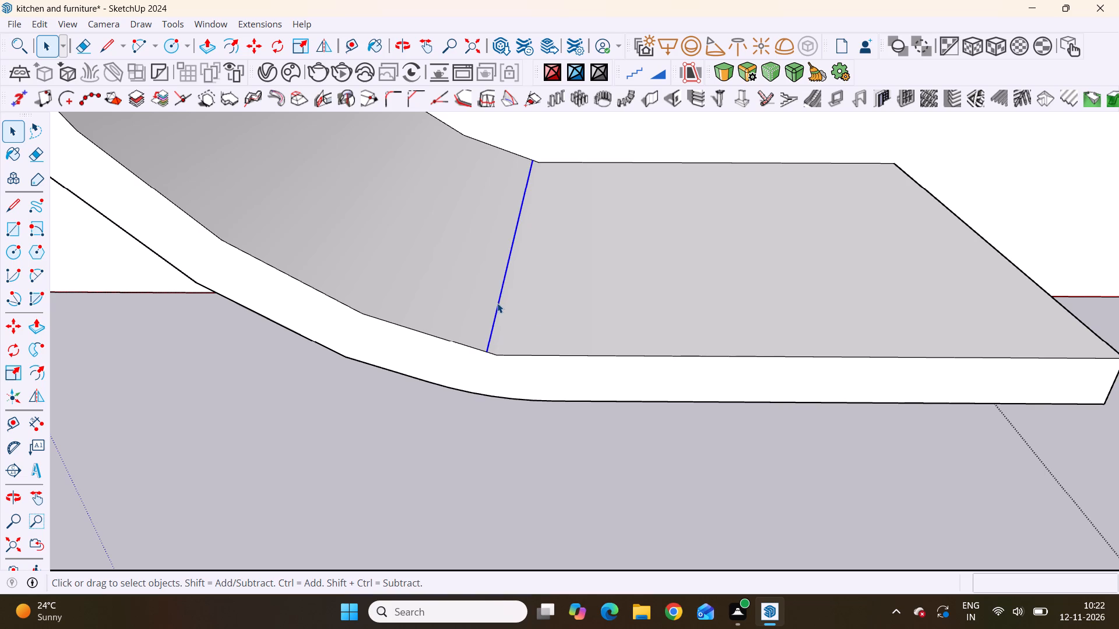
pyautogui.press('Delete')
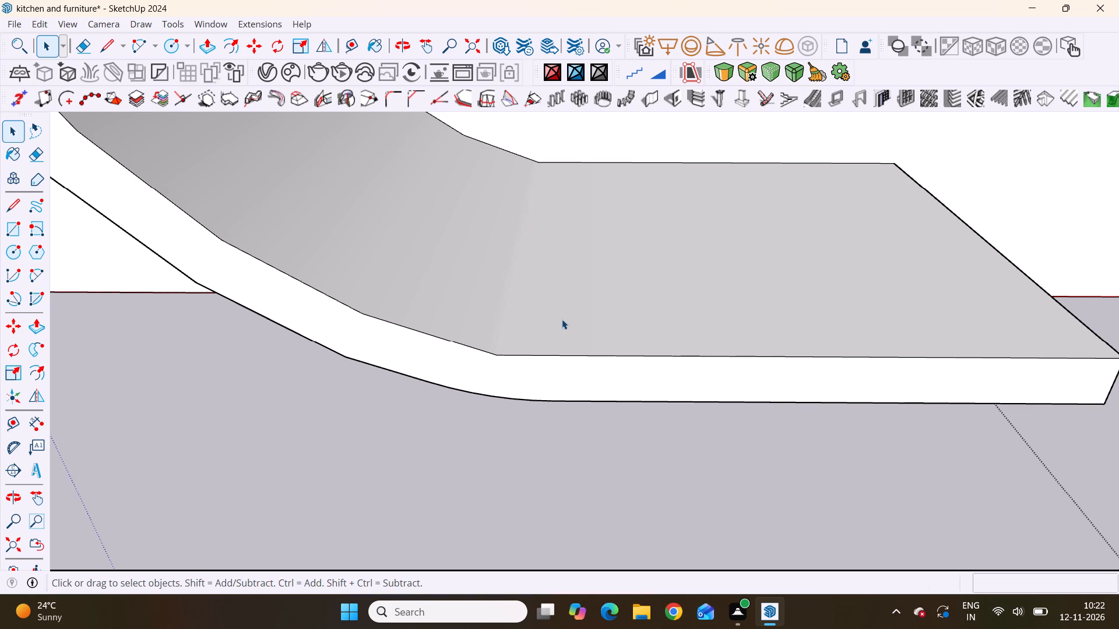
# Draw a line about 10 3/16" long across the band's inner face, joining the two corners where the curve meets the short foot.
pyautogui.press('l')
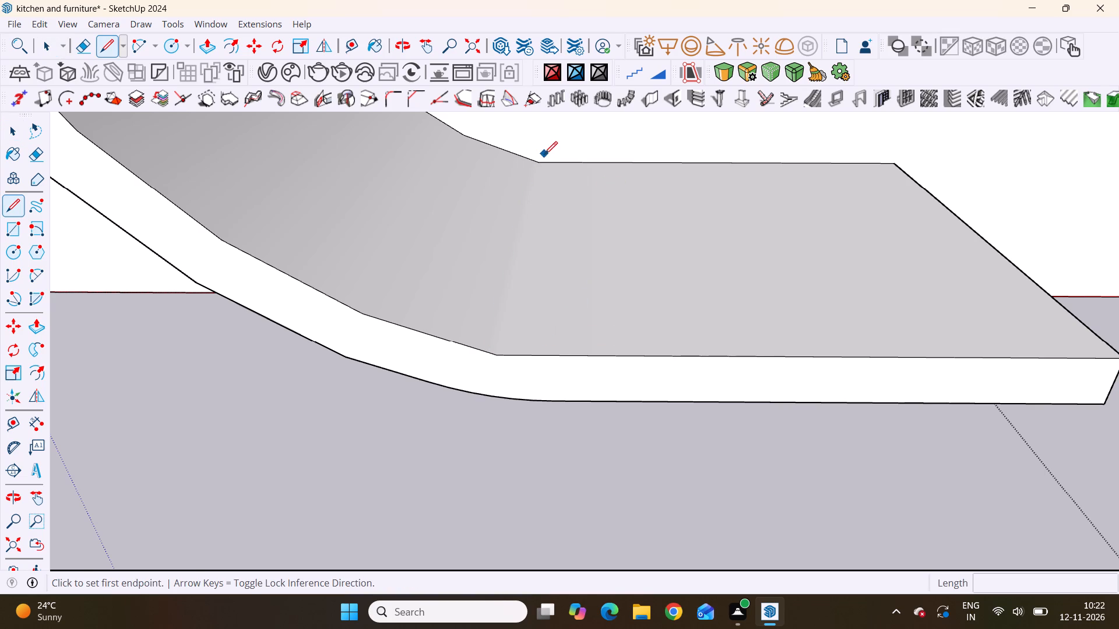
pyautogui.click(540, 163)
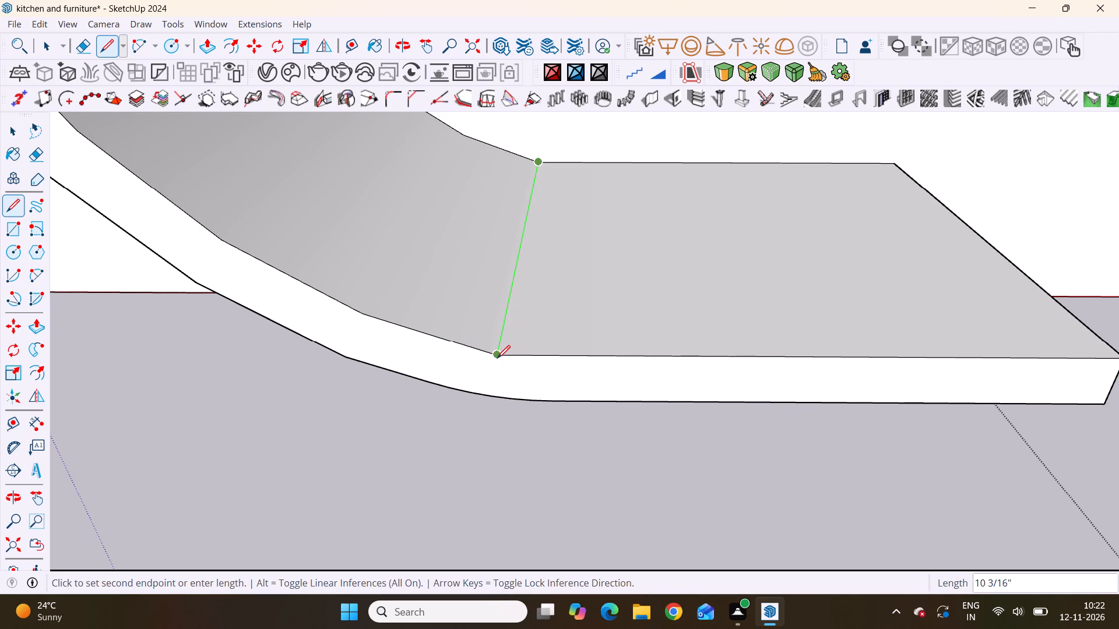
pyautogui.click(495, 355)
pyautogui.press('space')
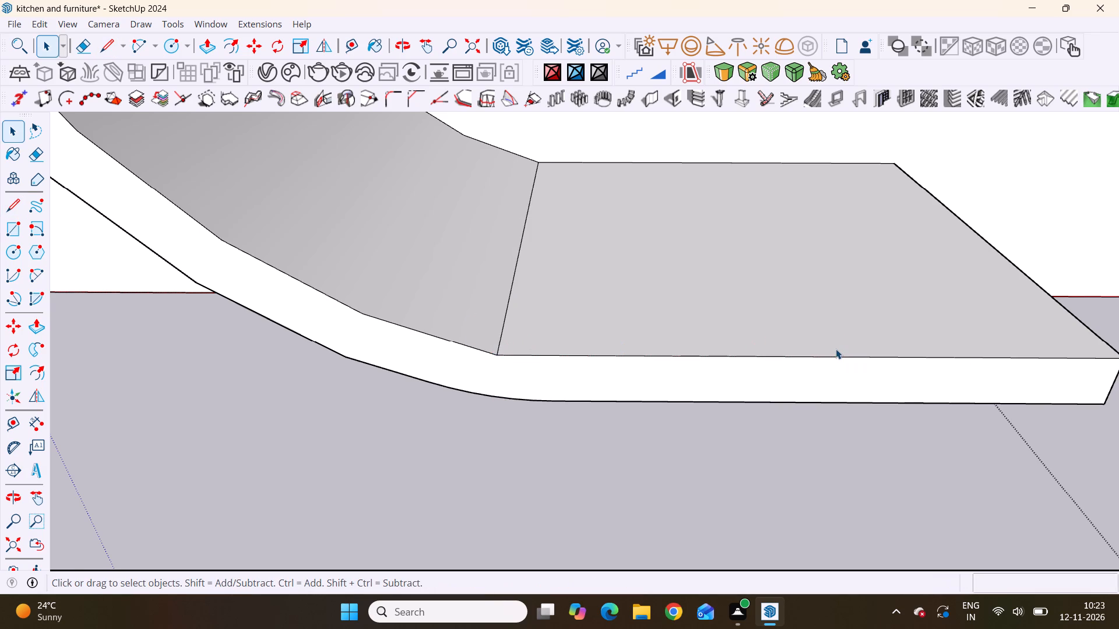
# Bevel the new line on the inner face at the short foot with an offset of about 3/16" and 6 segments.
pyautogui.scroll(-6, 623, 405)
pyautogui.scroll(8, 571, 328)
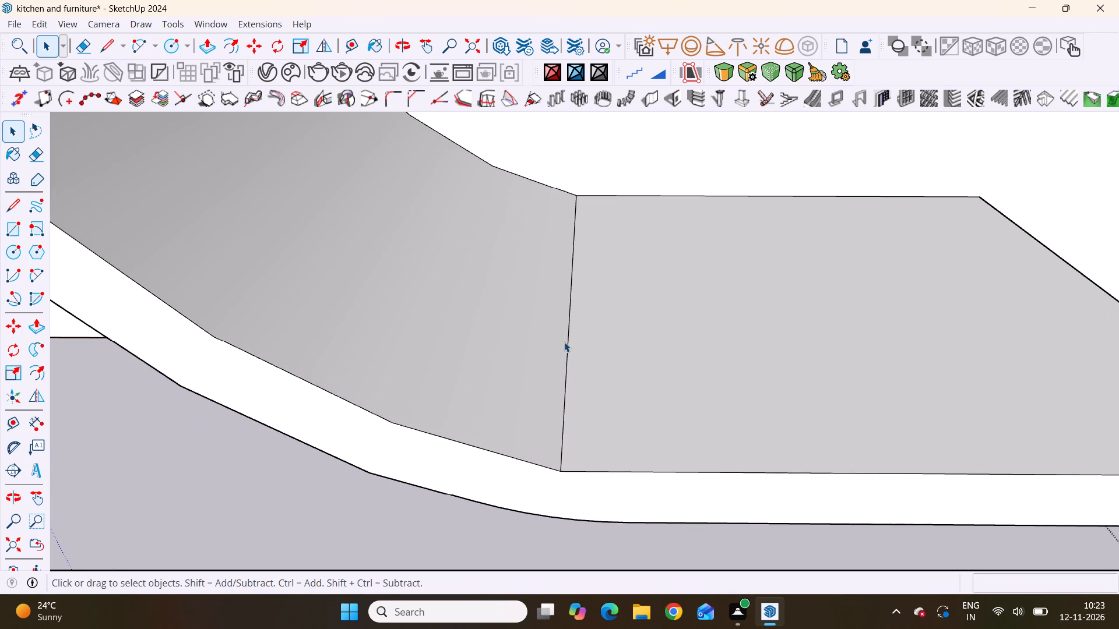
pyautogui.click(568, 344)
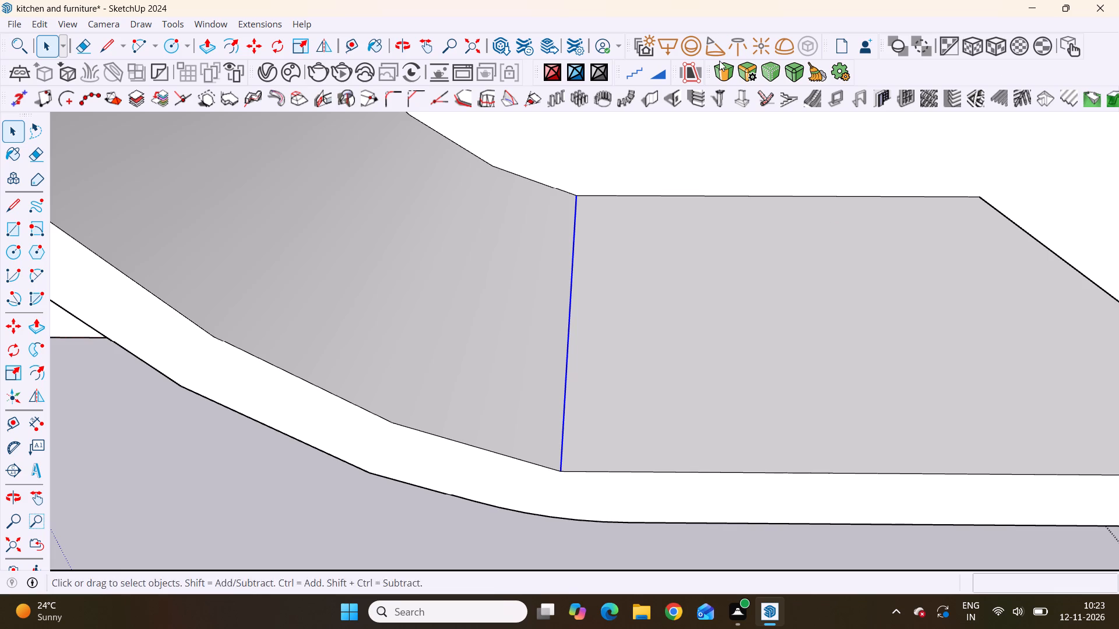
pyautogui.click(723, 68)
pyautogui.click(580, 313)
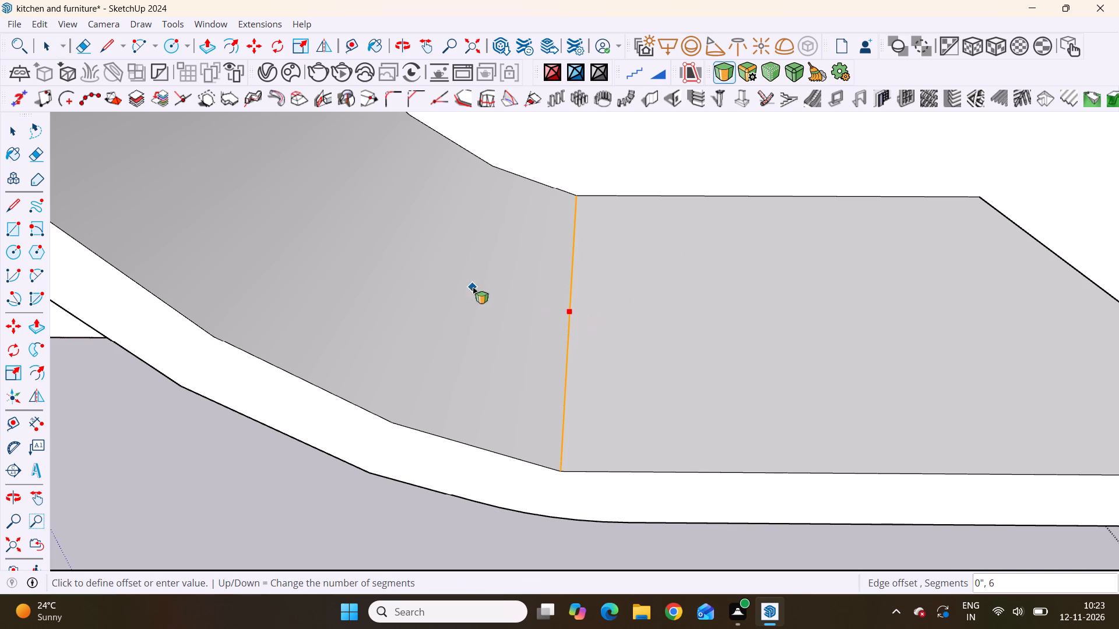
pyautogui.scroll(-7, 636, 358)
pyautogui.moveTo(629, 359); pyautogui.dragTo(611, 303, button='middle')
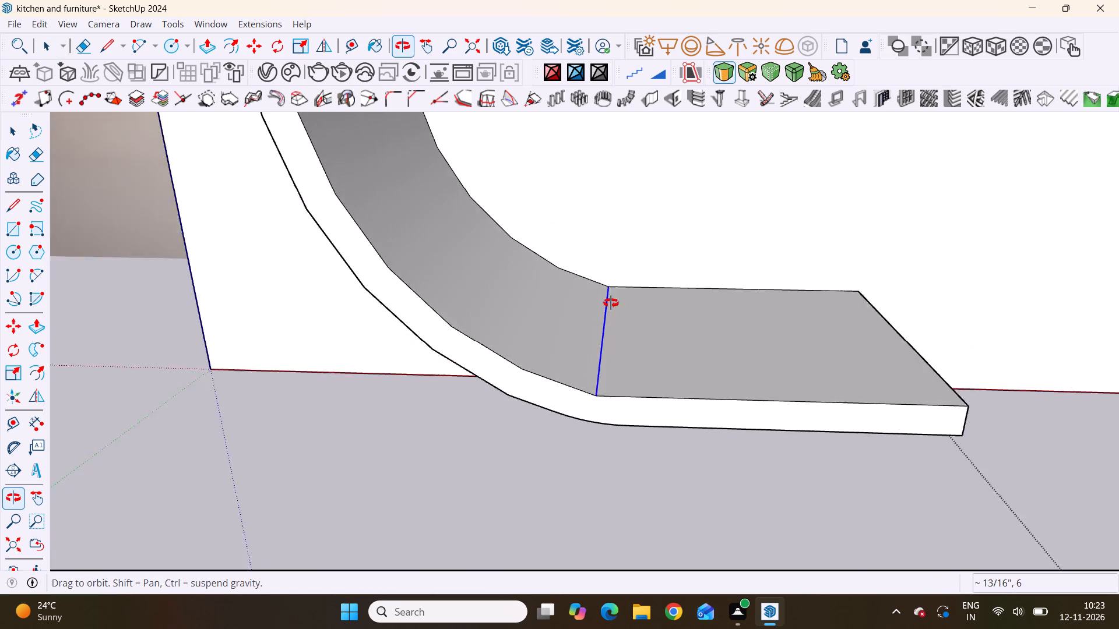
pyautogui.moveTo(611, 303); pyautogui.dragTo(604, 274, button='middle')
pyautogui.scroll(2, 587, 379)
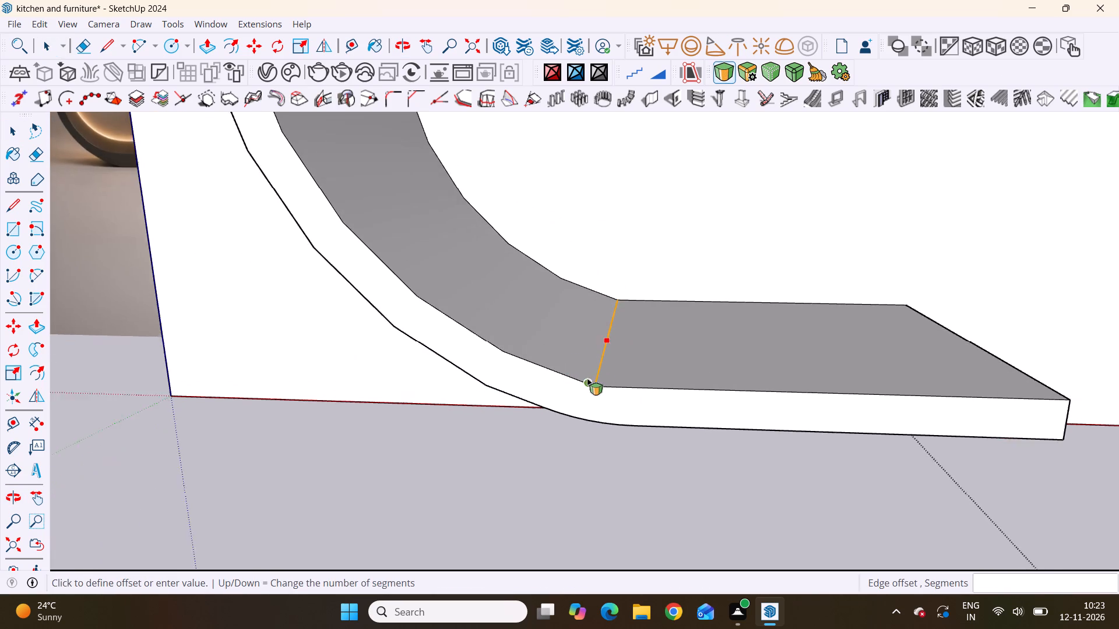
pyautogui.scroll(7, 587, 379)
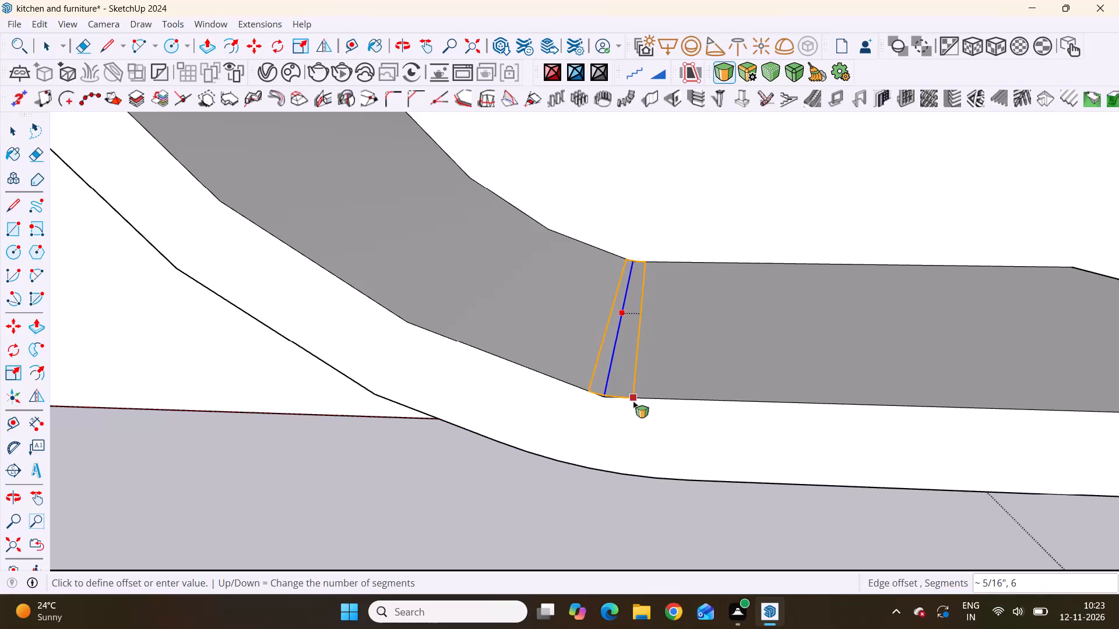
pyautogui.scroll(4, 631, 405)
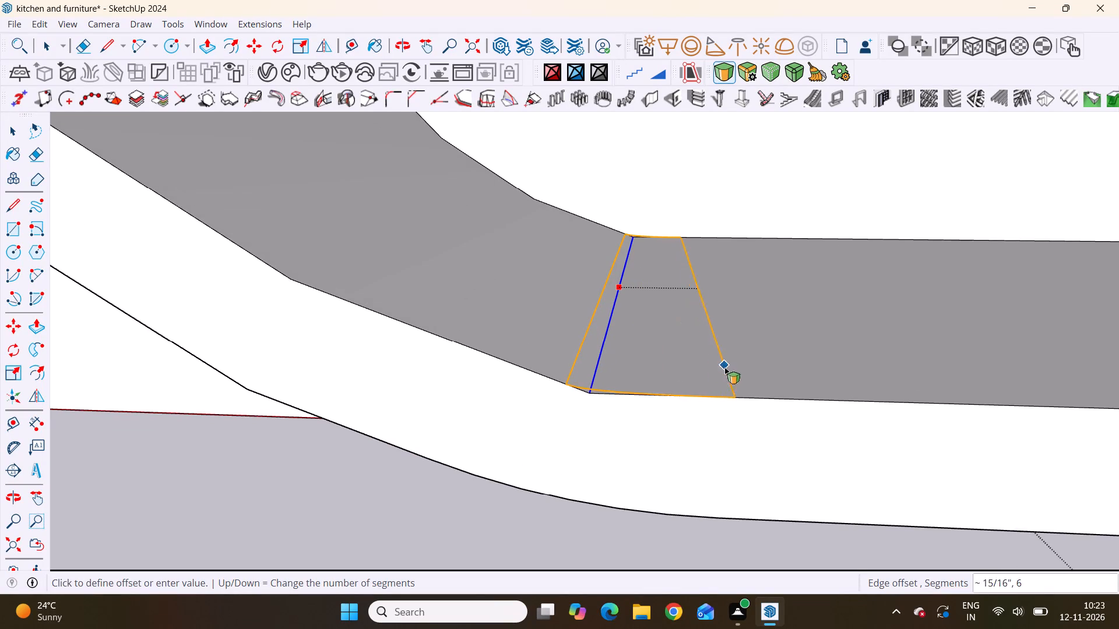
pyautogui.scroll(5, 616, 415)
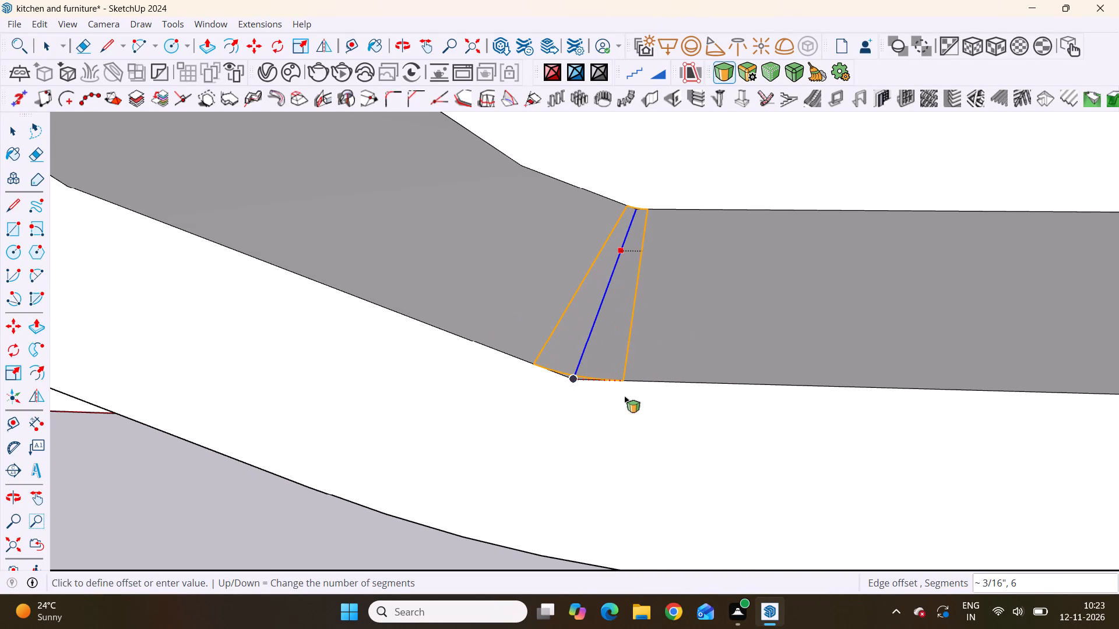
pyautogui.scroll(-4, 640, 403)
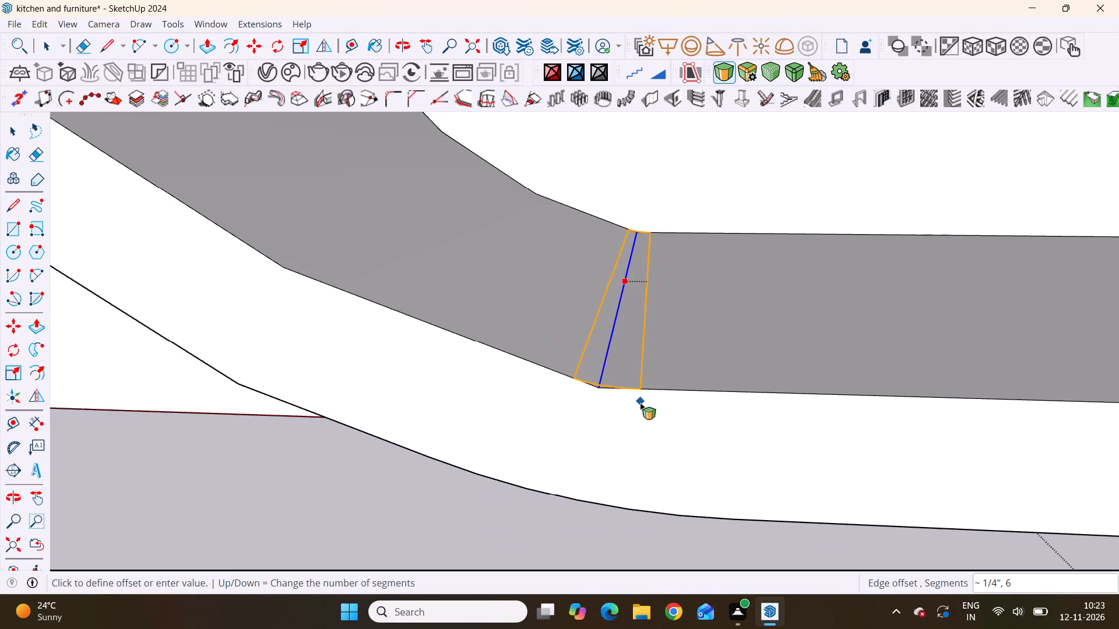
pyautogui.scroll(-9, 640, 403)
pyautogui.scroll(5, 583, 399)
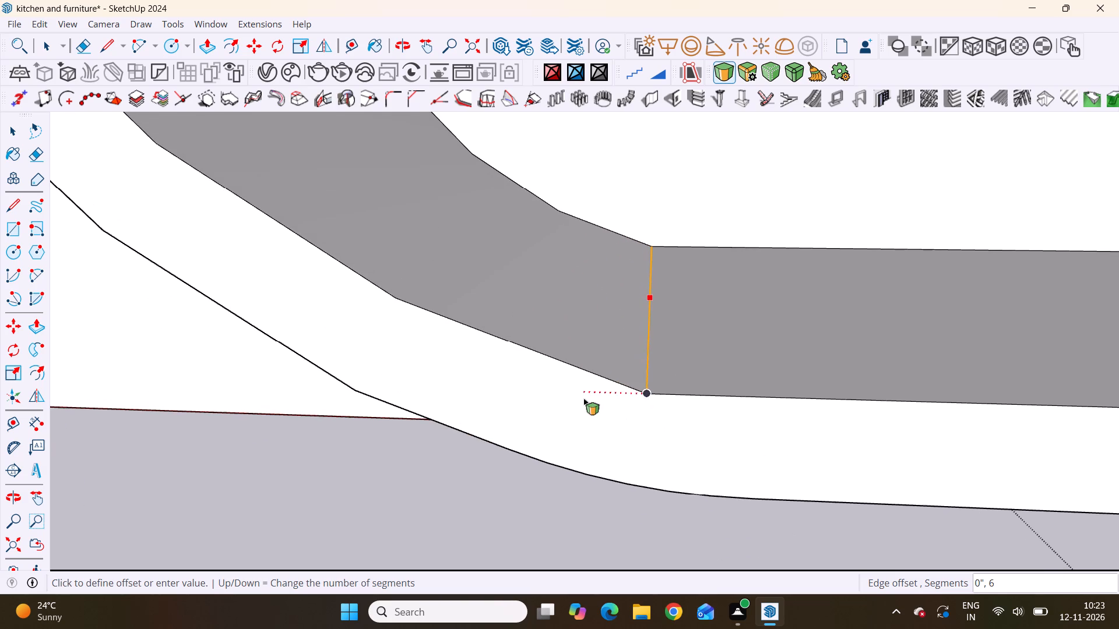
pyautogui.scroll(-4, 668, 415)
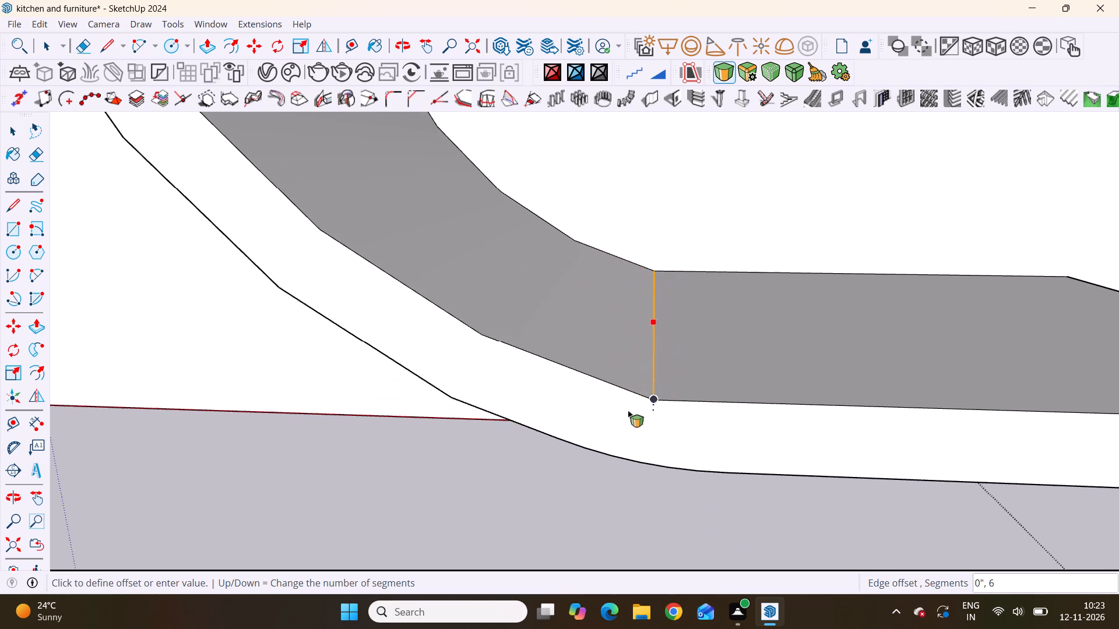
pyautogui.scroll(-3, 626, 409)
pyautogui.moveTo(624, 412); pyautogui.dragTo(623, 358, button='middle')
pyautogui.scroll(1, 623, 358)
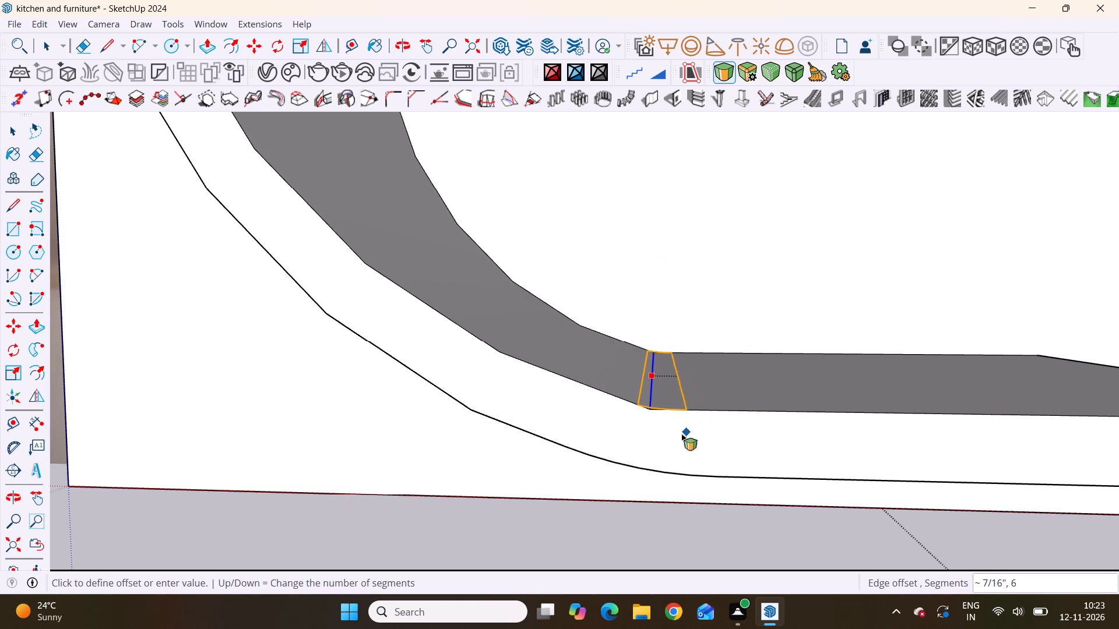
pyautogui.scroll(9, 642, 429)
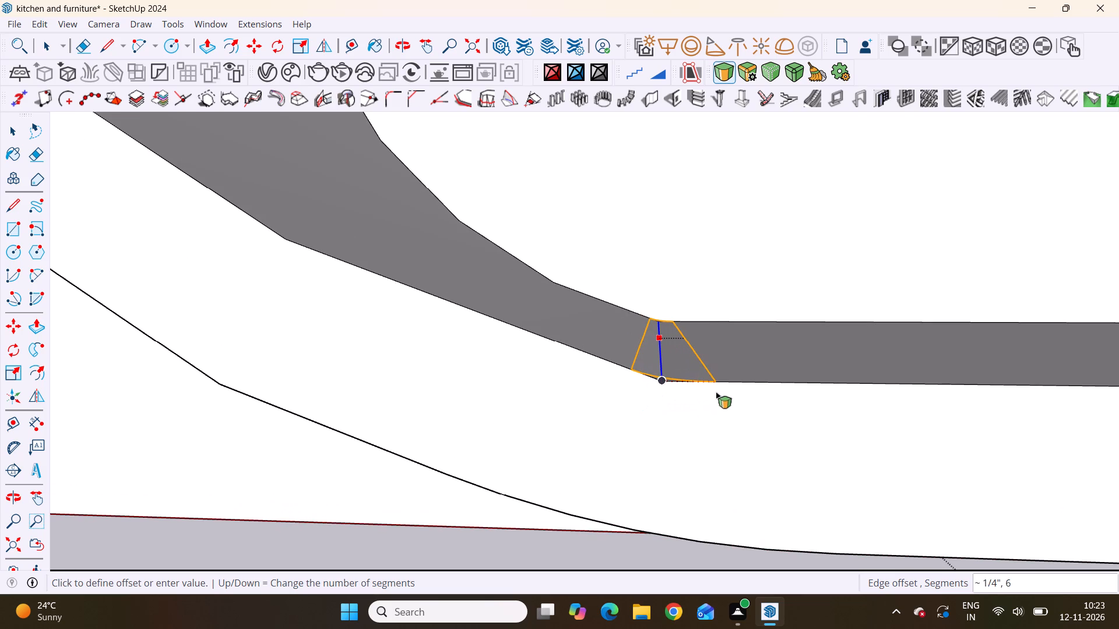
pyautogui.scroll(-8, 702, 390)
pyautogui.scroll(7, 702, 390)
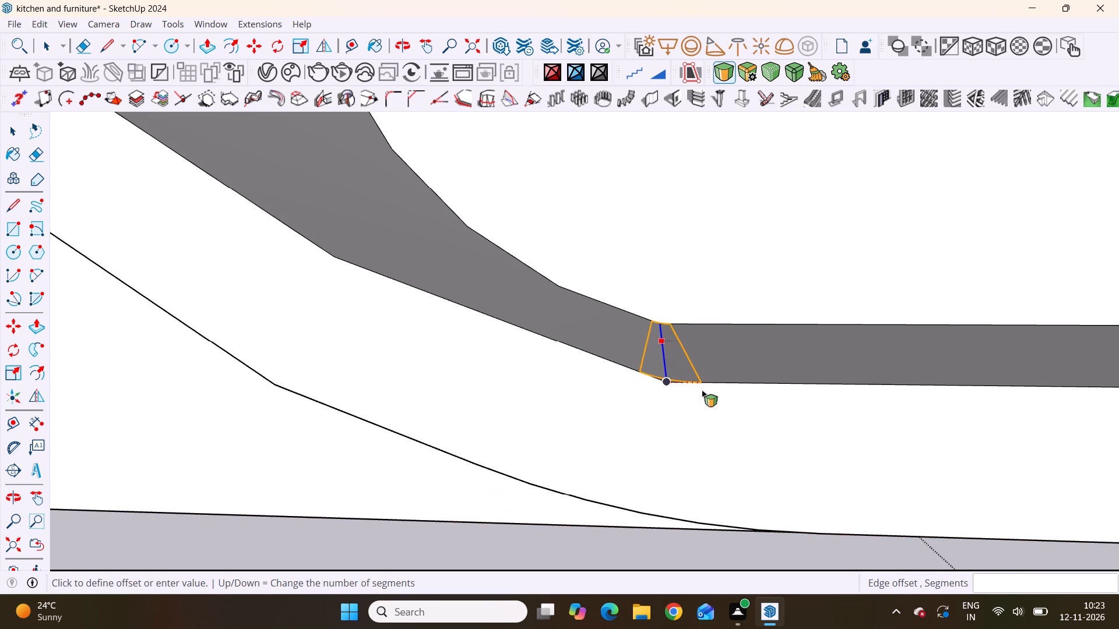
pyautogui.scroll(-4, 702, 390)
pyautogui.moveTo(702, 390); pyautogui.dragTo(694, 445, button='middle')
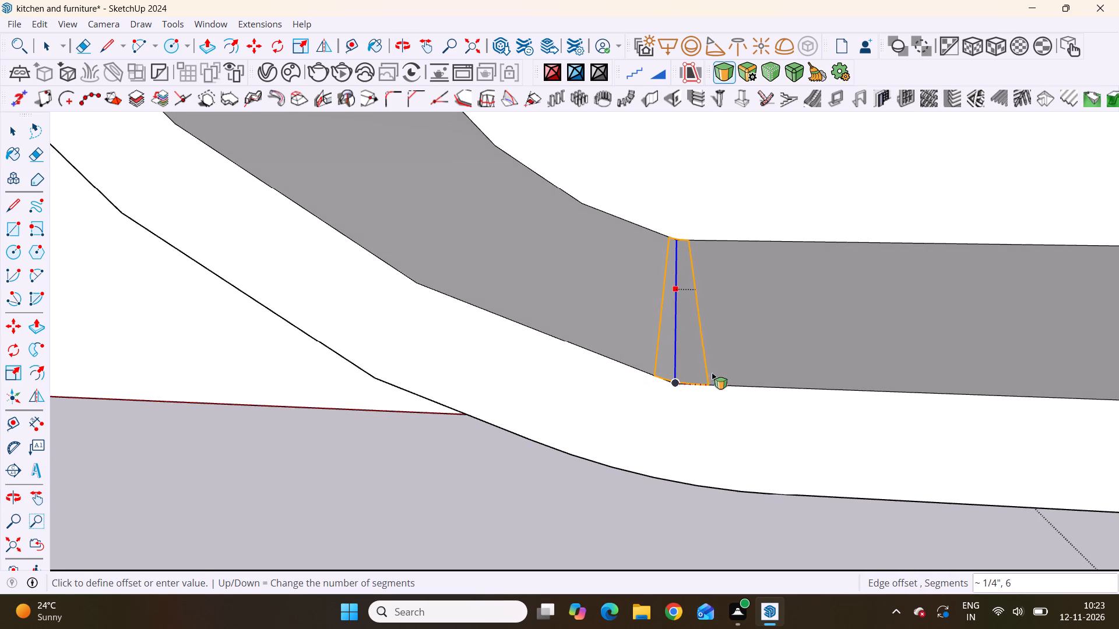
pyautogui.scroll(3, 698, 365)
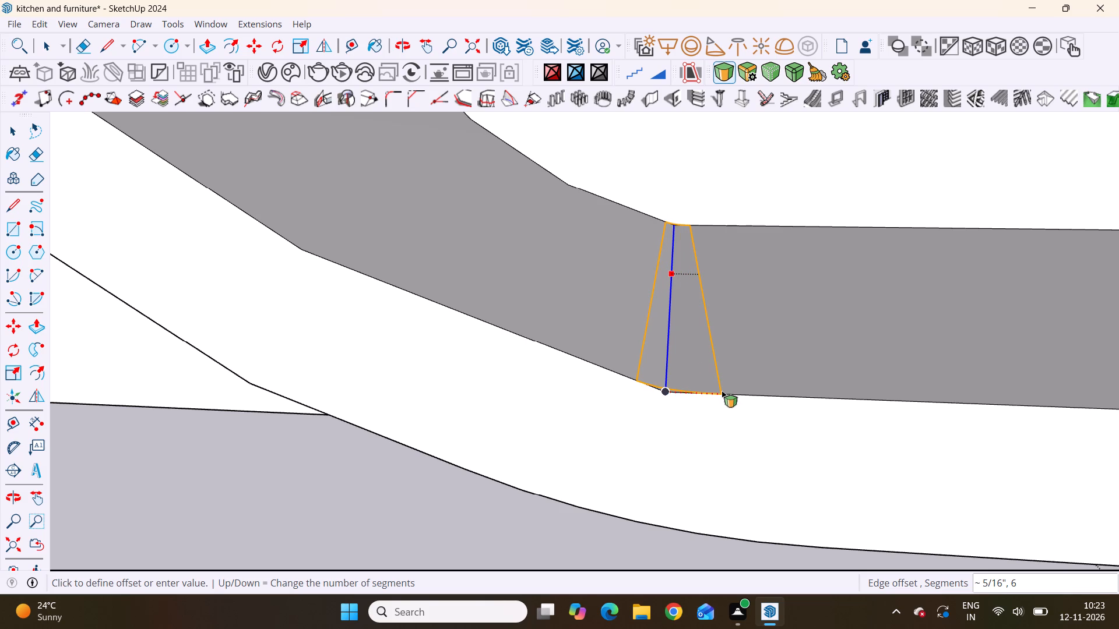
pyautogui.scroll(-3, 722, 391)
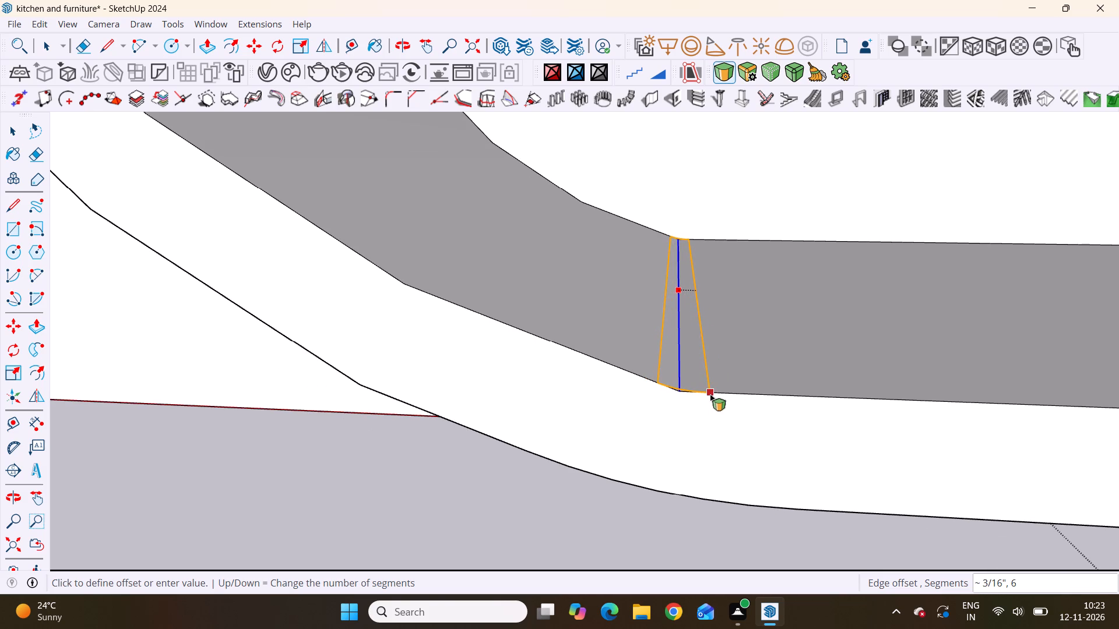
pyautogui.click(710, 394)
# Examine the bend at the short foot from several angles and compare the band with the reference picture.
pyautogui.scroll(-14, 678, 415)
pyautogui.scroll(1, 660, 470)
pyautogui.scroll(-2, 660, 471)
pyautogui.moveTo(656, 490); pyautogui.dragTo(646, 483, button='middle')
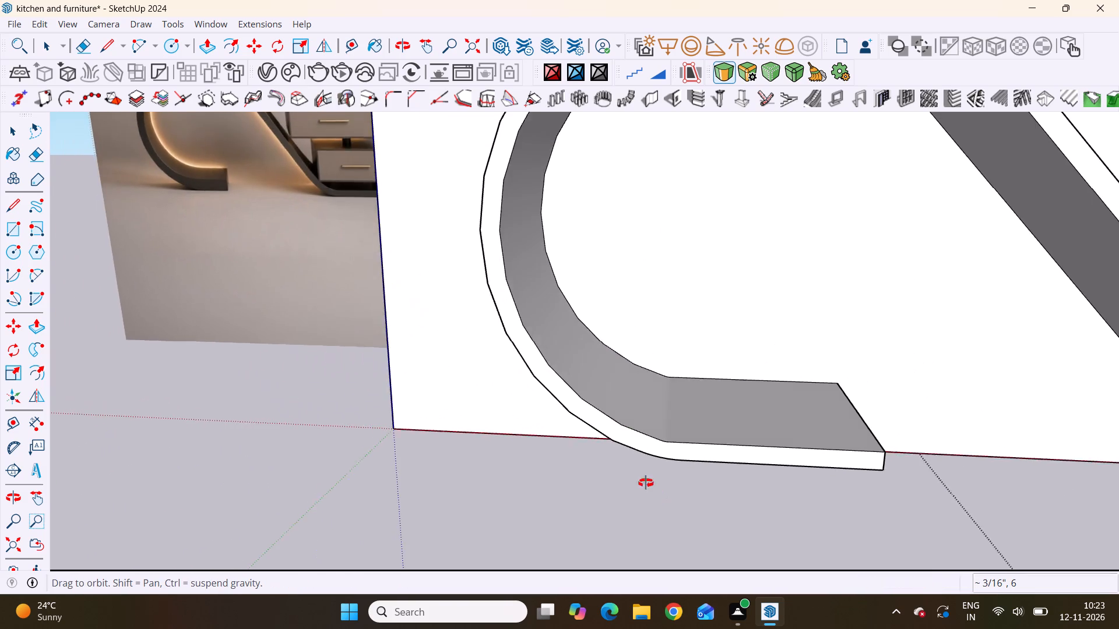
pyautogui.moveTo(646, 483); pyautogui.dragTo(663, 418, button='middle')
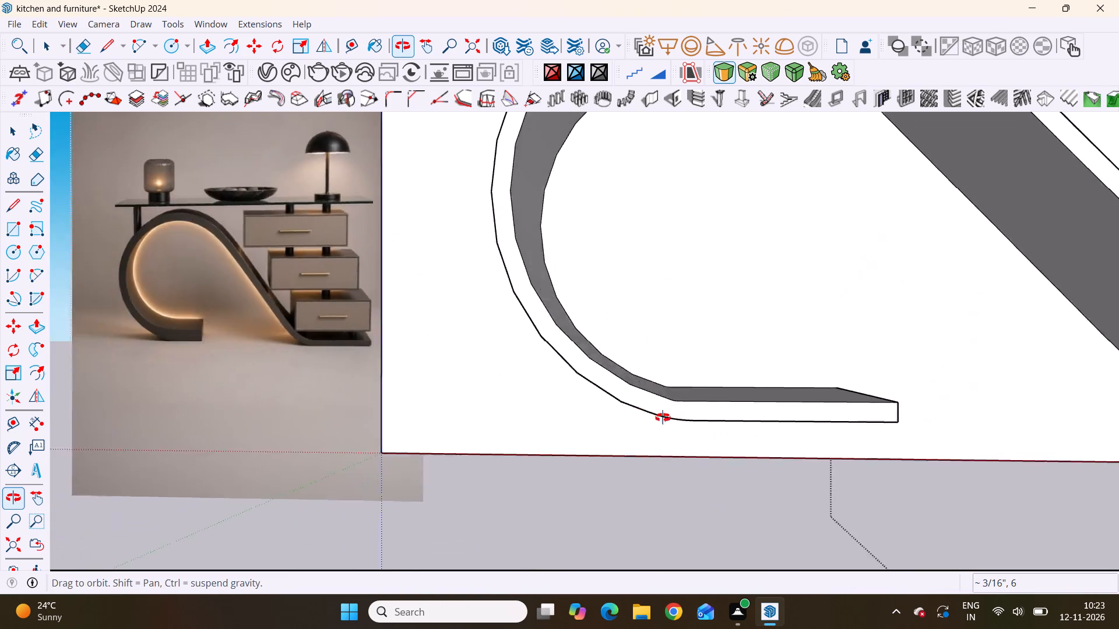
pyautogui.moveTo(663, 418); pyautogui.dragTo(649, 383, button='middle')
pyautogui.scroll(4, 649, 383)
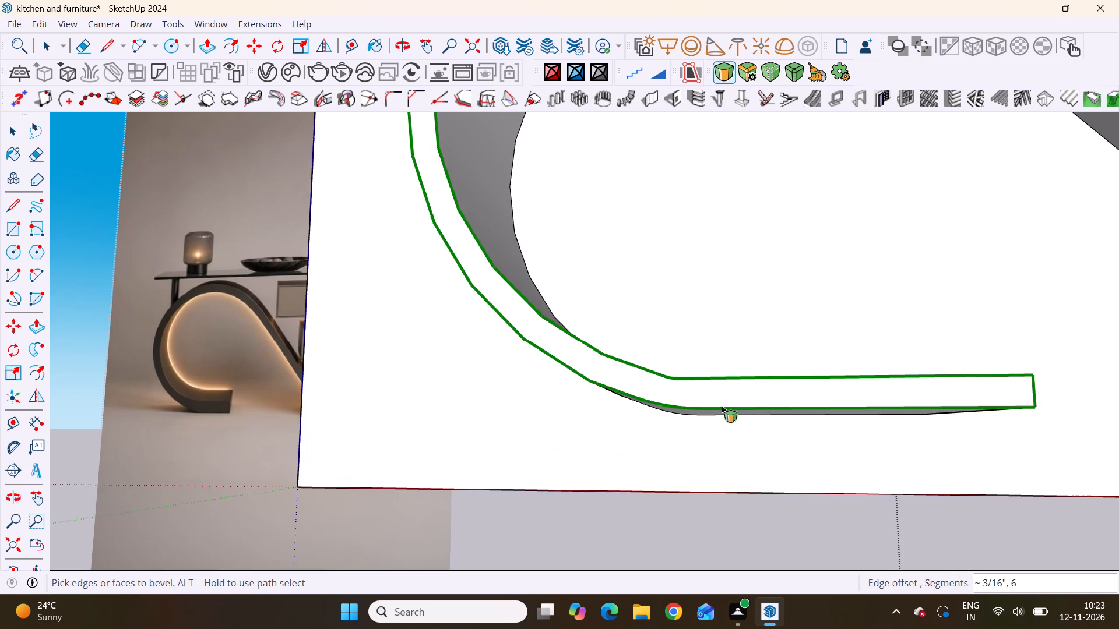
# Examine the extruded band's bends at the short and long feet up close and from several angles.
pyautogui.scroll(3, 780, 415)
pyautogui.scroll(-4, 674, 384)
pyautogui.moveTo(670, 376); pyautogui.dragTo(664, 522, button='middle')
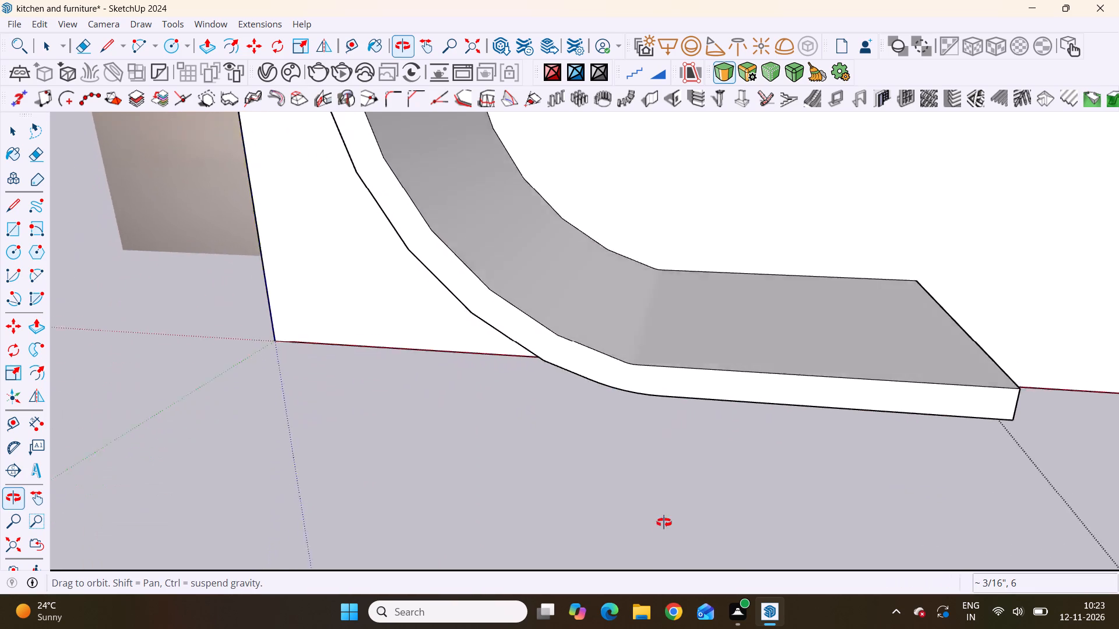
pyautogui.moveTo(664, 522); pyautogui.dragTo(662, 557, button='middle')
pyautogui.scroll(-13, 513, 260)
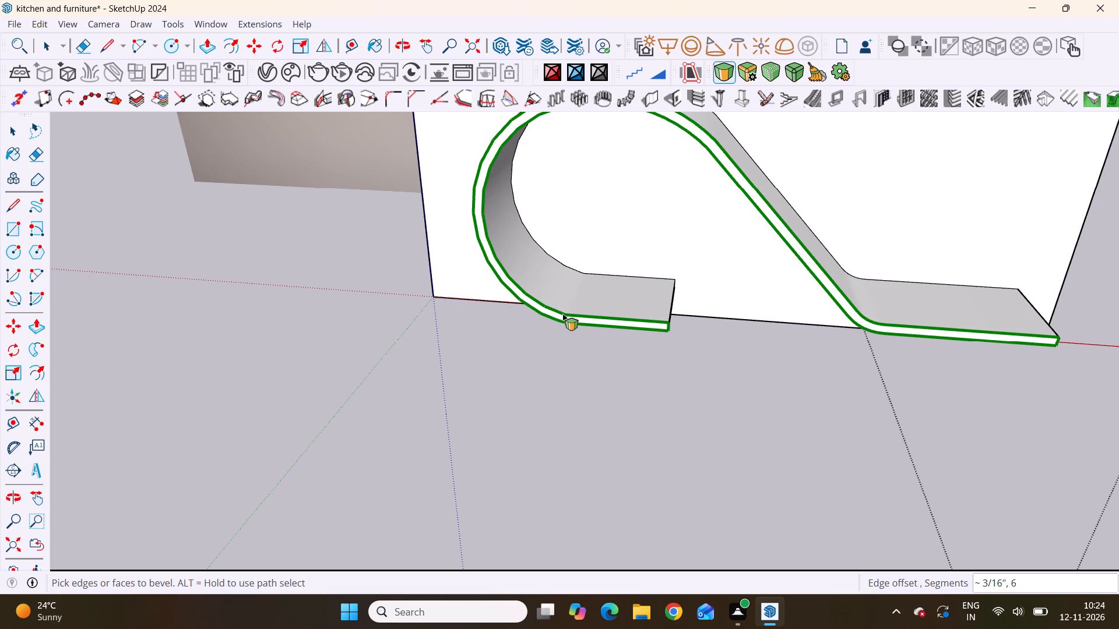
pyautogui.scroll(-11, 550, 326)
pyautogui.moveTo(599, 315); pyautogui.dragTo(625, 185, button='middle')
pyautogui.scroll(5, 580, 232)
pyautogui.scroll(-5, 504, 376)
pyautogui.scroll(5, 530, 268)
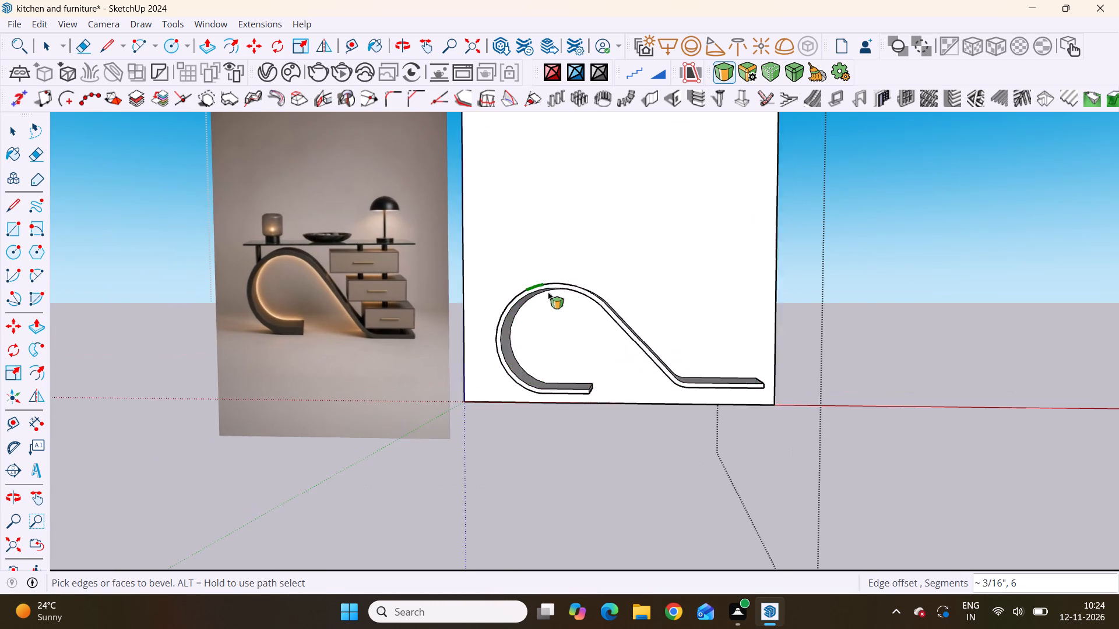
pyautogui.scroll(1, 561, 309)
pyautogui.moveTo(561, 309); pyautogui.dragTo(572, 355, button='middle')
pyautogui.scroll(4, 403, 243)
pyautogui.scroll(-9, 492, 265)
pyautogui.scroll(1, 442, 255)
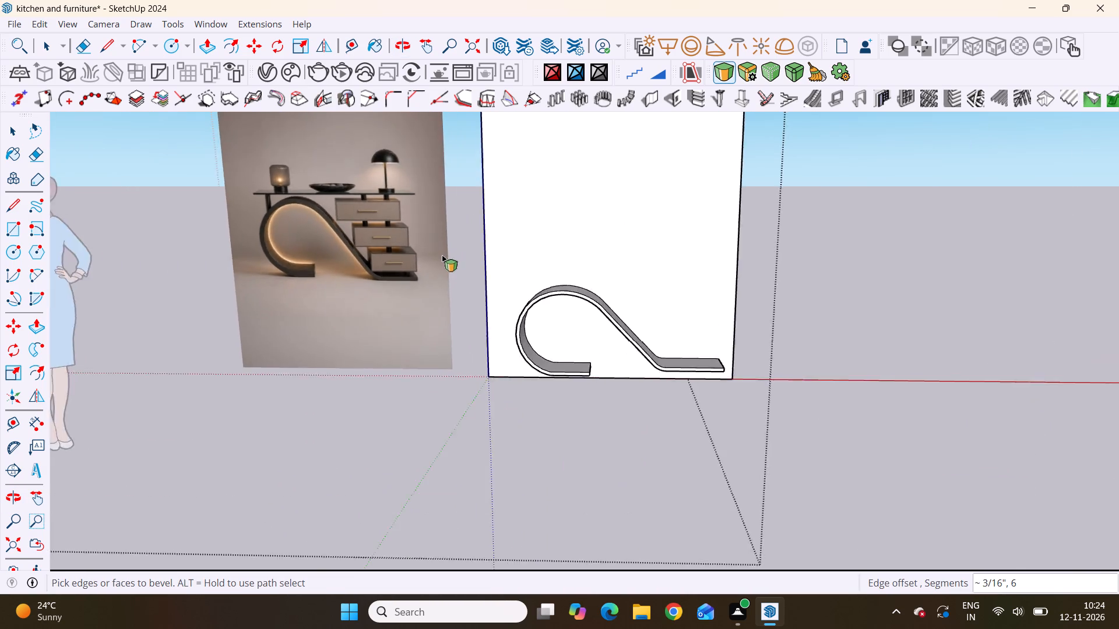
pyautogui.scroll(-3, 448, 266)
pyautogui.moveTo(568, 317); pyautogui.dragTo(635, 272, button='middle')
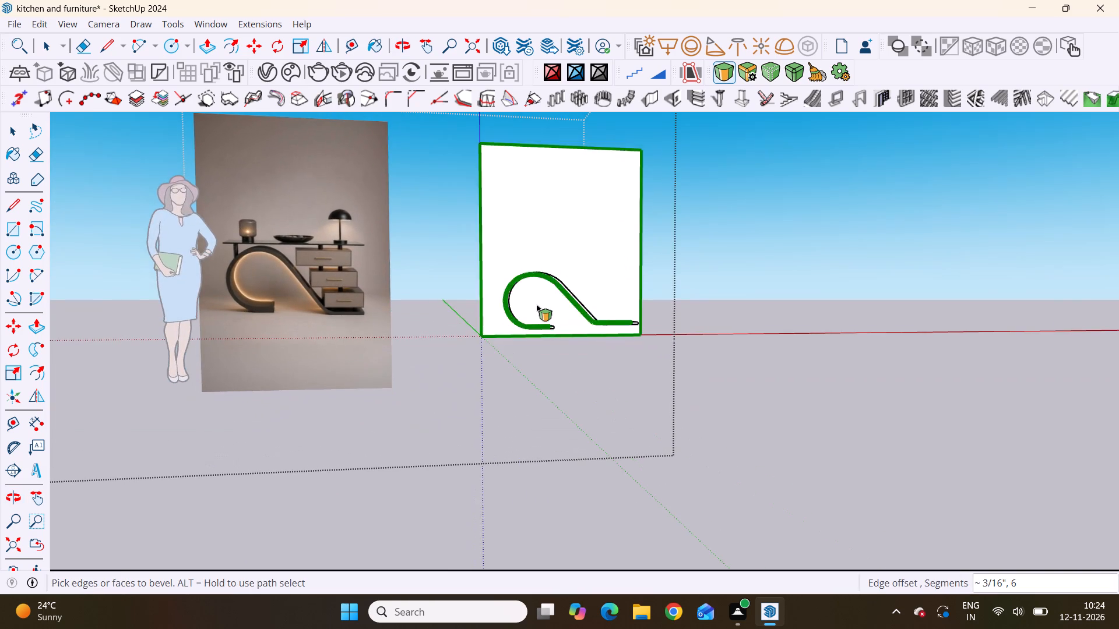
pyautogui.scroll(15, 536, 305)
pyautogui.scroll(-9, 532, 305)
pyautogui.moveTo(587, 342); pyautogui.dragTo(316, 454, button='middle')
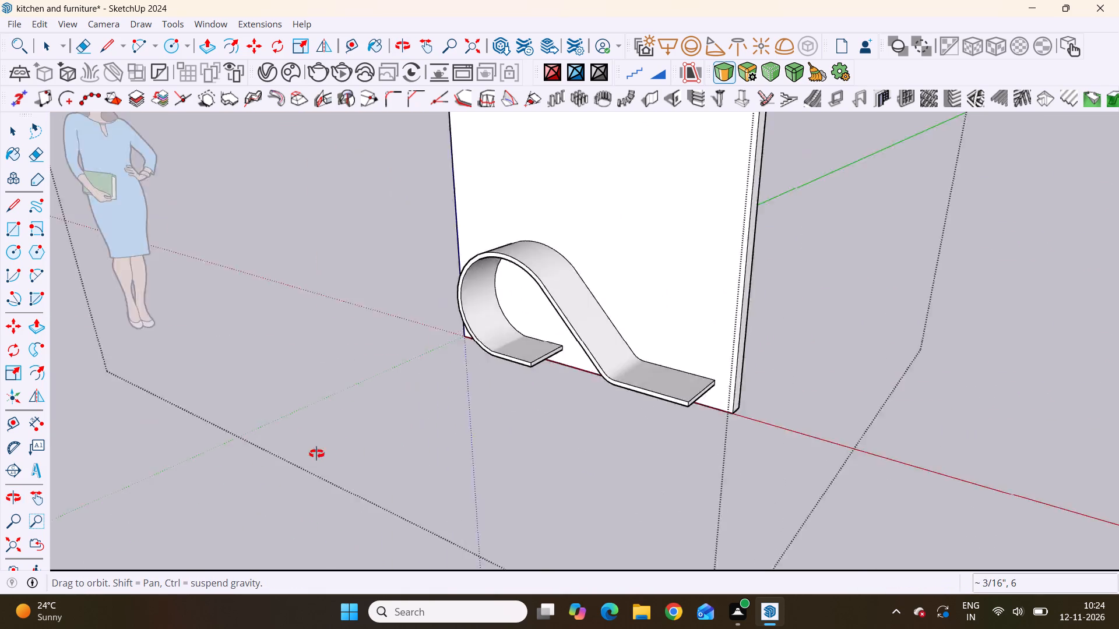
pyautogui.moveTo(316, 454); pyautogui.dragTo(571, 419, button='middle')
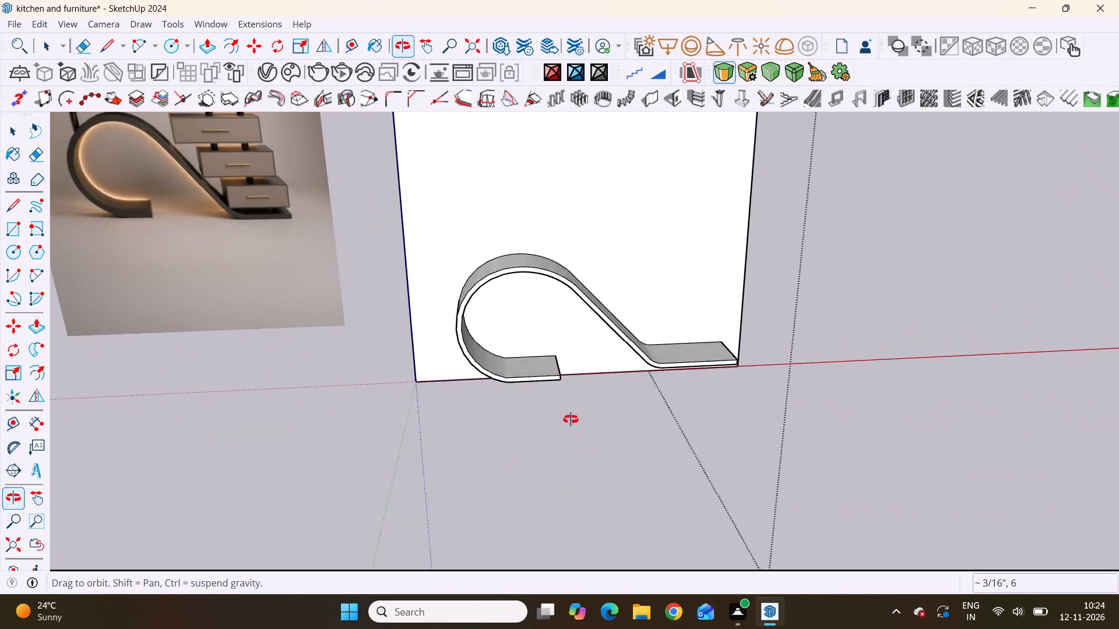
pyautogui.moveTo(571, 419); pyautogui.dragTo(569, 367, button='middle')
pyautogui.scroll(8, 570, 380)
pyautogui.scroll(-7, 521, 309)
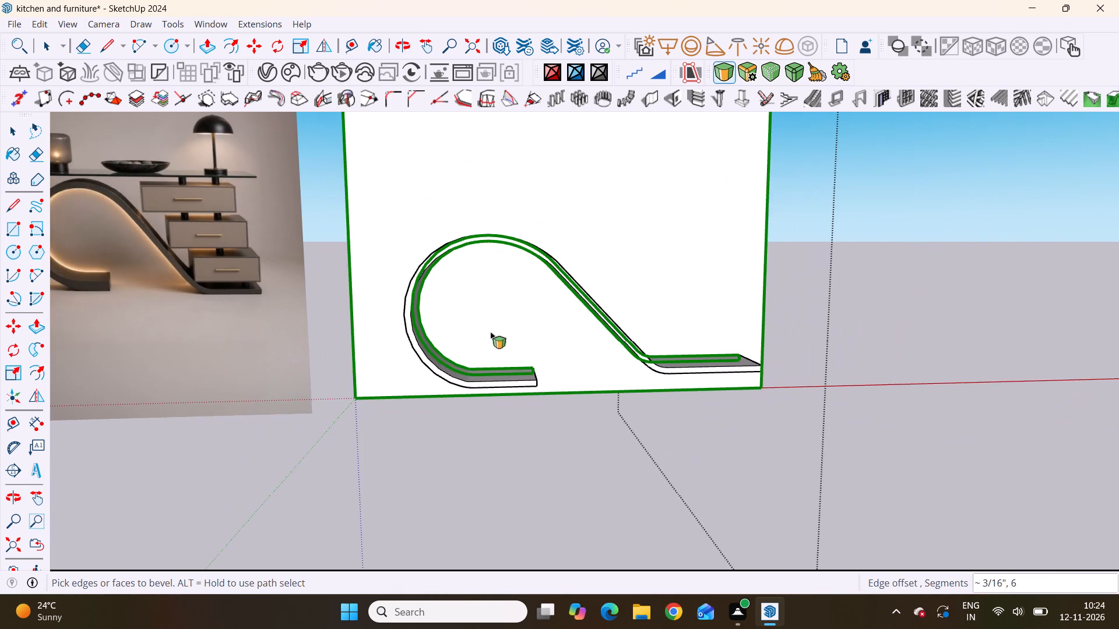
pyautogui.moveTo(378, 414); pyautogui.dragTo(501, 439, button='middle')
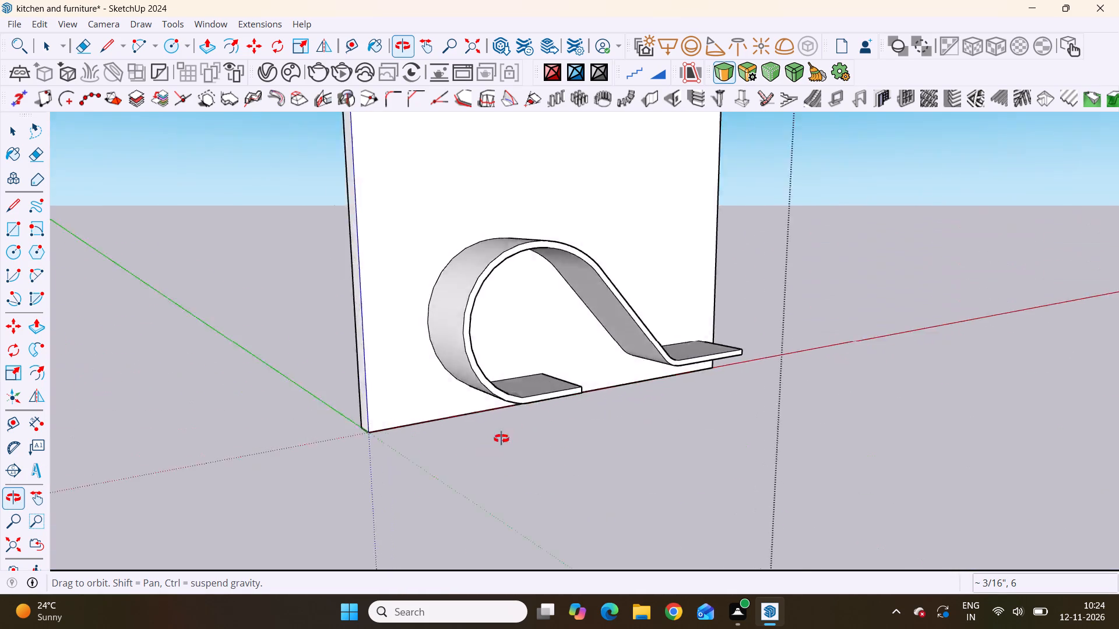
pyautogui.moveTo(501, 439); pyautogui.dragTo(371, 396, button='middle')
pyautogui.scroll(-13, 350, 394)
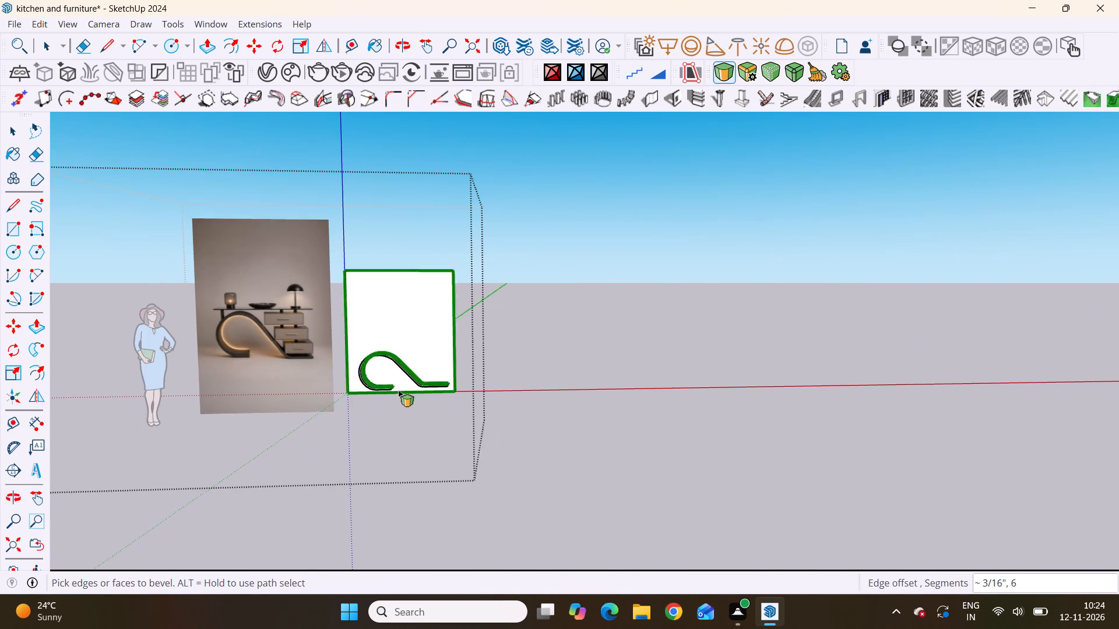
pyautogui.scroll(5, 336, 395)
pyautogui.scroll(9, 389, 336)
pyautogui.moveTo(499, 367); pyautogui.dragTo(301, 374, button='middle')
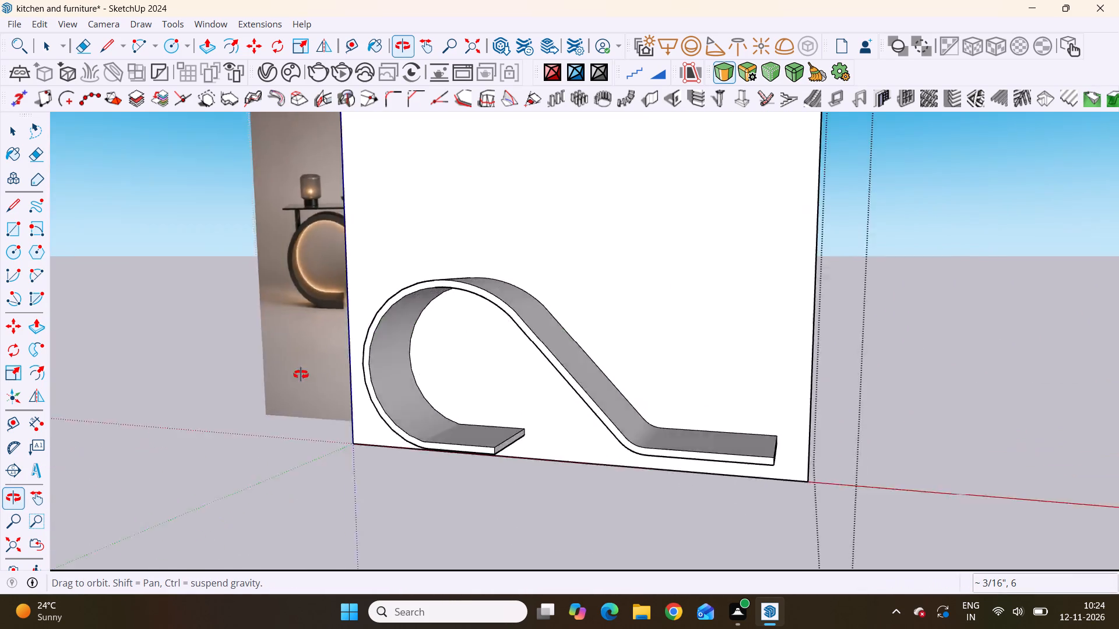
pyautogui.moveTo(301, 374); pyautogui.dragTo(504, 424, button='middle')
pyautogui.scroll(2, 576, 429)
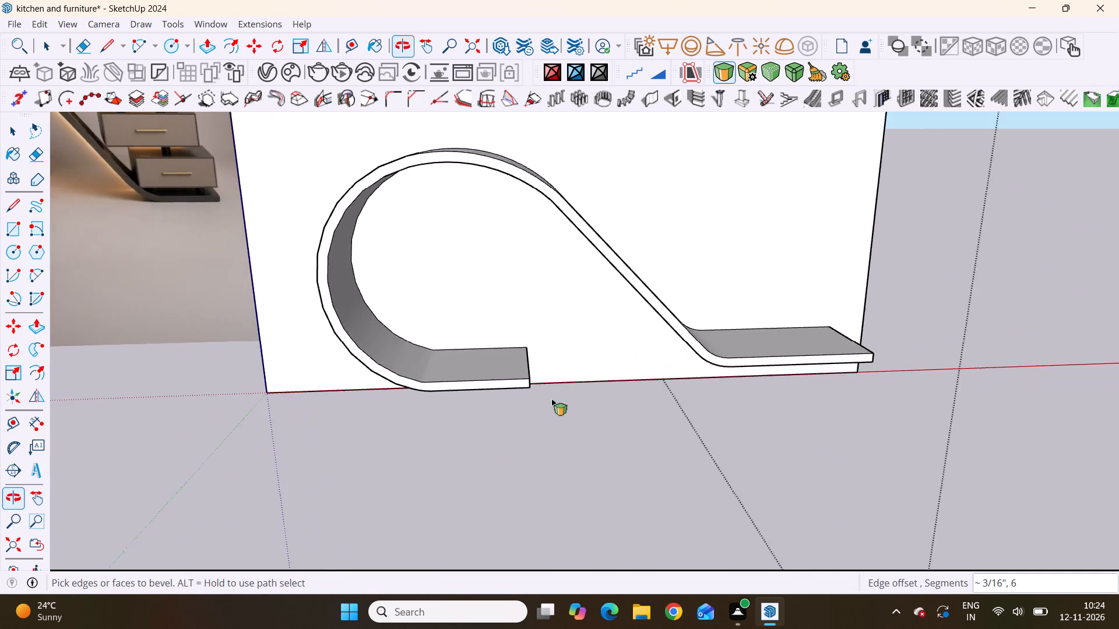
pyautogui.scroll(-9, 551, 399)
pyautogui.scroll(-11, 381, 383)
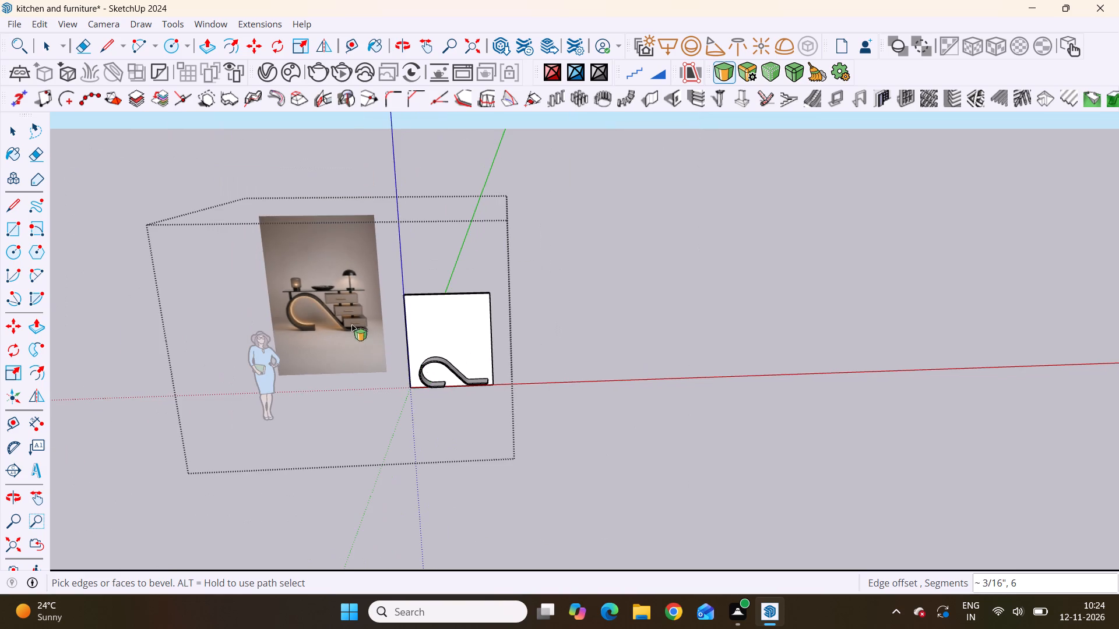
# Compare the band's overall shape with the curved desk, drawers and top in the reference picture.
pyautogui.moveTo(340, 313); pyautogui.dragTo(338, 231, button='middle')
pyautogui.scroll(-1, 329, 263)
pyautogui.scroll(11, 354, 316)
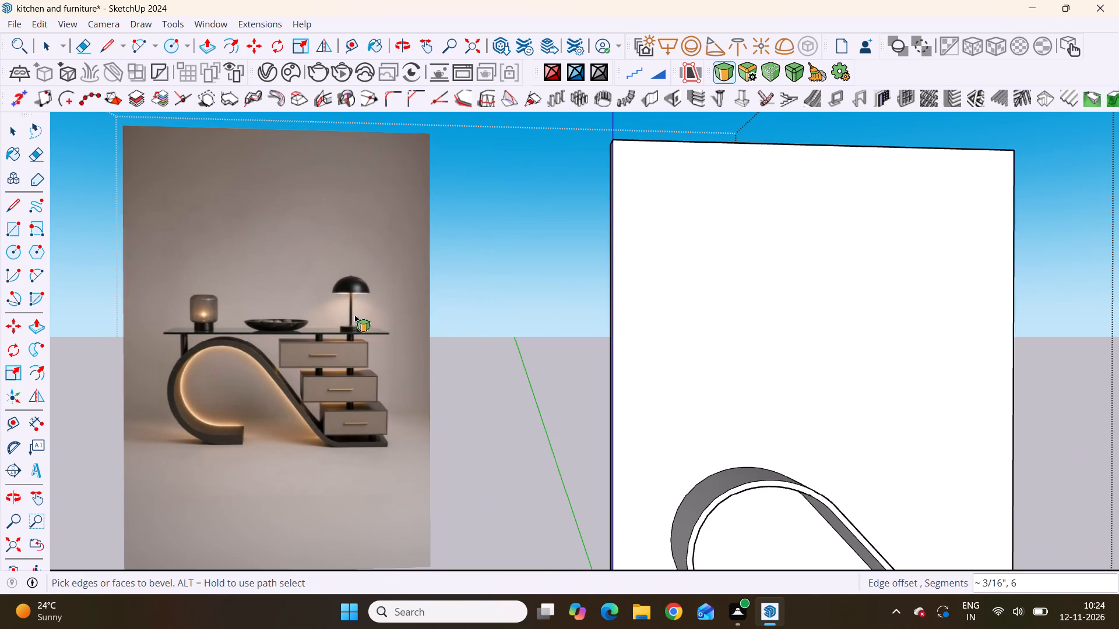
pyautogui.scroll(-8, 323, 302)
pyautogui.scroll(6, 374, 362)
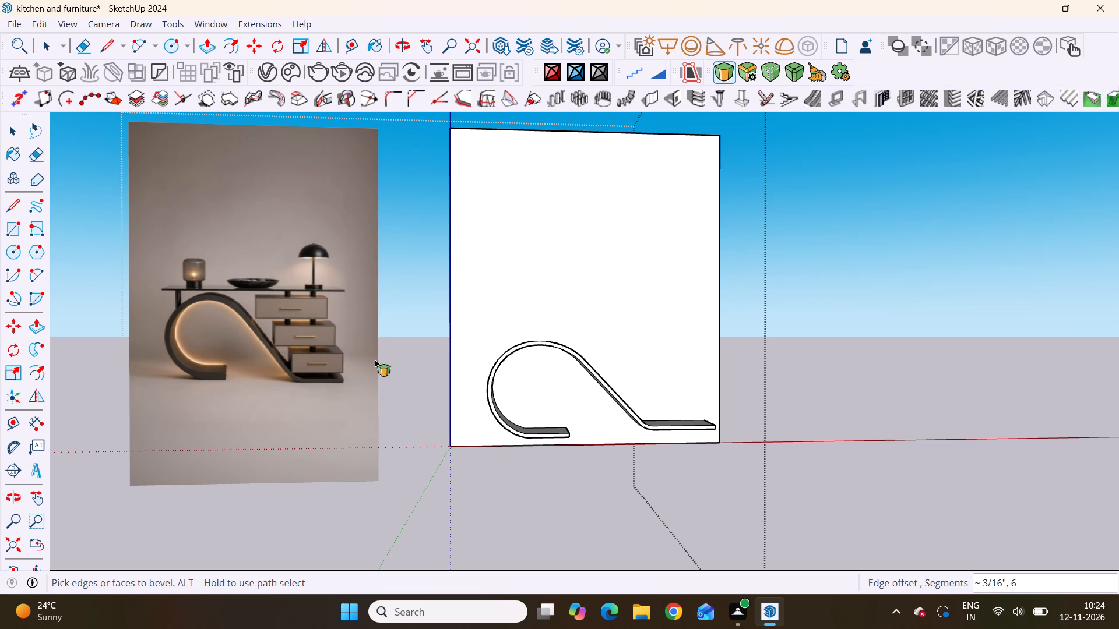
pyautogui.scroll(-6, 312, 293)
pyautogui.scroll(3, 431, 381)
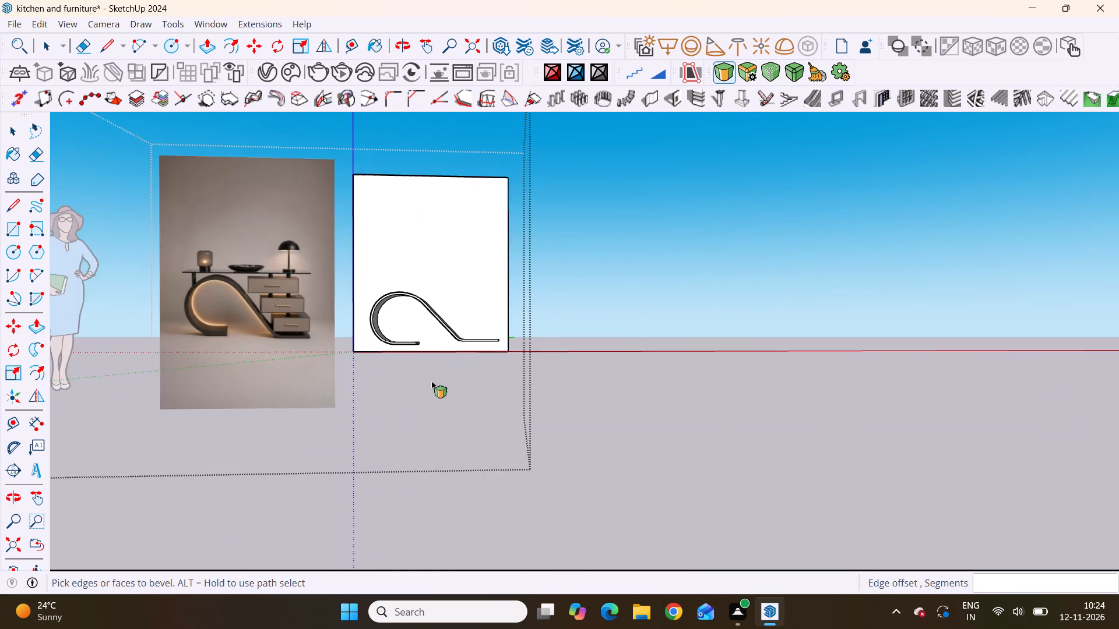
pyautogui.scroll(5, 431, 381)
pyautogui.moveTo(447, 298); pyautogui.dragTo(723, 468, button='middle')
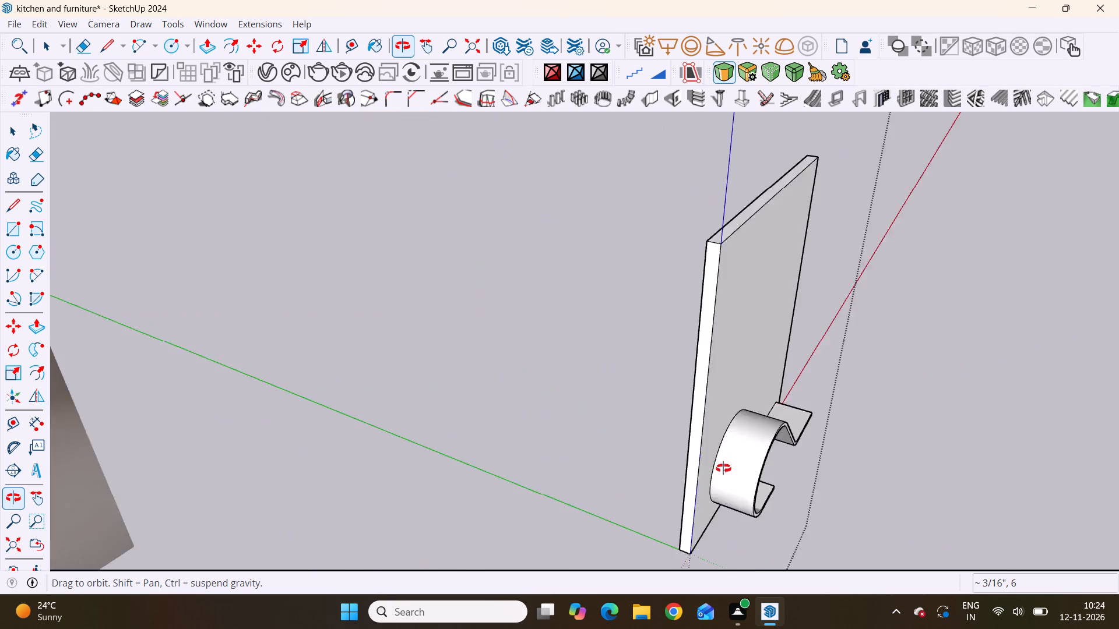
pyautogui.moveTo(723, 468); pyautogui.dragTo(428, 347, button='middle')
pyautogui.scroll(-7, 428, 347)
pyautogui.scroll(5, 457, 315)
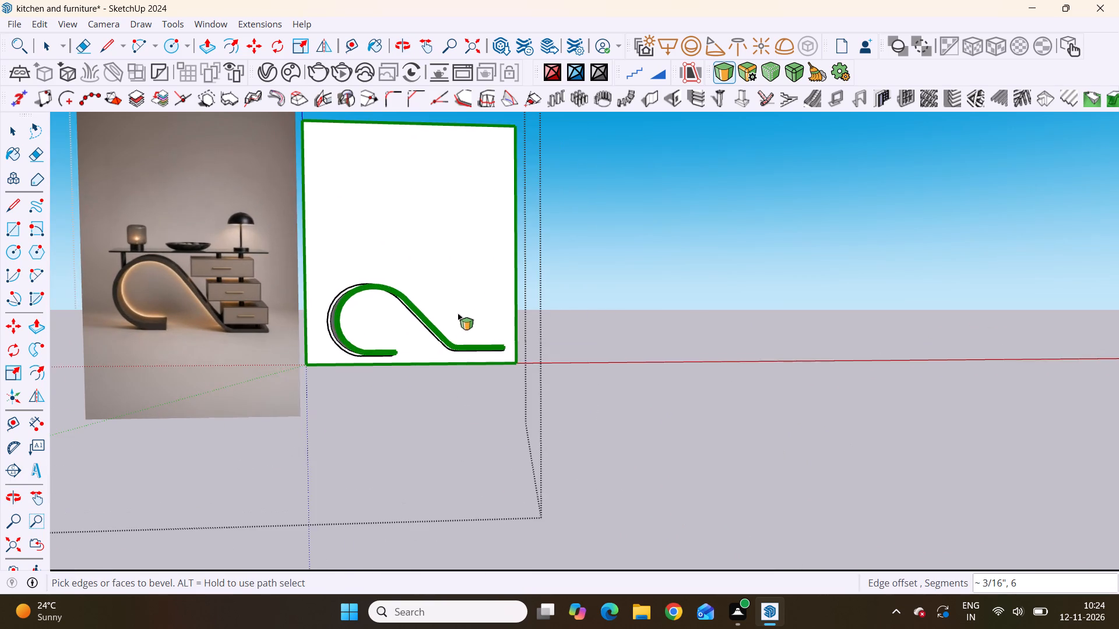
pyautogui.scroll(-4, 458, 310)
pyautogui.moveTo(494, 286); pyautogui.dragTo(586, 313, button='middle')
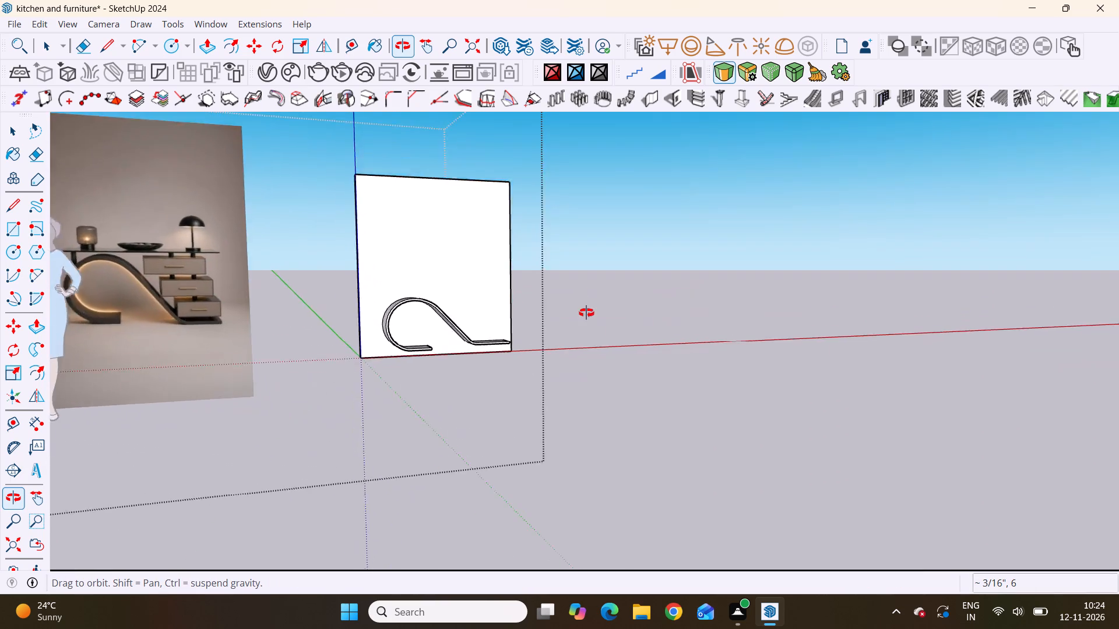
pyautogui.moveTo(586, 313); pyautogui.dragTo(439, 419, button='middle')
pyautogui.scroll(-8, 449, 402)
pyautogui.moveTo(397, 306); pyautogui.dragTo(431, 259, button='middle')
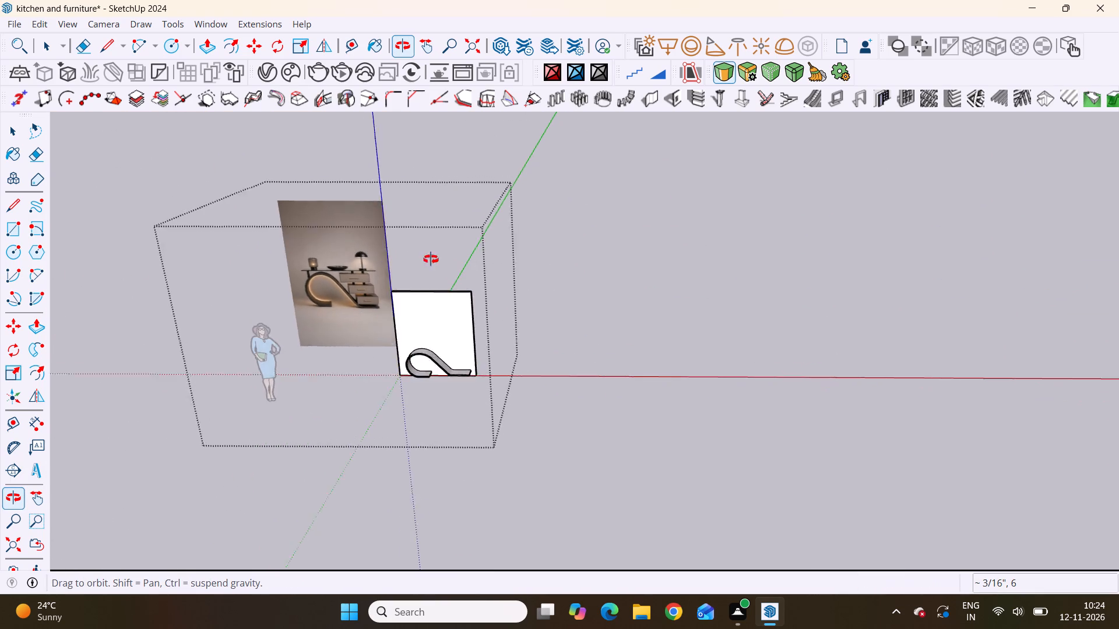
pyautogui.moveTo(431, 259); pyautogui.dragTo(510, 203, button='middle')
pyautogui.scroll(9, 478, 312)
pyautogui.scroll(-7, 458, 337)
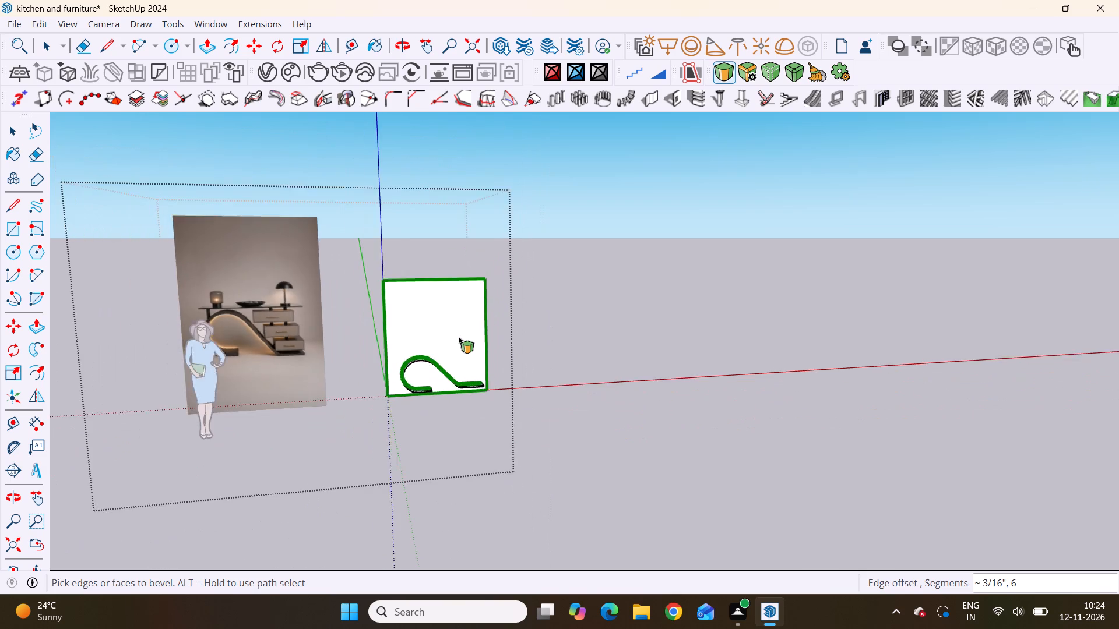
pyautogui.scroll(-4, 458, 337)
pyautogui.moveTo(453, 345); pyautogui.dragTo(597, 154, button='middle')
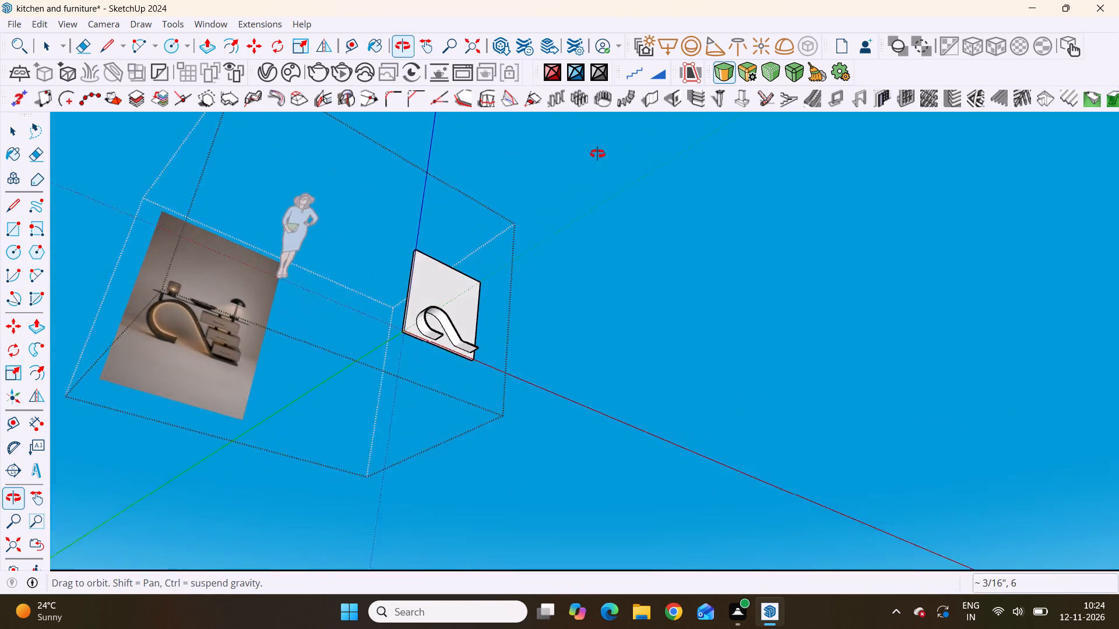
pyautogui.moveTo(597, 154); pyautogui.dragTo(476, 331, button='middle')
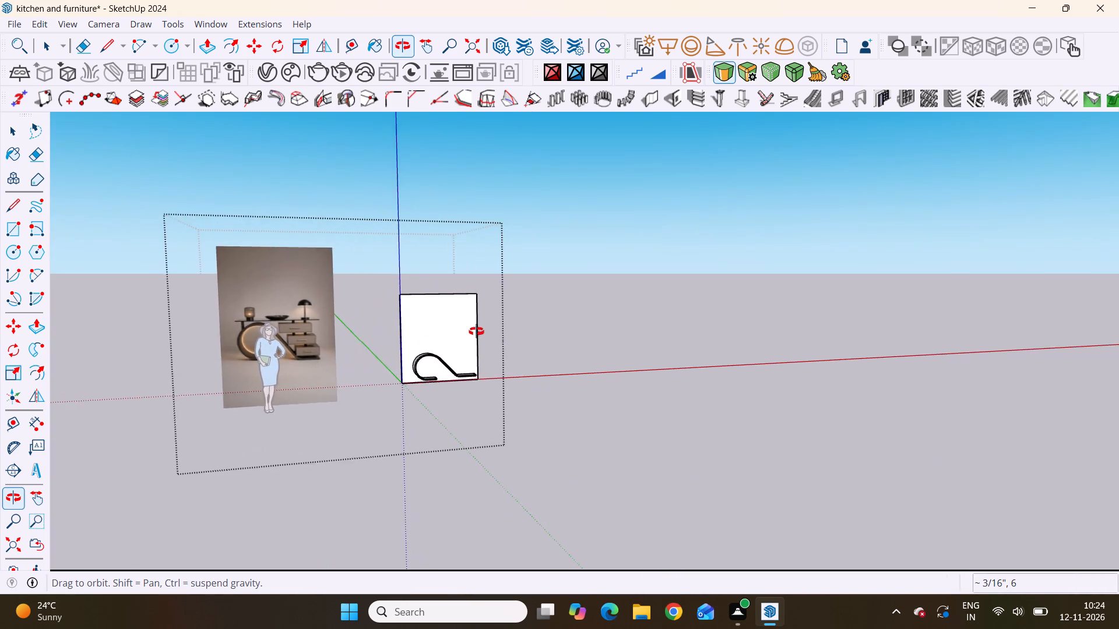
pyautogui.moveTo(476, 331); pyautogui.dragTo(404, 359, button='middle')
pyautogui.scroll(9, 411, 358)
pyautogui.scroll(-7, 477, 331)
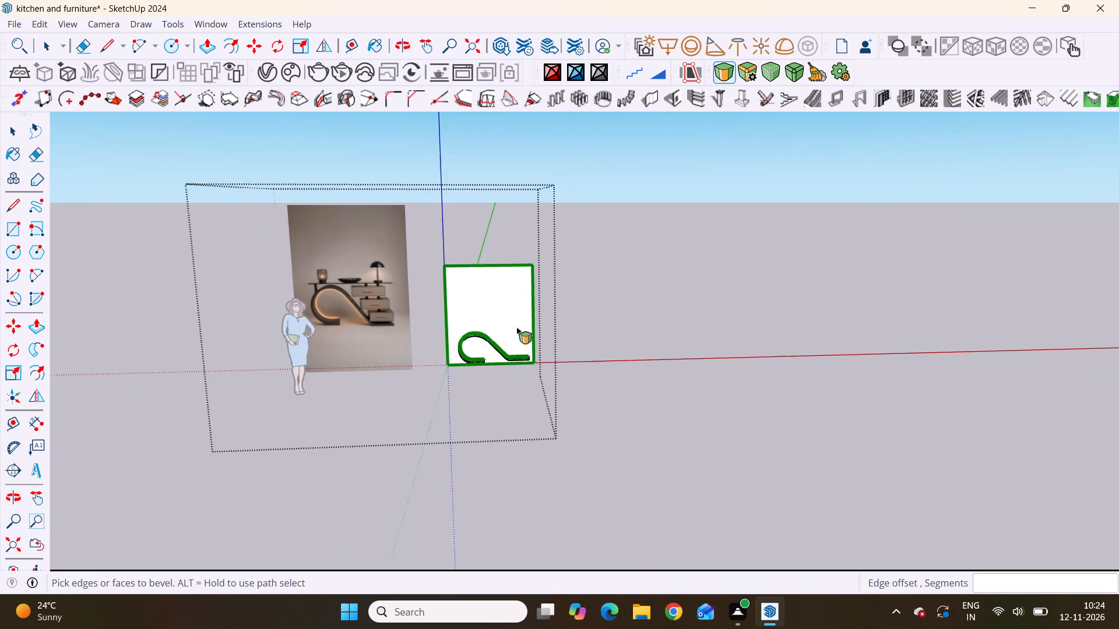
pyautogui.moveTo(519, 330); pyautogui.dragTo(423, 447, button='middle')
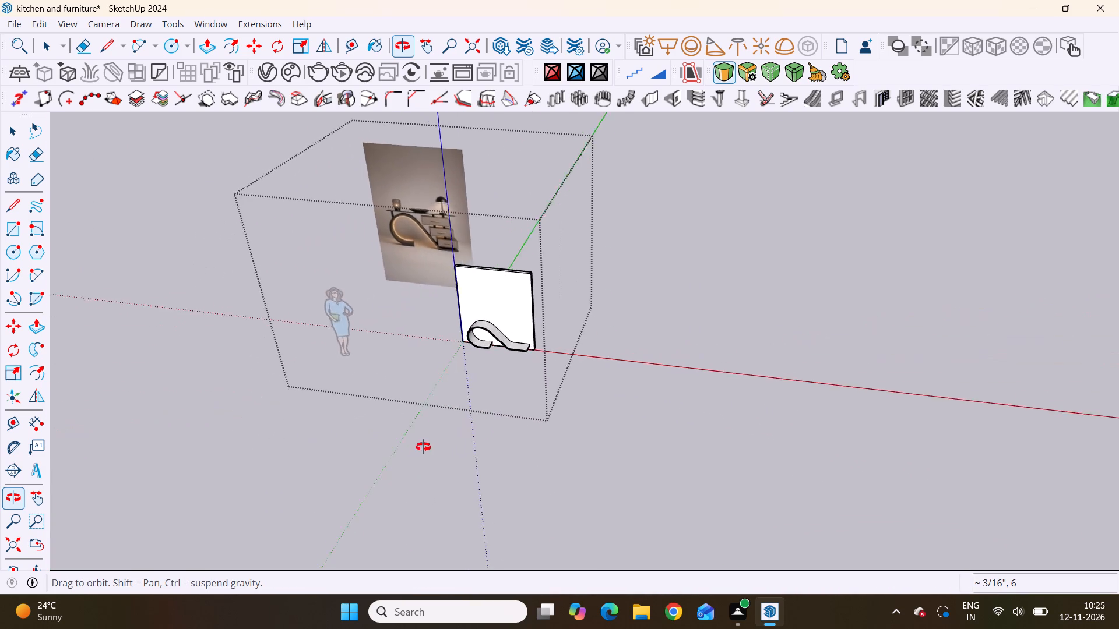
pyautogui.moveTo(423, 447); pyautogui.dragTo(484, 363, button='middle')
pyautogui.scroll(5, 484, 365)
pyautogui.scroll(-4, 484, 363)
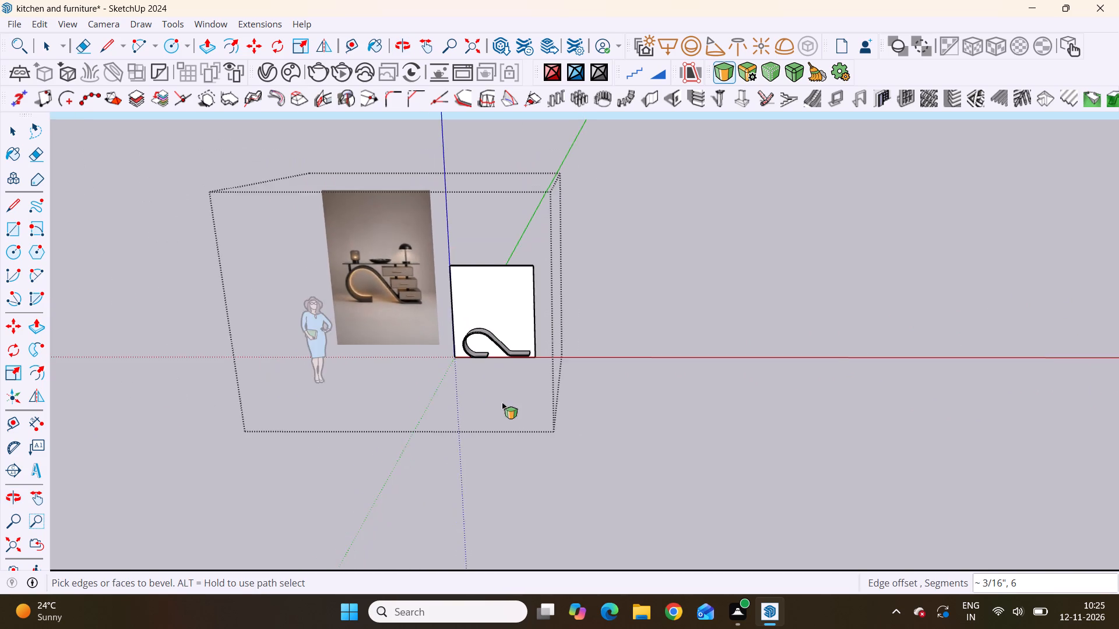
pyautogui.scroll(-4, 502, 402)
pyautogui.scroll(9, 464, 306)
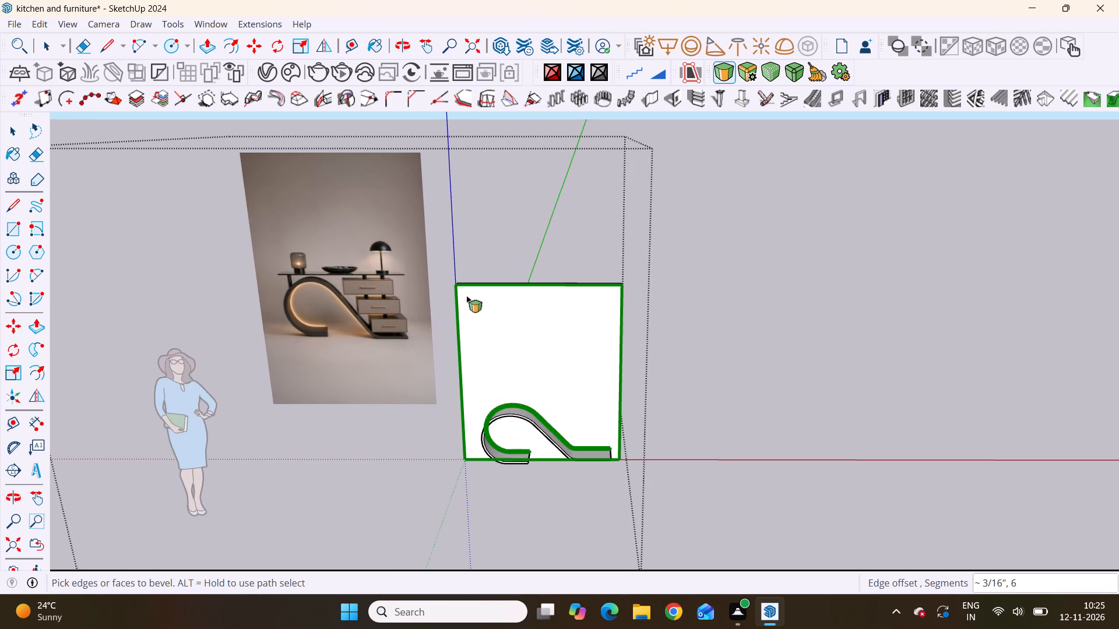
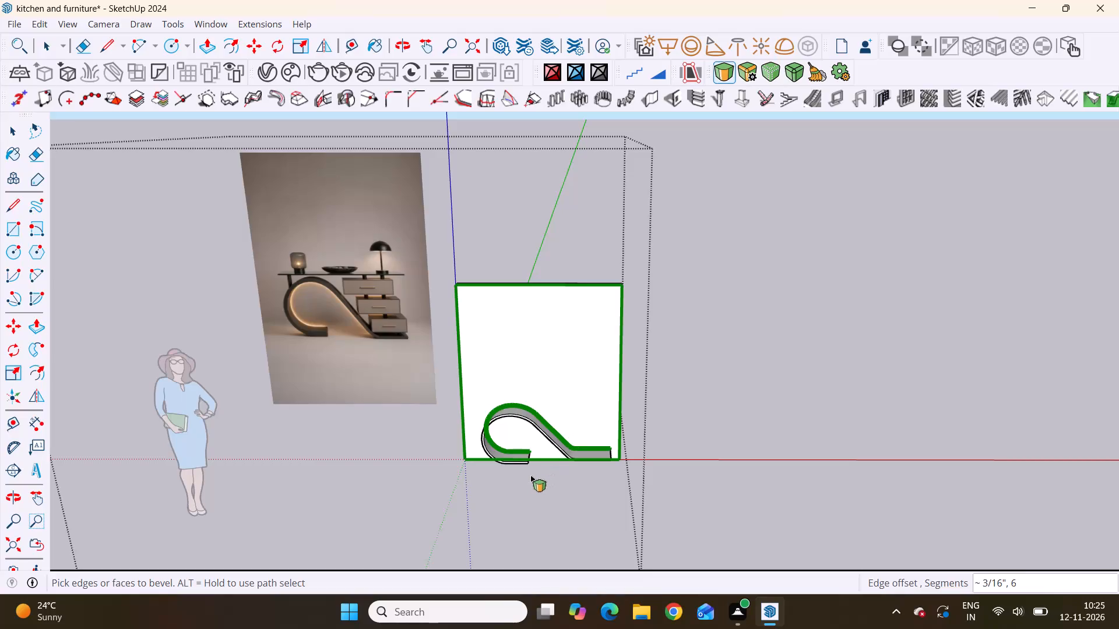
# Inspect the curved ribbon-shaped table base and the white backing panel from the front, the side and below.
pyautogui.scroll(4, 530, 475)
pyautogui.moveTo(524, 447); pyautogui.dragTo(467, 312, button='middle')
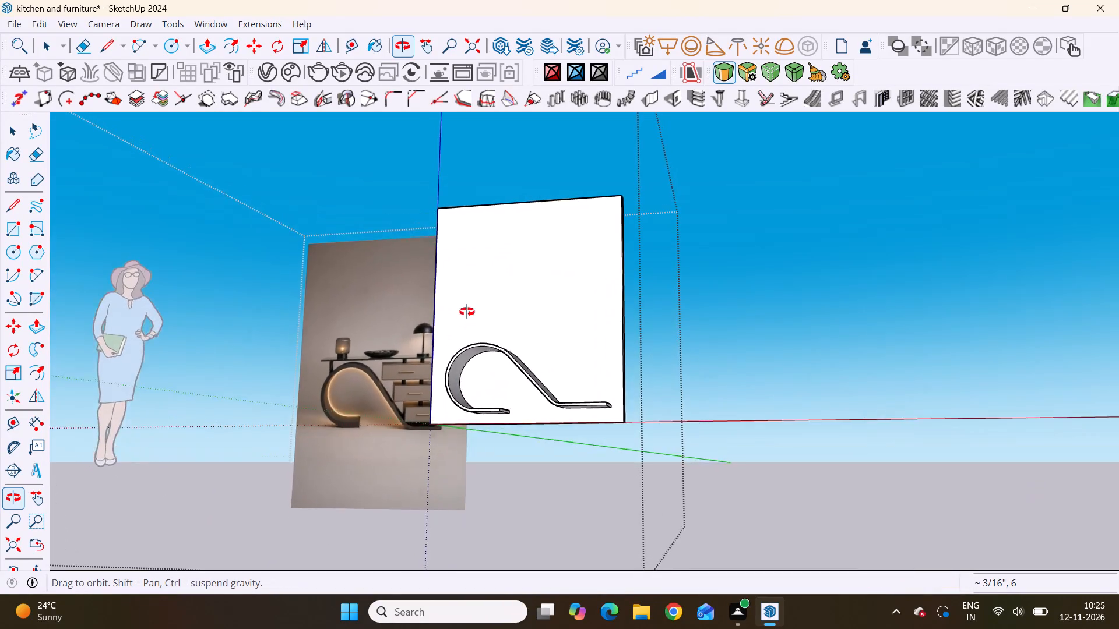
pyautogui.moveTo(467, 312); pyautogui.dragTo(562, 366, button='middle')
pyautogui.scroll(10, 518, 444)
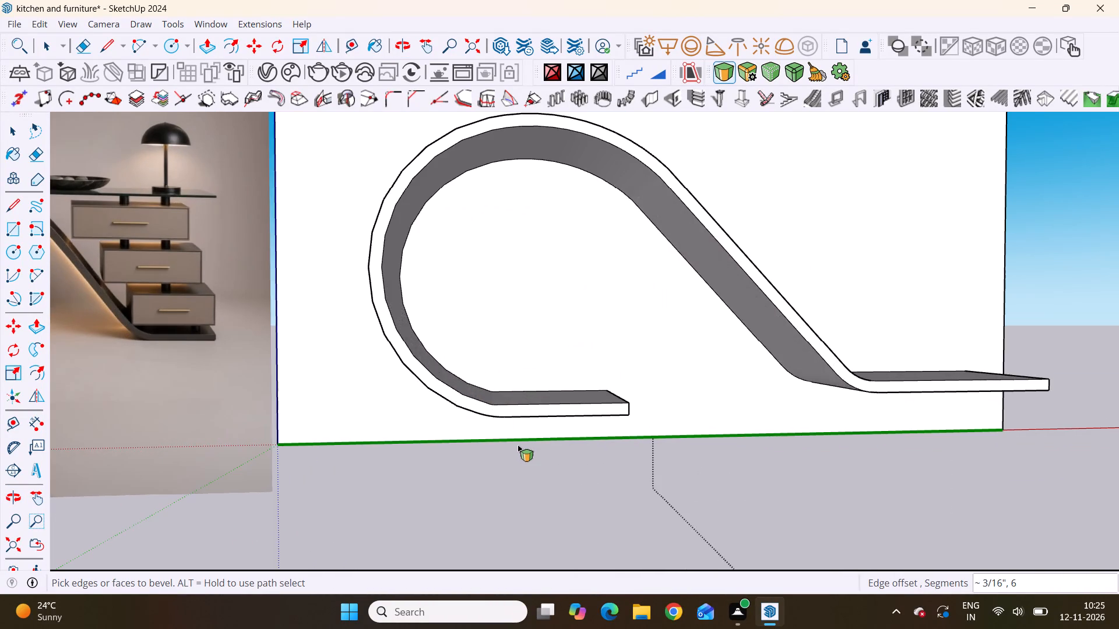
pyautogui.scroll(-9, 426, 337)
pyautogui.scroll(1, 472, 403)
pyautogui.scroll(-6, 472, 403)
pyautogui.moveTo(477, 430); pyautogui.dragTo(469, 430, button='middle')
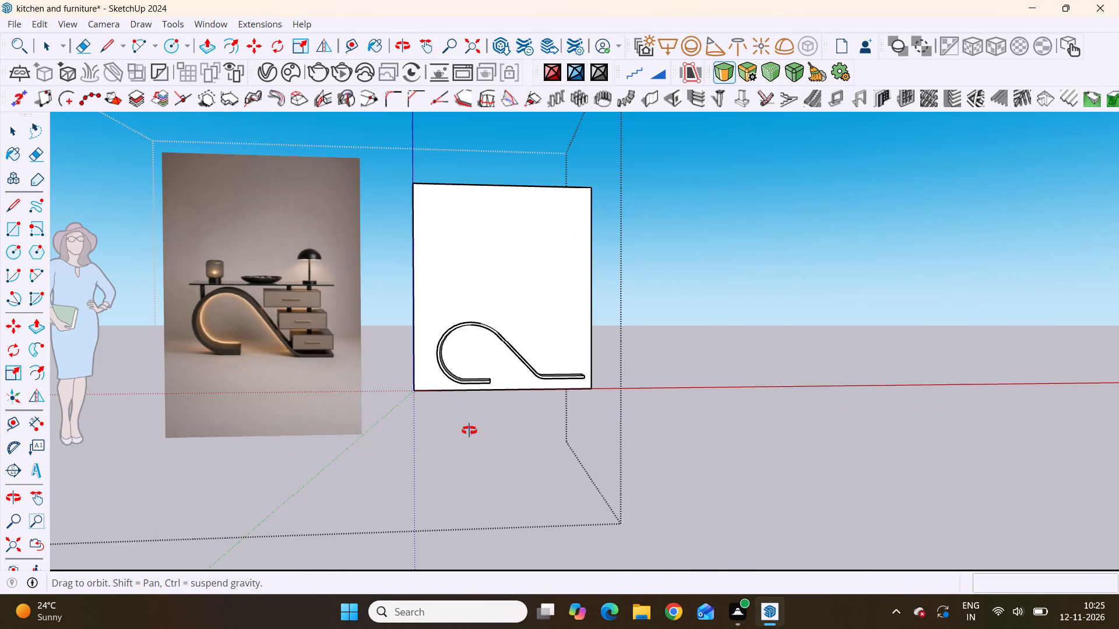
pyautogui.moveTo(469, 430); pyautogui.dragTo(493, 380, button='middle')
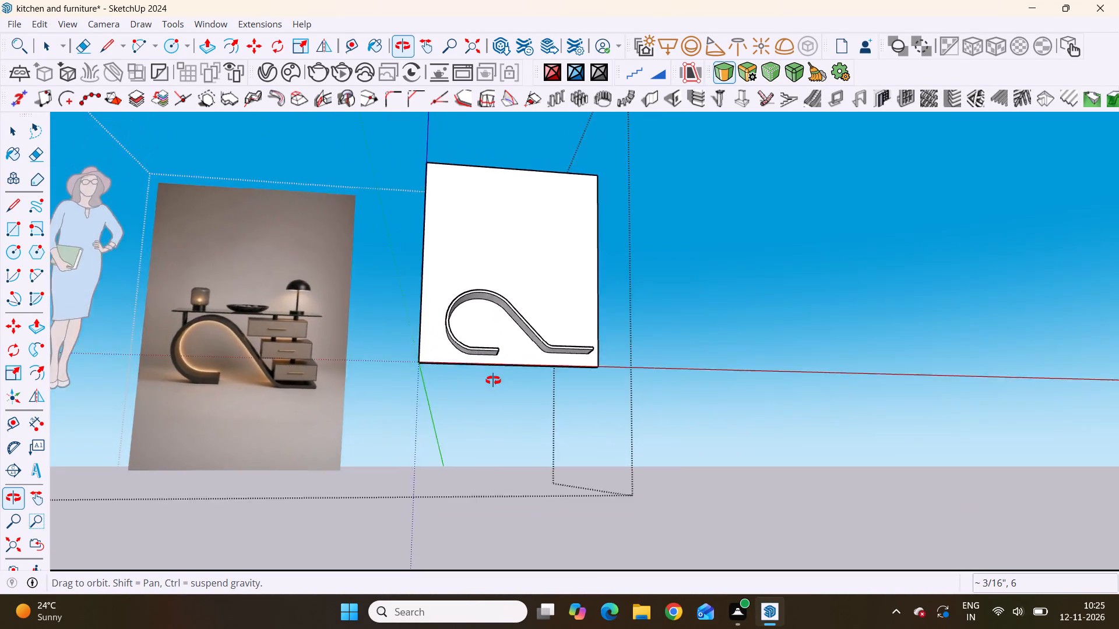
pyautogui.moveTo(493, 380); pyautogui.dragTo(457, 511, button='middle')
pyautogui.scroll(5, 440, 417)
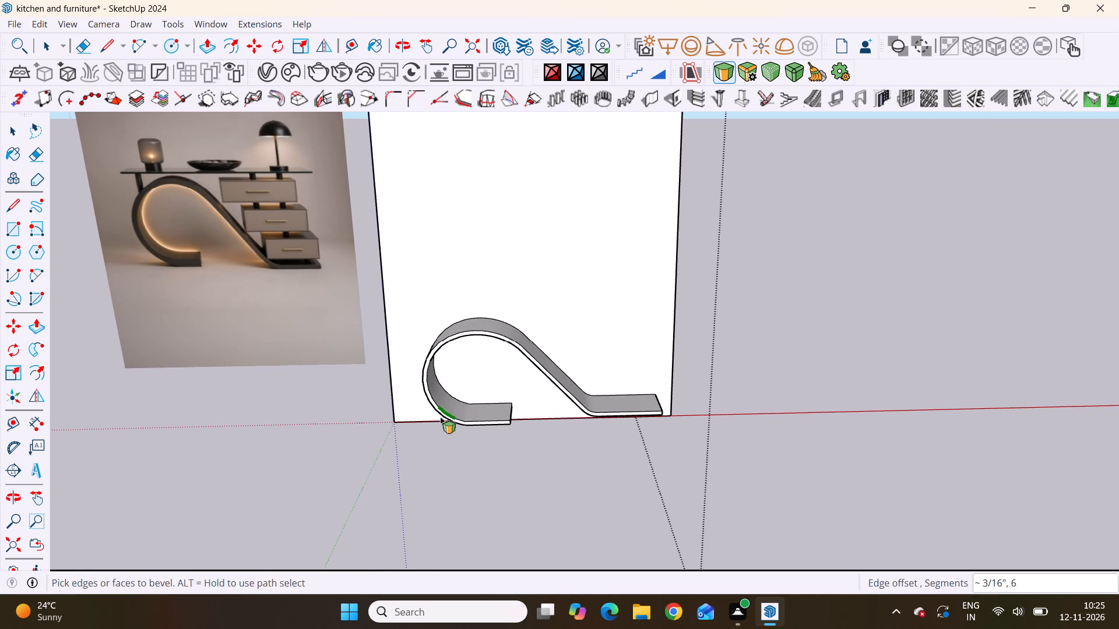
pyautogui.scroll(-7, 442, 354)
pyautogui.moveTo(462, 399); pyautogui.dragTo(362, 269, button='middle')
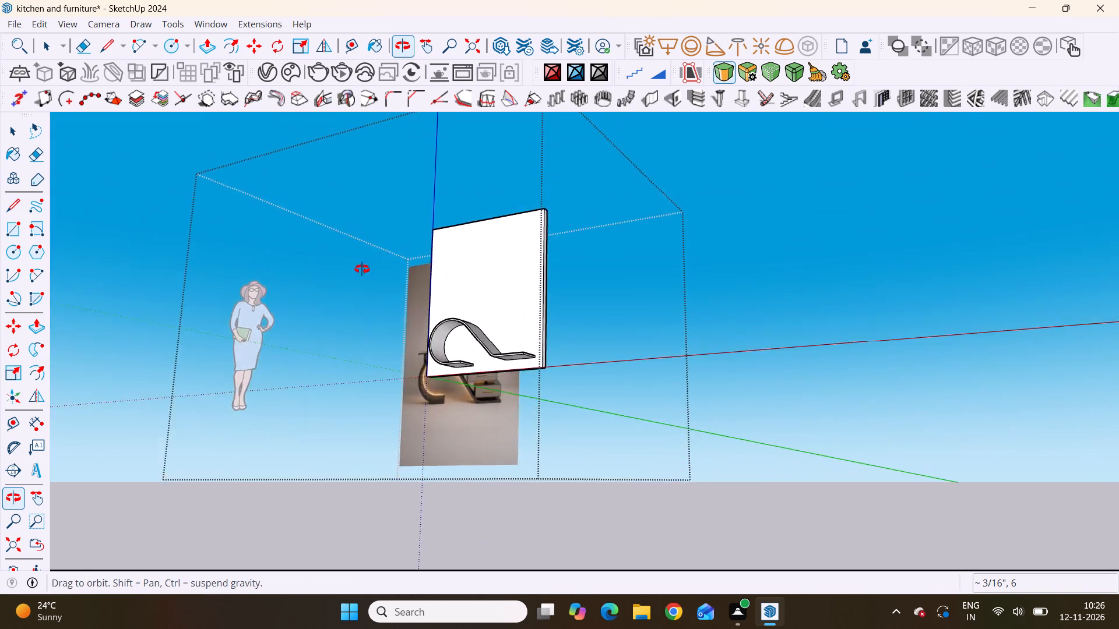
pyautogui.moveTo(362, 269); pyautogui.dragTo(661, 388, button='middle')
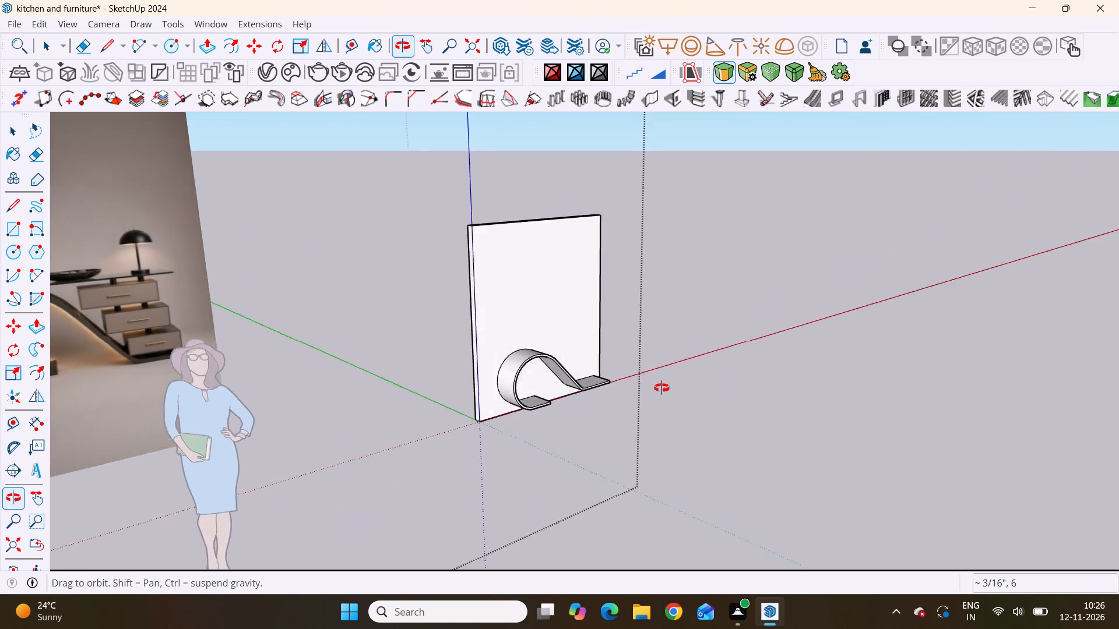
pyautogui.moveTo(661, 388); pyautogui.dragTo(819, 294, button='middle')
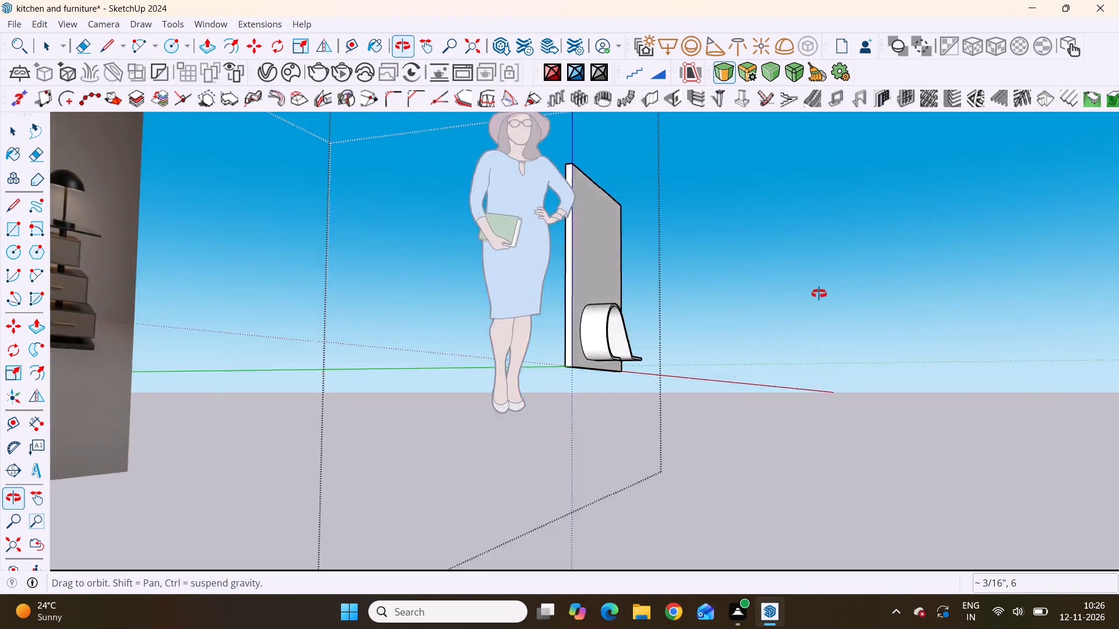
pyautogui.moveTo(819, 294); pyautogui.dragTo(514, 415, button='middle')
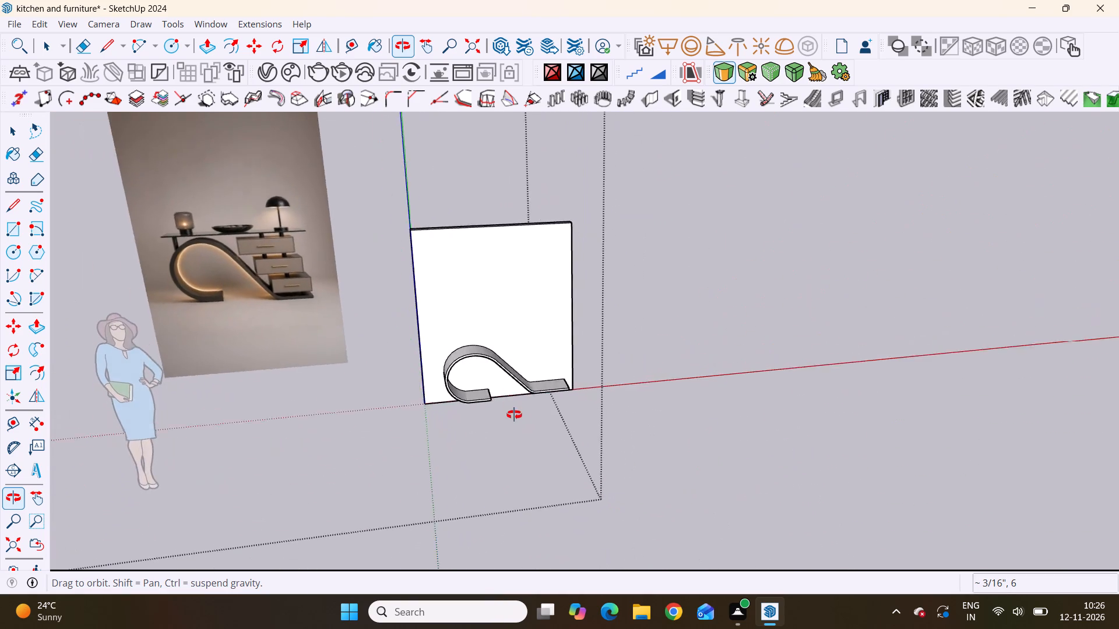
pyautogui.moveTo(514, 415); pyautogui.dragTo(515, 354, button='middle')
# Compare the modelled curved base with the console table in the reference image.
pyautogui.scroll(-11, 512, 353)
pyautogui.moveTo(513, 414); pyautogui.dragTo(433, 367, button='middle')
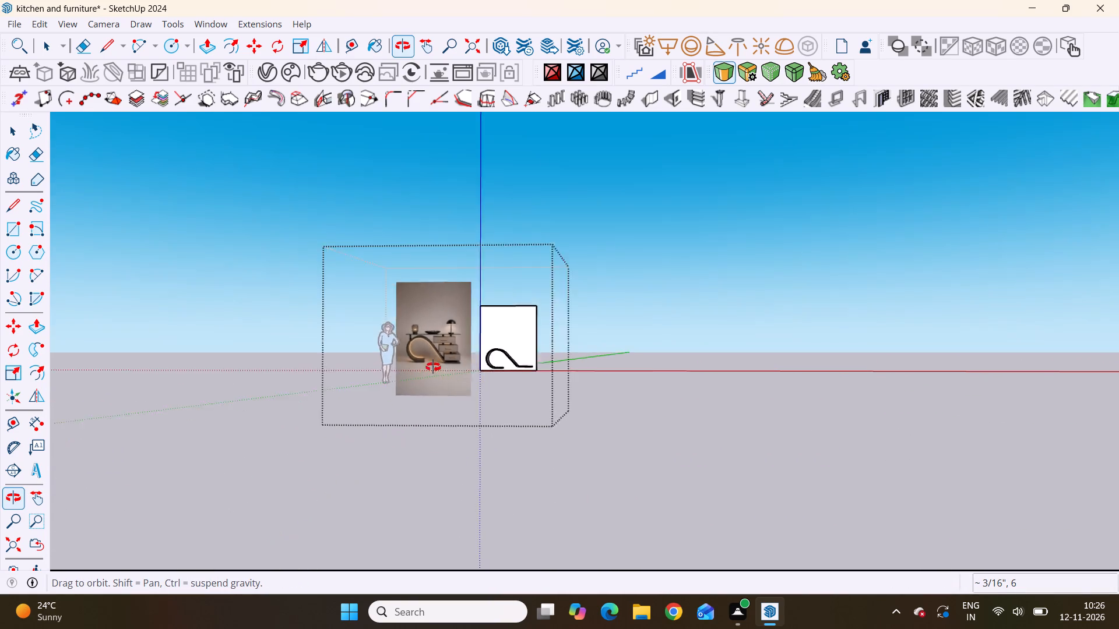
pyautogui.moveTo(433, 367); pyautogui.dragTo(480, 406, button='middle')
pyautogui.scroll(6, 494, 380)
pyautogui.scroll(-4, 498, 340)
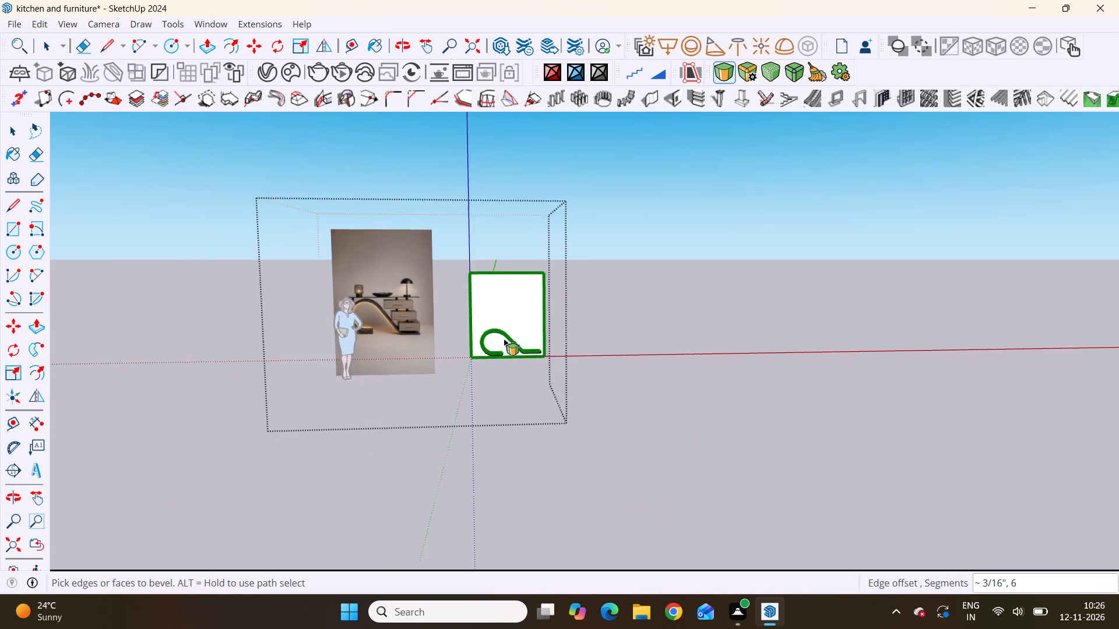
pyautogui.moveTo(506, 340); pyautogui.dragTo(489, 363, button='middle')
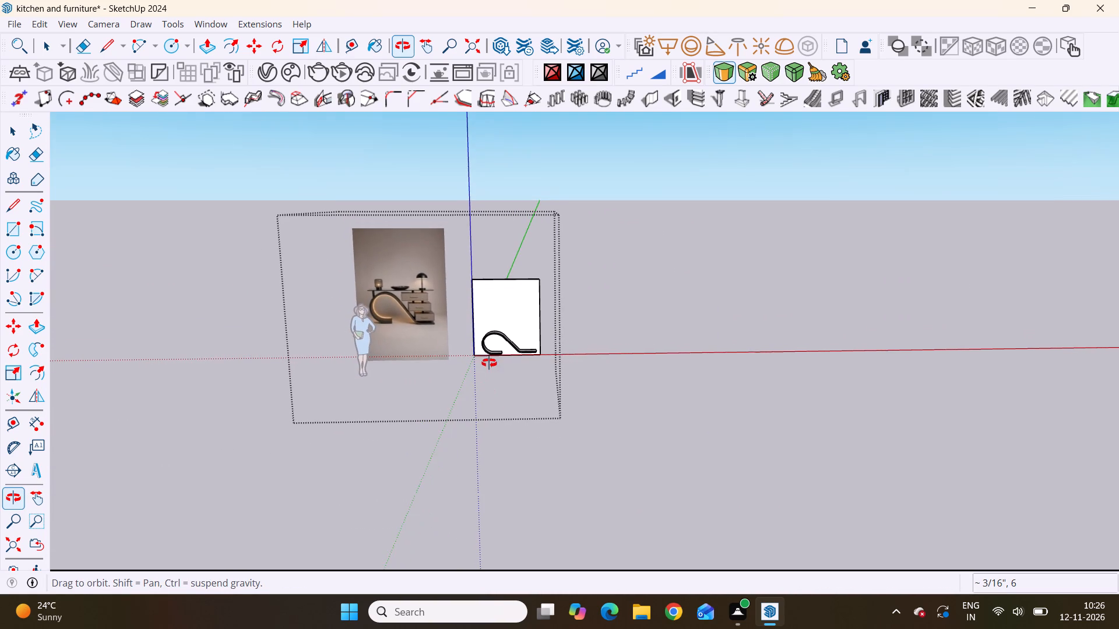
pyautogui.moveTo(489, 363); pyautogui.dragTo(489, 362, button='middle')
pyautogui.scroll(8, 411, 327)
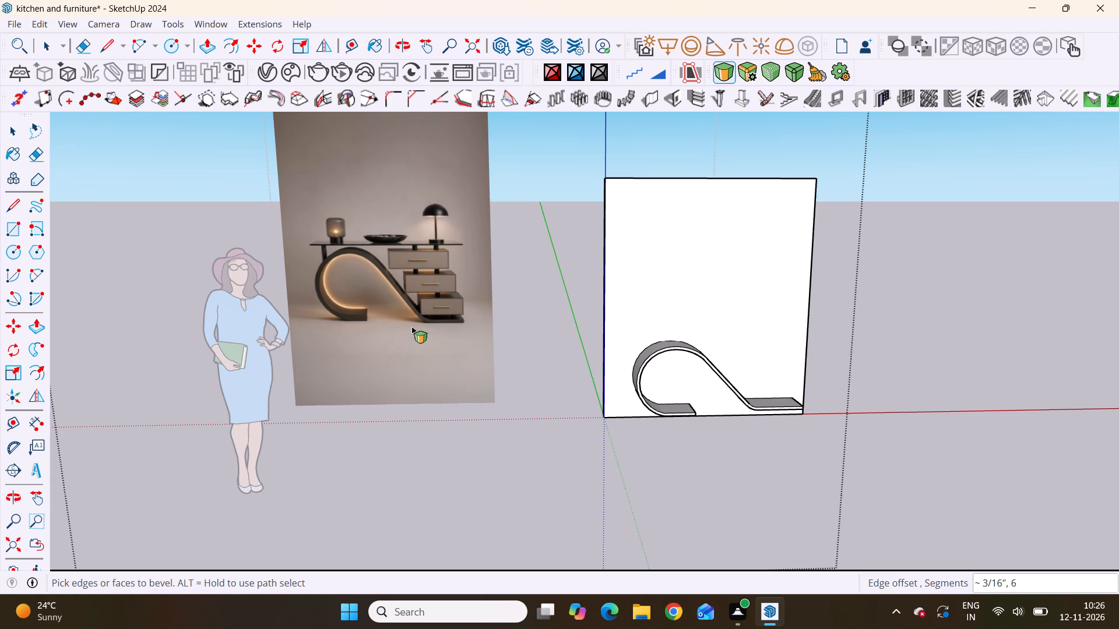
pyautogui.scroll(-4, 411, 327)
pyautogui.scroll(-3, 616, 369)
pyautogui.moveTo(622, 398); pyautogui.dragTo(562, 381, button='middle')
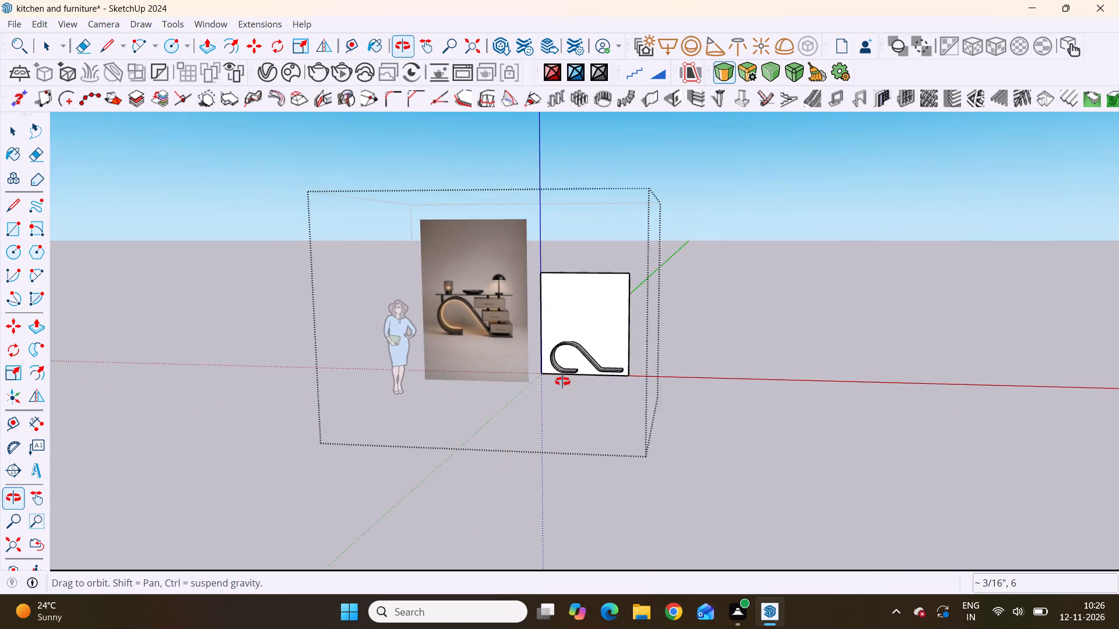
pyautogui.moveTo(562, 381); pyautogui.dragTo(578, 374, button='middle')
pyautogui.scroll(9, 536, 346)
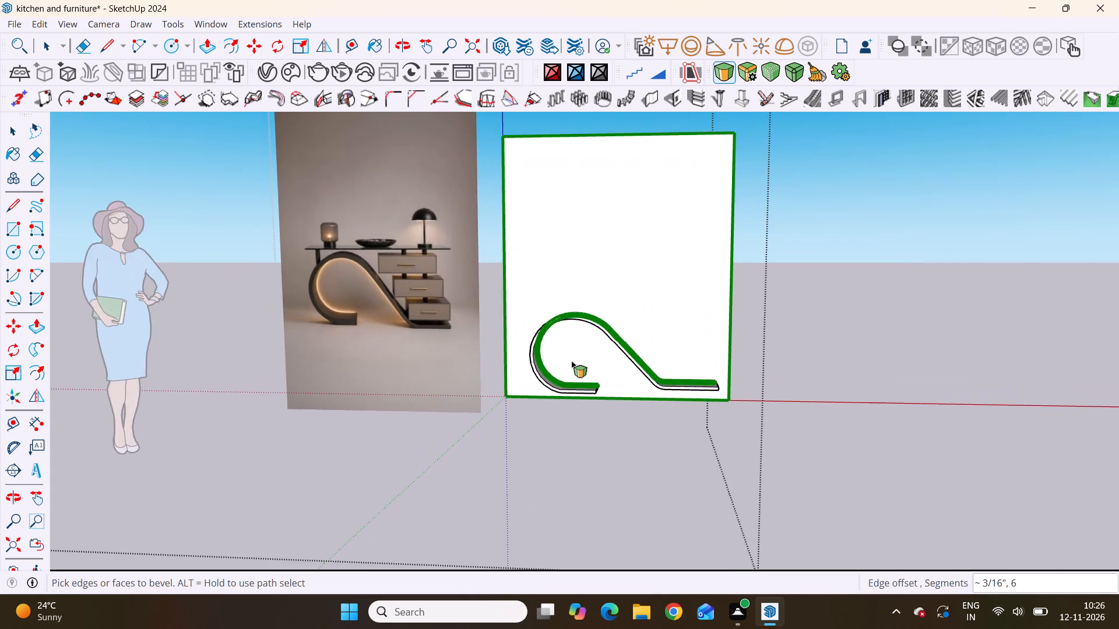
pyautogui.scroll(4, 568, 362)
# Examine the curved base's depth from both sides and the rounded bend beside its short foot.
pyautogui.moveTo(555, 367); pyautogui.dragTo(810, 379, button='middle')
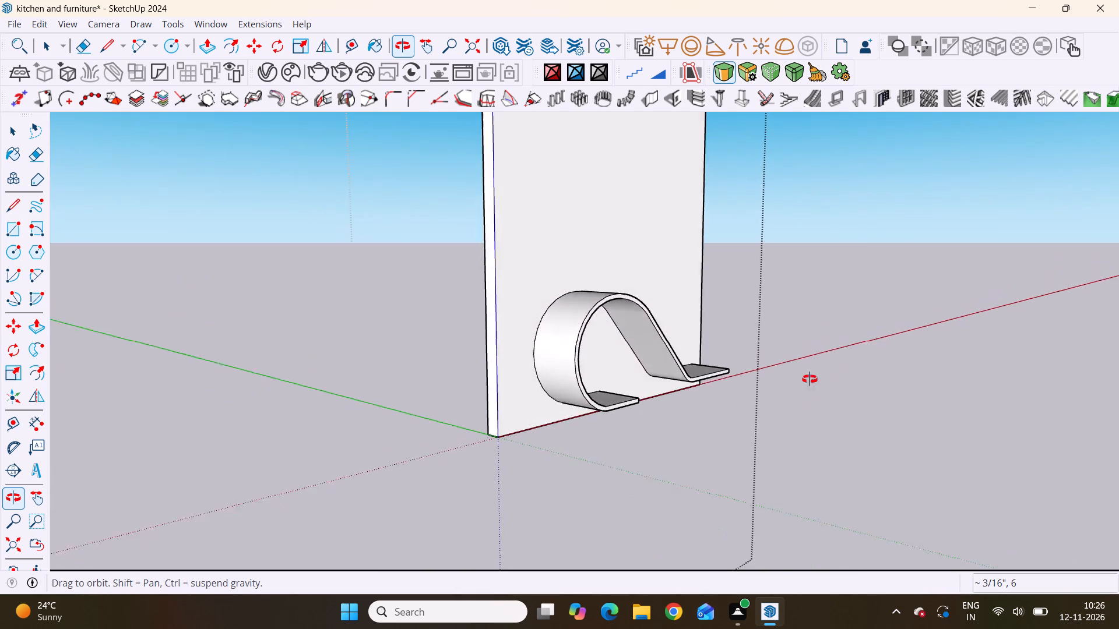
pyautogui.moveTo(810, 379); pyautogui.dragTo(393, 295, button='middle')
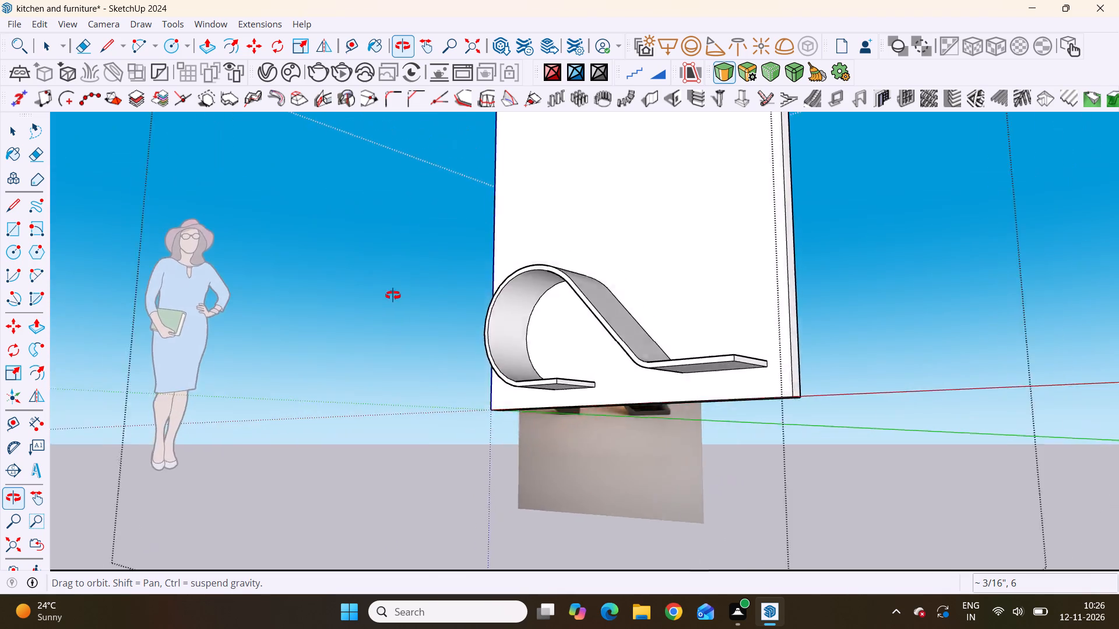
pyautogui.moveTo(393, 295); pyautogui.dragTo(589, 369, button='middle')
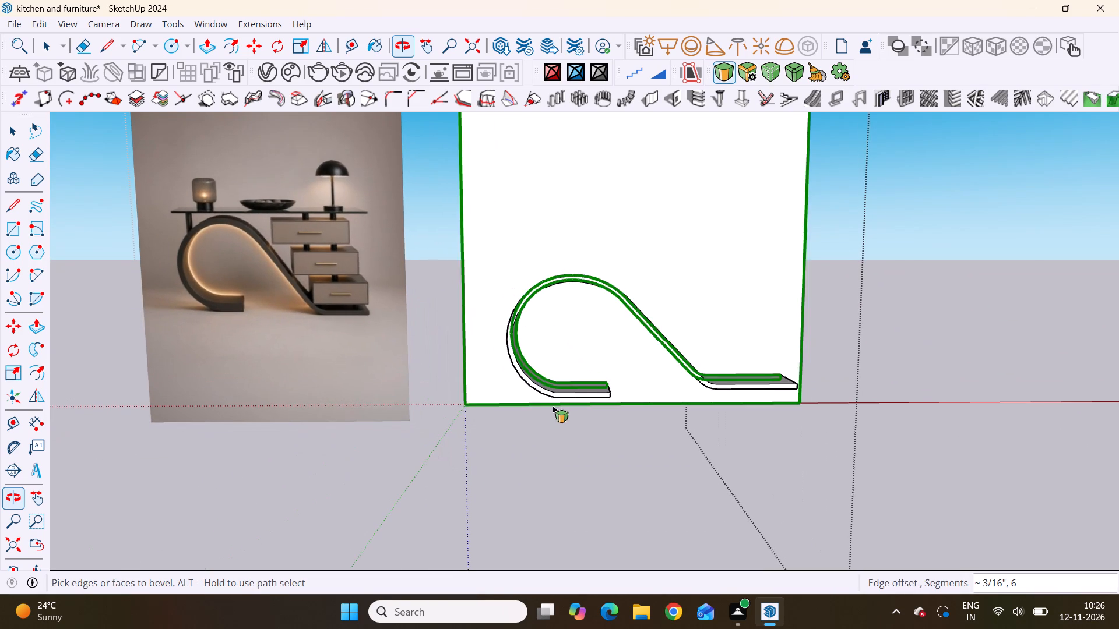
pyautogui.scroll(14, 549, 411)
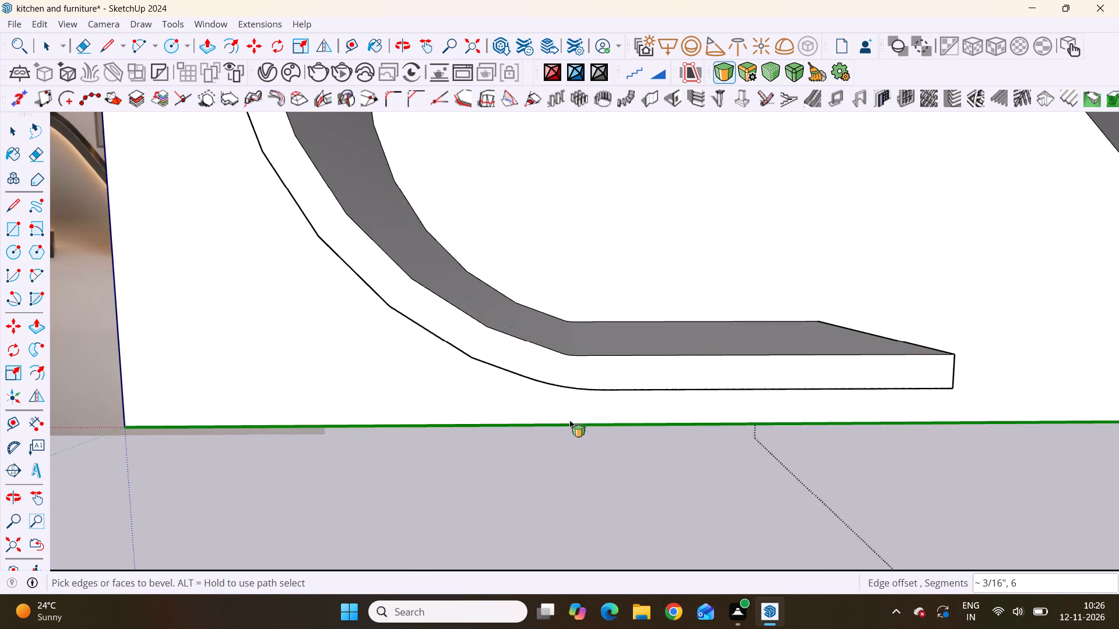
pyautogui.scroll(-12, 413, 373)
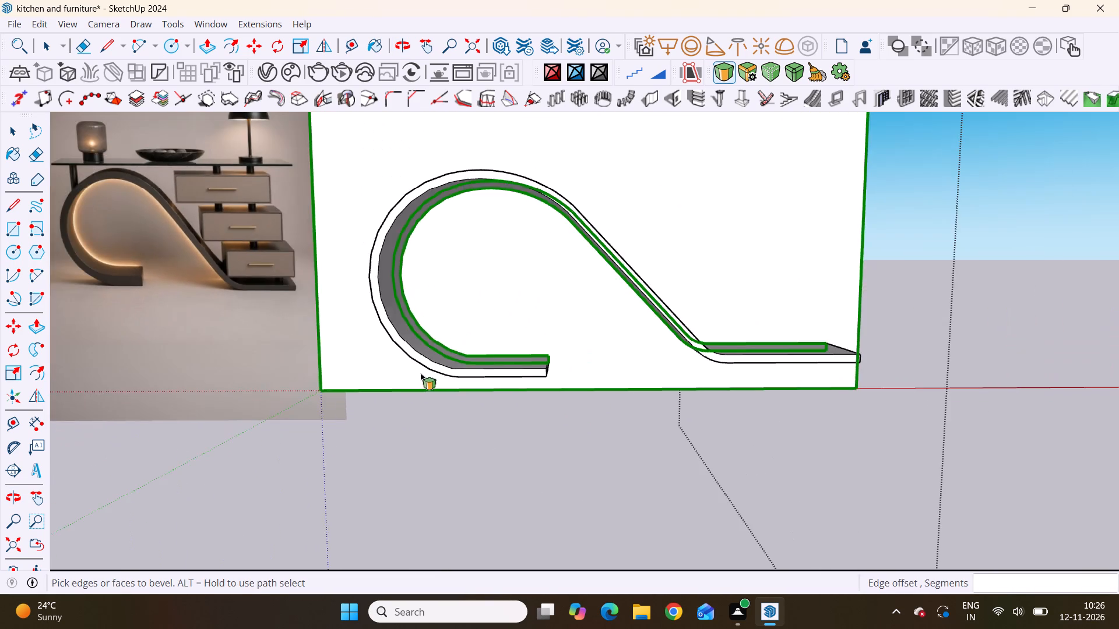
pyautogui.scroll(-9, 420, 373)
pyautogui.moveTo(497, 401); pyautogui.dragTo(516, 400, button='middle')
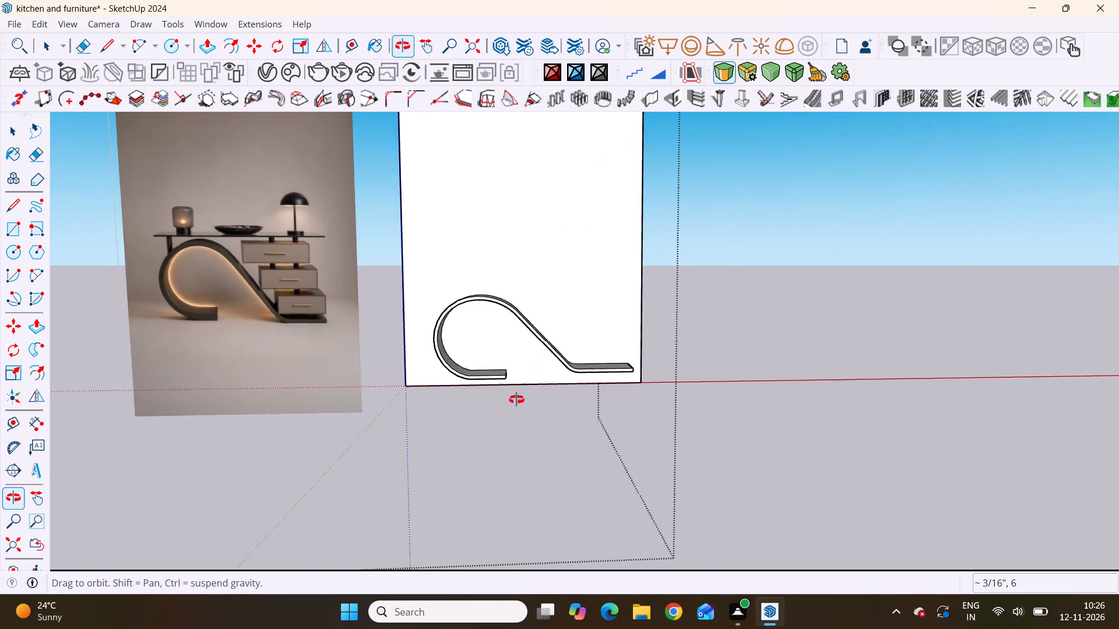
pyautogui.moveTo(516, 400); pyautogui.dragTo(524, 406, button='middle')
pyautogui.scroll(-6, 505, 412)
pyautogui.scroll(10, 537, 384)
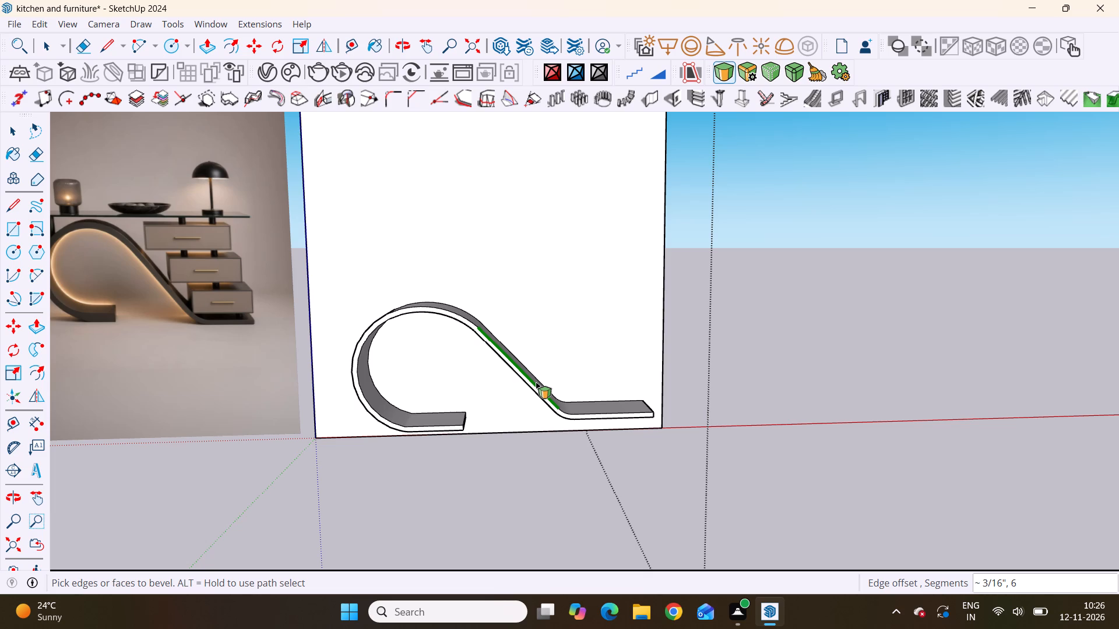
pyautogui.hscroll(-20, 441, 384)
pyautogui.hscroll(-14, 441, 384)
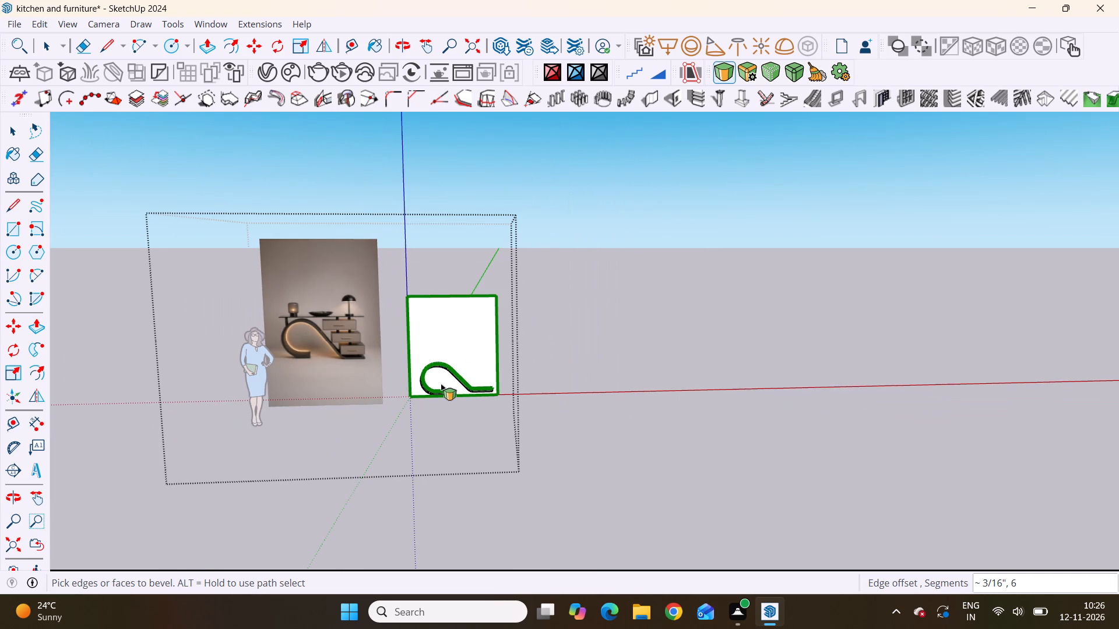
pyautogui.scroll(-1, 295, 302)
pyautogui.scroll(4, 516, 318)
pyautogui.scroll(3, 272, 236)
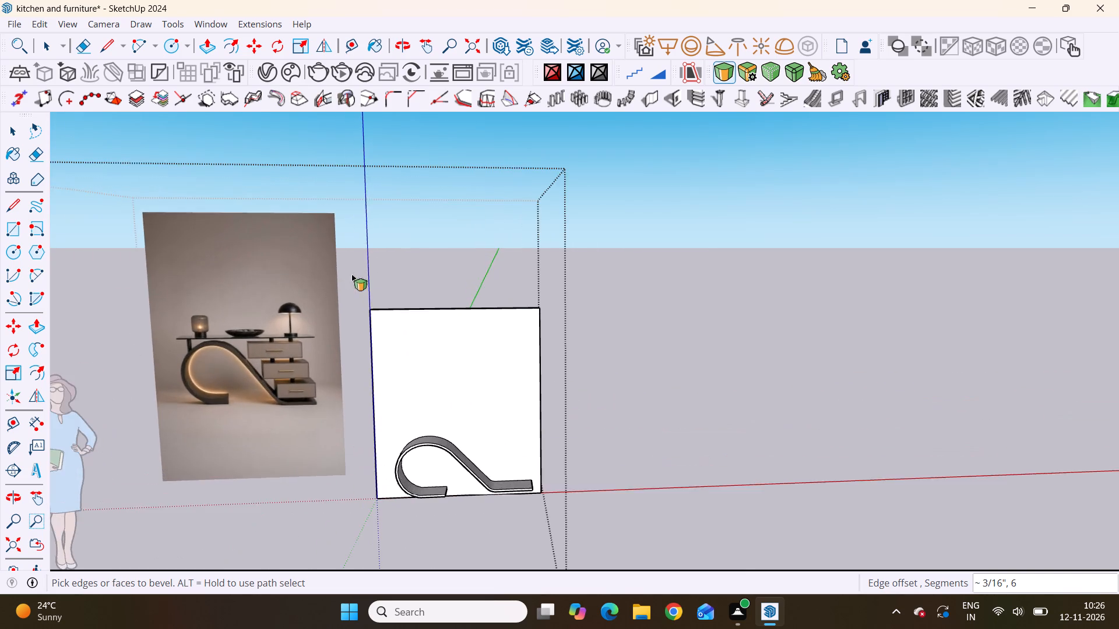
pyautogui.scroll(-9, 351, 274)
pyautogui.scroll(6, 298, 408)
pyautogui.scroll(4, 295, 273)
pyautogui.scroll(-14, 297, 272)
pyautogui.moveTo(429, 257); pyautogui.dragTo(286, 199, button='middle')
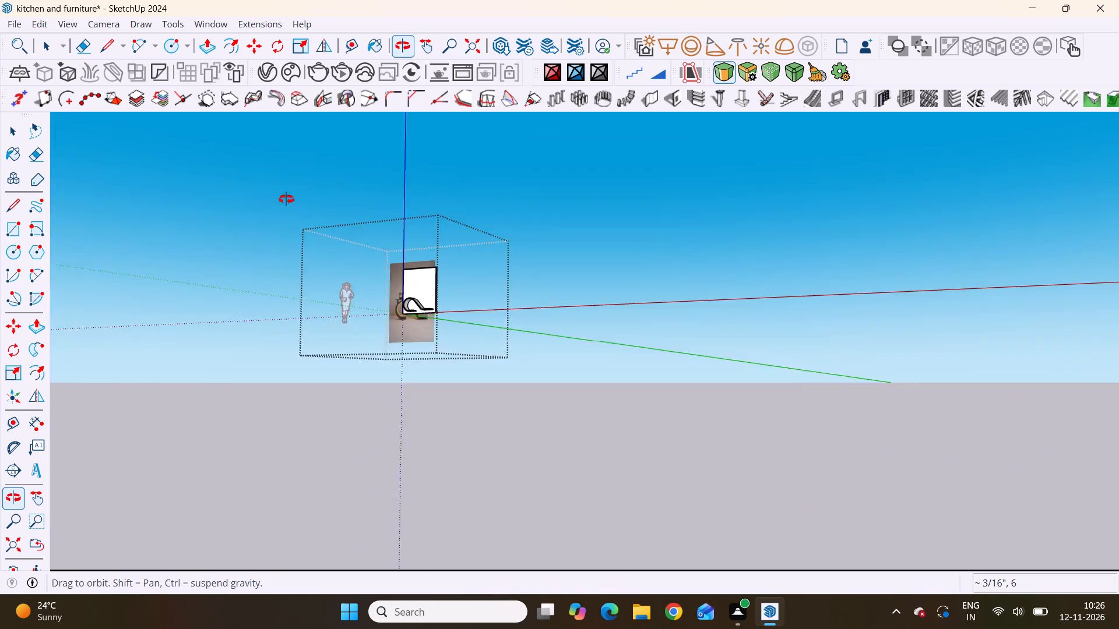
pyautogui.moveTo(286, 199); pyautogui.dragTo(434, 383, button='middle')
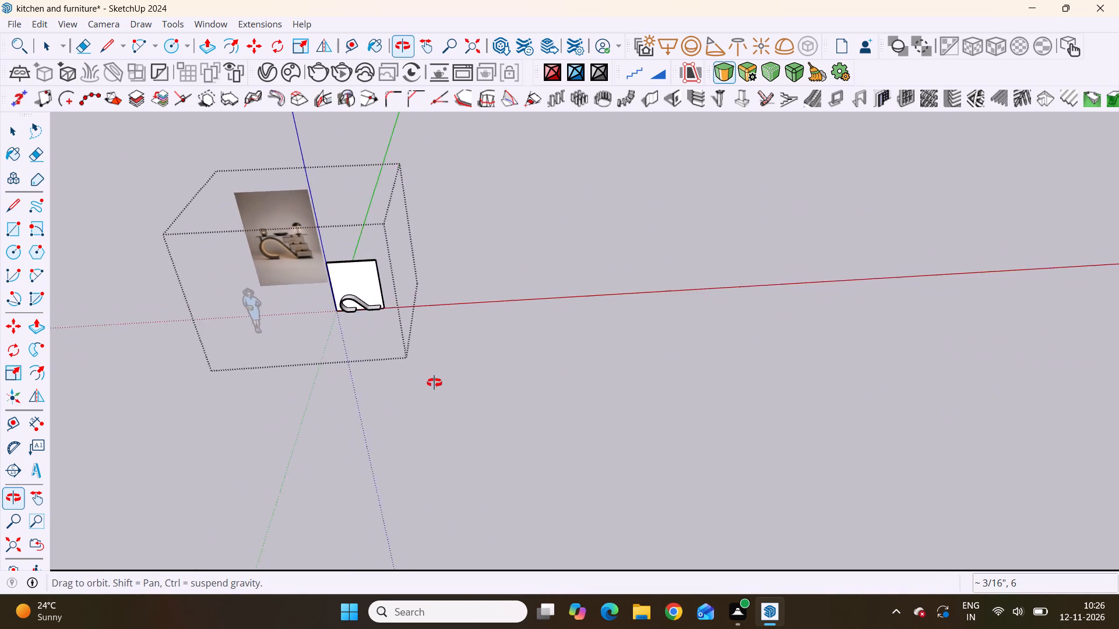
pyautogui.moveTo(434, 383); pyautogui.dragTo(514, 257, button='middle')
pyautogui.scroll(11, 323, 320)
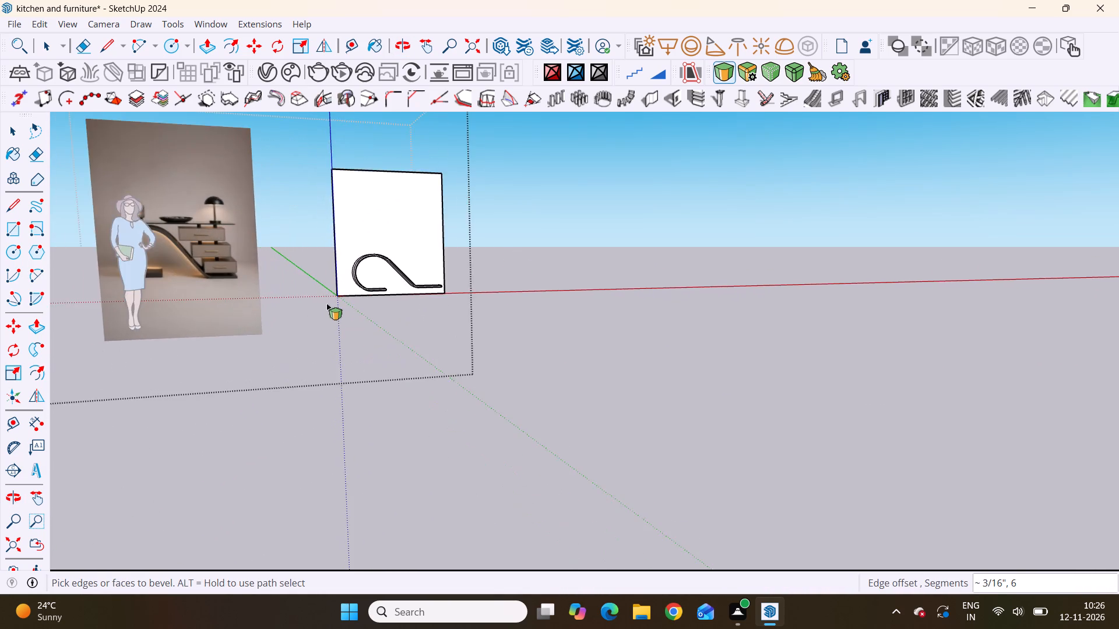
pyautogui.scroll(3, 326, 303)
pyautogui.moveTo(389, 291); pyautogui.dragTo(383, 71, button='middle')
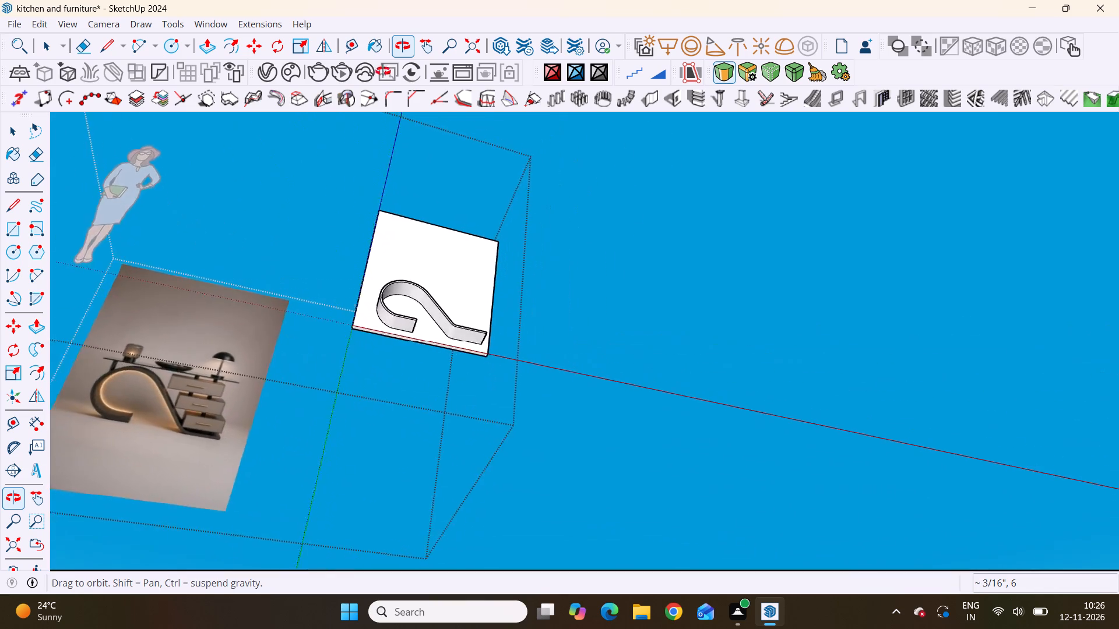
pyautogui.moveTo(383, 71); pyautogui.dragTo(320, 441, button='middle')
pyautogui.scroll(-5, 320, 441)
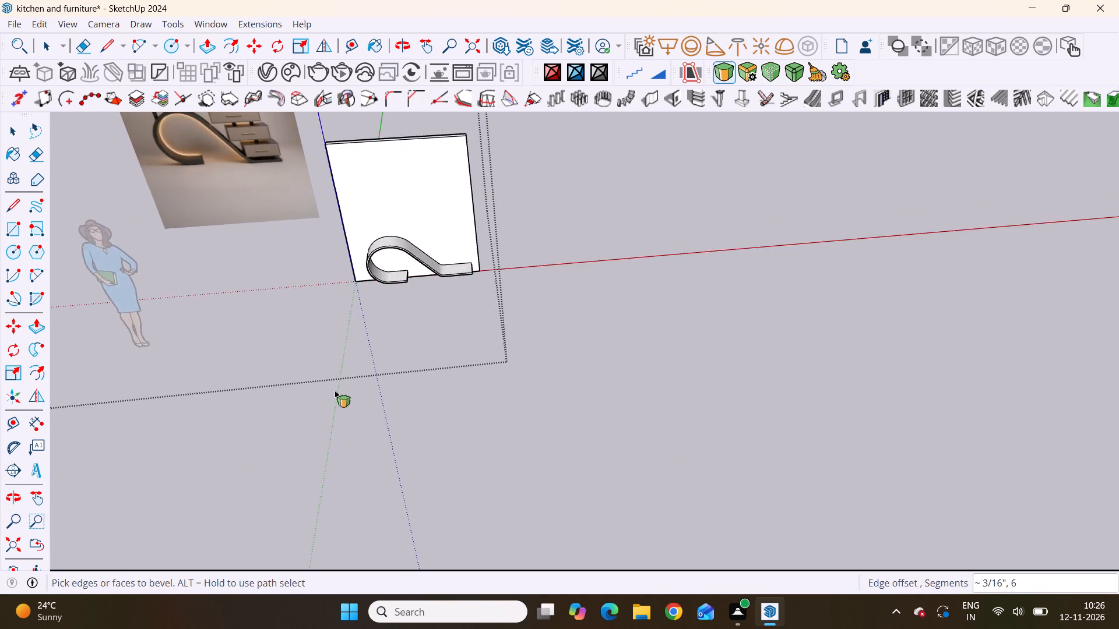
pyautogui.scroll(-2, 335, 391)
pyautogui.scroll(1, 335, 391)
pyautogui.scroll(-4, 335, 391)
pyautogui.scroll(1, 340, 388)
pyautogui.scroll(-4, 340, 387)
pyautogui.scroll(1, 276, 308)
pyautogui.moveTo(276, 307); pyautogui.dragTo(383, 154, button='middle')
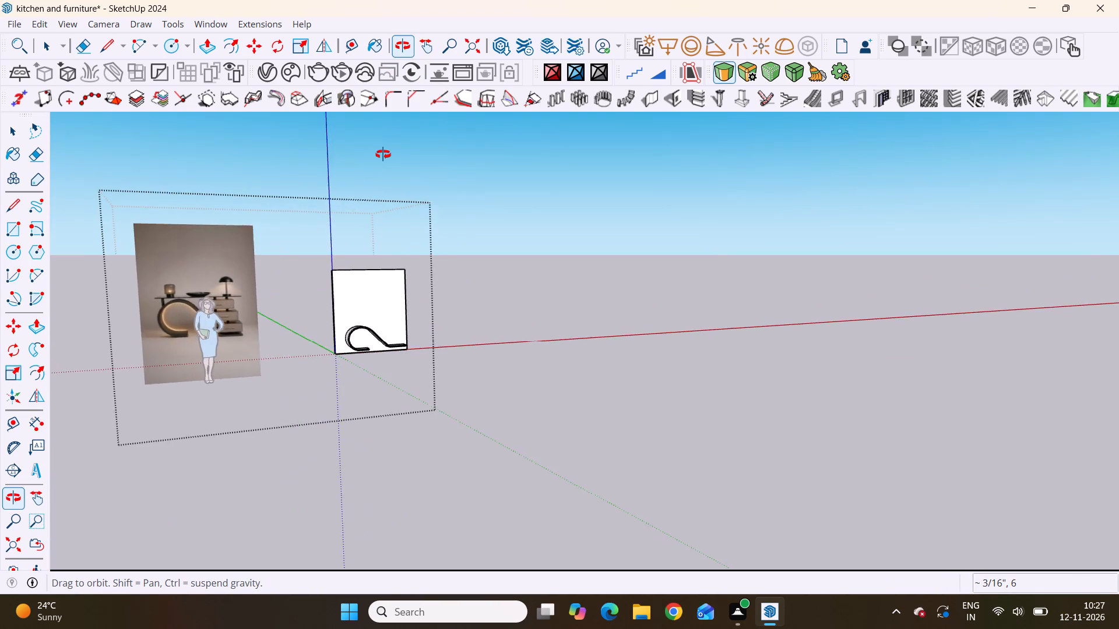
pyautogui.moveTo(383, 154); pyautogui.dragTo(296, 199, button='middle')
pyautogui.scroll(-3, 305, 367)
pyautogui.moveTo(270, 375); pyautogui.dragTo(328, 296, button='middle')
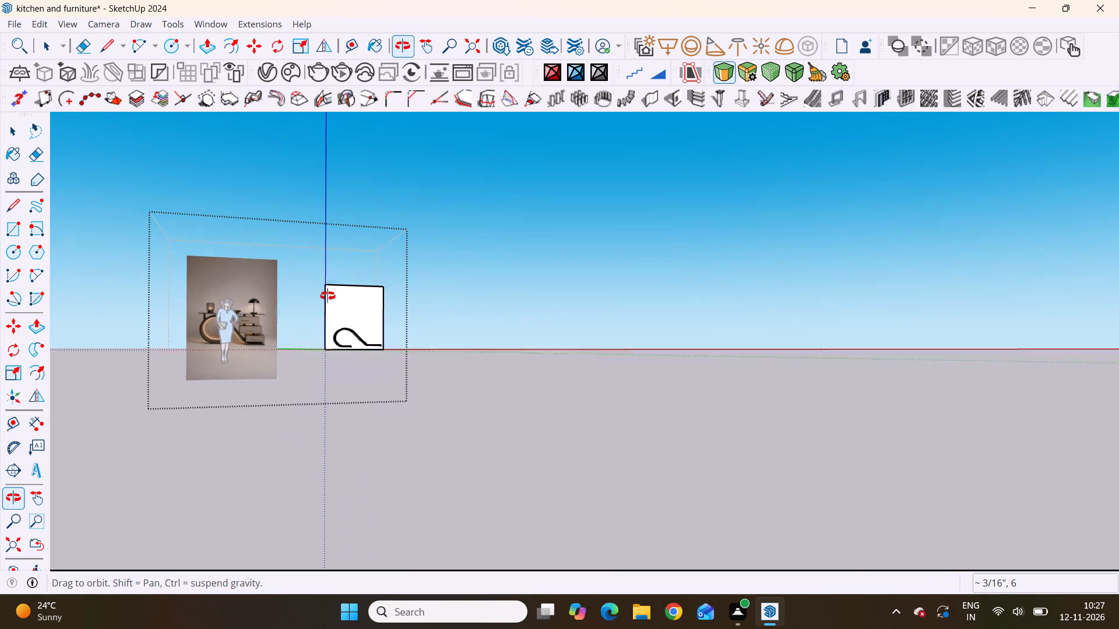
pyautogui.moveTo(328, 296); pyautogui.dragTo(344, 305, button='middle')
# Examine the lower bend, short foot and underside of the curved ribbon base up close and from below.
pyautogui.scroll(4, 338, 340)
pyautogui.scroll(17, 338, 340)
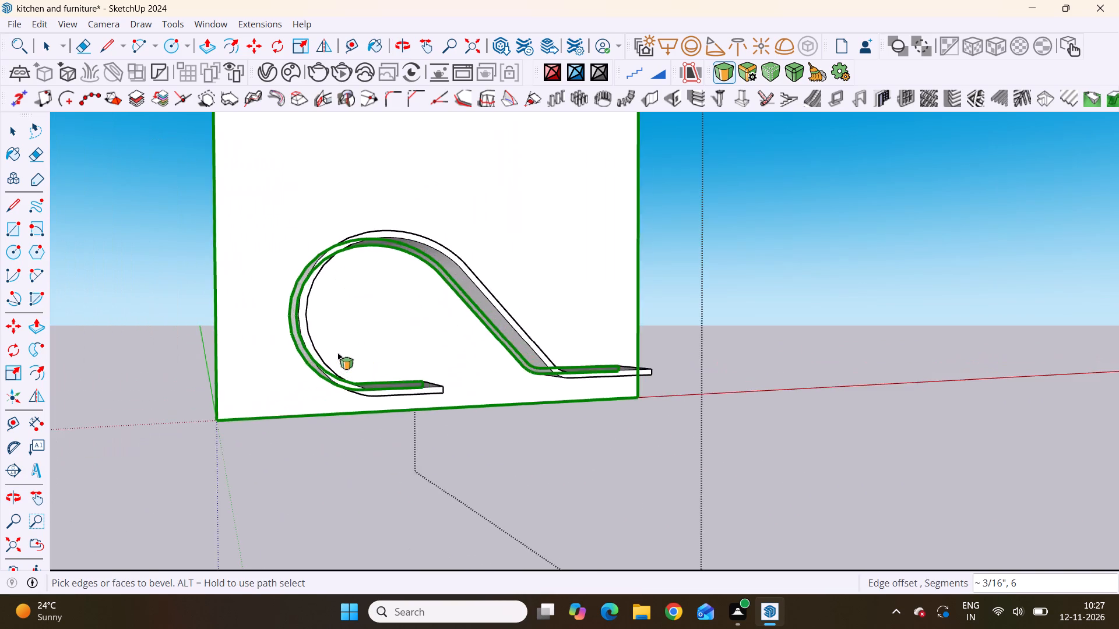
pyautogui.scroll(9, 359, 383)
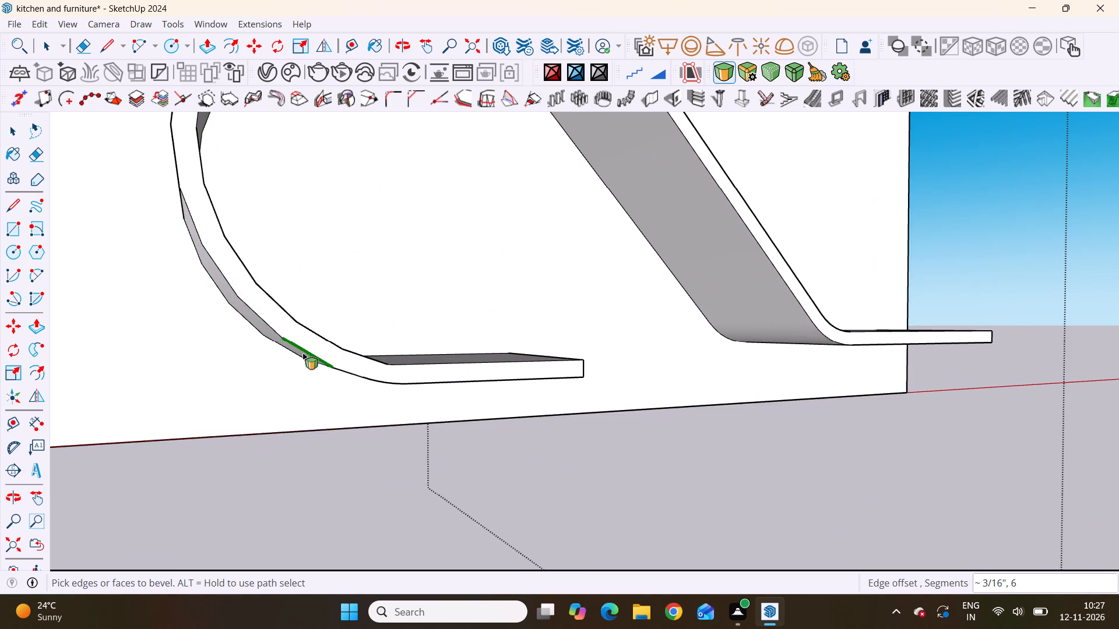
pyautogui.scroll(-4, 302, 352)
pyautogui.scroll(14, 337, 389)
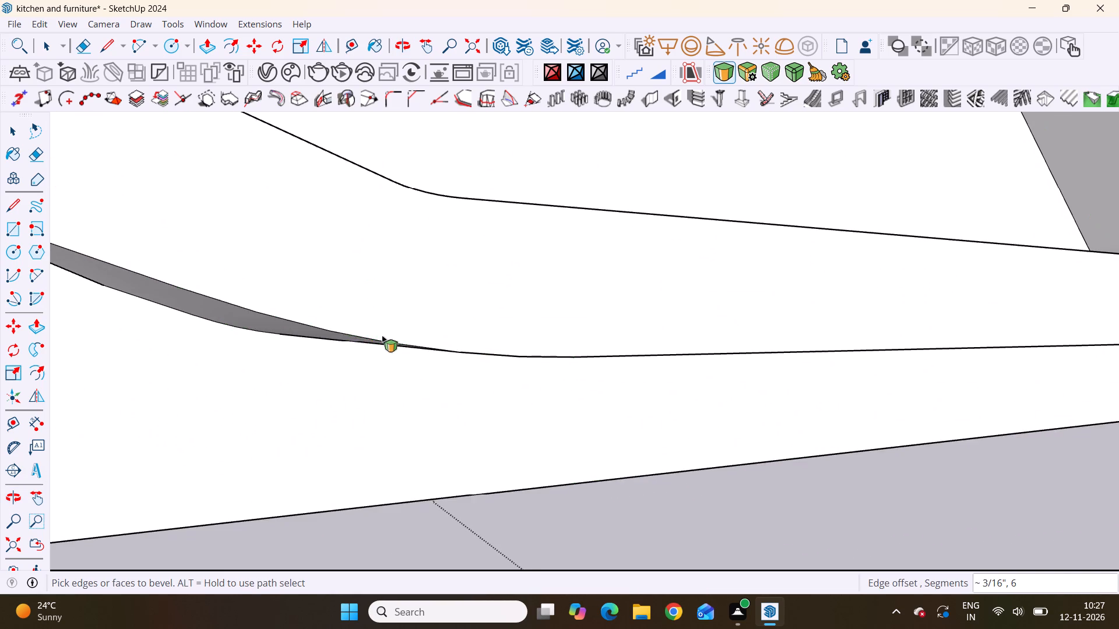
pyautogui.moveTo(396, 363); pyautogui.dragTo(323, 354, button='middle')
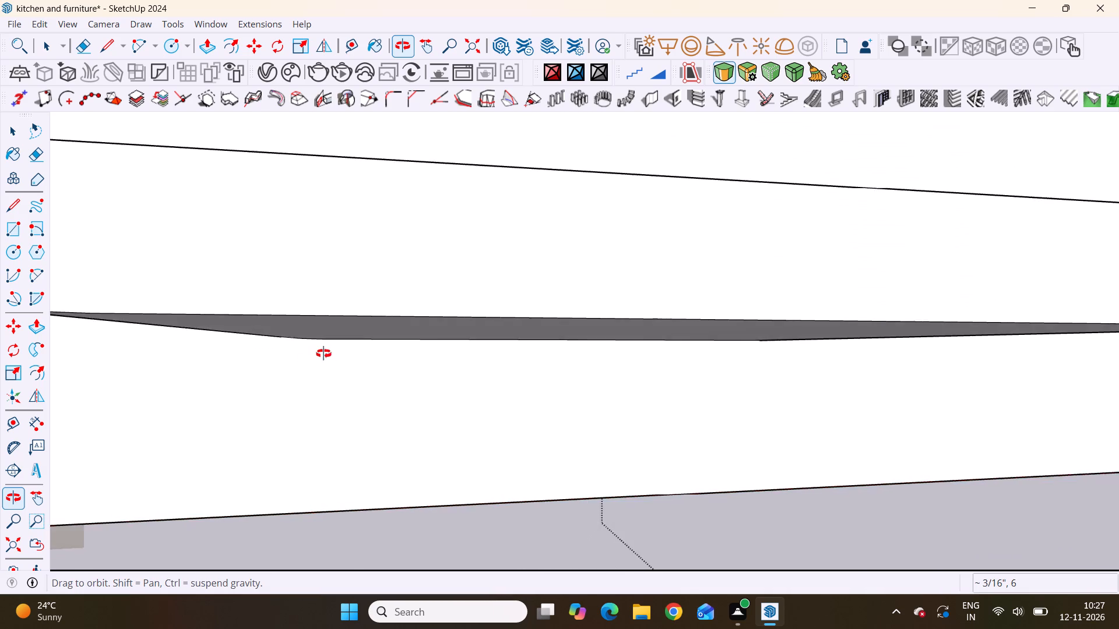
pyautogui.moveTo(323, 354); pyautogui.dragTo(284, 371, button='middle')
pyautogui.scroll(-20, 284, 370)
pyautogui.scroll(-9, 284, 370)
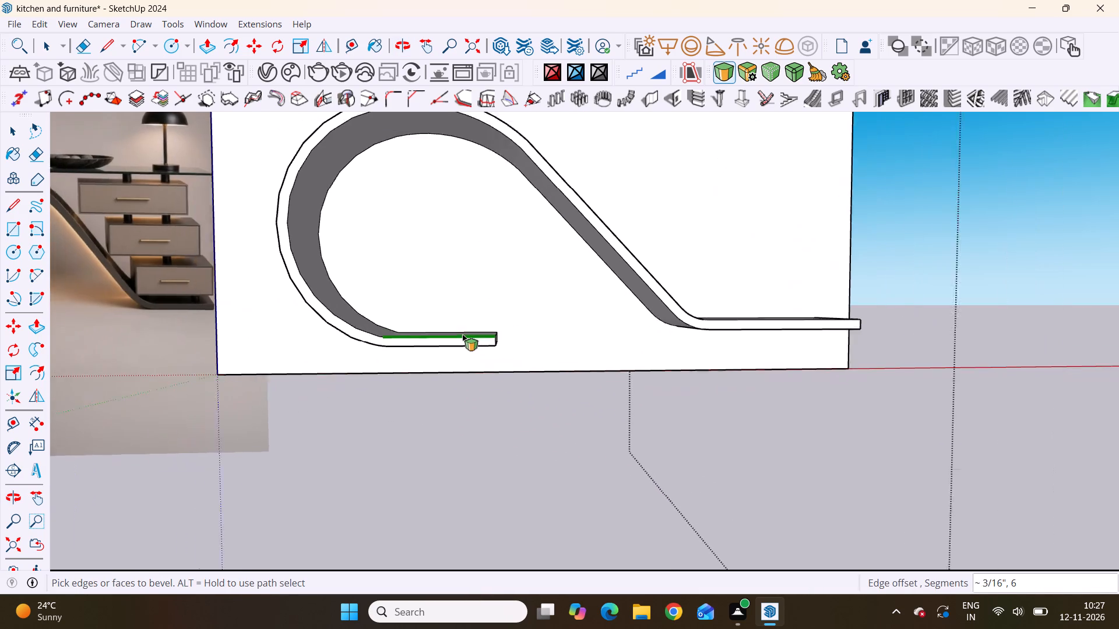
pyautogui.scroll(-5, 462, 334)
pyautogui.moveTo(372, 363); pyautogui.dragTo(418, 343, button='middle')
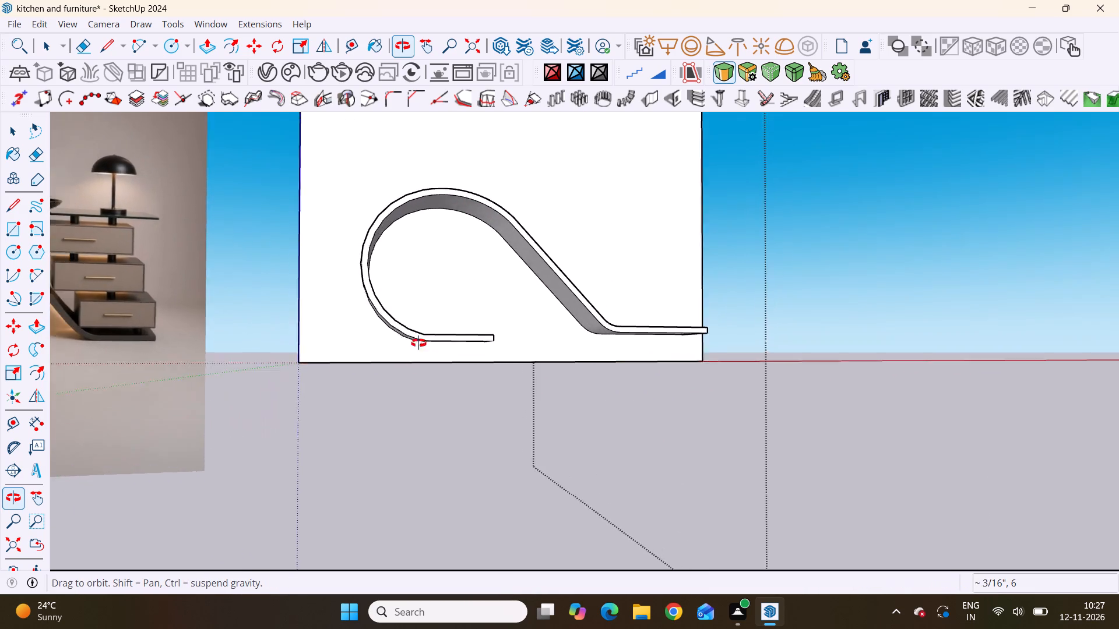
pyautogui.moveTo(418, 343); pyautogui.dragTo(388, 286, button='middle')
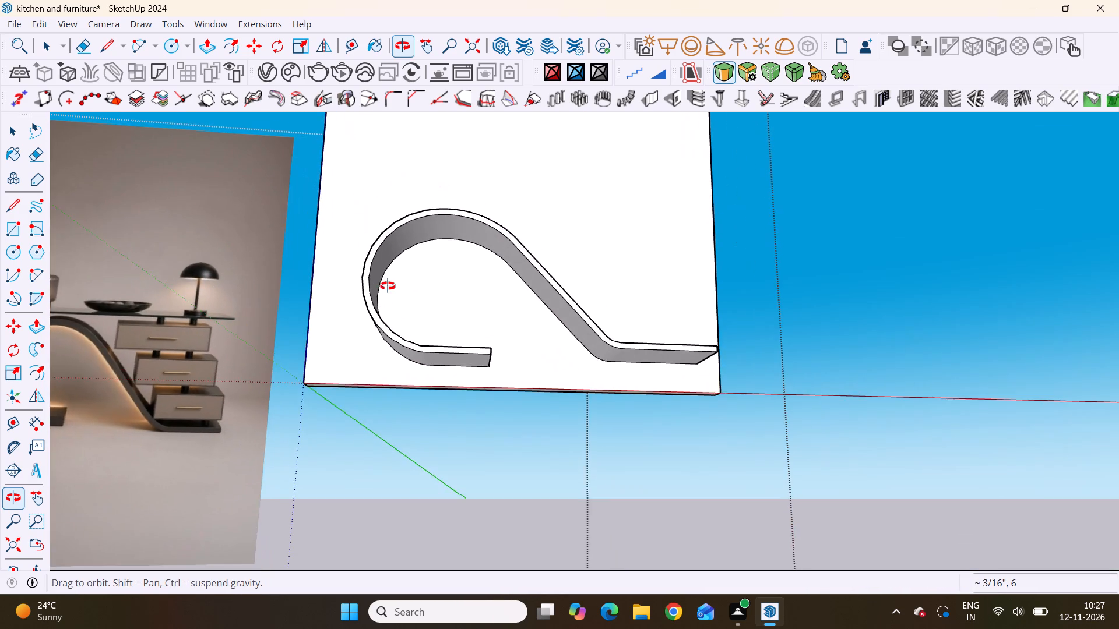
pyautogui.moveTo(388, 286); pyautogui.dragTo(396, 313, button='middle')
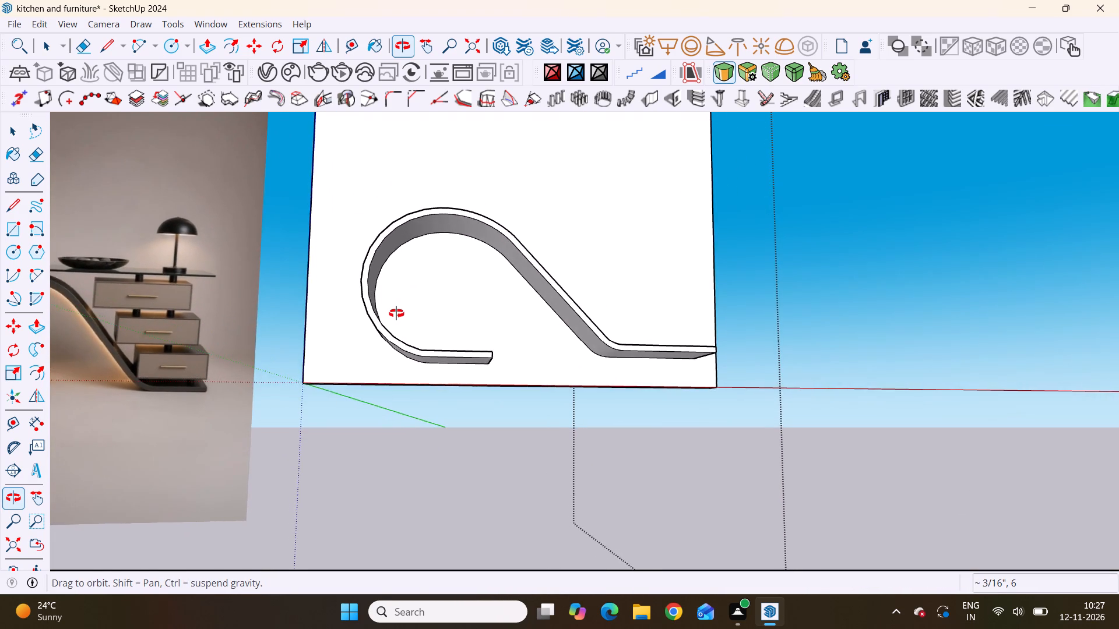
pyautogui.moveTo(396, 313); pyautogui.dragTo(458, 331, button='middle')
# Compare the feet and lower bends of the modelled base with those of the console table in the reference image.
pyautogui.scroll(-11, 458, 331)
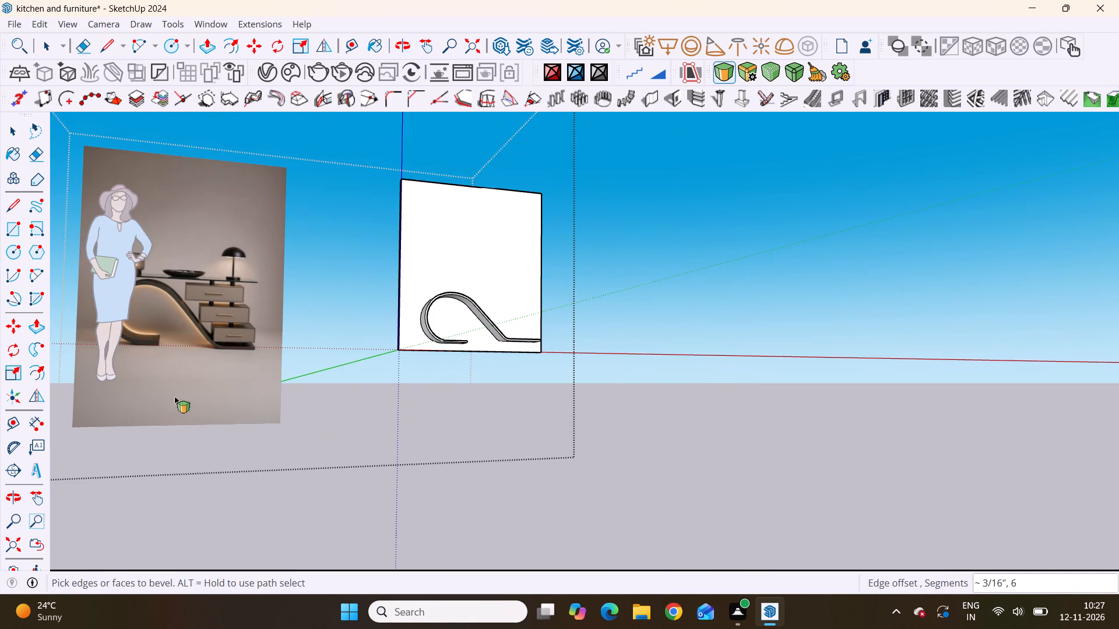
pyautogui.scroll(-4, 344, 348)
pyautogui.scroll(20, 193, 353)
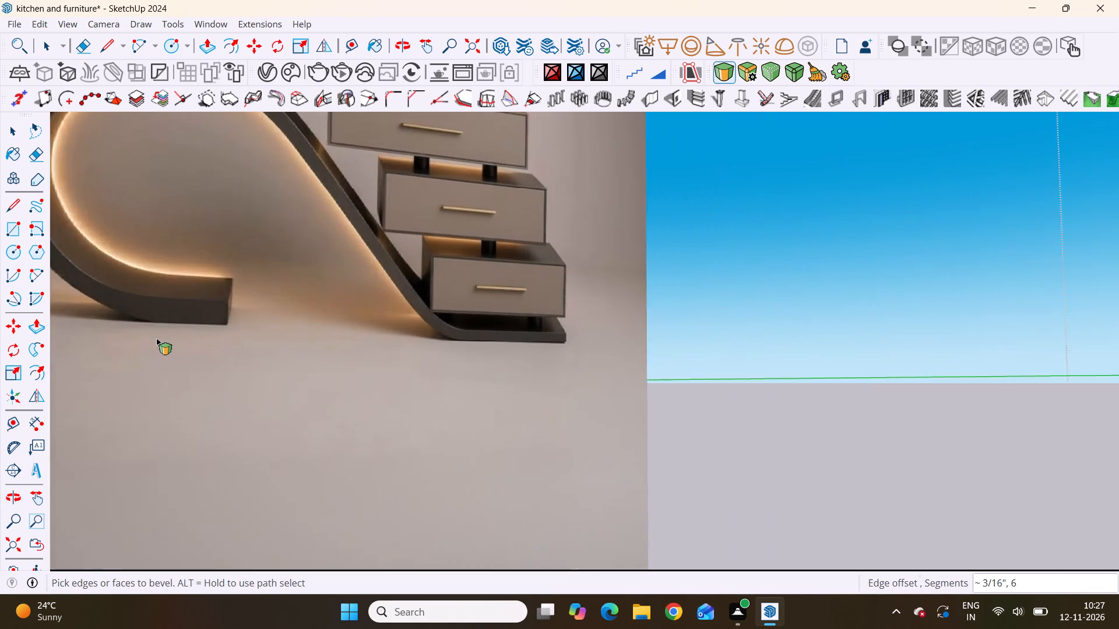
pyautogui.scroll(2, 156, 338)
pyautogui.scroll(-12, 159, 257)
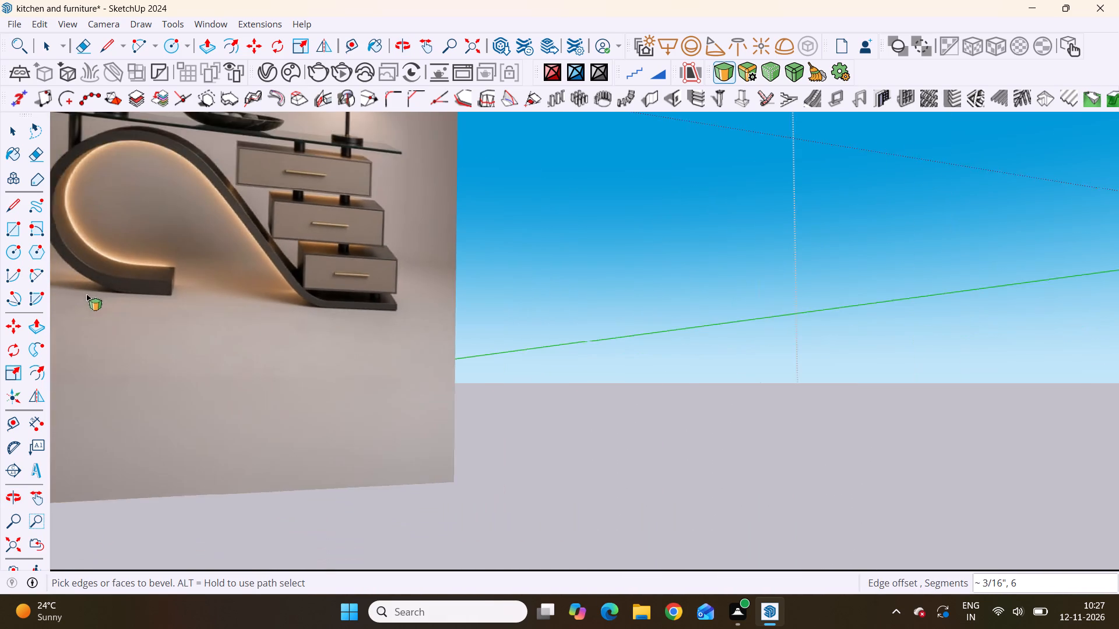
pyautogui.scroll(-9, 86, 294)
pyautogui.moveTo(428, 284); pyautogui.dragTo(362, 358, button='middle')
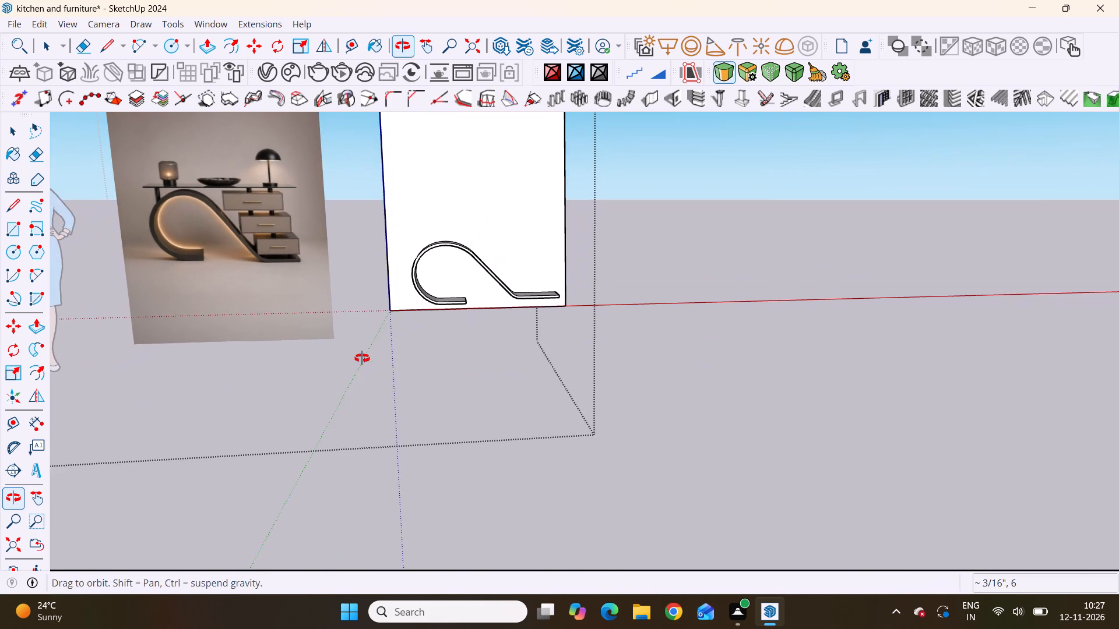
pyautogui.moveTo(362, 358); pyautogui.dragTo(362, 360, button='middle')
pyautogui.scroll(10, 444, 281)
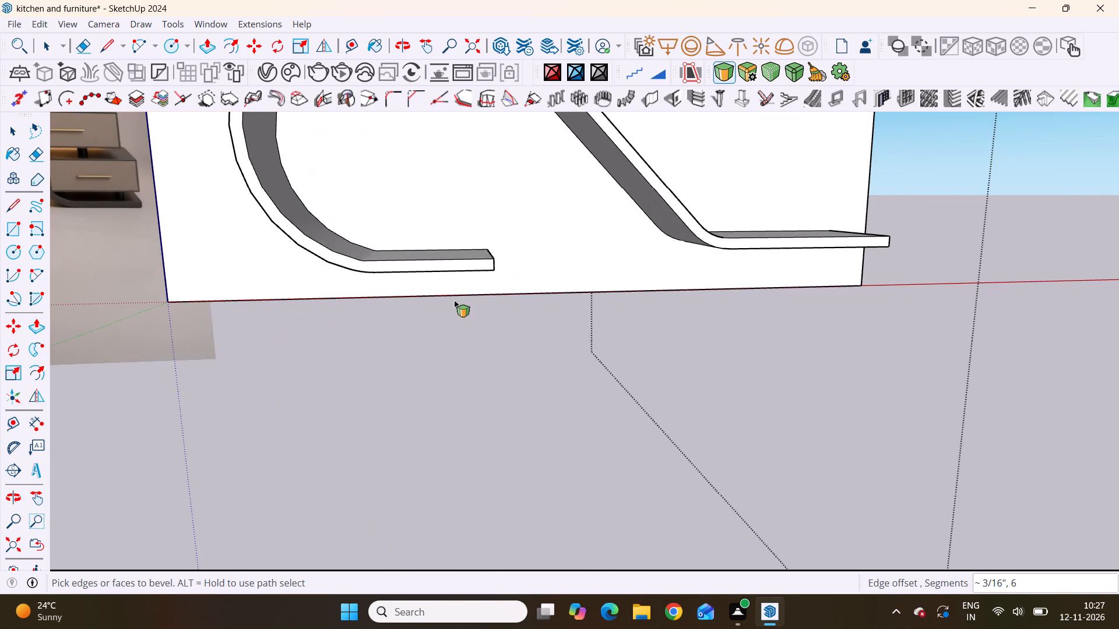
pyautogui.moveTo(454, 299); pyautogui.dragTo(463, 295, button='middle')
pyautogui.scroll(-6, 463, 295)
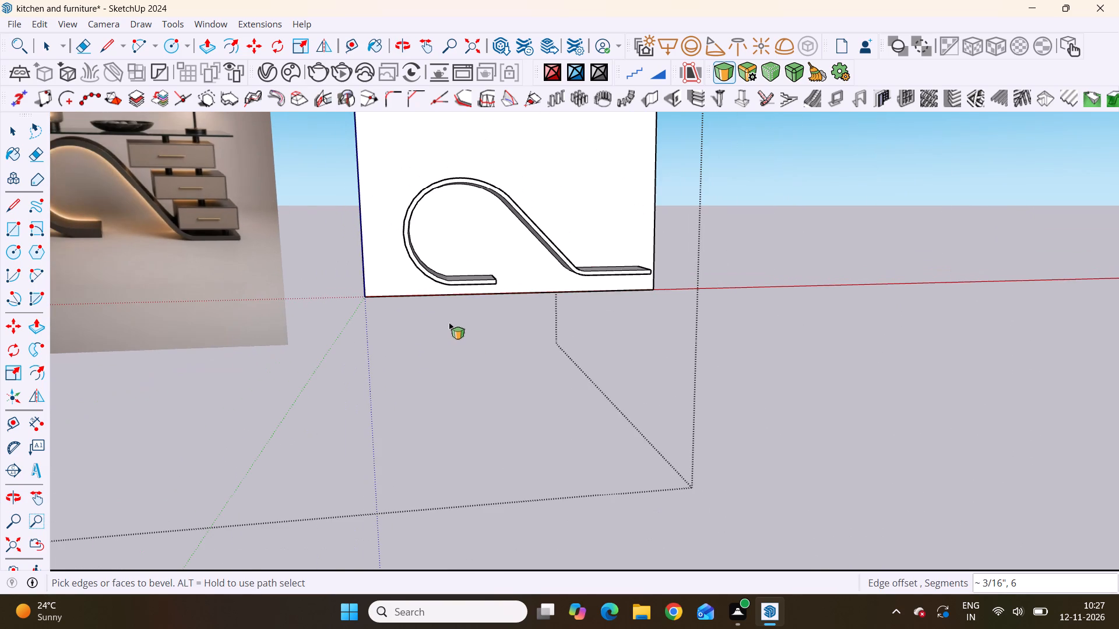
pyautogui.scroll(-5, 466, 299)
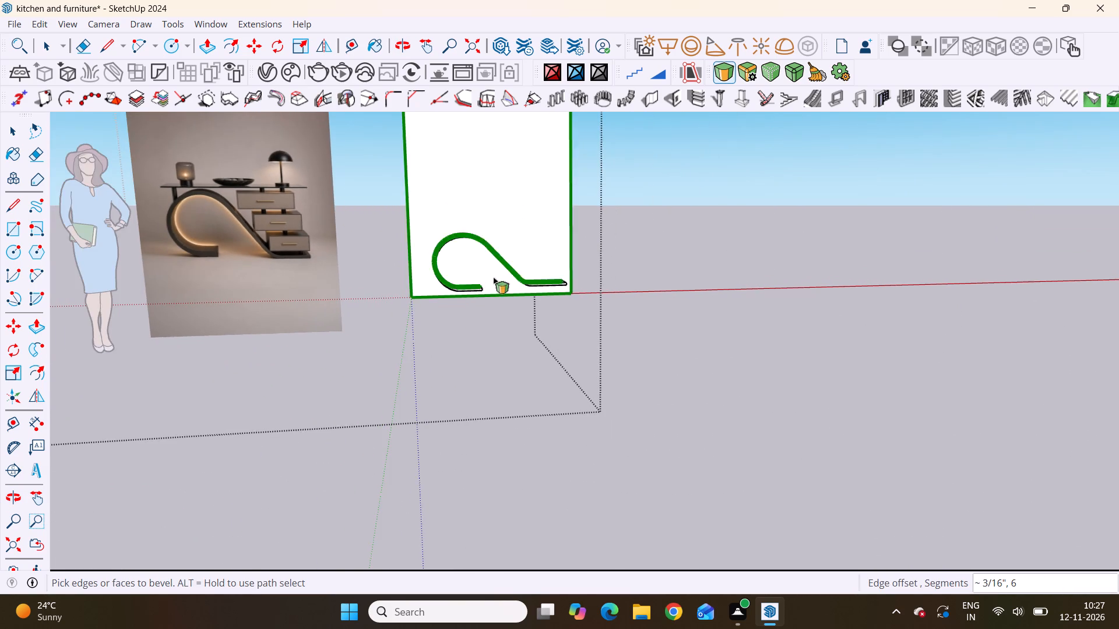
# Inspect how the curved base sits against the white backing panel from above, below and the side.
pyautogui.moveTo(493, 282); pyautogui.dragTo(463, 412, button='middle')
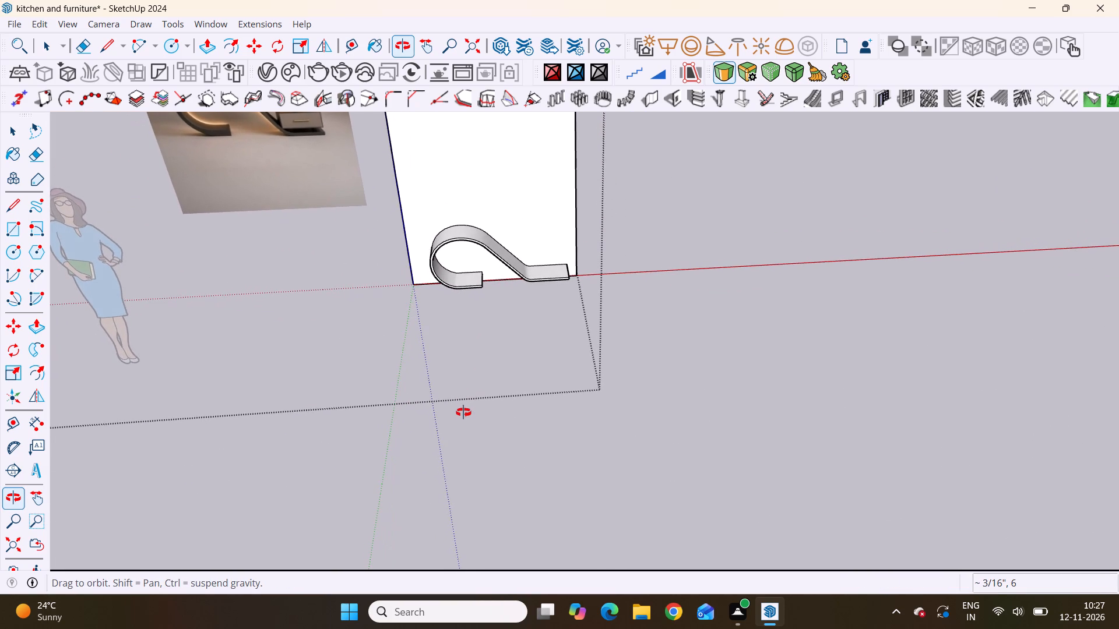
pyautogui.moveTo(463, 412); pyautogui.dragTo(473, 153, button='middle')
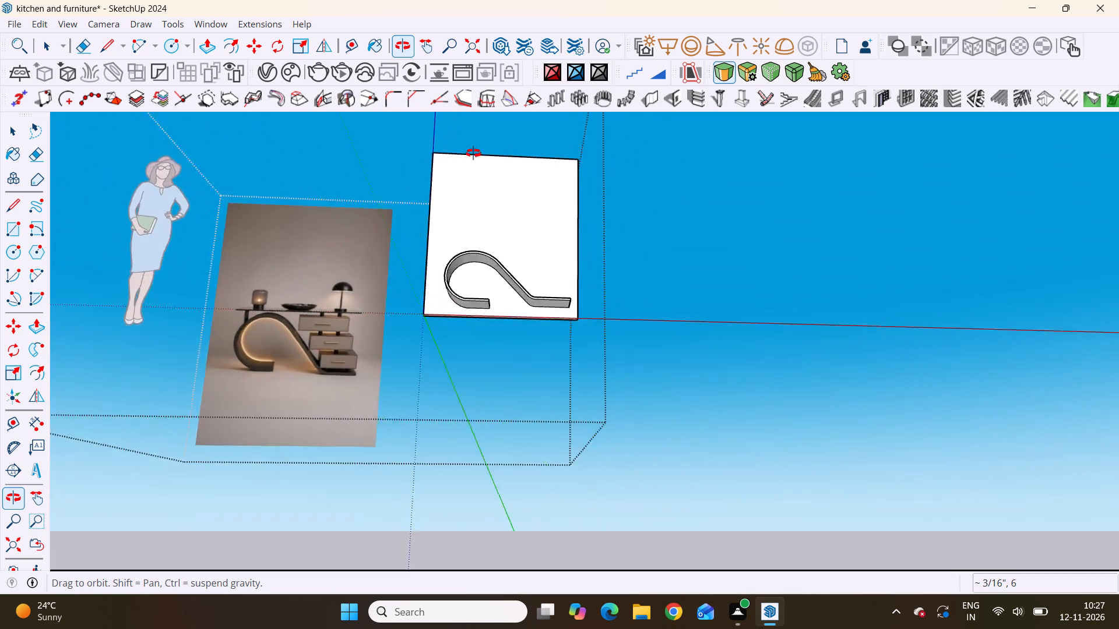
pyautogui.moveTo(473, 153); pyautogui.dragTo(409, 456, button='middle')
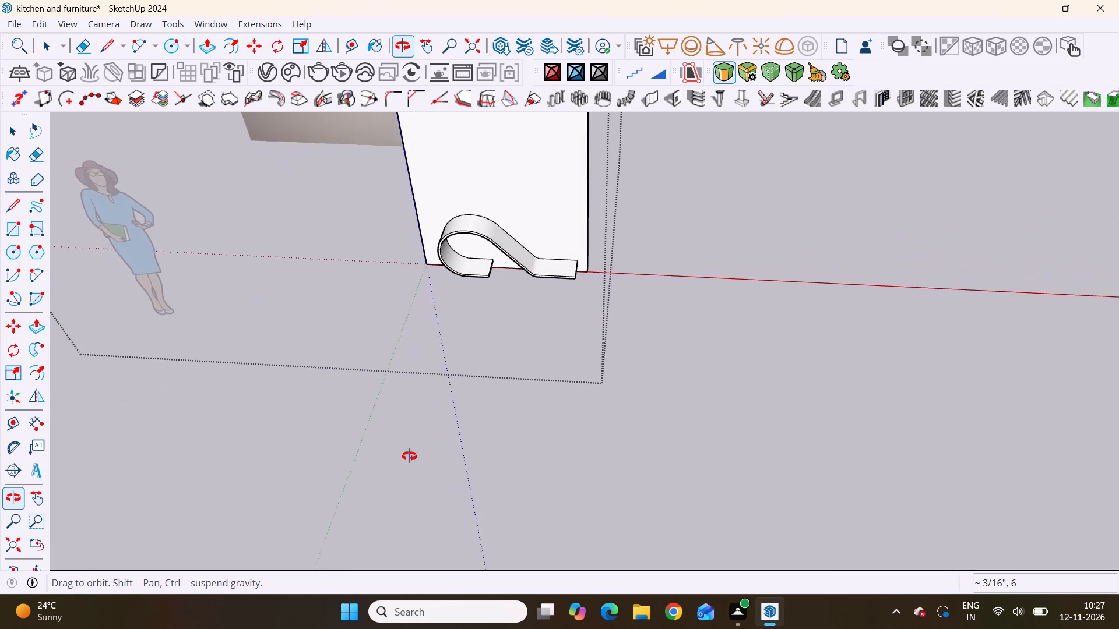
pyautogui.moveTo(409, 456); pyautogui.dragTo(675, 183, button='middle')
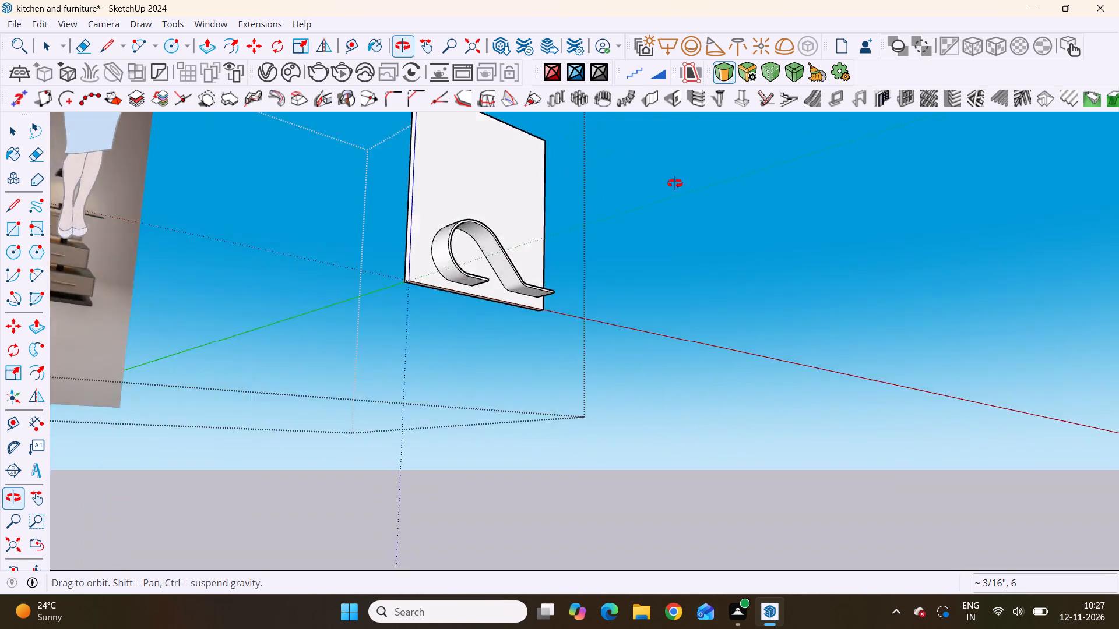
pyautogui.moveTo(675, 183); pyautogui.dragTo(424, 249, button='middle')
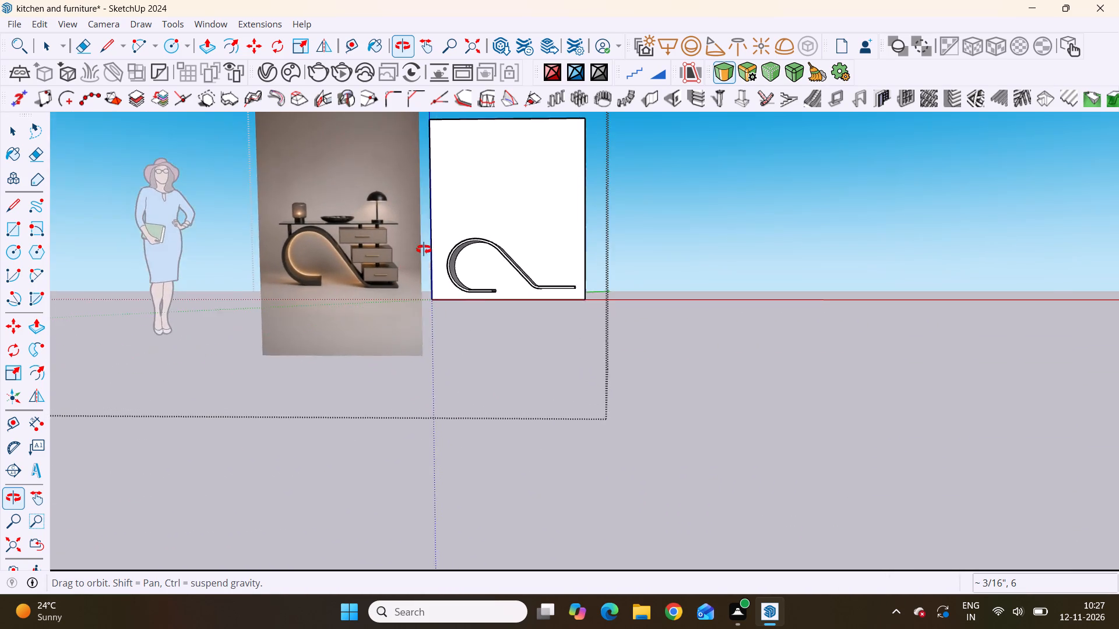
pyautogui.moveTo(424, 249); pyautogui.dragTo(436, 243, button='middle')
pyautogui.scroll(4, 424, 249)
pyautogui.scroll(10, 487, 343)
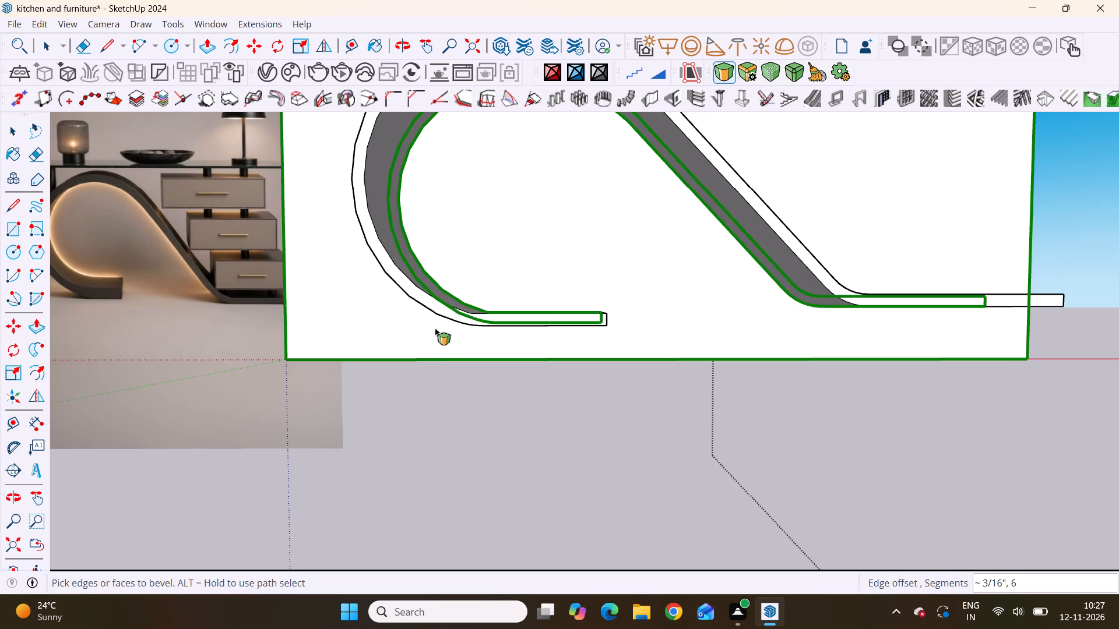
pyautogui.press('space')
# Examine the underside and depth of the curved base's short and long feet near the panel's lower edge.
pyautogui.scroll(-5, 497, 390)
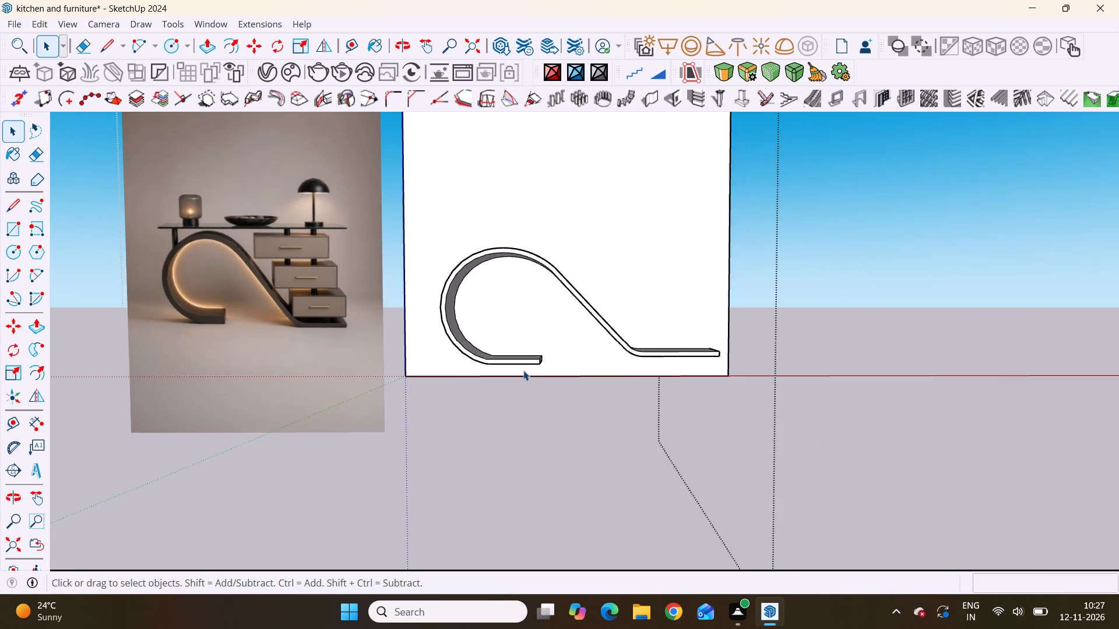
pyautogui.scroll(10, 523, 370)
pyautogui.scroll(-9, 302, 362)
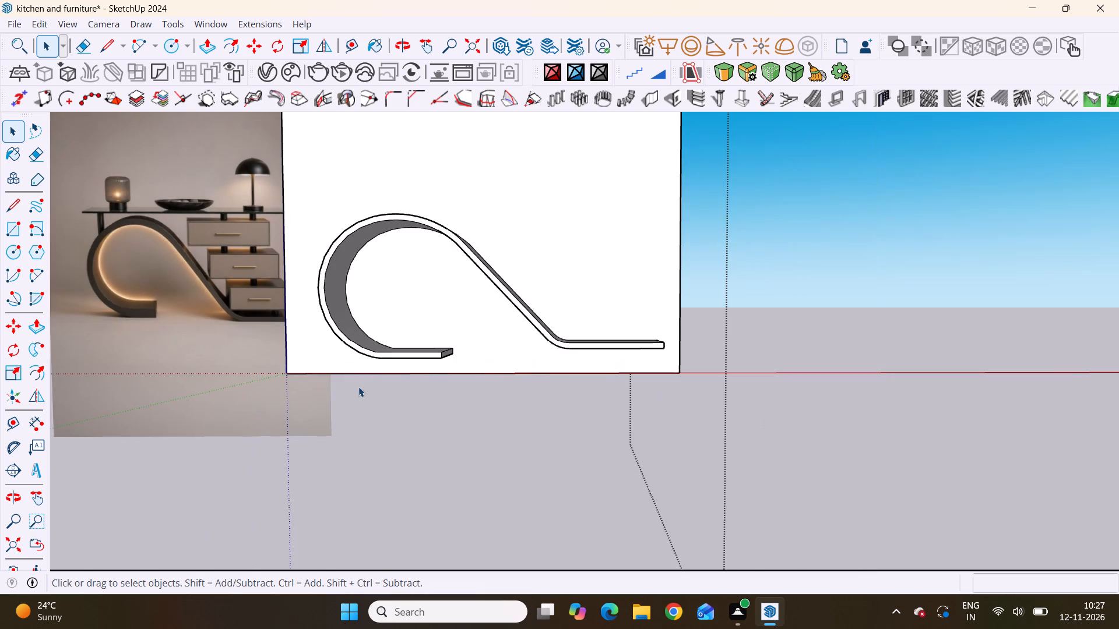
pyautogui.moveTo(358, 387); pyautogui.dragTo(431, 288, button='middle')
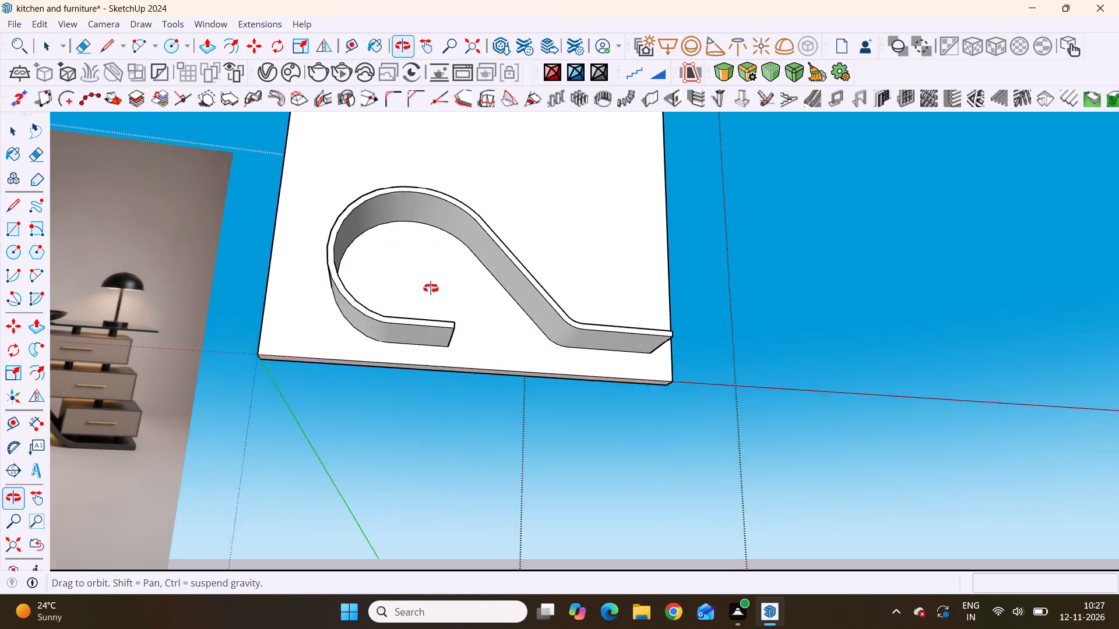
pyautogui.moveTo(431, 288); pyautogui.dragTo(420, 347, button='middle')
pyautogui.scroll(8, 371, 376)
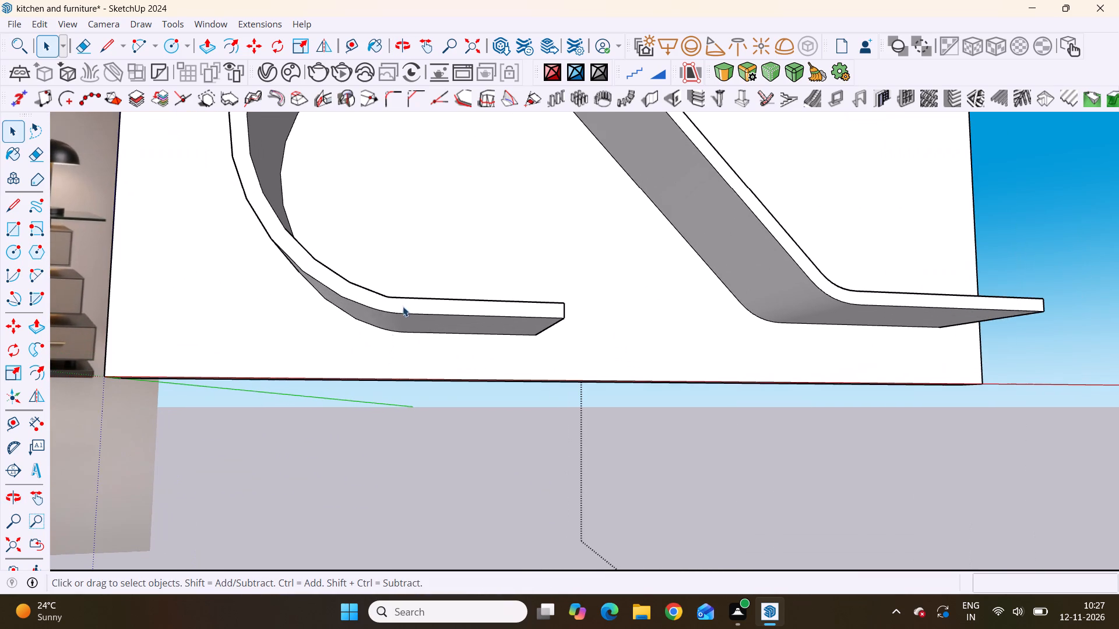
pyautogui.scroll(-2, 417, 297)
pyautogui.moveTo(410, 347); pyautogui.dragTo(415, 267, button='middle')
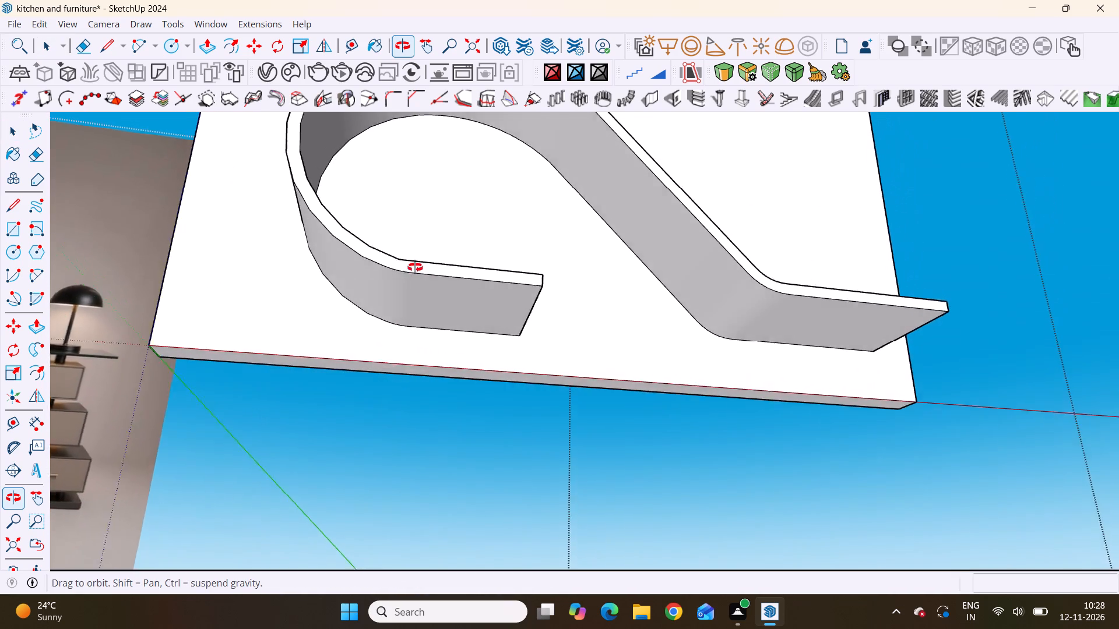
pyautogui.moveTo(415, 267); pyautogui.dragTo(398, 335, button='middle')
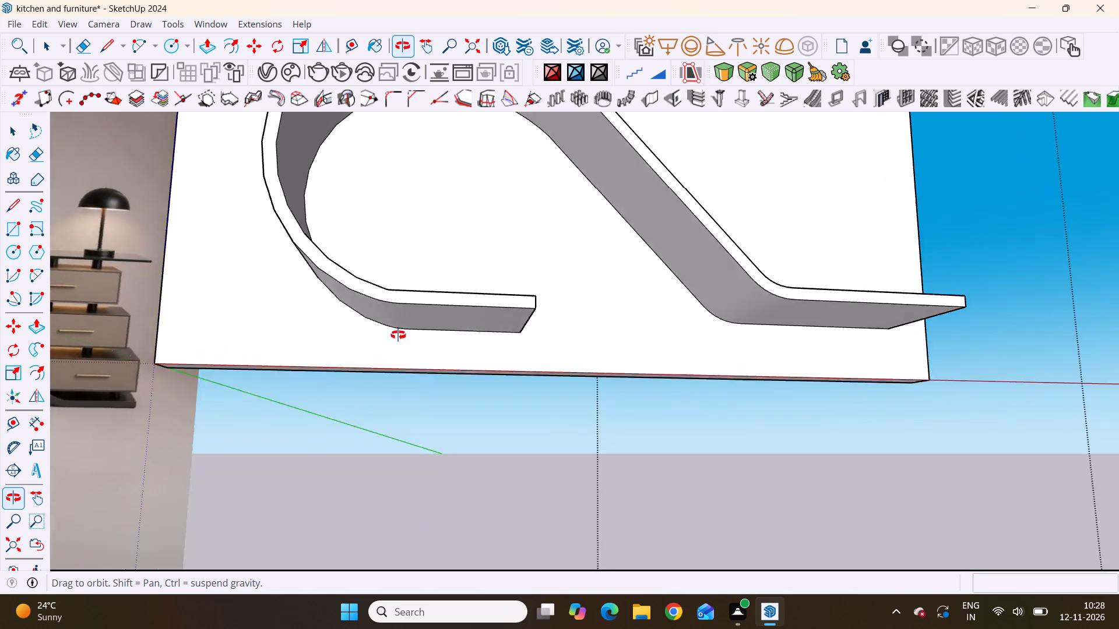
pyautogui.moveTo(398, 335); pyautogui.dragTo(402, 437, button='middle')
# Compare the overall shape of the modelled curved base with the reference image from slightly above.
pyautogui.scroll(1, 402, 438)
pyautogui.scroll(-12, 402, 401)
pyautogui.scroll(-7, 431, 354)
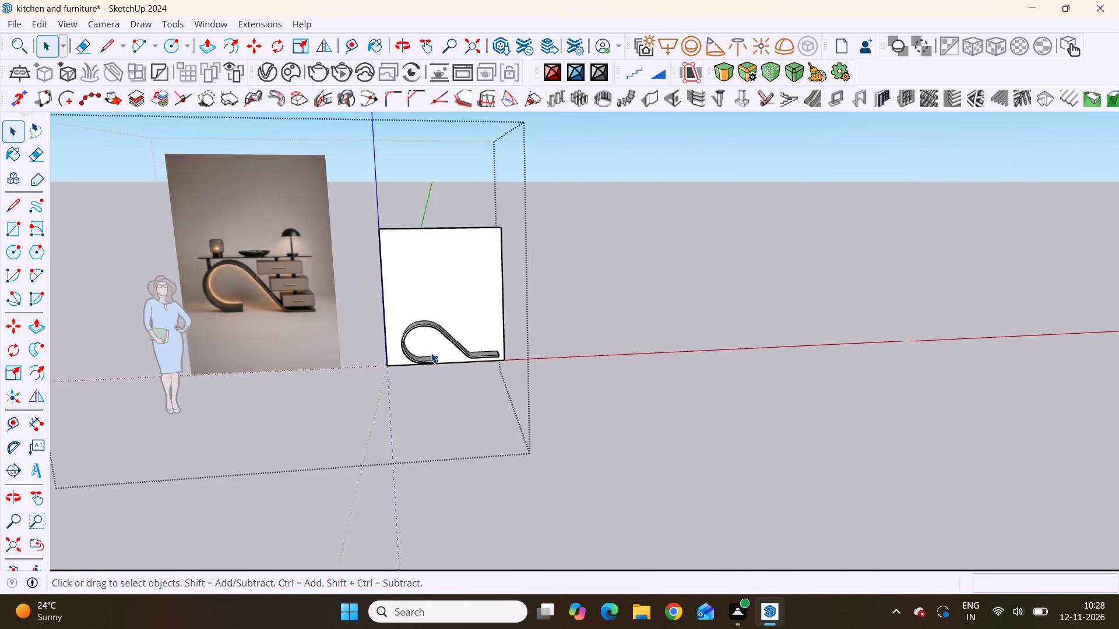
pyautogui.scroll(-1, 431, 353)
pyautogui.scroll(4, 262, 325)
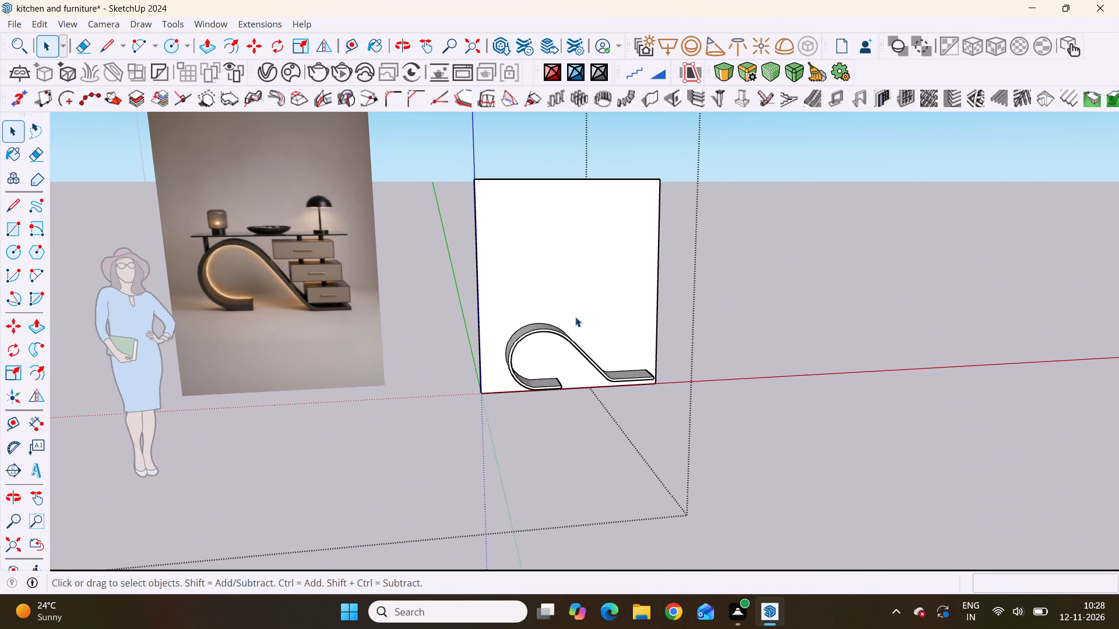
pyautogui.scroll(4, 529, 419)
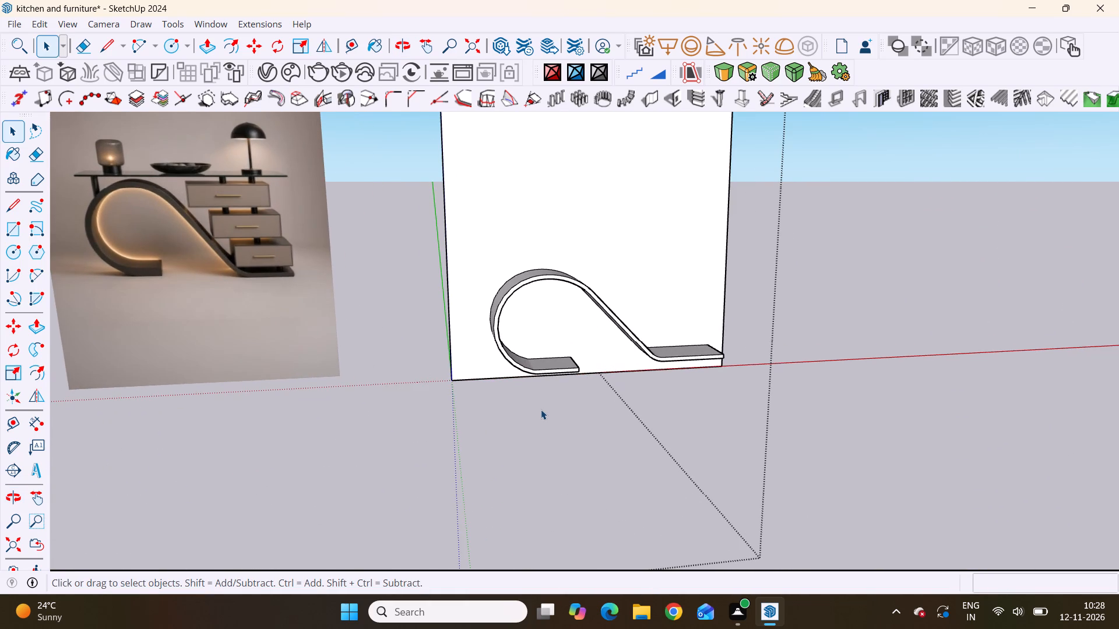
pyautogui.scroll(3, 541, 409)
pyautogui.scroll(-6, 375, 410)
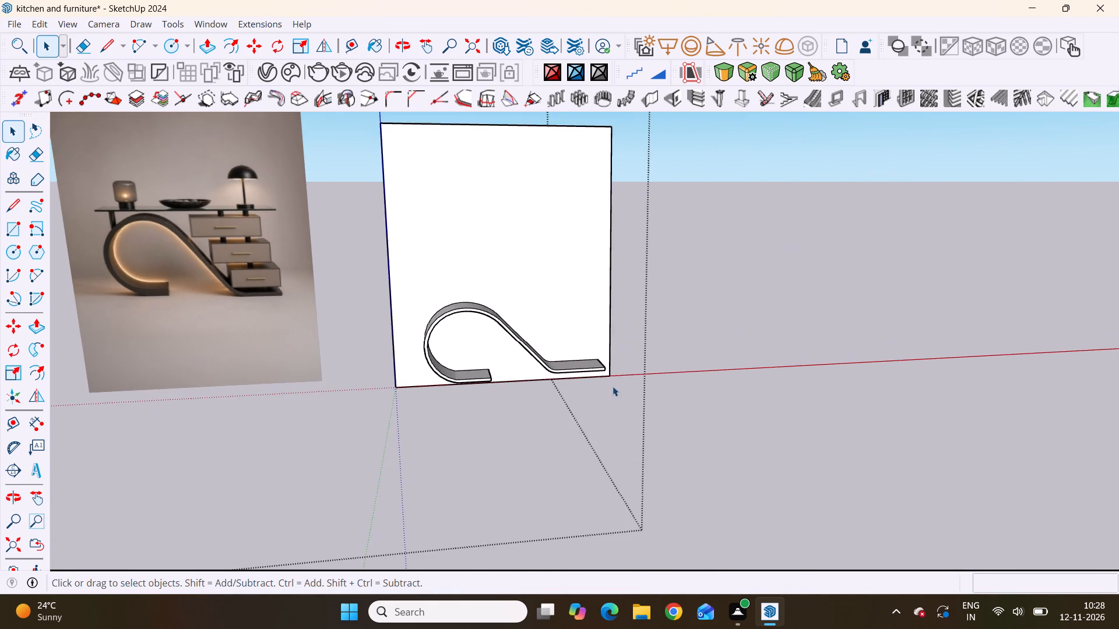
# Push the curved base's front face back toward the white panel by about 2 5/8 inches with Push/Pull.
pyautogui.moveTo(610, 384); pyautogui.dragTo(561, 418, button='middle')
pyautogui.scroll(13, 466, 428)
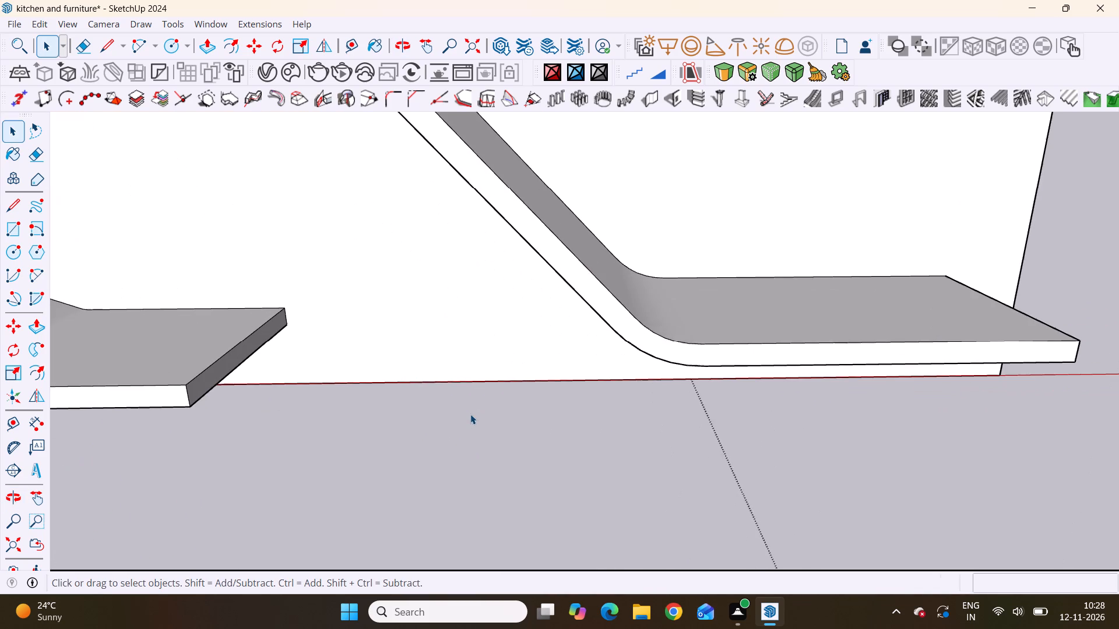
pyautogui.click(689, 356)
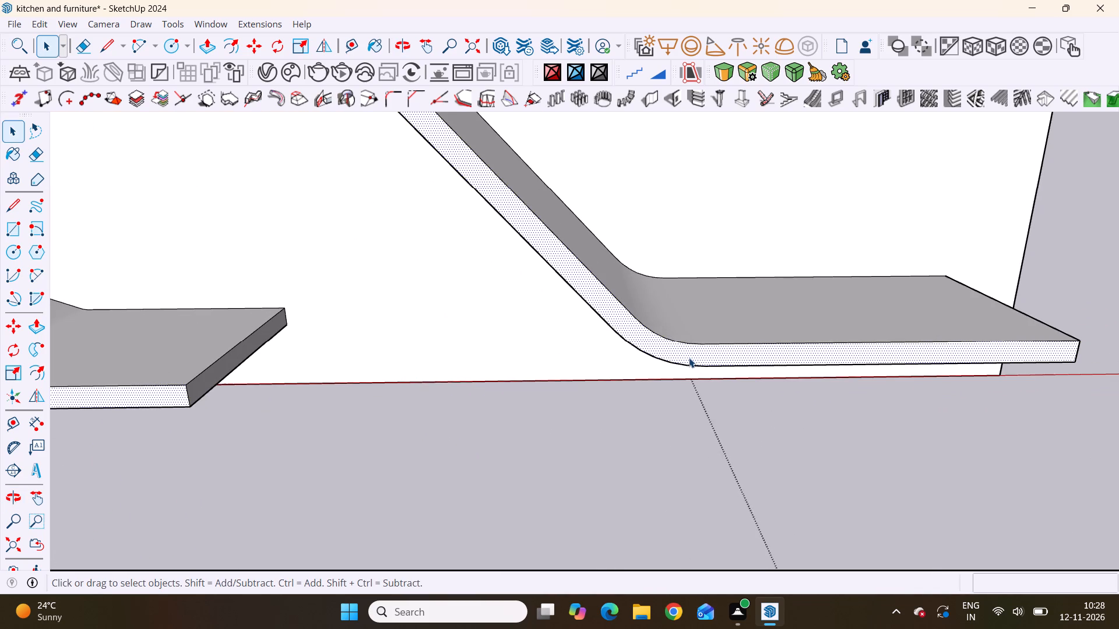
pyautogui.scroll(-11, 689, 358)
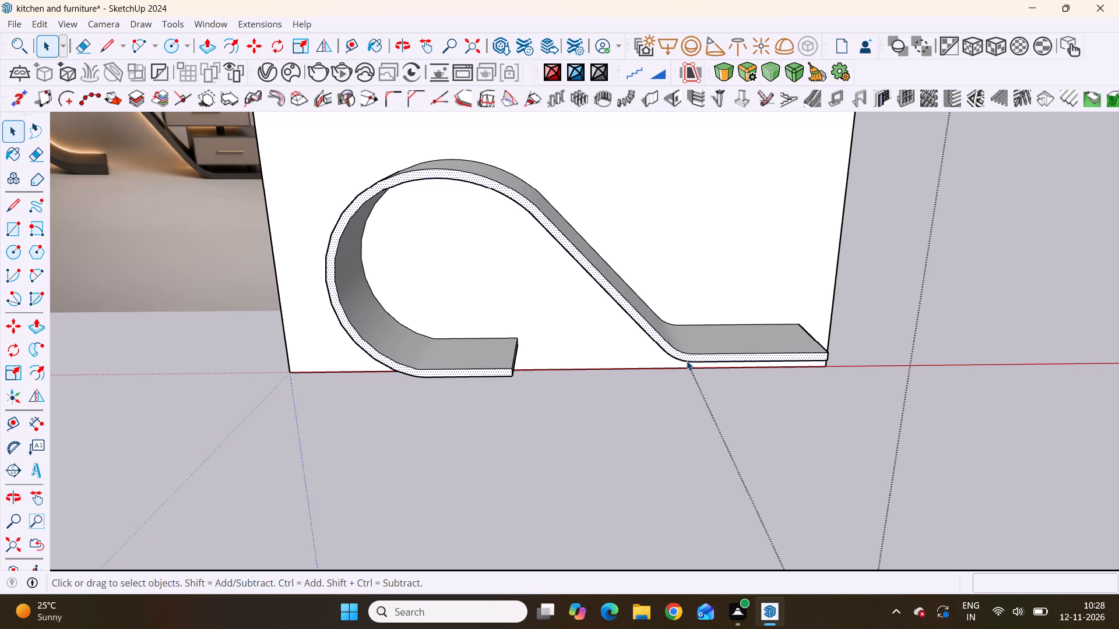
pyautogui.scroll(2, 730, 384)
pyautogui.scroll(4, 666, 381)
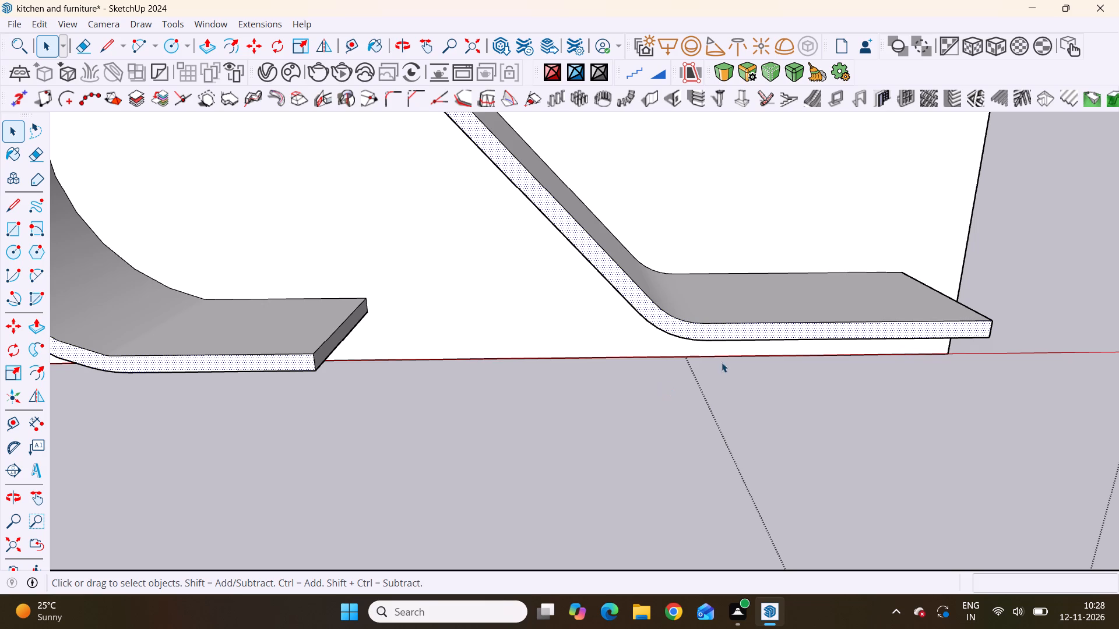
pyautogui.scroll(-8, 714, 354)
pyautogui.scroll(3, 404, 198)
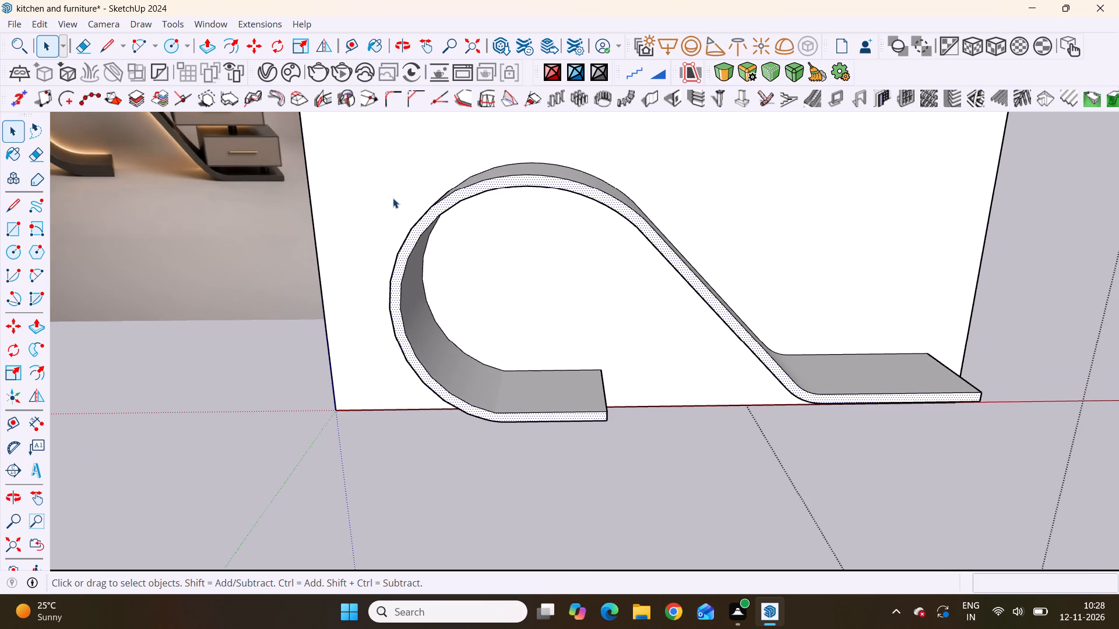
pyautogui.scroll(-10, 347, 256)
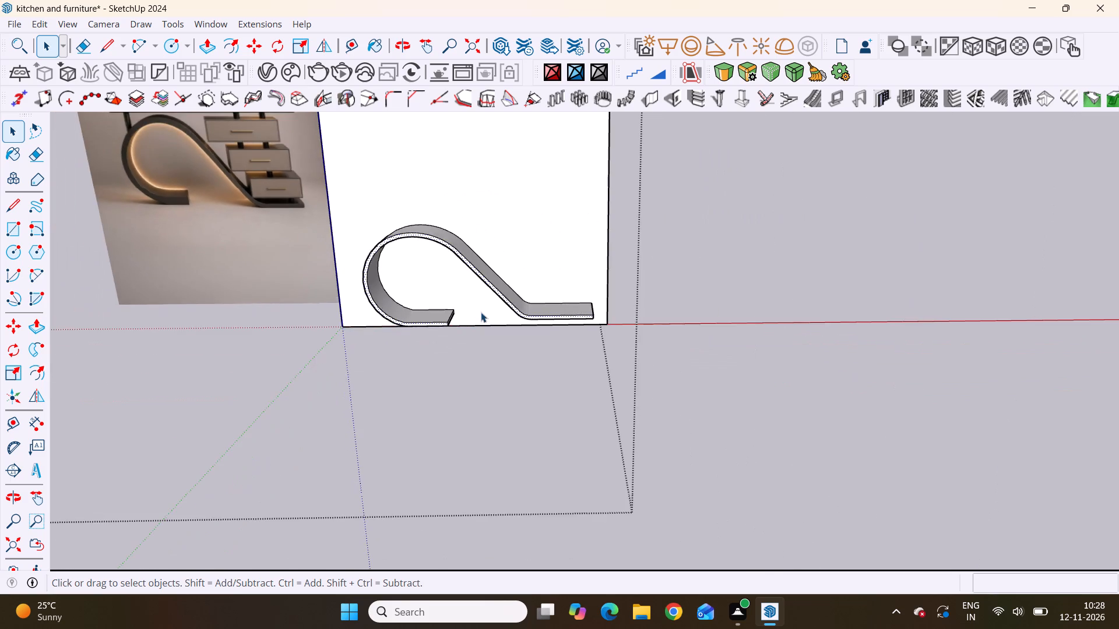
pyautogui.scroll(9, 482, 312)
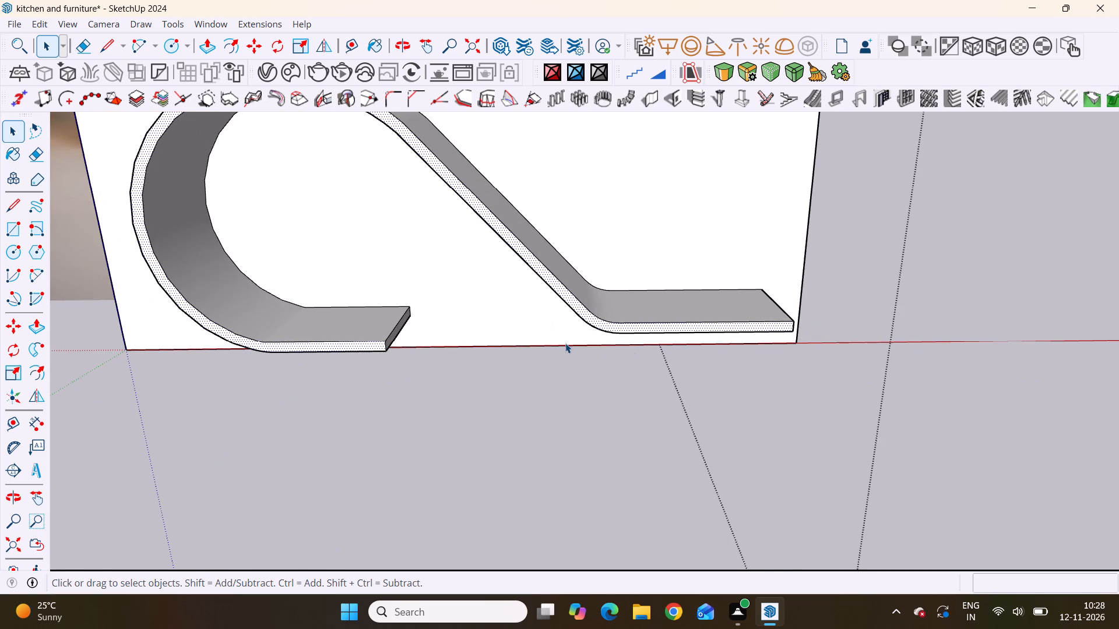
pyautogui.scroll(-4, 435, 314)
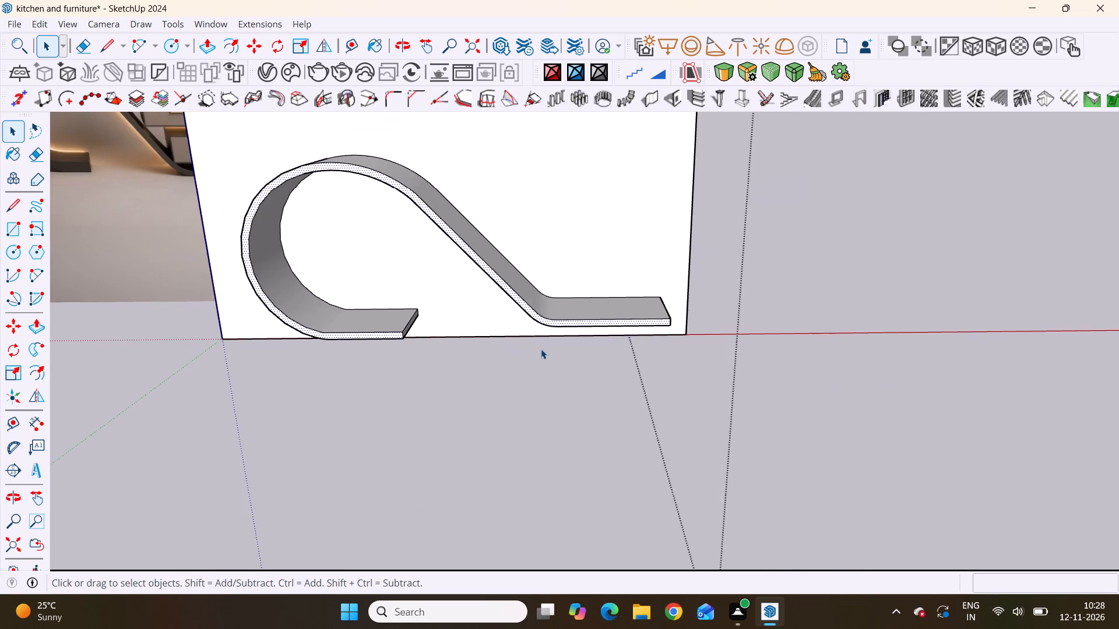
pyautogui.scroll(3, 543, 348)
pyautogui.press('p')
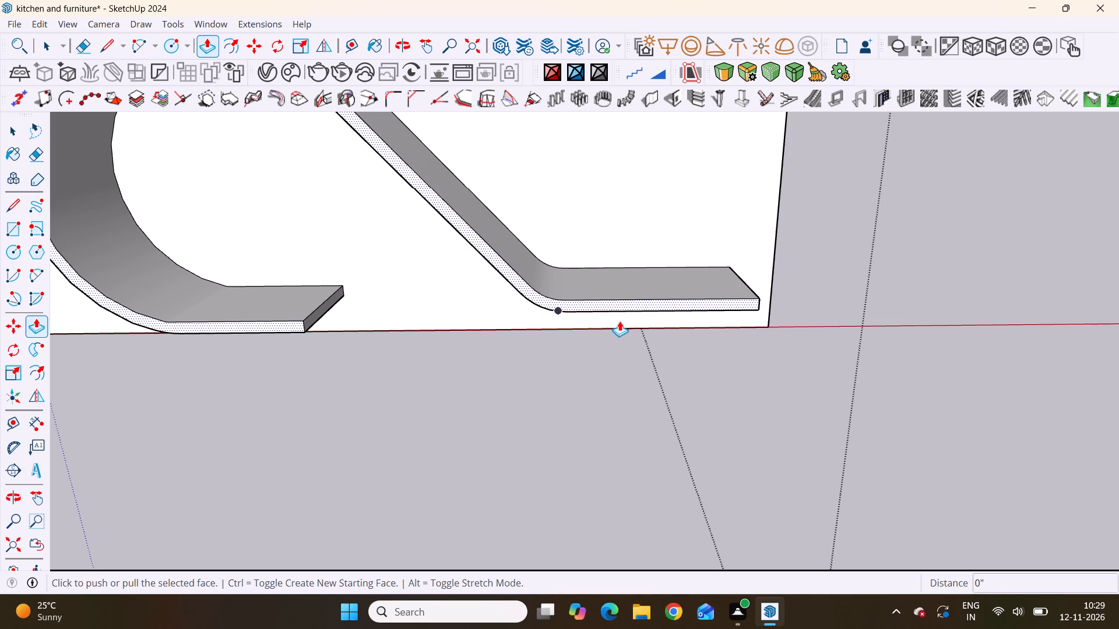
pyautogui.scroll(6, 607, 306)
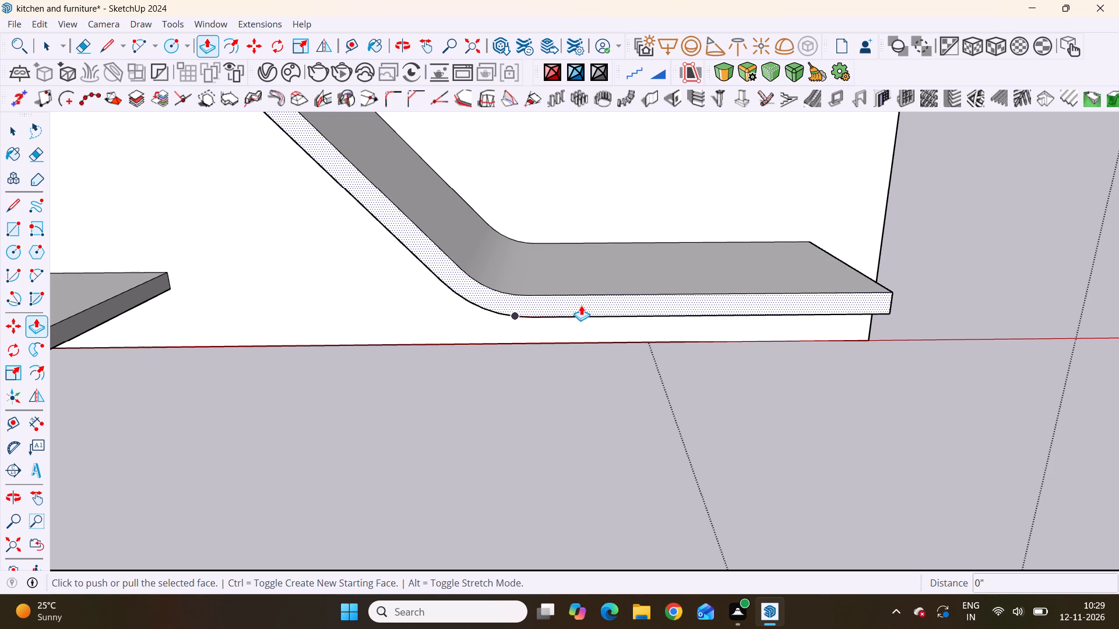
pyautogui.click(582, 303)
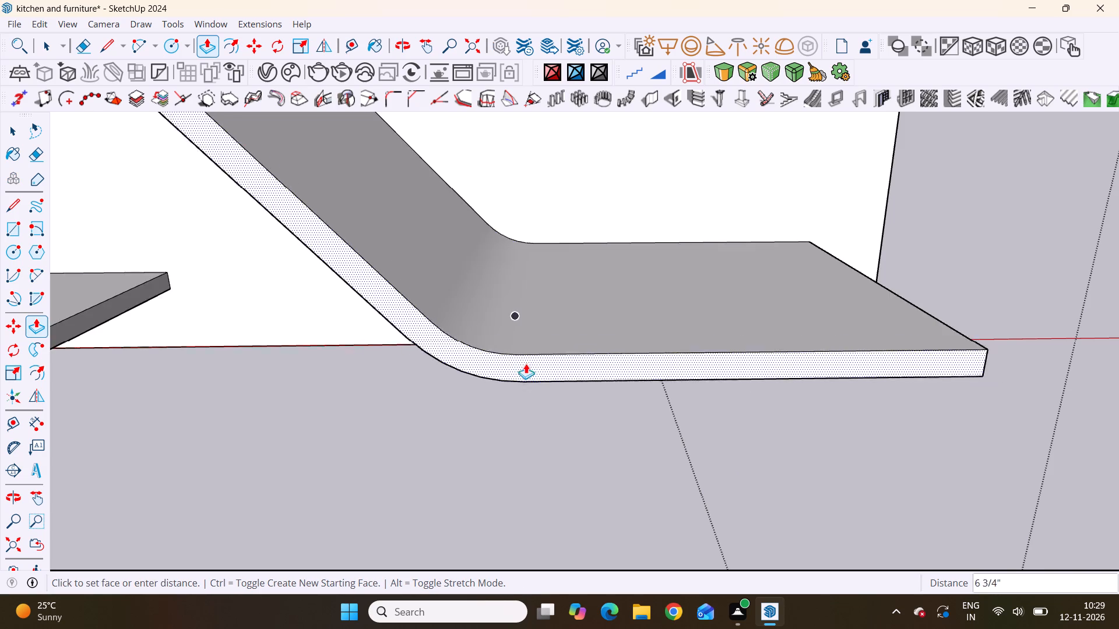
pyautogui.scroll(-17, 531, 355)
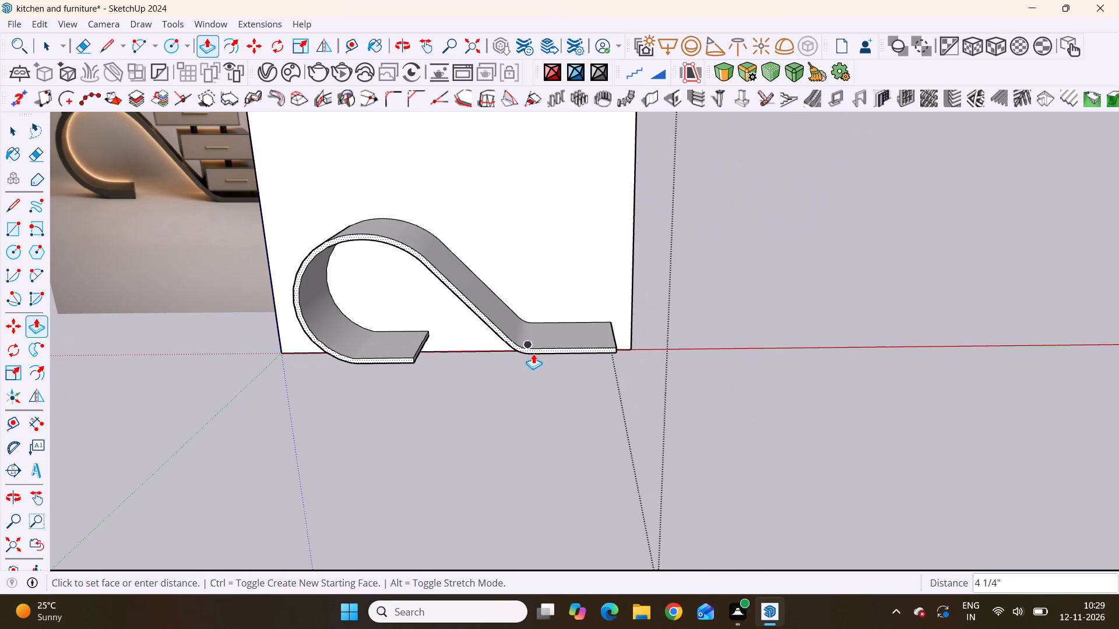
pyautogui.moveTo(533, 352); pyautogui.dragTo(346, 453, button='middle')
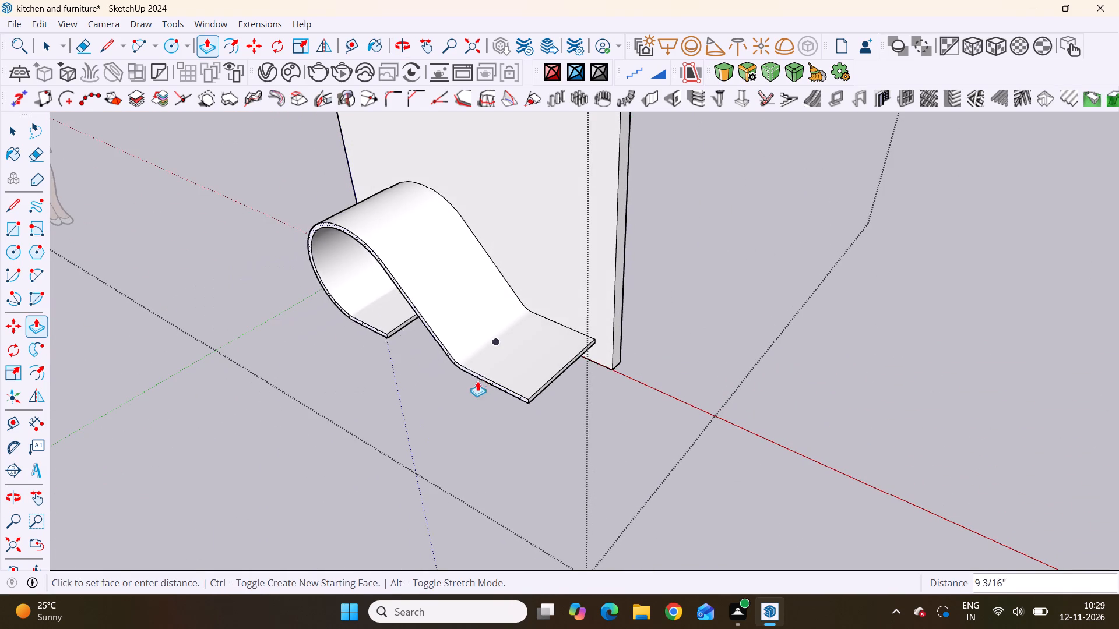
pyautogui.scroll(4, 519, 358)
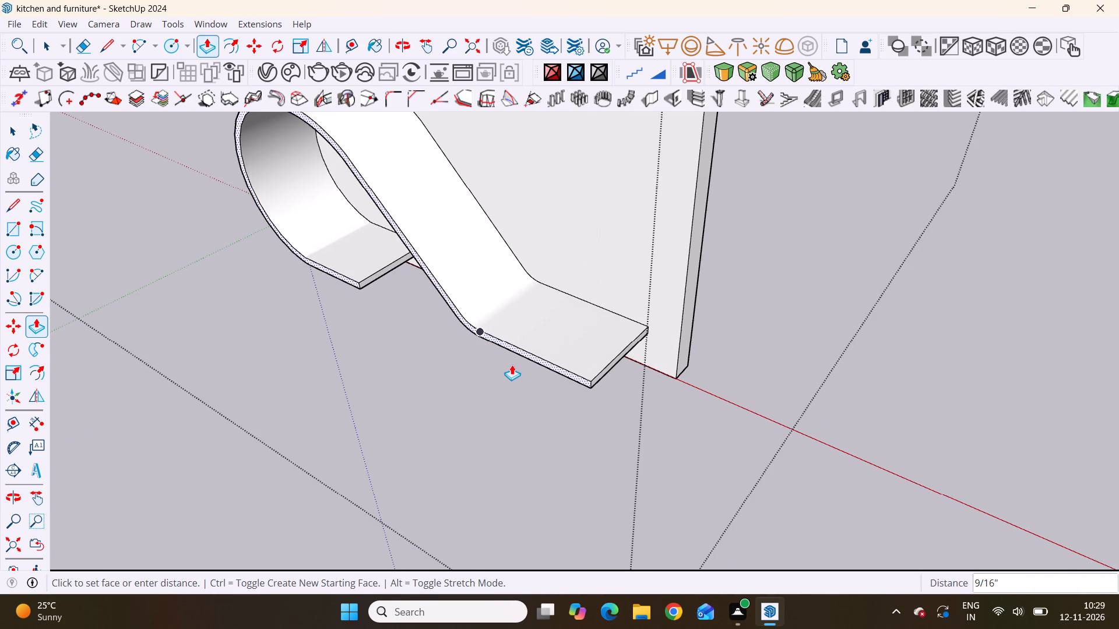
pyautogui.scroll(4, 512, 366)
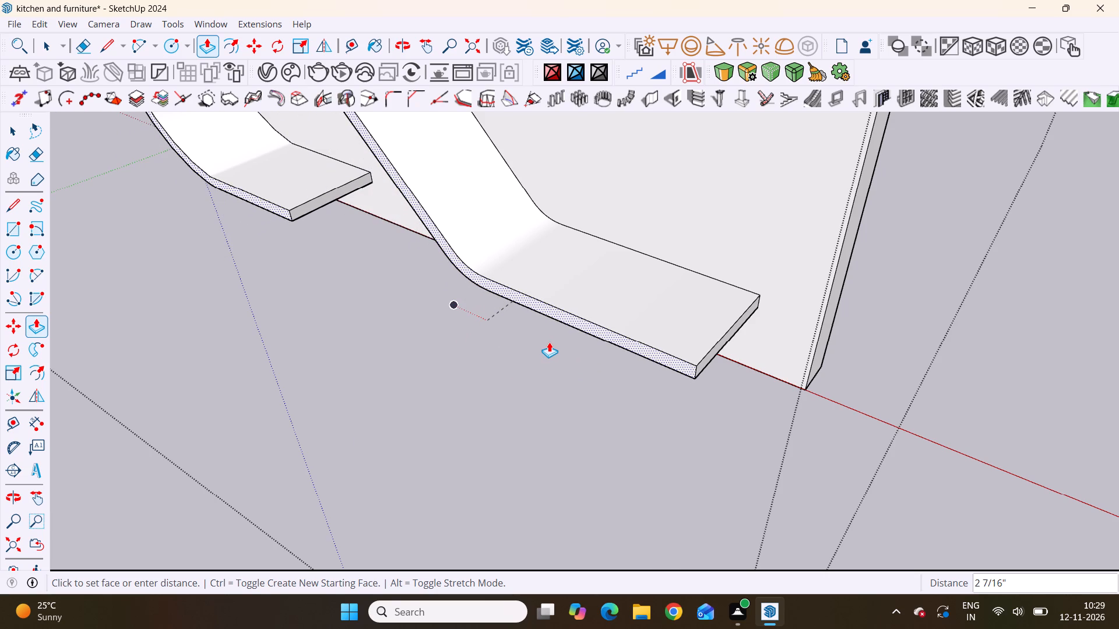
pyautogui.click(551, 339)
# Check the curved base's depth and overall proportions against the white backing panel from the side, front and above.
pyautogui.scroll(-11, 480, 349)
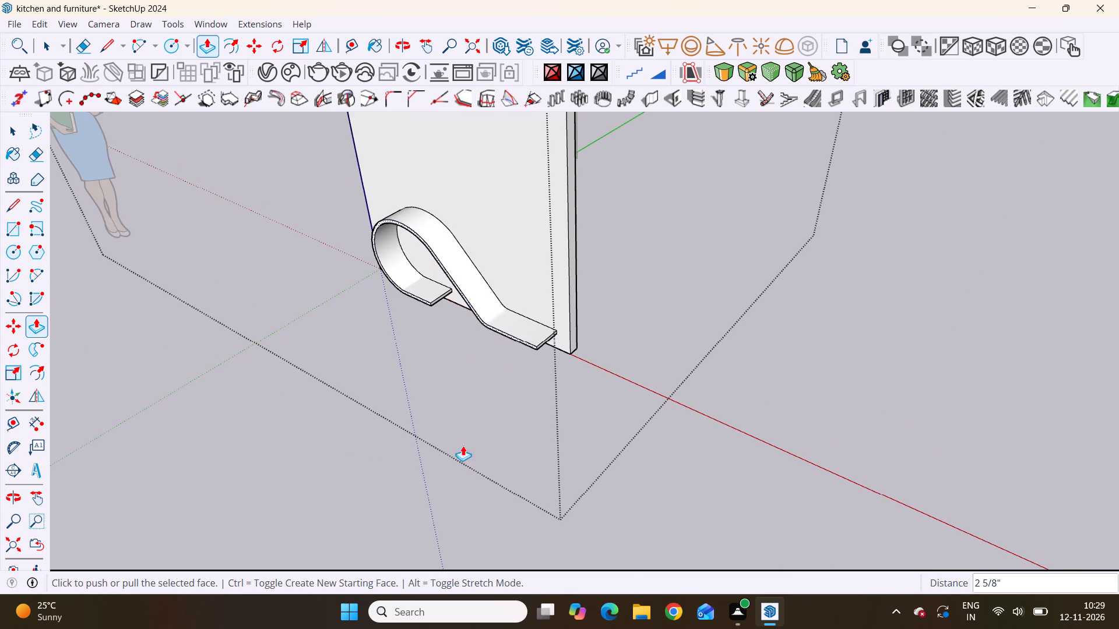
pyautogui.scroll(-10, 495, 412)
pyautogui.moveTo(451, 397); pyautogui.dragTo(511, 316, button='middle')
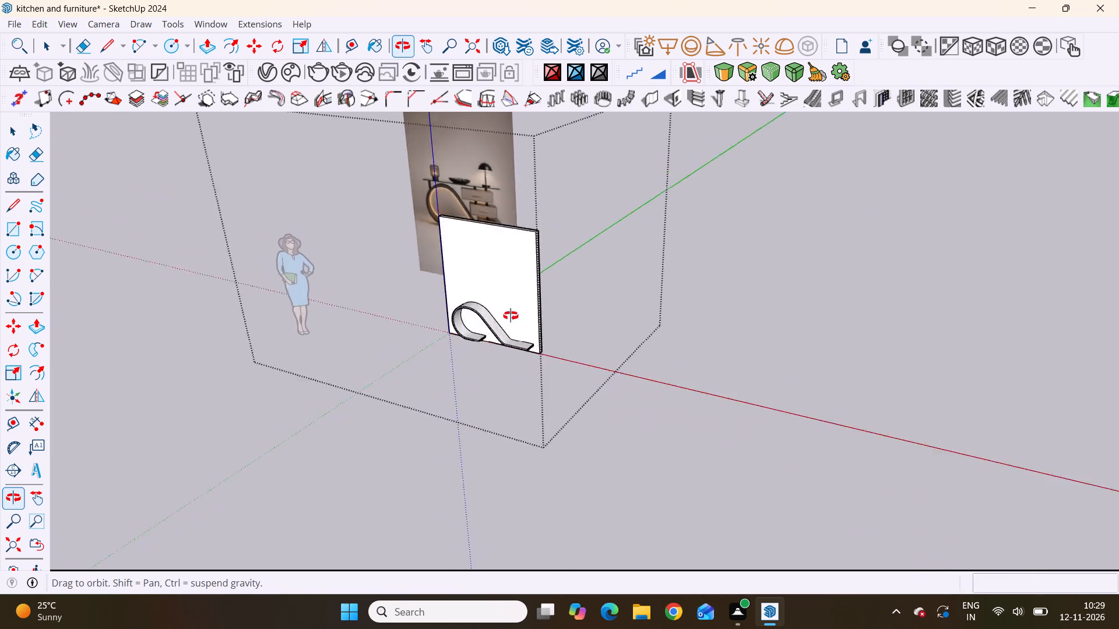
pyautogui.moveTo(511, 316); pyautogui.dragTo(621, 231, button='middle')
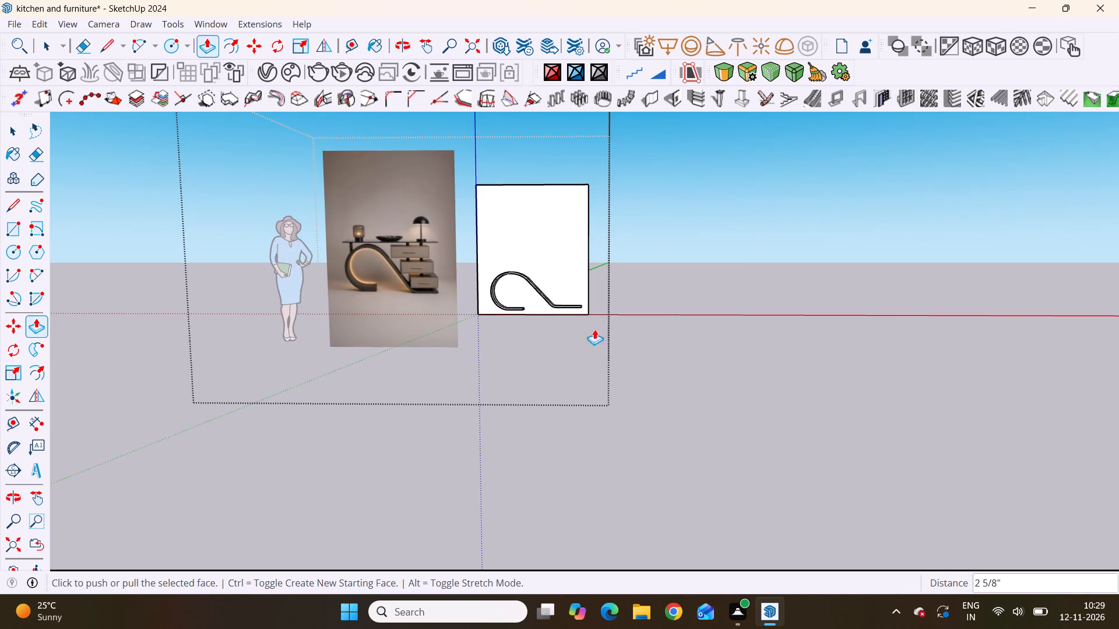
pyautogui.scroll(9, 510, 305)
pyautogui.scroll(-8, 517, 292)
pyautogui.moveTo(518, 291); pyautogui.dragTo(510, 407, button='middle')
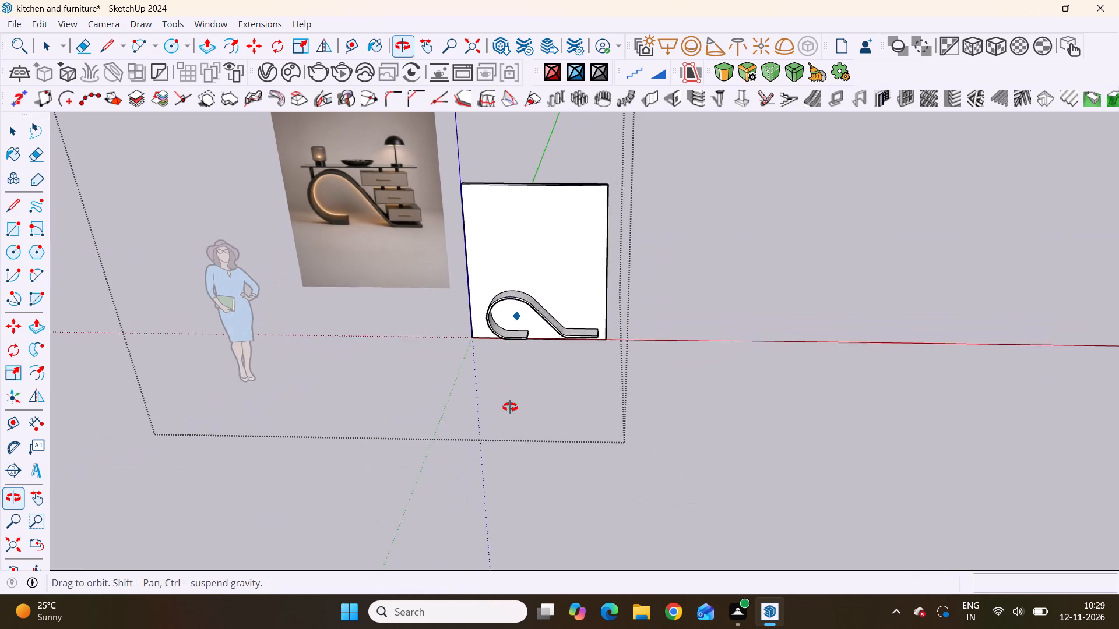
pyautogui.moveTo(510, 407); pyautogui.dragTo(506, 414, button='middle')
# Examine the curved base's short and long feet where they sit near the panel's lower edge.
pyautogui.scroll(5, 535, 356)
pyautogui.scroll(10, 554, 299)
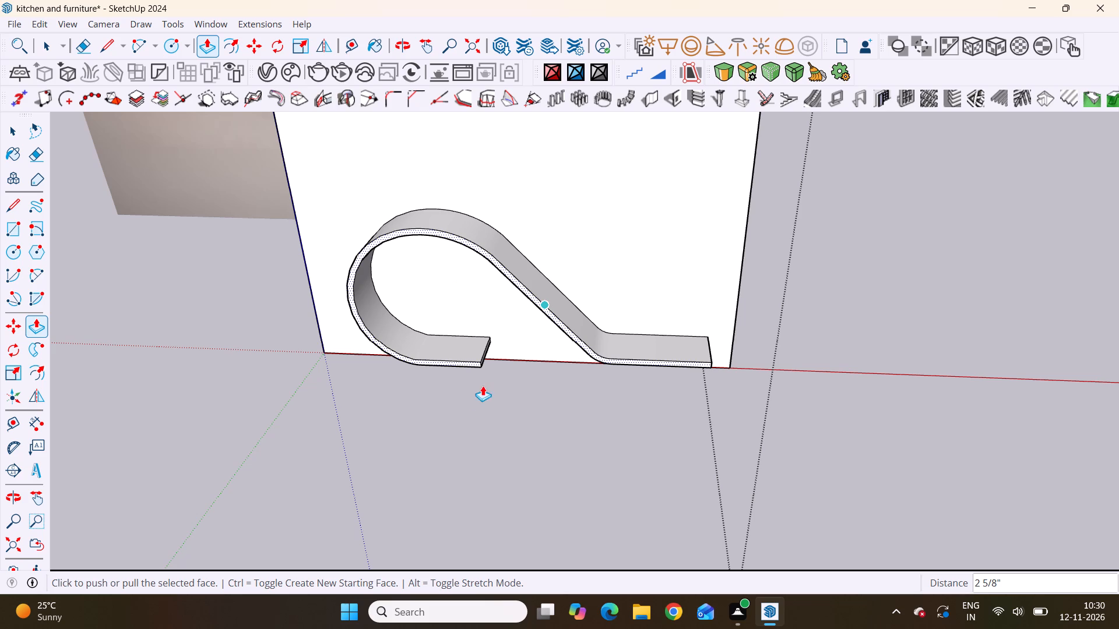
pyautogui.scroll(-3, 533, 135)
pyautogui.scroll(-3, 487, 351)
pyautogui.scroll(5, 487, 351)
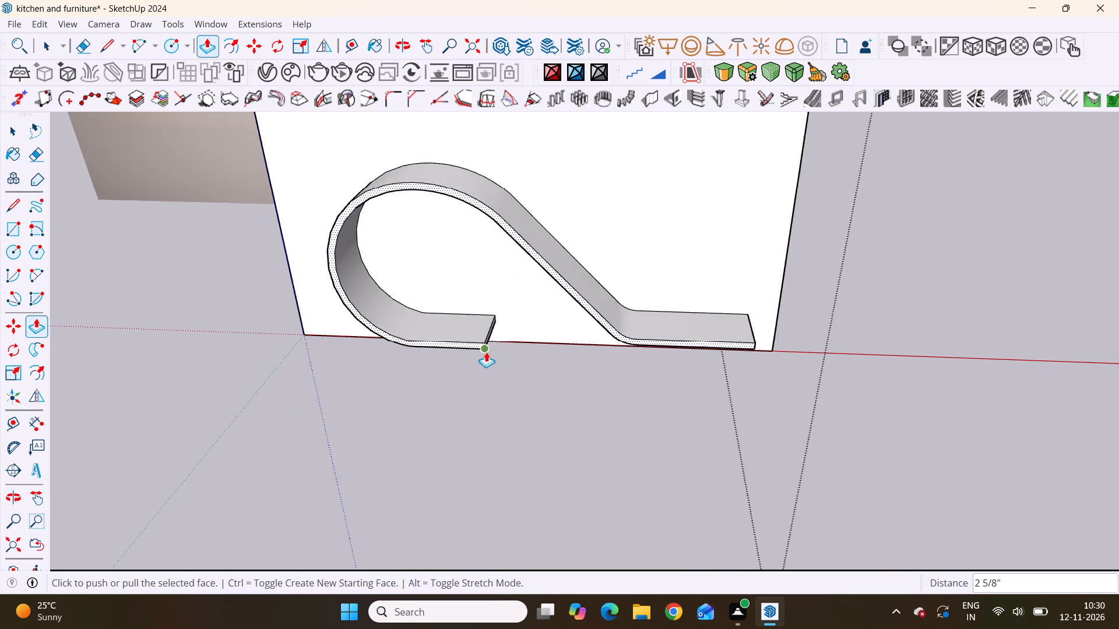
pyautogui.scroll(5, 486, 352)
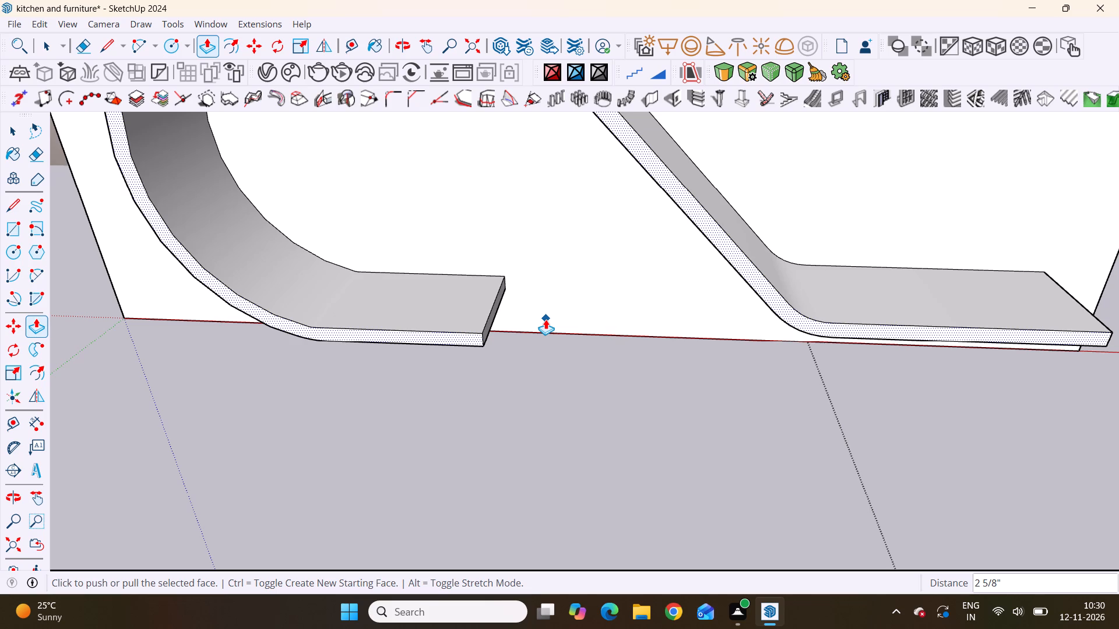
pyautogui.scroll(-10, 587, 394)
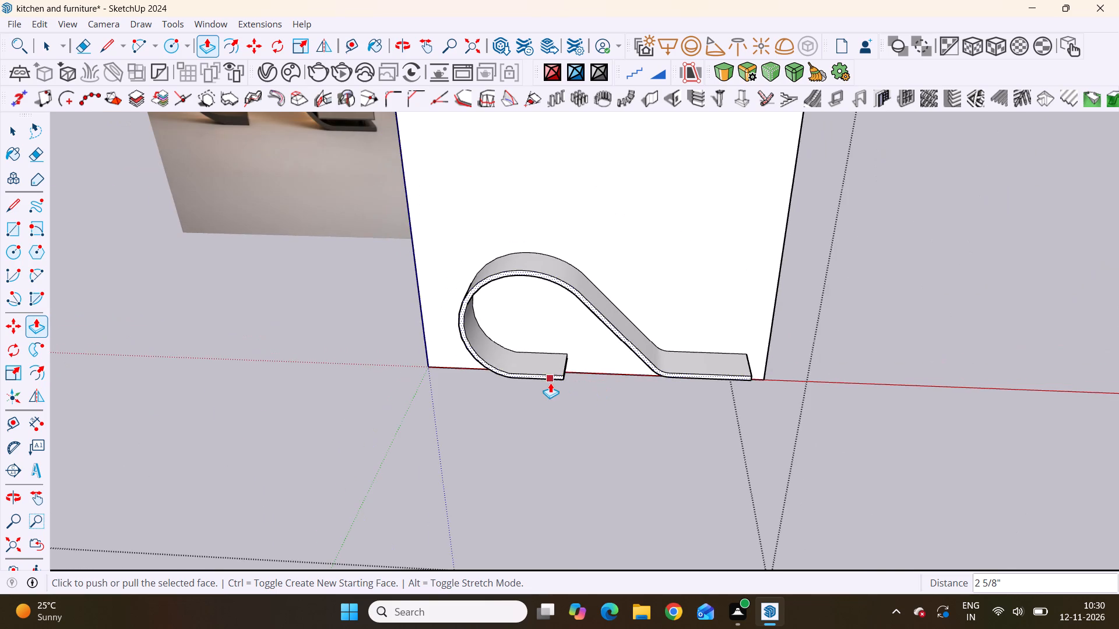
pyautogui.scroll(-11, 550, 383)
# Study the reference image's drawer stack, long foot and loop end beside the modelled curved base.
pyautogui.moveTo(547, 383); pyautogui.dragTo(552, 260, button='middle')
pyautogui.scroll(14, 536, 399)
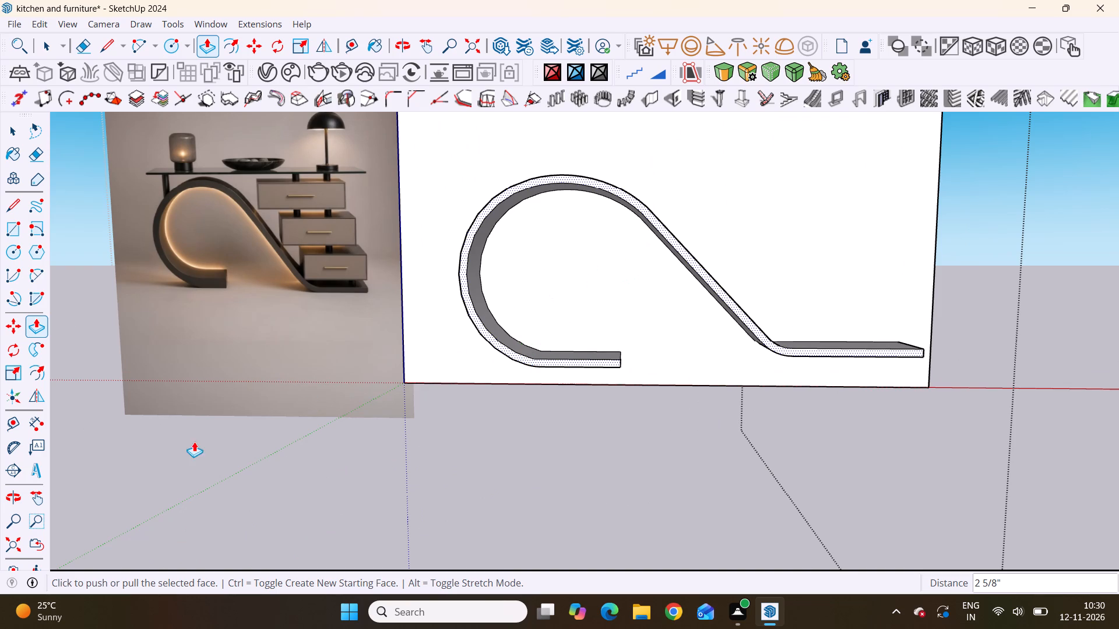
pyautogui.scroll(4, 98, 201)
pyautogui.scroll(6, 469, 264)
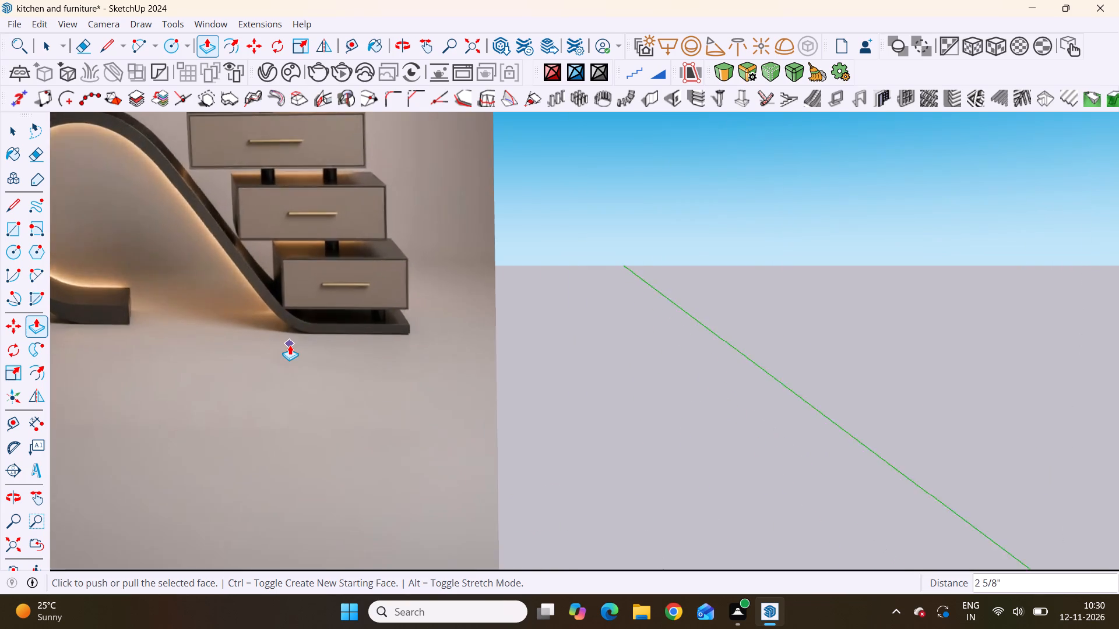
pyautogui.scroll(2, 290, 345)
pyautogui.scroll(-6, 271, 358)
pyautogui.scroll(3, 346, 310)
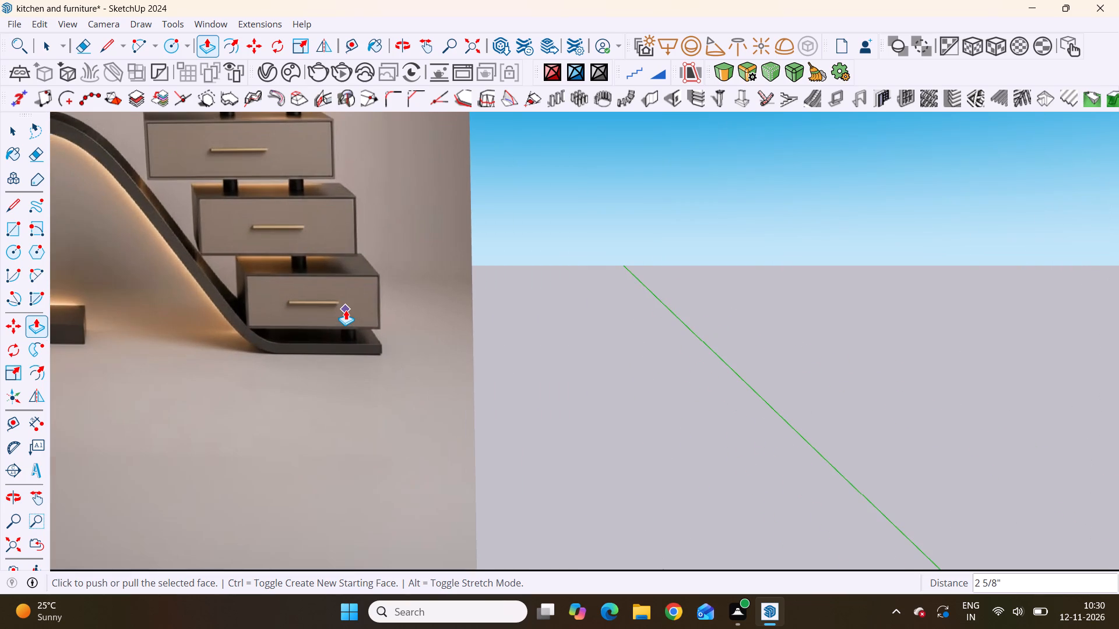
pyautogui.scroll(-5, 346, 310)
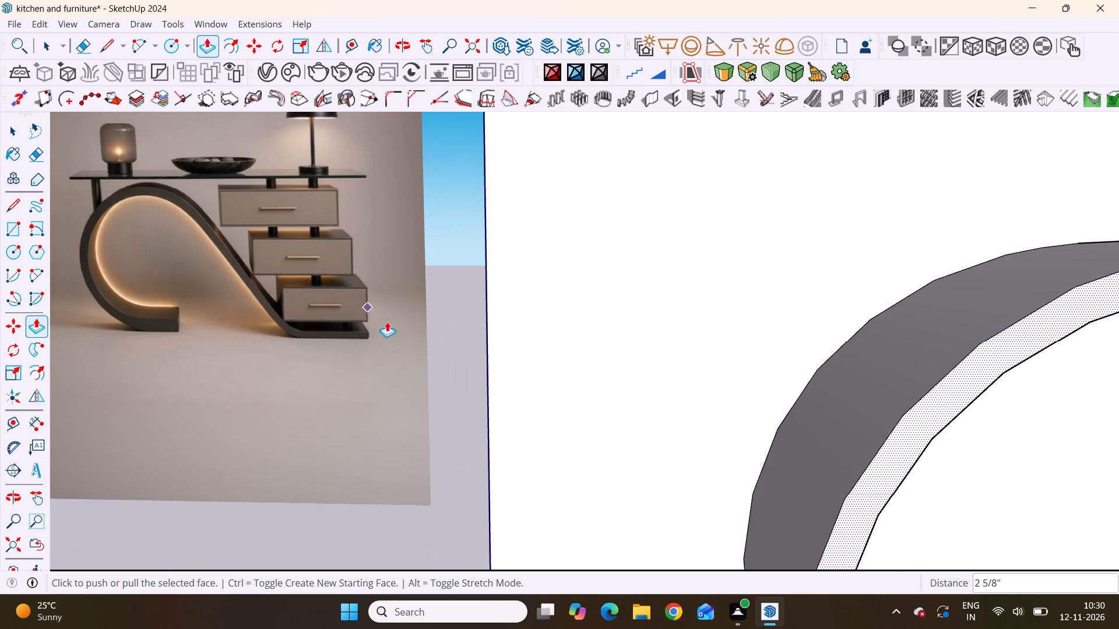
pyautogui.scroll(4, 335, 329)
pyautogui.scroll(-4, 298, 317)
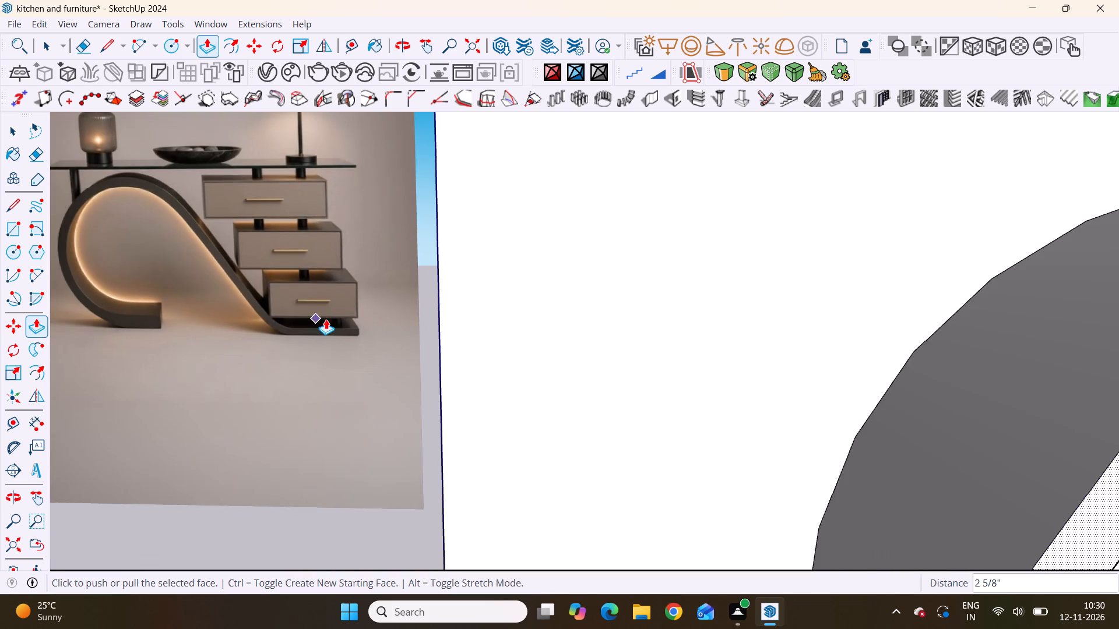
pyautogui.scroll(1, 260, 335)
pyautogui.moveTo(173, 362); pyautogui.dragTo(165, 365, button='middle')
pyautogui.scroll(-14, 331, 310)
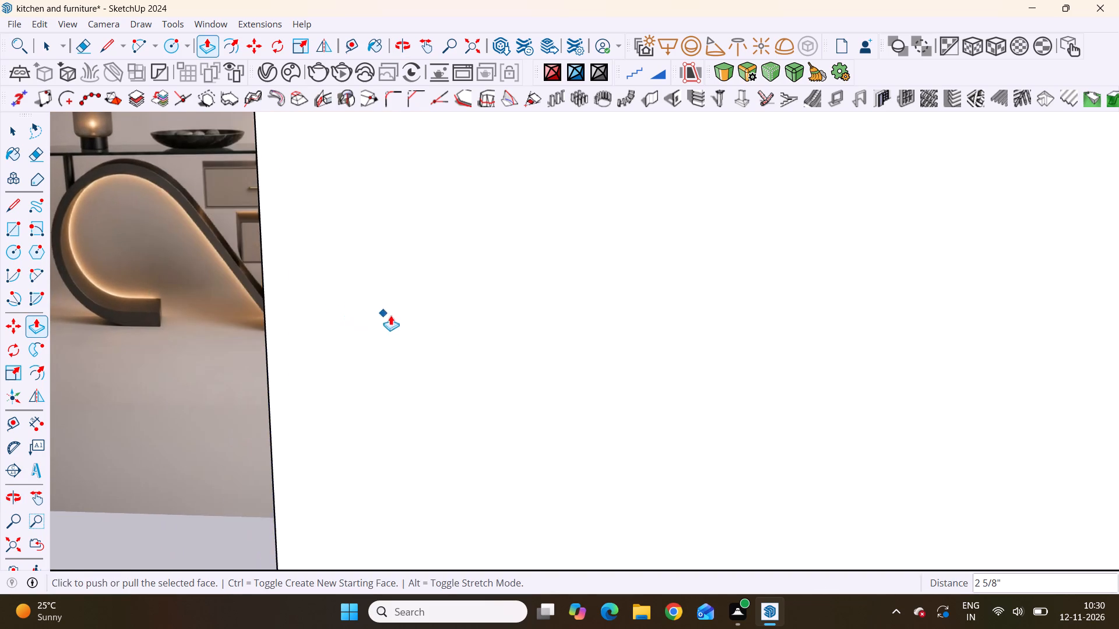
# Compare the modelled base's feet and overall outline with the reference console from the front and from a low angle.
pyautogui.scroll(-20, 390, 315)
pyautogui.scroll(-8, 390, 315)
pyautogui.scroll(1, 367, 370)
pyautogui.scroll(-9, 367, 370)
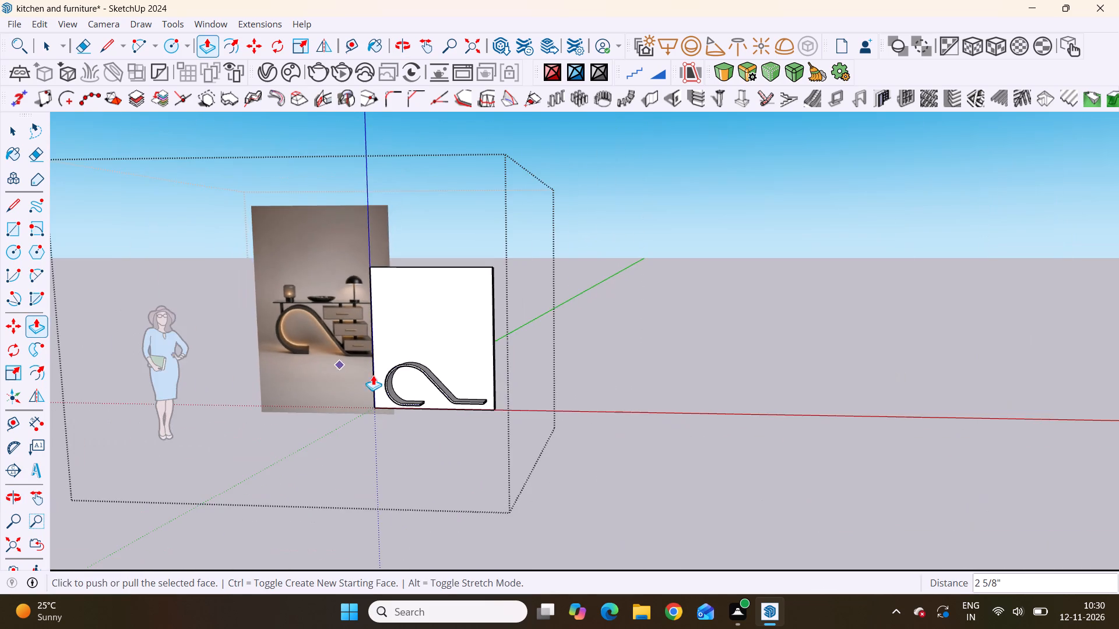
pyautogui.scroll(12, 455, 397)
pyautogui.scroll(-5, 484, 393)
pyautogui.moveTo(402, 383); pyautogui.dragTo(483, 373, button='middle')
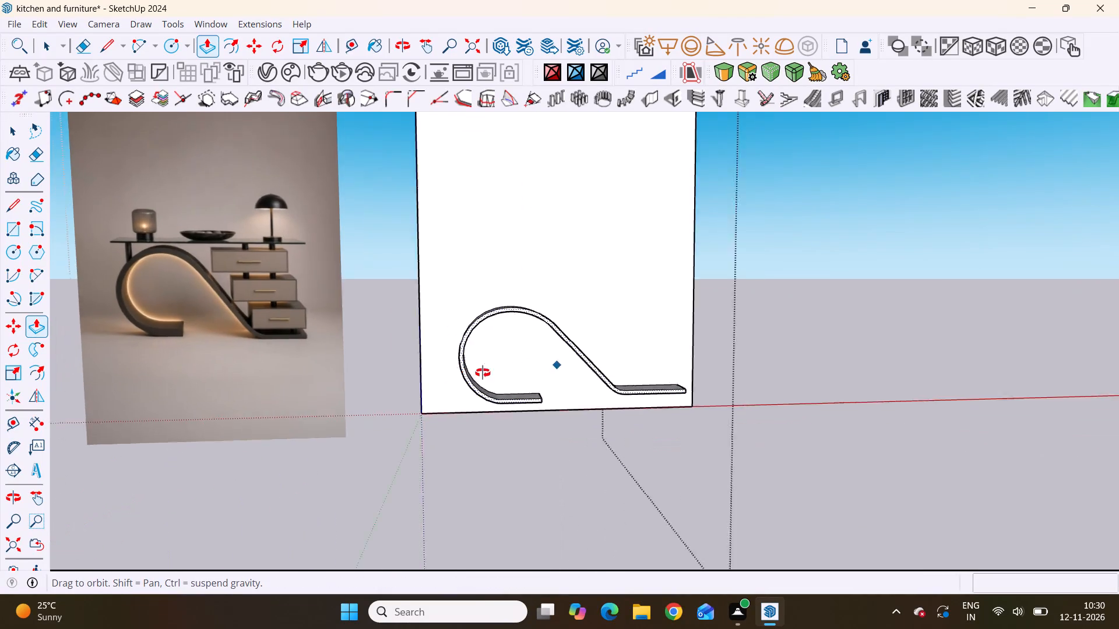
pyautogui.moveTo(483, 373); pyautogui.dragTo(486, 373, button='middle')
pyautogui.scroll(8, 199, 335)
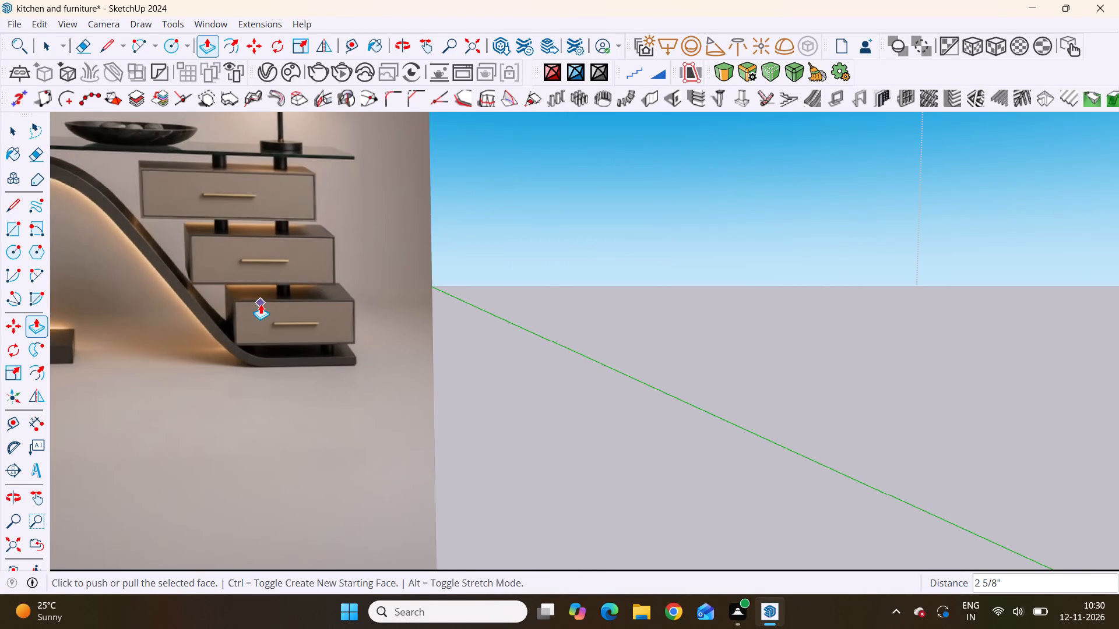
pyautogui.scroll(-5, 300, 329)
pyautogui.scroll(3, 295, 355)
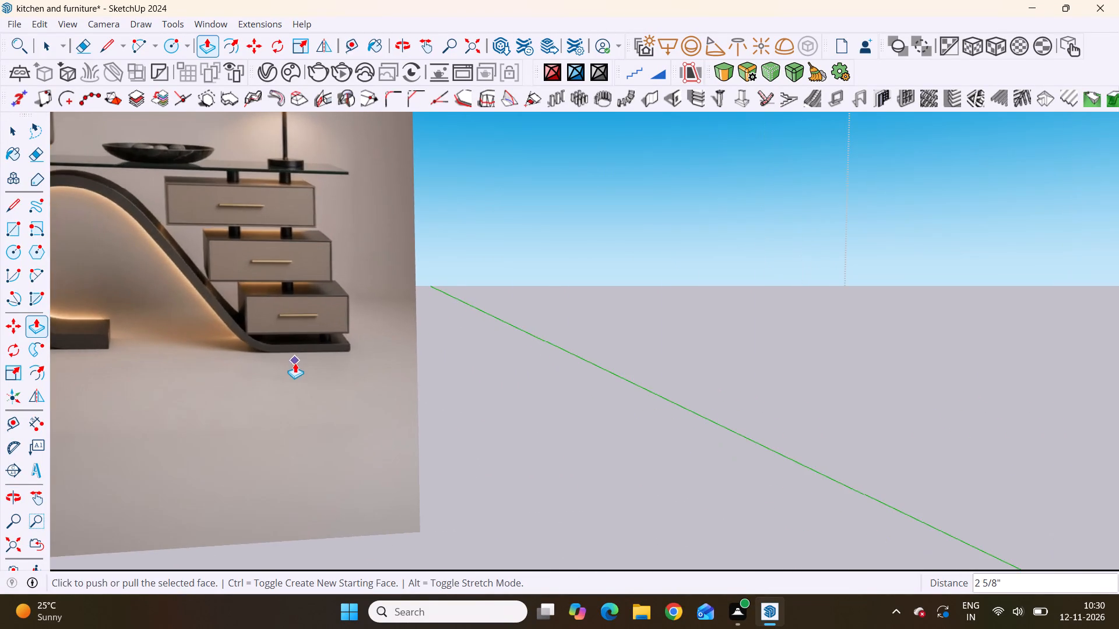
pyautogui.moveTo(295, 363); pyautogui.dragTo(268, 330, button='middle')
pyautogui.scroll(-9, 269, 334)
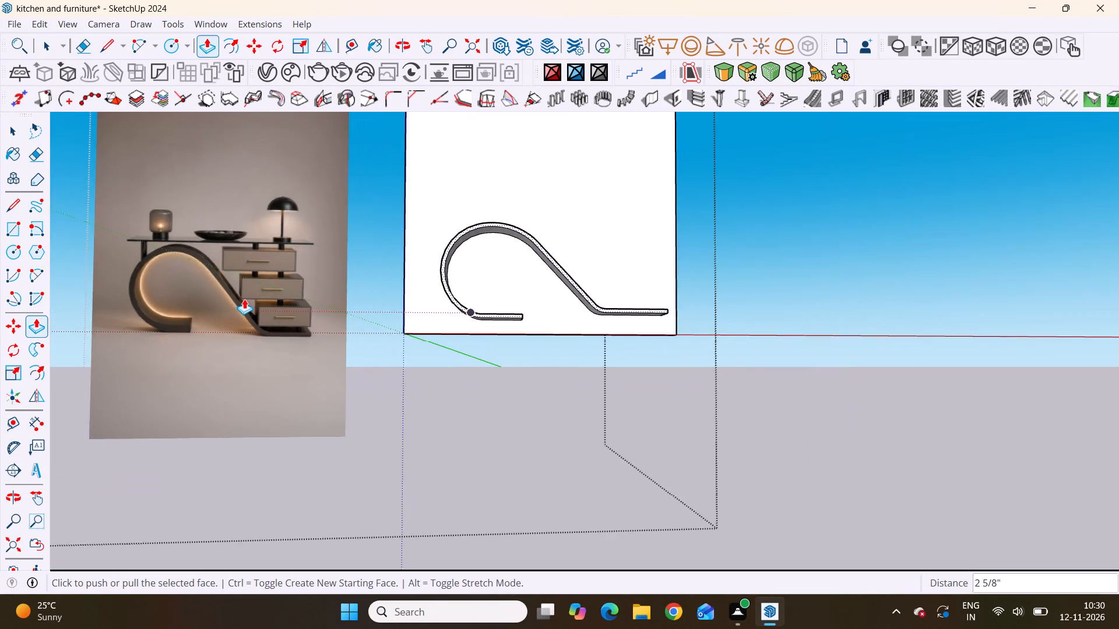
pyautogui.scroll(-2, 244, 299)
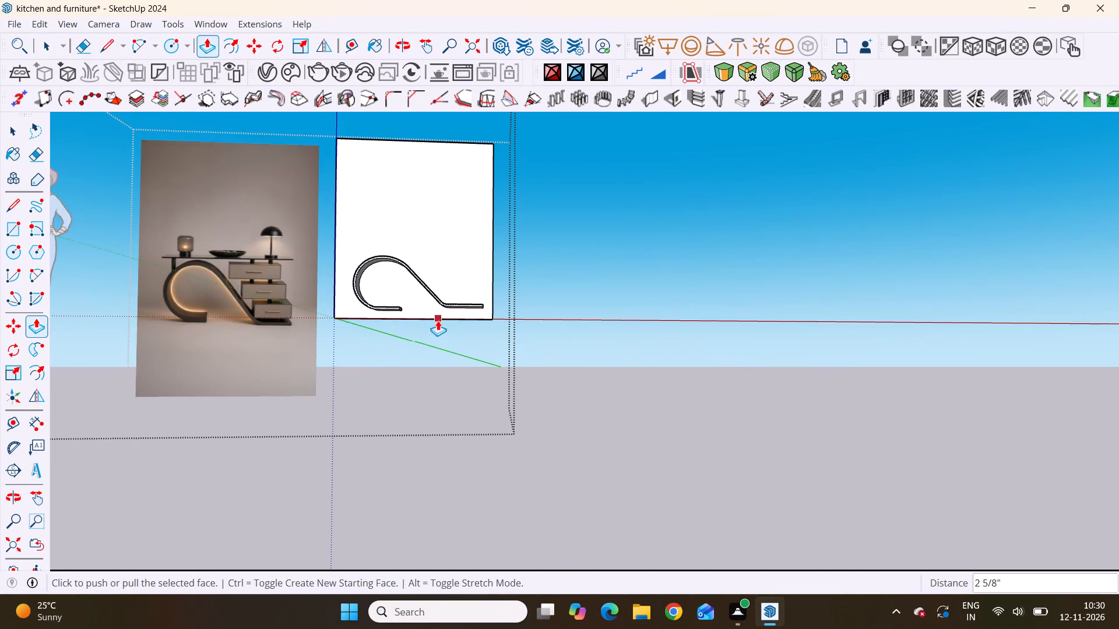
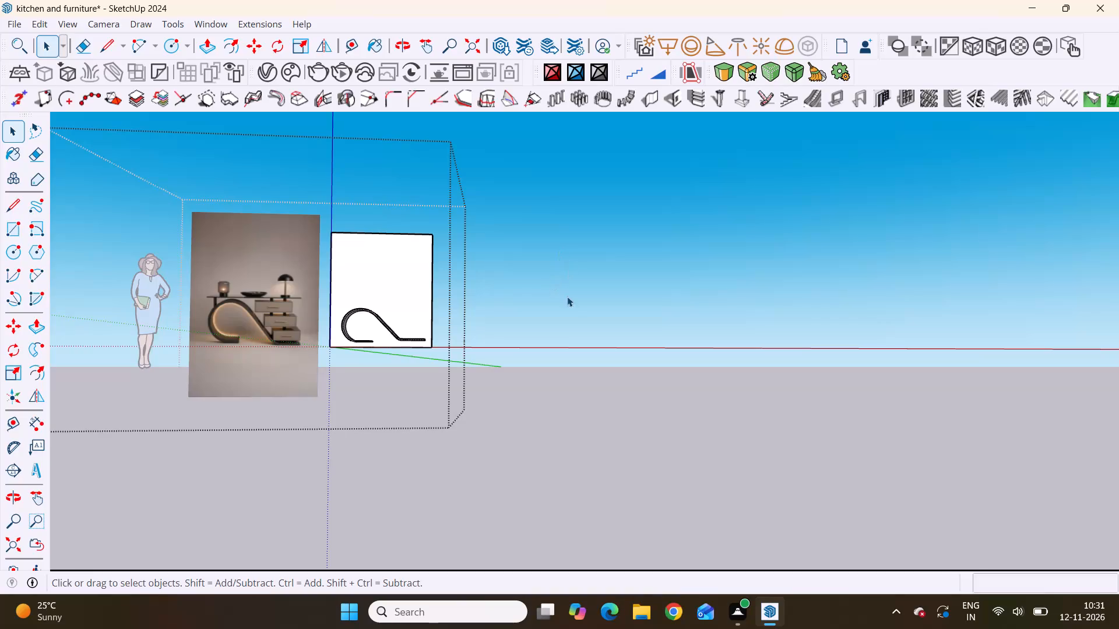
# Compare the modelled curved base with the reference console, and examine its front face and long foot up close.
pyautogui.scroll(-6, 586, 389)
pyautogui.scroll(5, 442, 370)
pyautogui.scroll(-4, 441, 370)
pyautogui.scroll(3, 79, 355)
pyautogui.scroll(11, 389, 349)
pyautogui.scroll(-7, 755, 253)
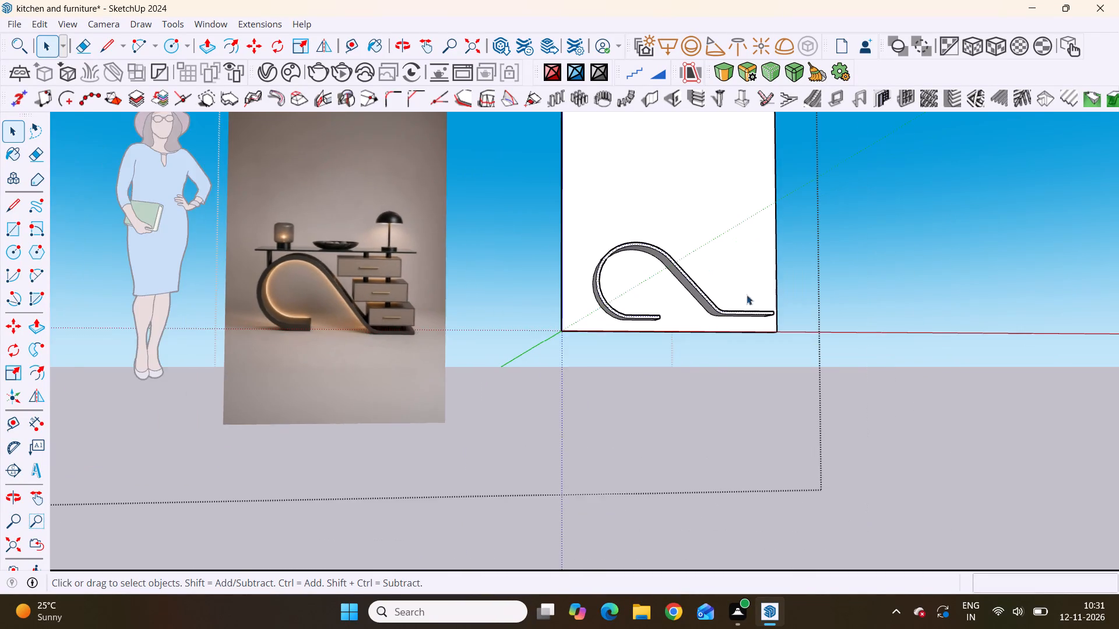
pyautogui.scroll(8, 773, 274)
pyautogui.moveTo(748, 300); pyautogui.dragTo(731, 387, button='middle')
pyautogui.scroll(2, 685, 367)
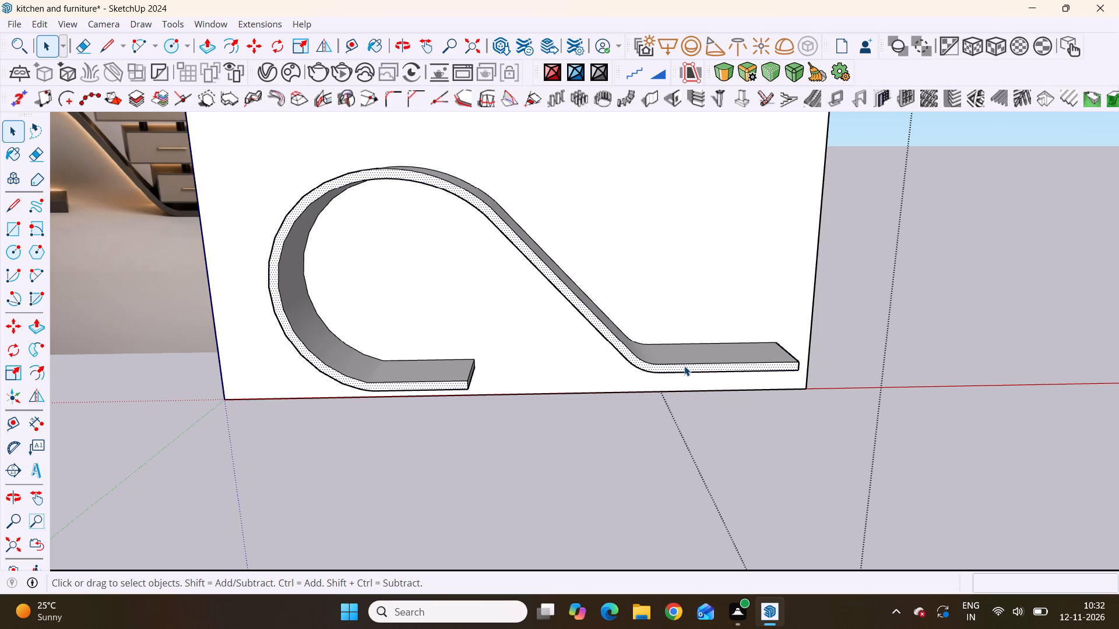
# Ready the Rectangle tool and compare the space above the base's long foot with the reference image's drawer stack.
pyautogui.press('r')
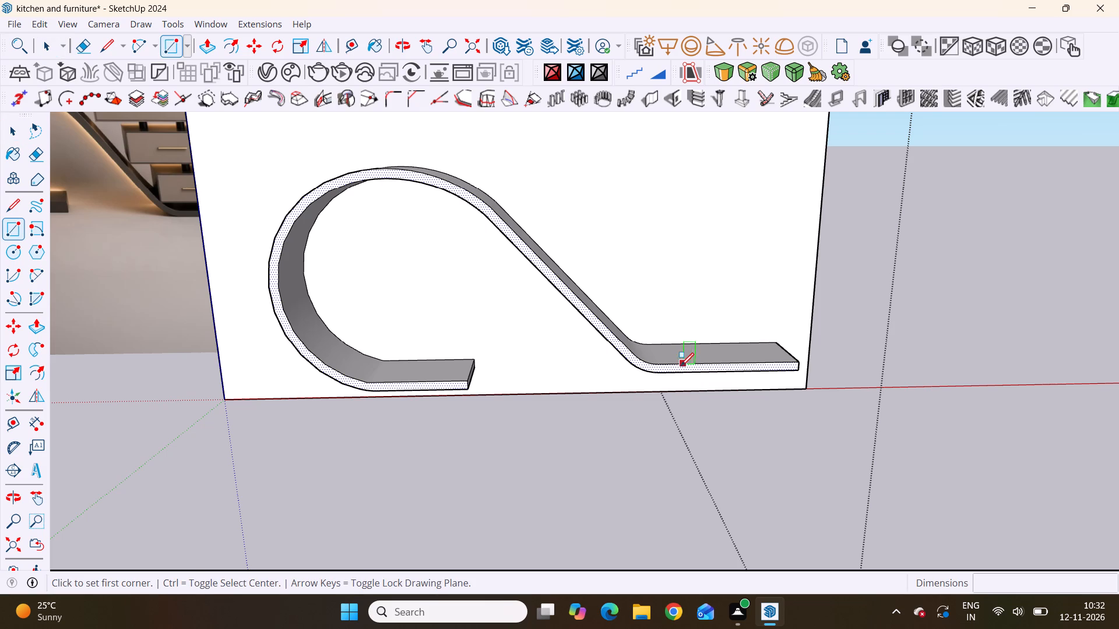
pyautogui.scroll(1, 16, 409)
pyautogui.scroll(-5, 10, 388)
pyautogui.scroll(-12, 0, 582)
pyautogui.scroll(-4, 290, 435)
pyautogui.scroll(5, 297, 438)
pyautogui.scroll(-2, 337, 403)
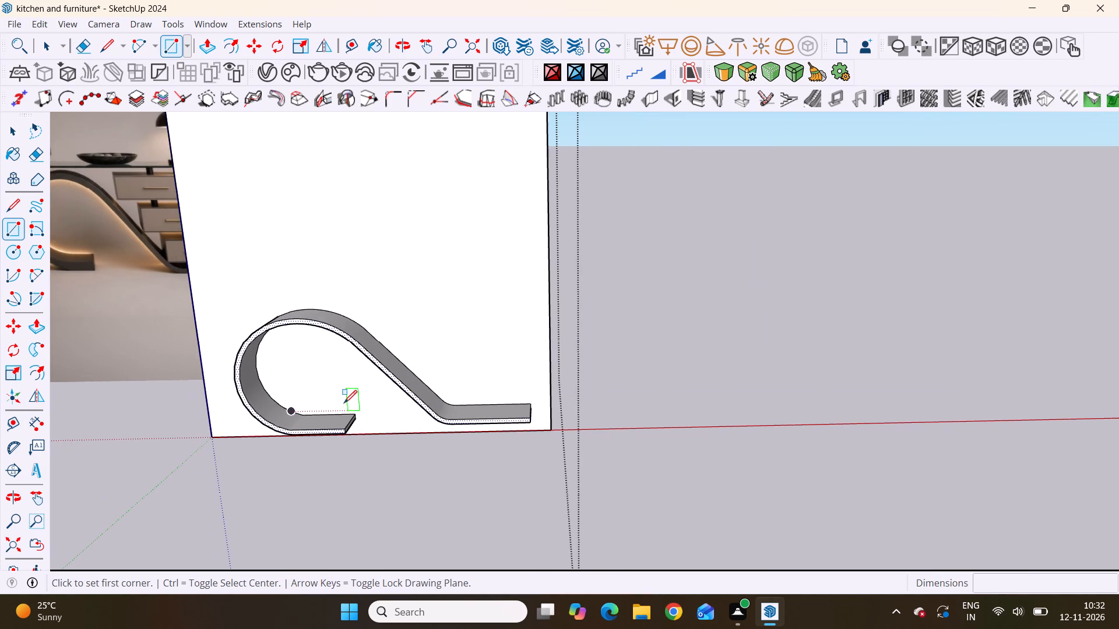
pyautogui.scroll(-4, 386, 395)
pyautogui.scroll(-1, 459, 440)
pyautogui.moveTo(297, 396); pyautogui.dragTo(362, 387, button='middle')
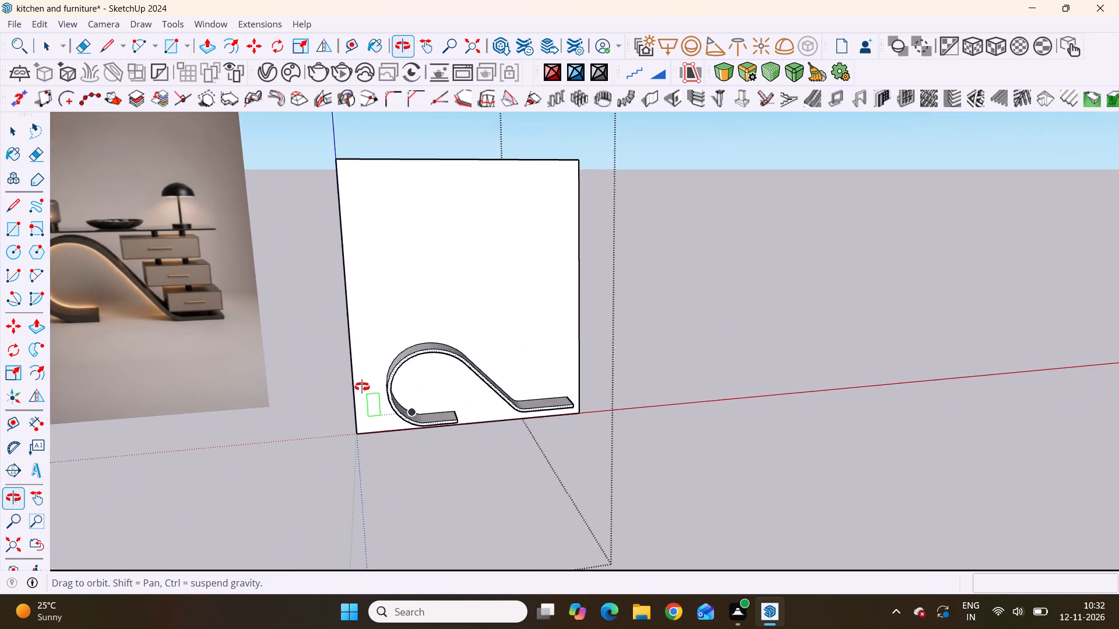
pyautogui.moveTo(362, 387); pyautogui.dragTo(341, 354, button='middle')
pyautogui.scroll(4, 469, 337)
pyautogui.scroll(-1, 643, 413)
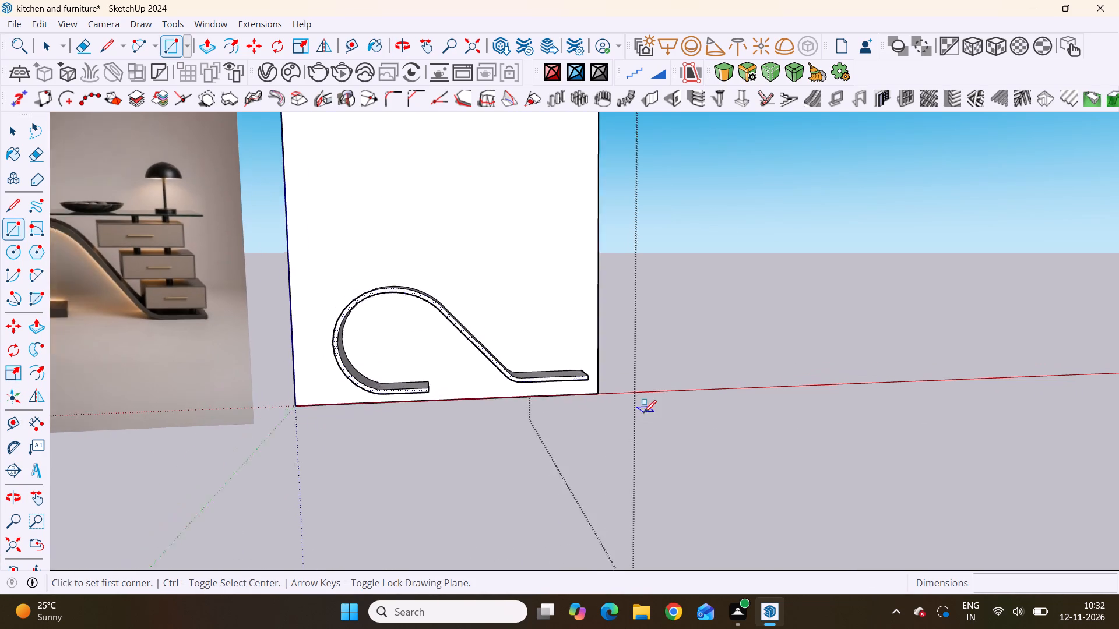
pyautogui.scroll(-2, 643, 413)
pyautogui.scroll(4, 536, 355)
pyautogui.scroll(-7, 501, 370)
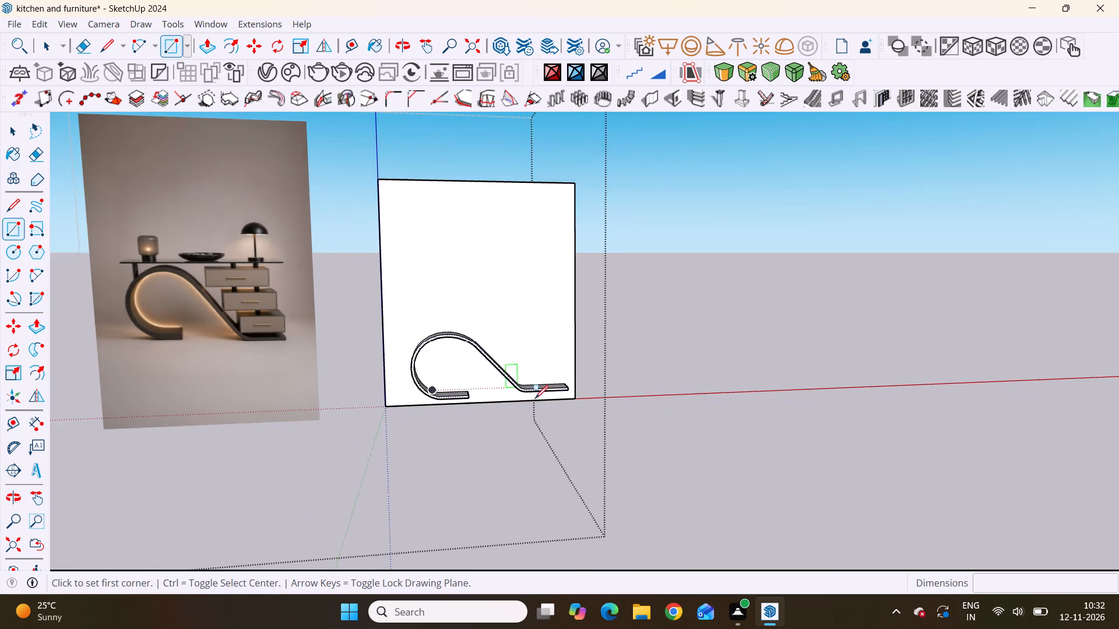
pyautogui.moveTo(554, 405); pyautogui.dragTo(523, 414, button='middle')
pyautogui.scroll(-4, 455, 409)
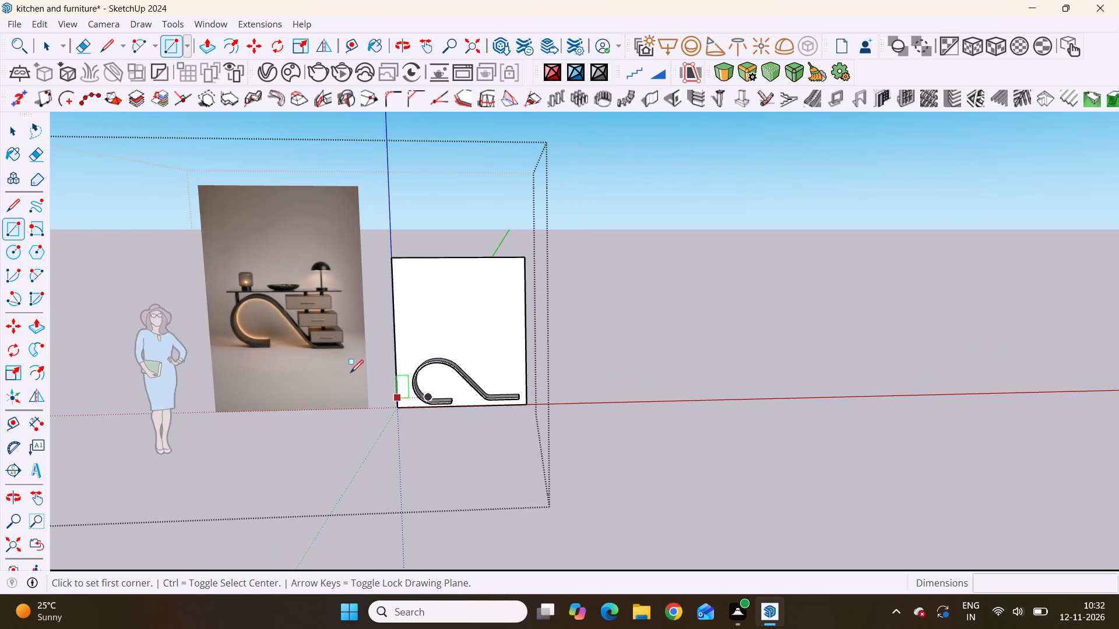
pyautogui.scroll(5, 333, 350)
pyautogui.scroll(-9, 252, 340)
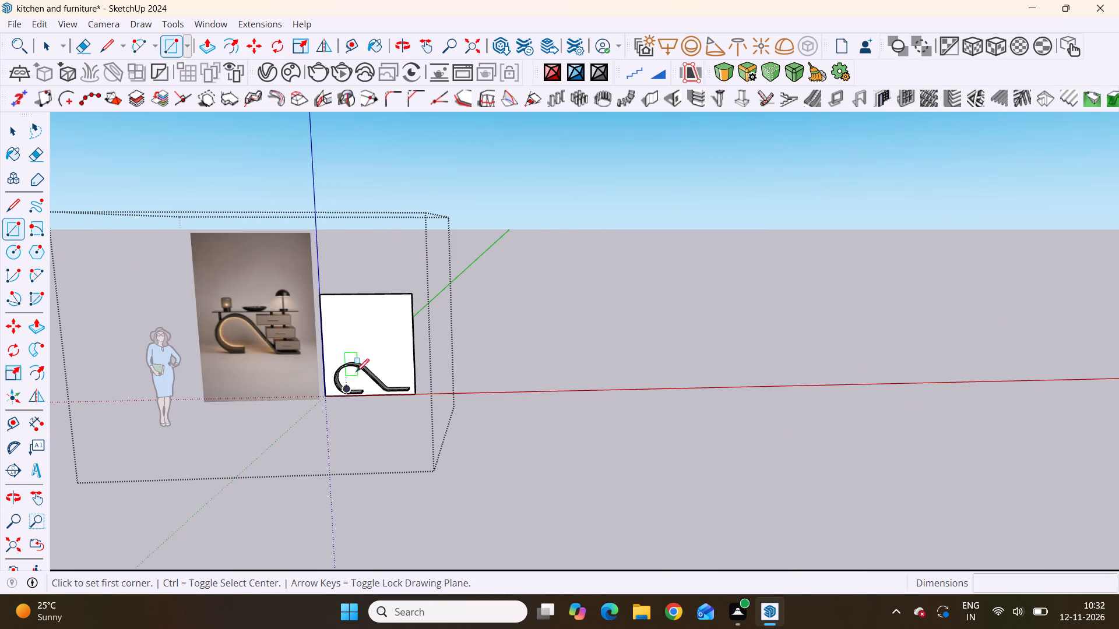
# Study the reference's bottom drawer and long foot against the modelled base to judge the drawer's size and position.
pyautogui.moveTo(361, 365); pyautogui.dragTo(399, 314, button='middle')
pyautogui.scroll(4, 372, 352)
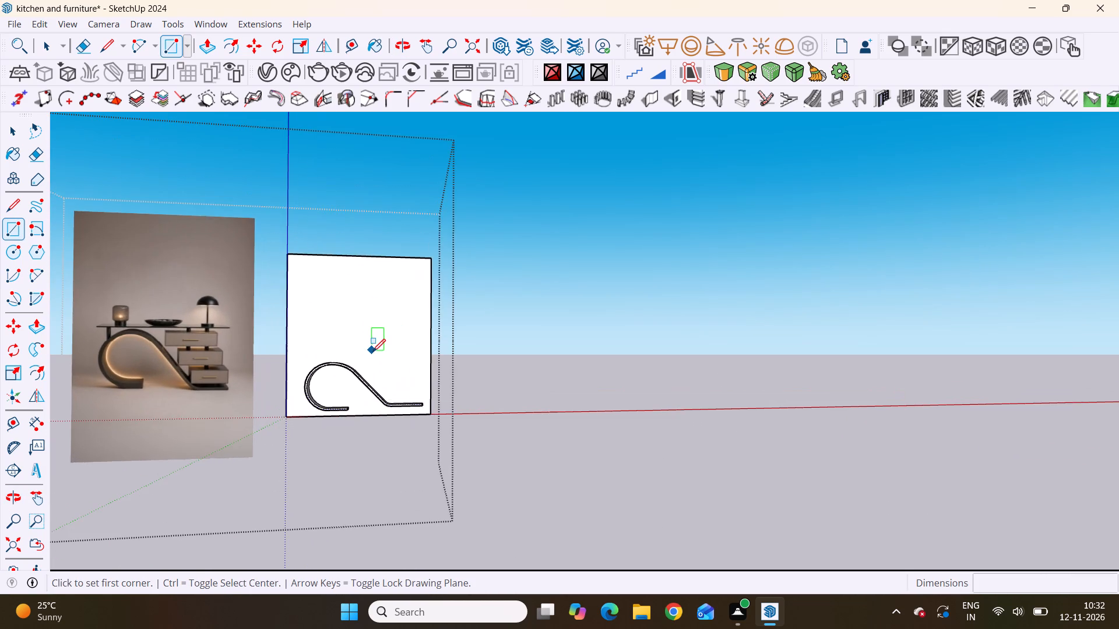
pyautogui.moveTo(382, 341); pyautogui.dragTo(367, 367, button='middle')
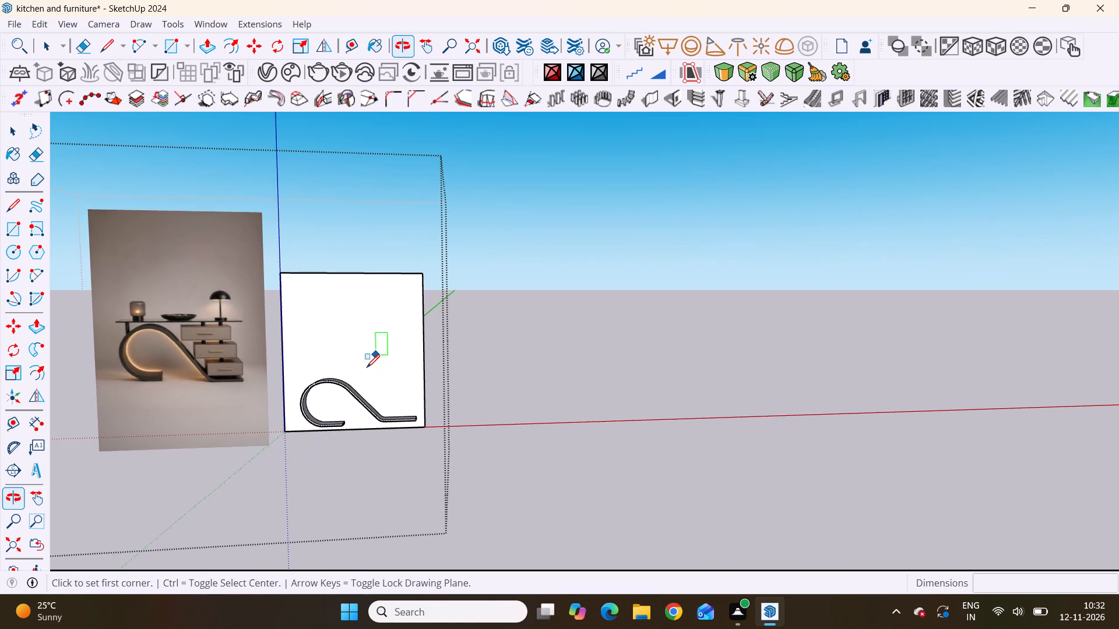
pyautogui.scroll(1, 230, 353)
pyautogui.scroll(-3, 228, 348)
pyautogui.scroll(5, 181, 391)
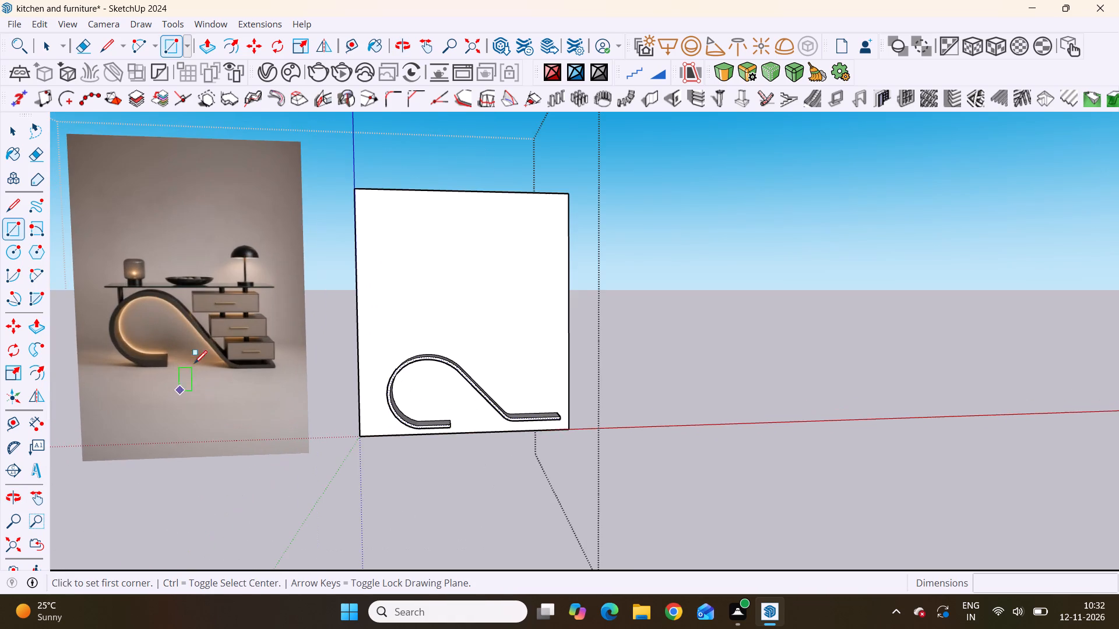
pyautogui.scroll(-5, 208, 341)
pyautogui.scroll(3, 354, 373)
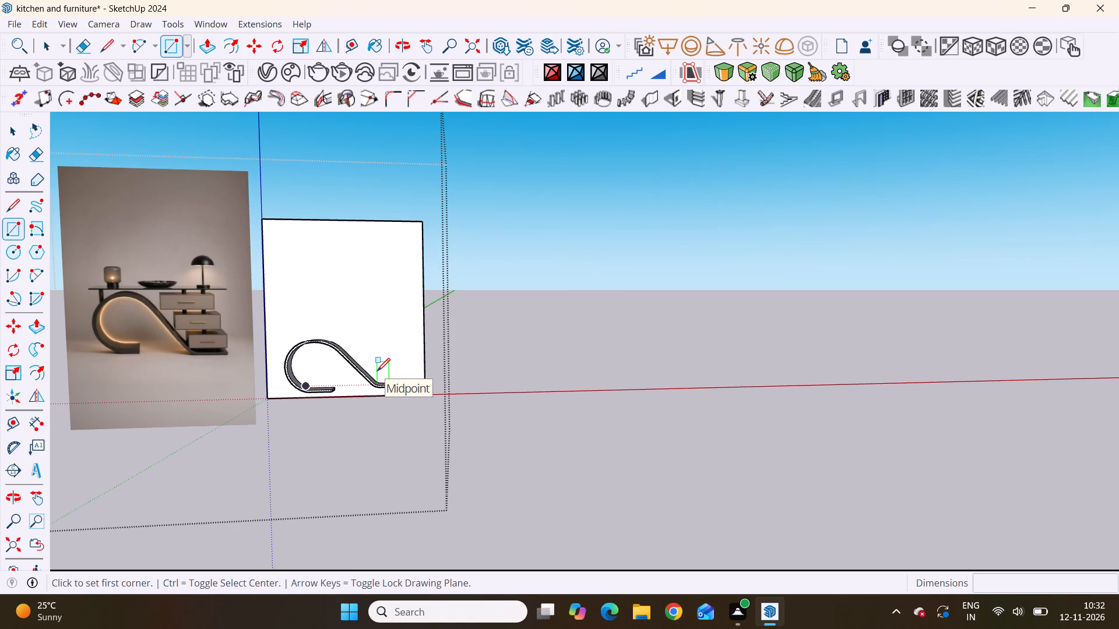
pyautogui.scroll(-4, 377, 370)
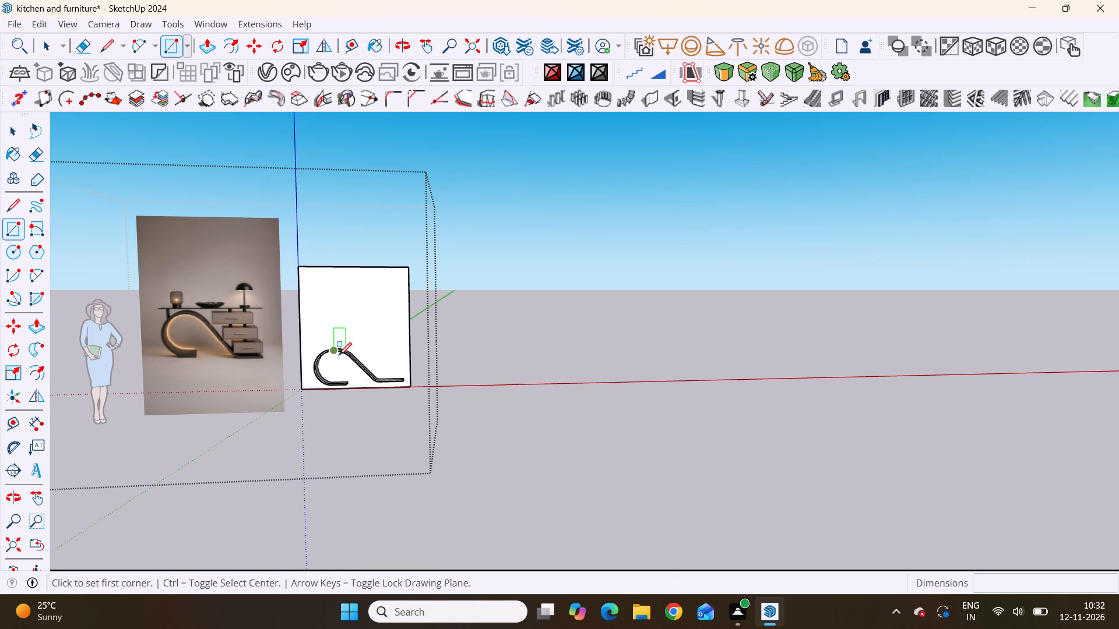
pyautogui.scroll(4, 339, 355)
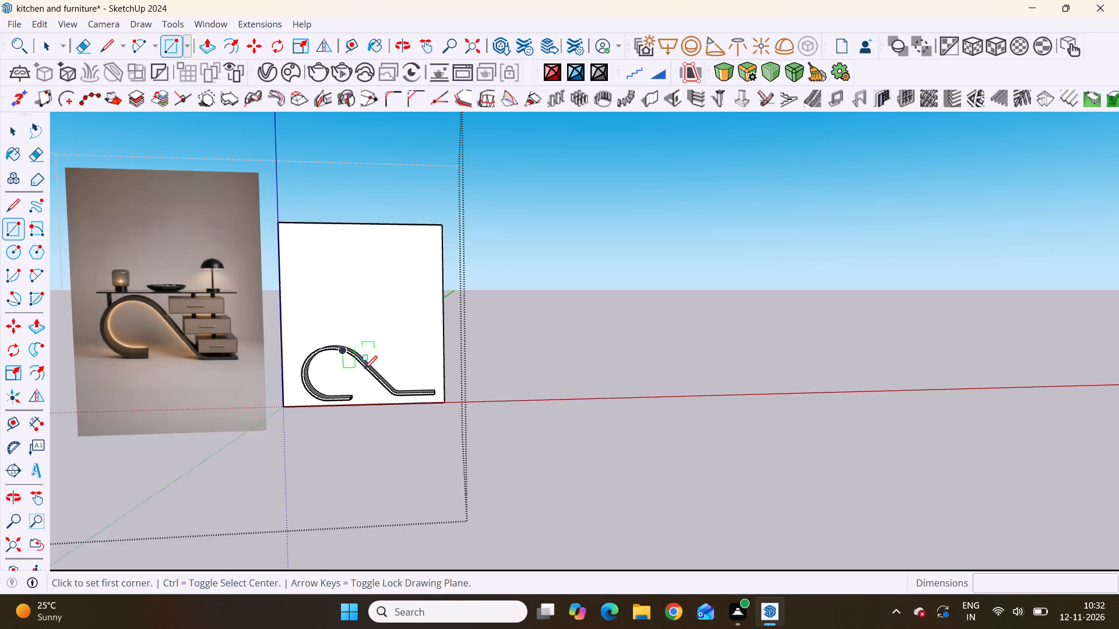
pyautogui.scroll(-5, 364, 369)
pyautogui.scroll(8, 374, 409)
pyautogui.scroll(-6, 441, 363)
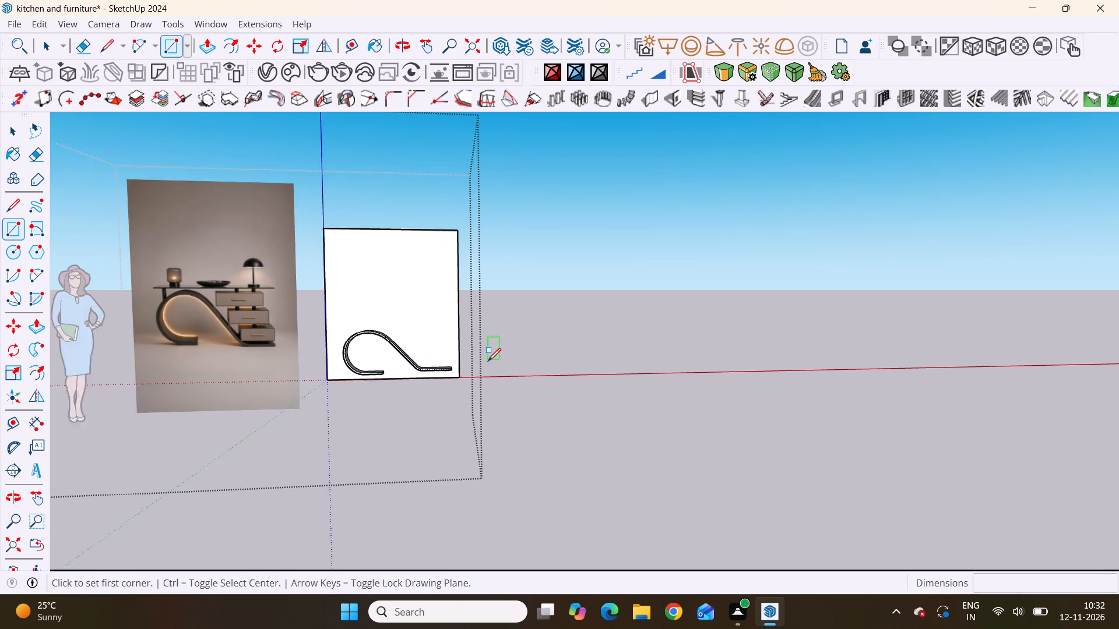
pyautogui.scroll(8, 414, 376)
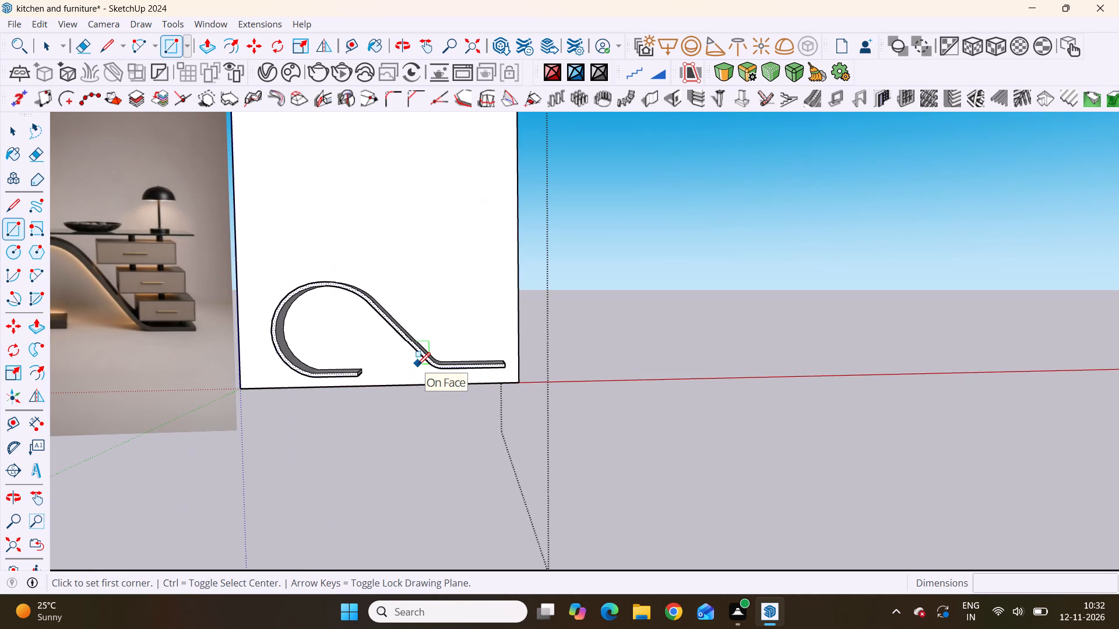
pyautogui.scroll(-5, 542, 349)
pyautogui.scroll(-5, 469, 396)
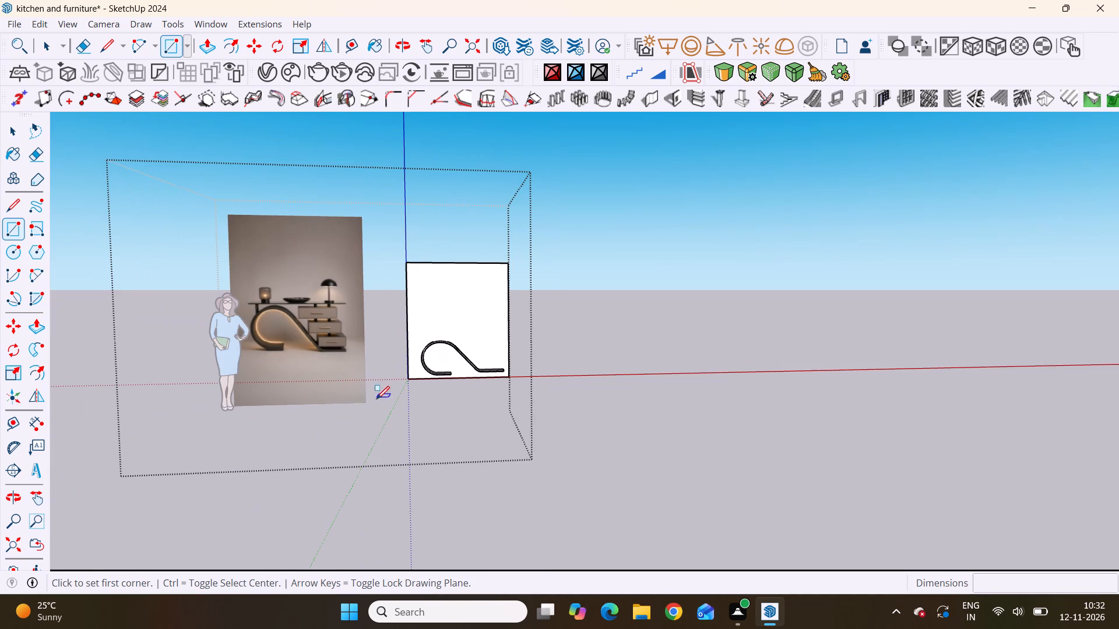
# Draw a rectangle about 1' 2 5/16" by 5" on the white backing panel, just above the base's long foot.
pyautogui.scroll(7, 497, 376)
pyautogui.scroll(3, 438, 361)
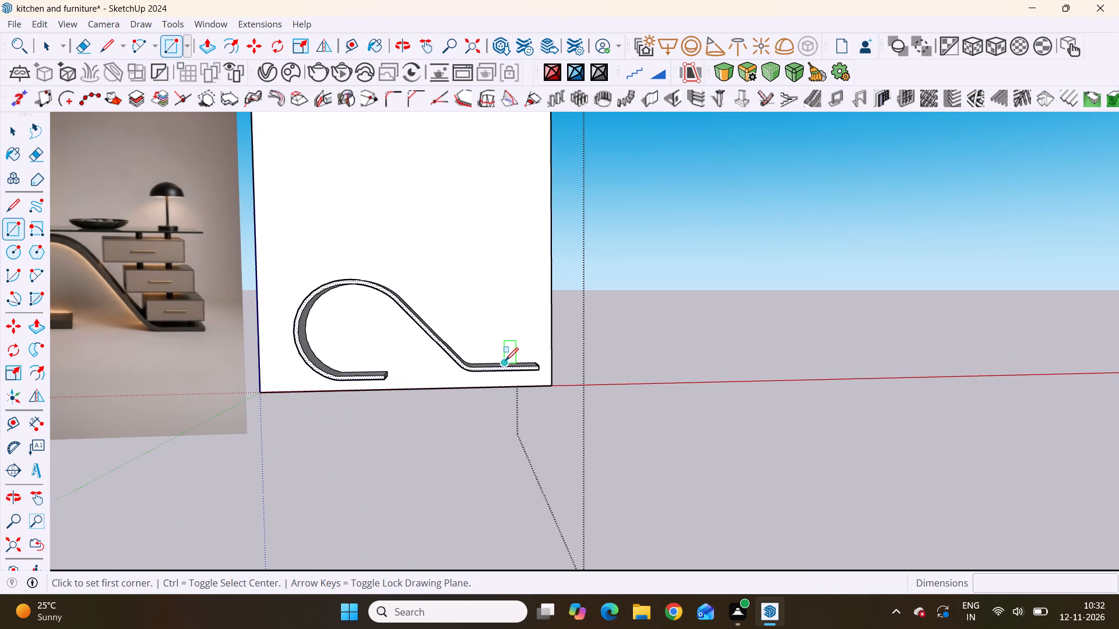
pyautogui.moveTo(502, 358); pyautogui.dragTo(504, 346, button='middle')
pyautogui.scroll(3, 483, 377)
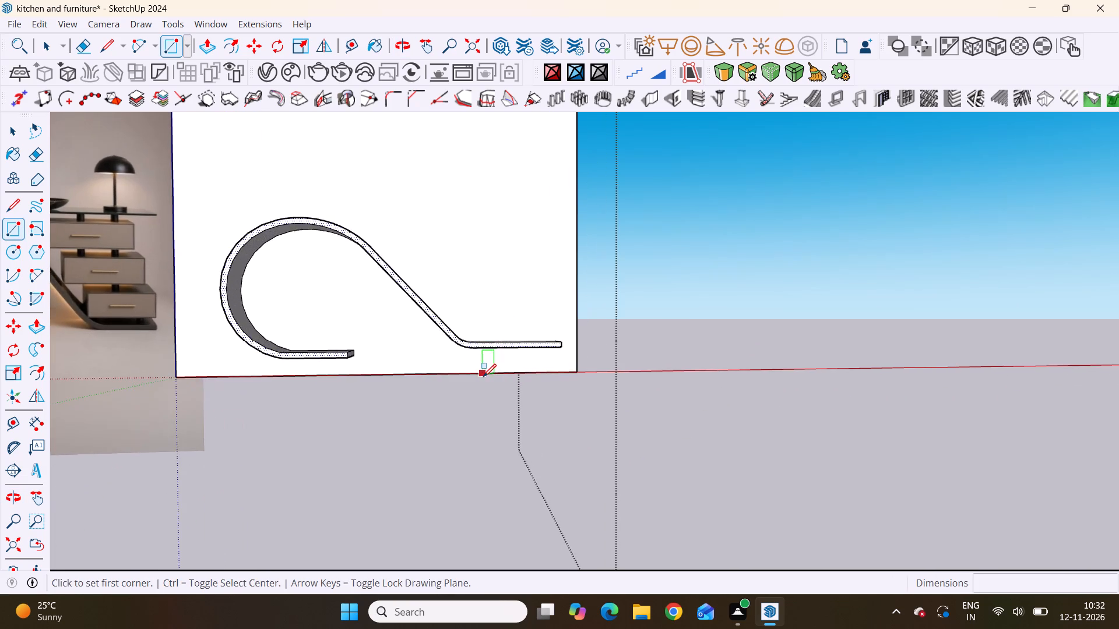
pyautogui.moveTo(499, 352); pyautogui.dragTo(485, 411, button='middle')
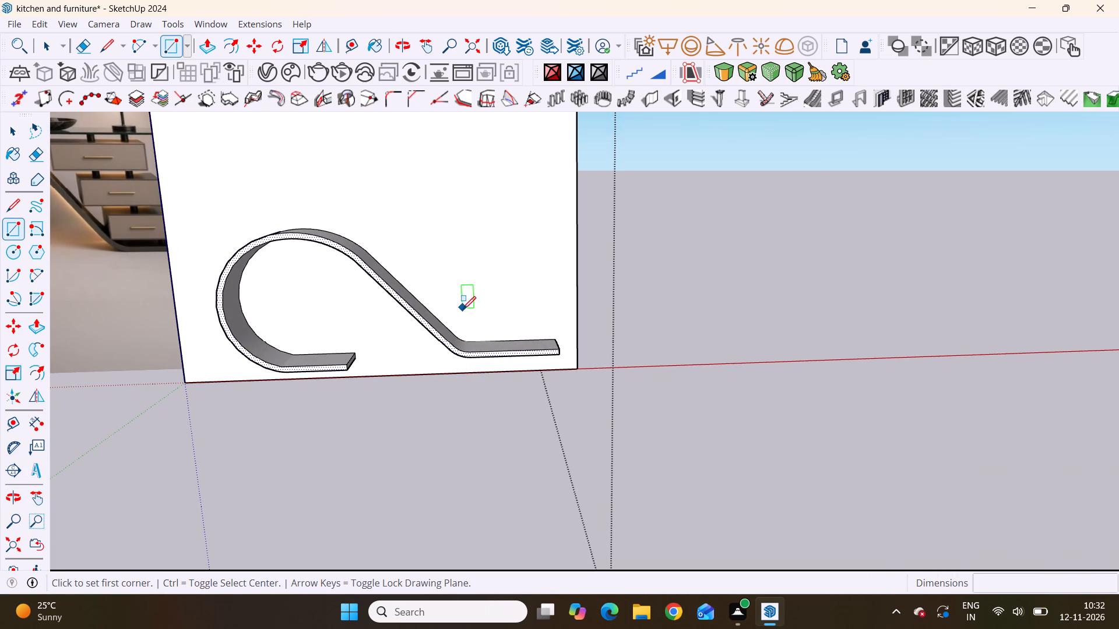
pyautogui.click(464, 309)
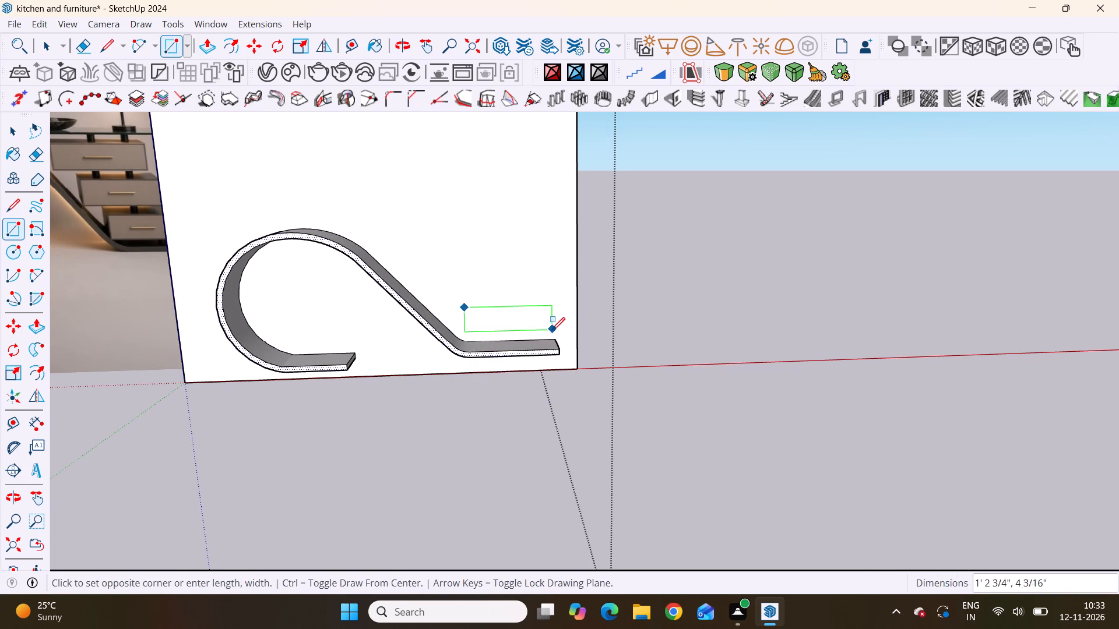
pyautogui.click(550, 335)
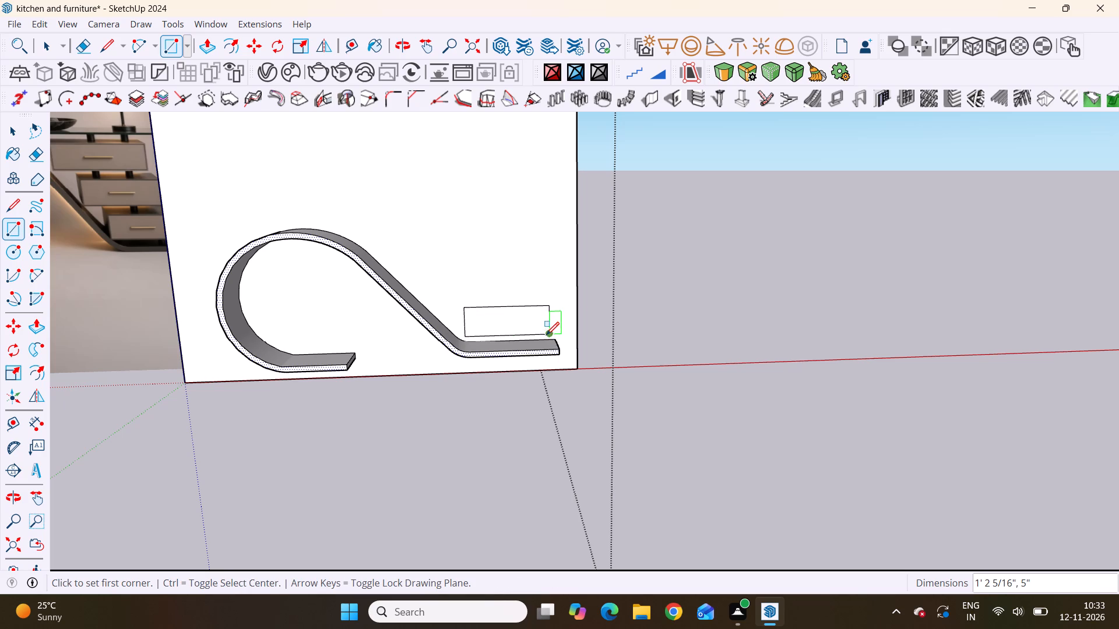
# Check the drawer rectangle's size and position above the long foot against the reference image's bottom drawer.
pyautogui.scroll(-4, 576, 320)
pyautogui.scroll(5, 579, 377)
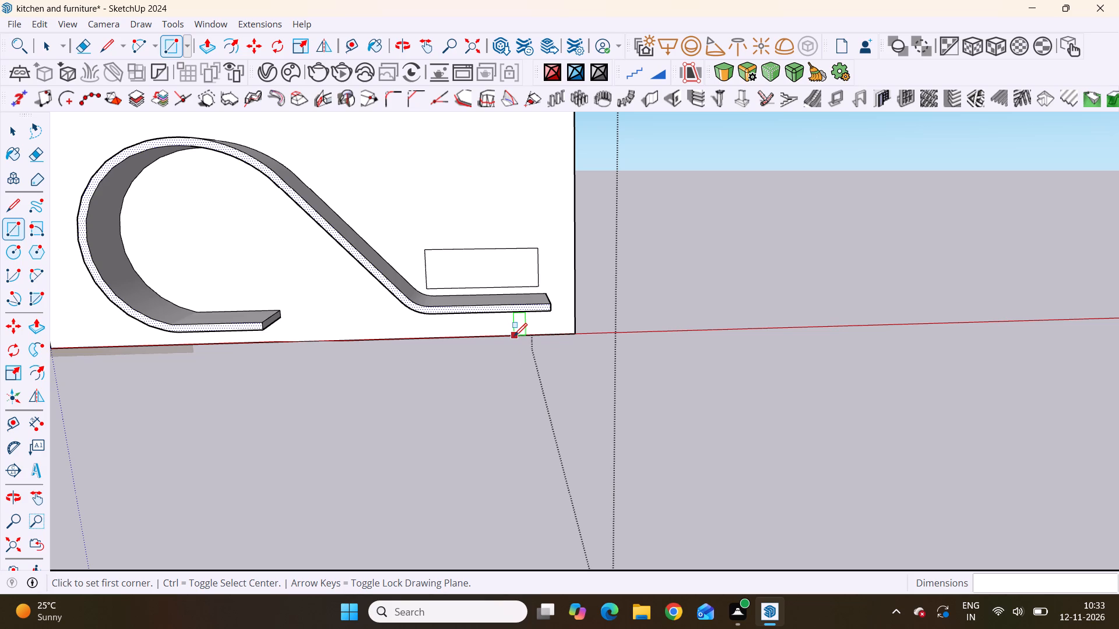
pyautogui.scroll(-2, 818, 236)
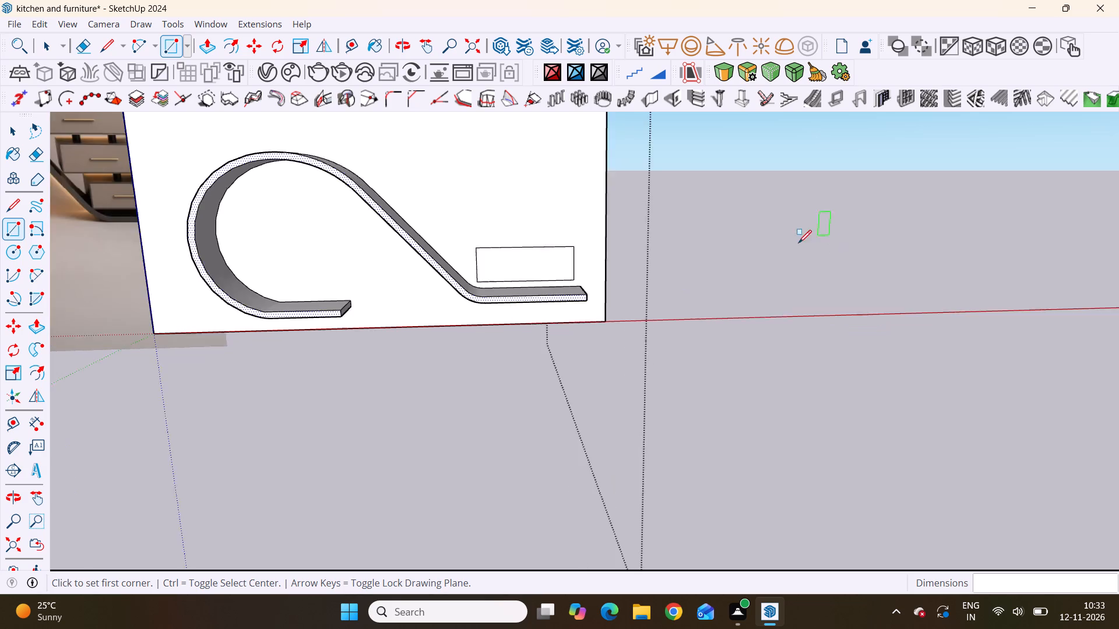
pyautogui.scroll(-3, 798, 243)
pyautogui.scroll(3, 684, 282)
pyautogui.scroll(-3, 684, 282)
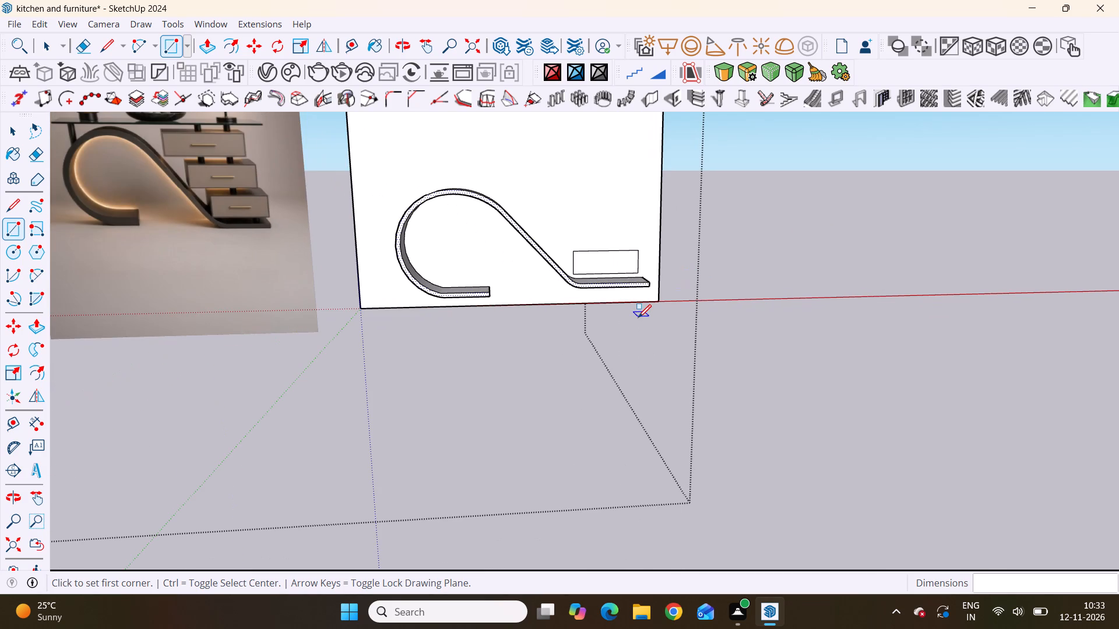
pyautogui.scroll(3, 642, 301)
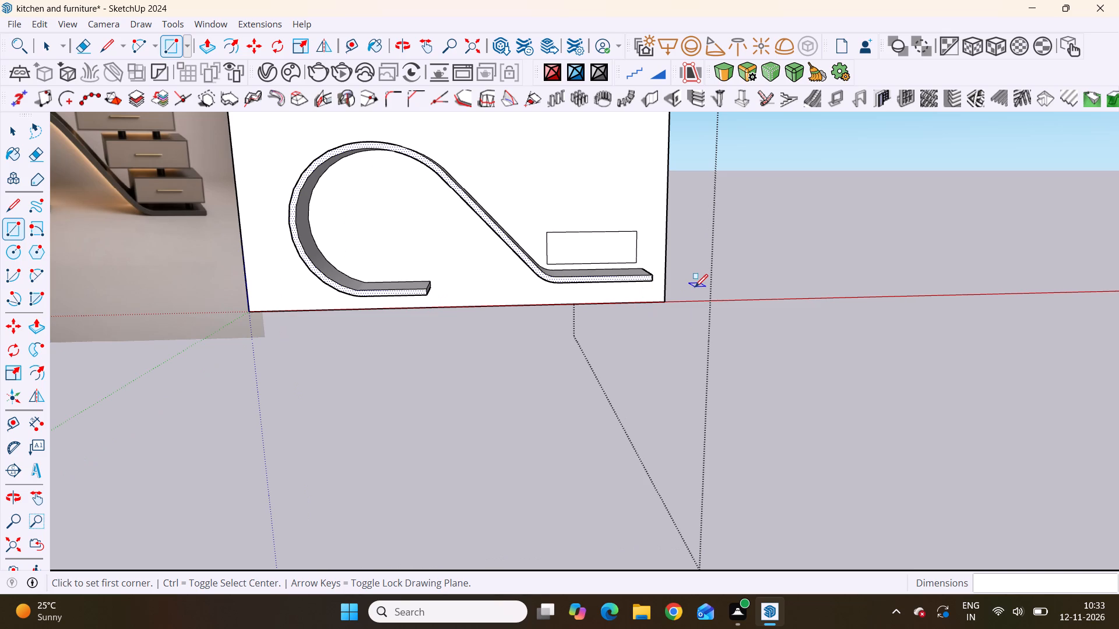
pyautogui.scroll(4, 566, 260)
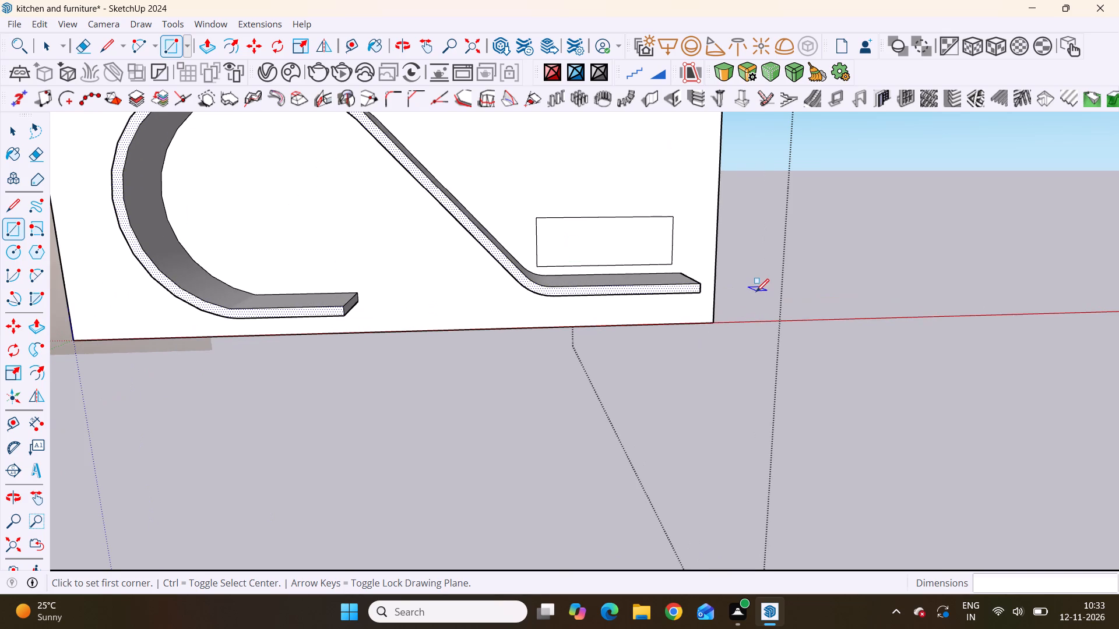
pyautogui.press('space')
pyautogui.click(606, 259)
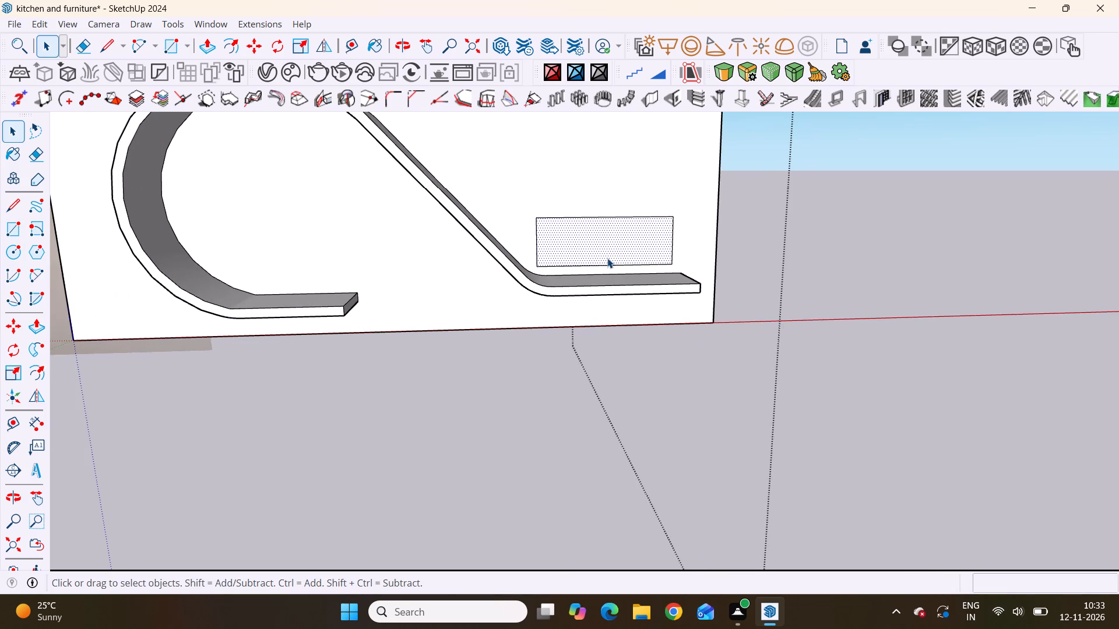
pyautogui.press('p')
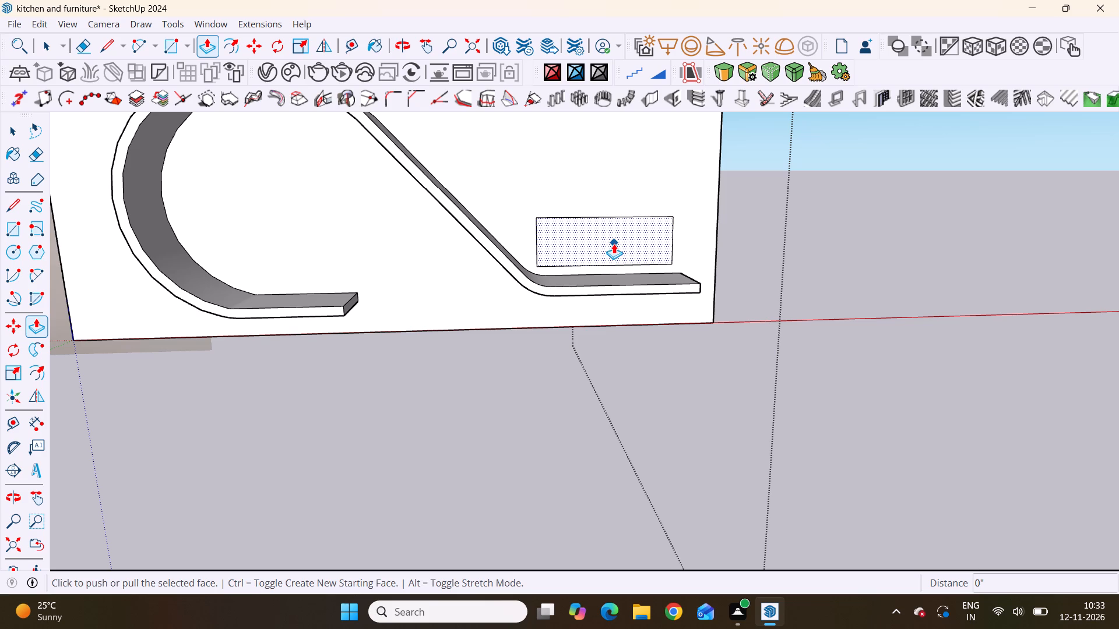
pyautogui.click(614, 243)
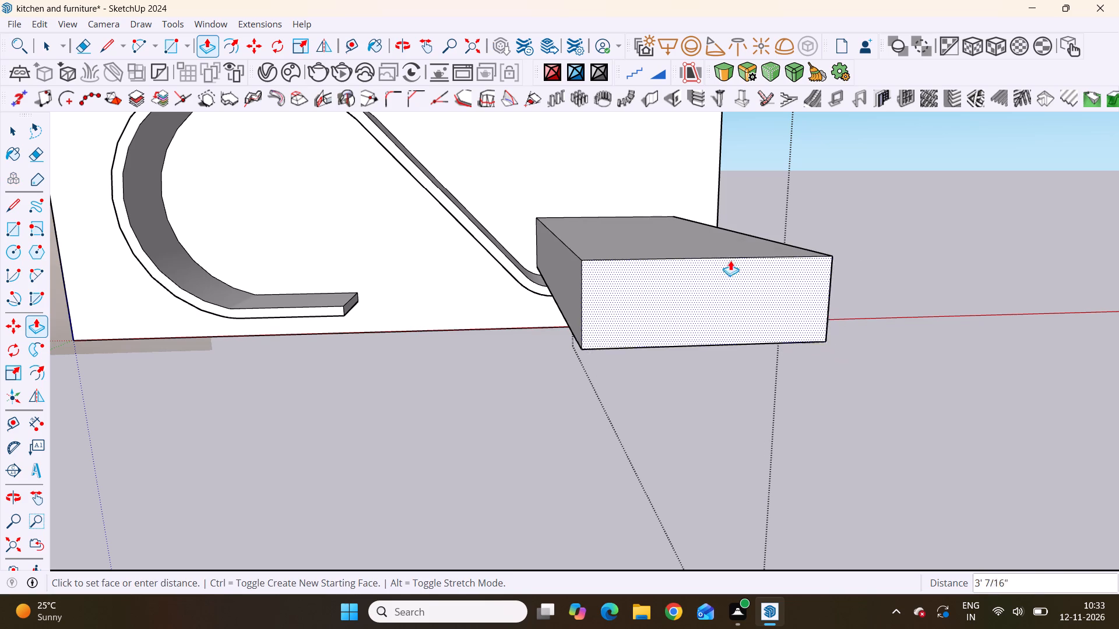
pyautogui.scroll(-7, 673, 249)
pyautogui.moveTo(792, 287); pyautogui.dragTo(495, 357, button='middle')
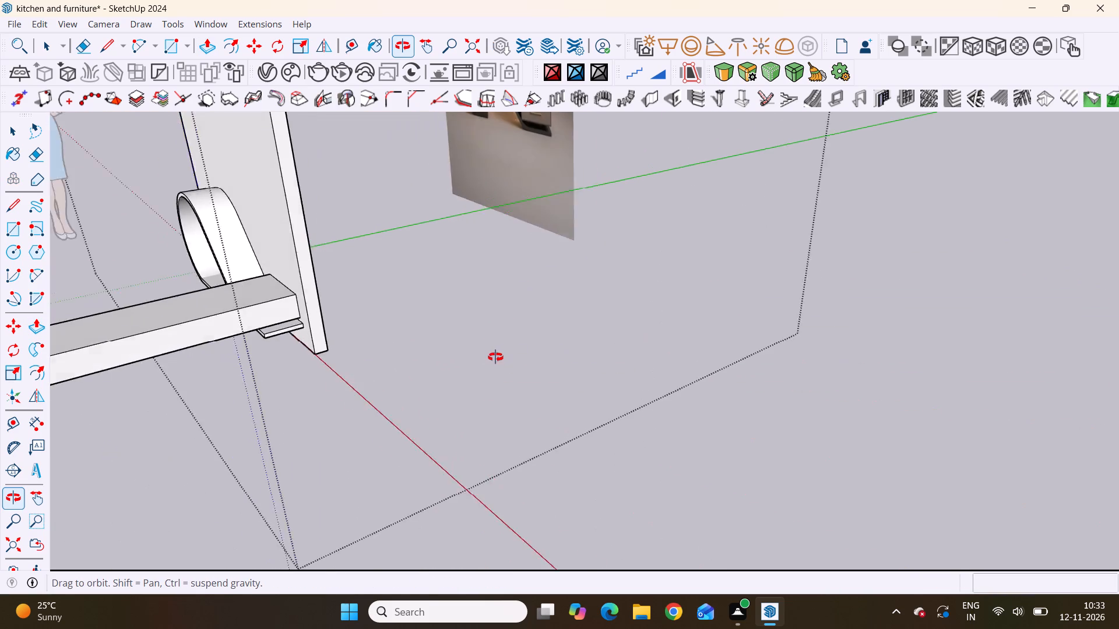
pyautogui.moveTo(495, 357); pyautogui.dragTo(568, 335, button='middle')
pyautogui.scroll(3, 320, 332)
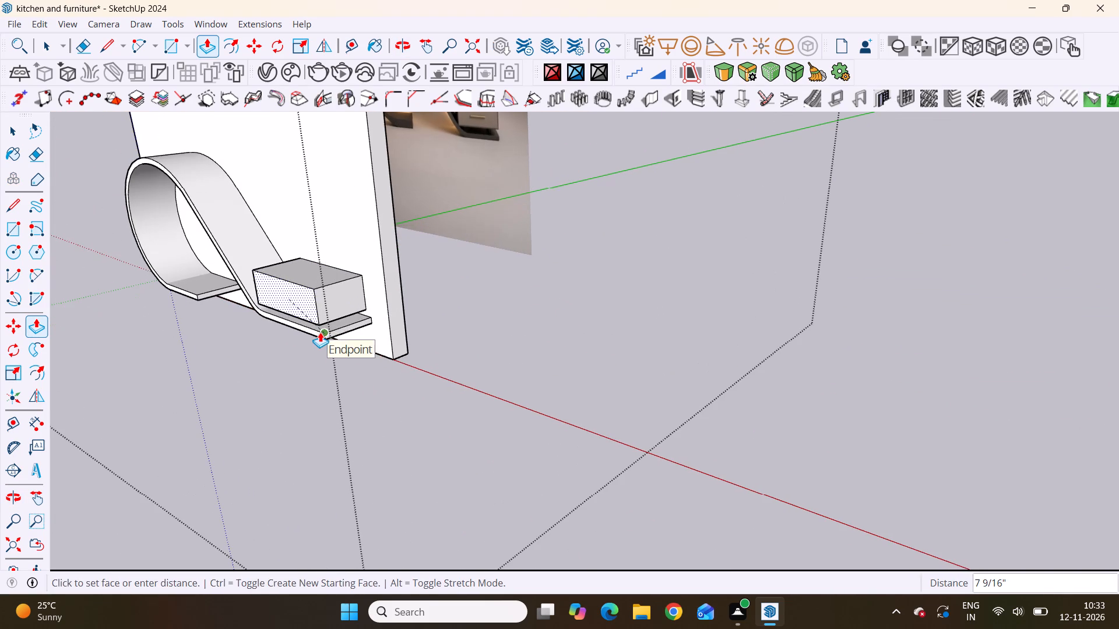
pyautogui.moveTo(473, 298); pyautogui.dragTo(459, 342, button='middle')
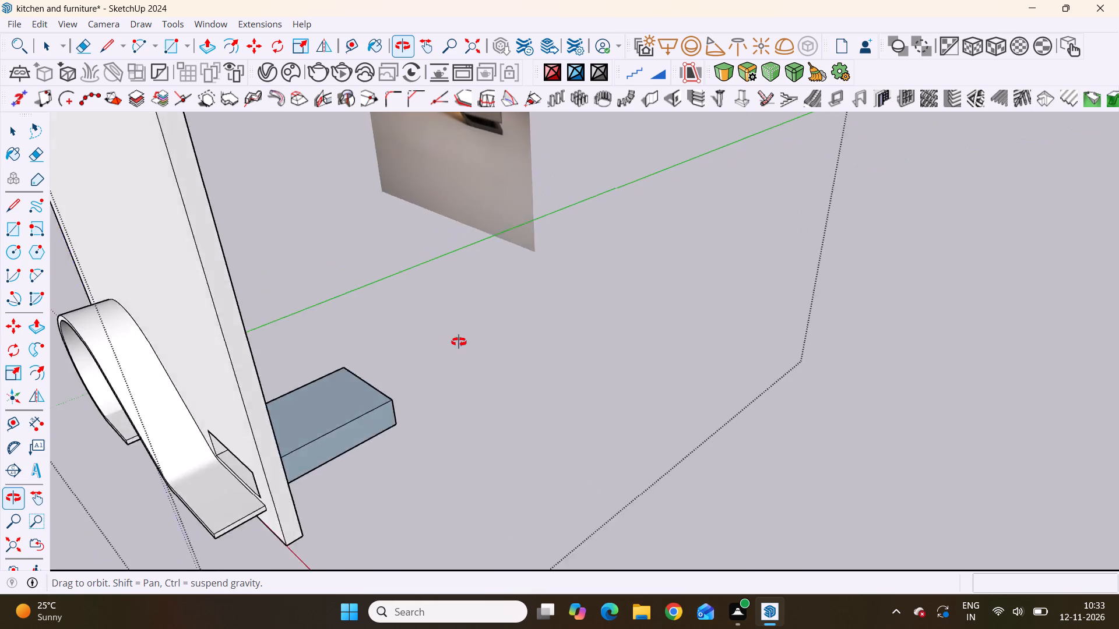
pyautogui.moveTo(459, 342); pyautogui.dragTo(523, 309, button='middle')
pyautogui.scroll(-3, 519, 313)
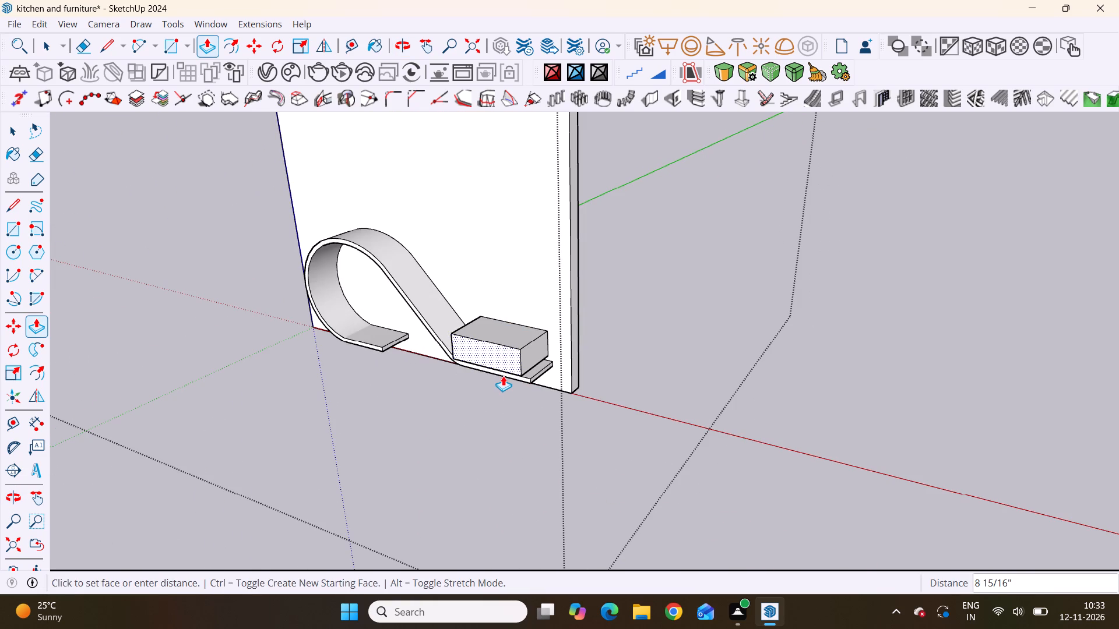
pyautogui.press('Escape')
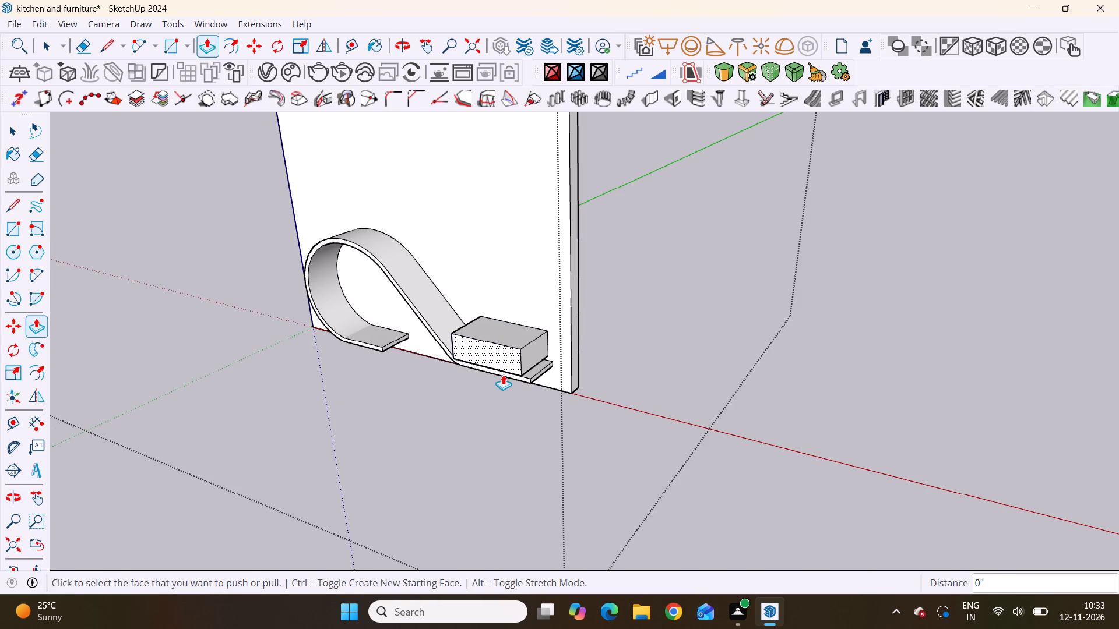
# Examine the drawer rectangle's placement against the base's long foot and the backing panel from several angles.
pyautogui.scroll(-5, 306, 351)
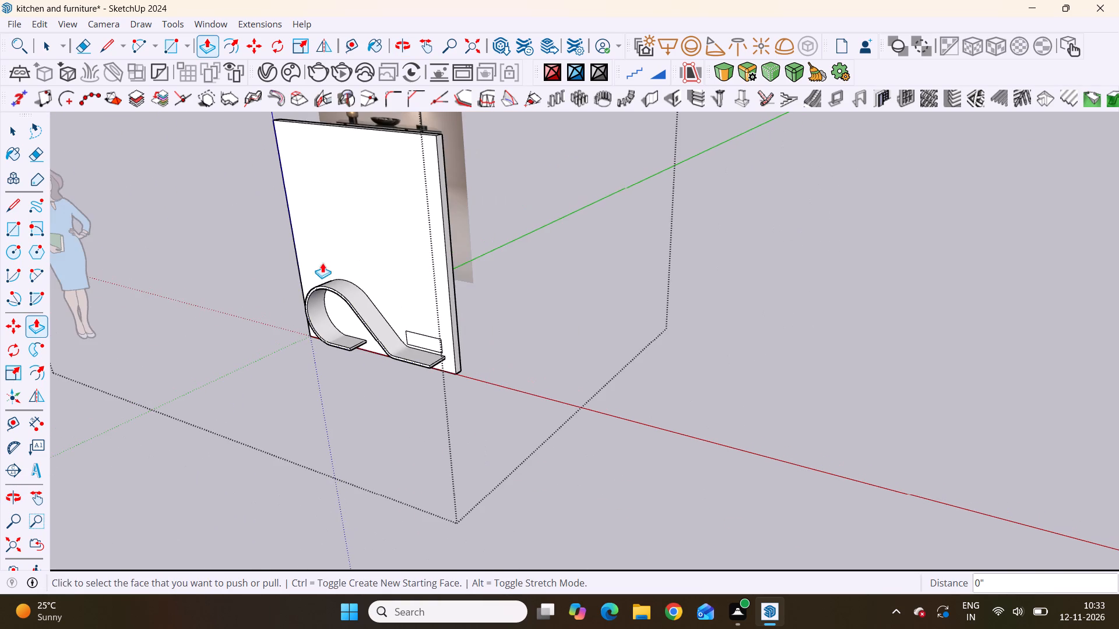
pyautogui.scroll(8, 385, 379)
pyautogui.moveTo(491, 331); pyautogui.dragTo(178, 315, button='middle')
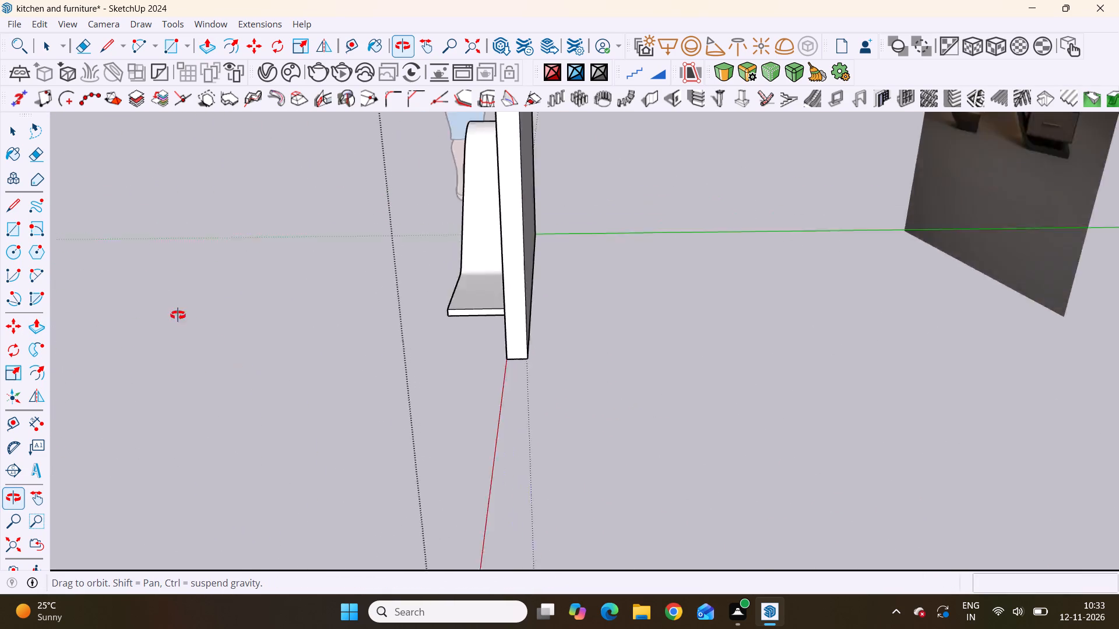
pyautogui.moveTo(178, 315); pyautogui.dragTo(565, 324, button='middle')
pyautogui.scroll(-2, 414, 377)
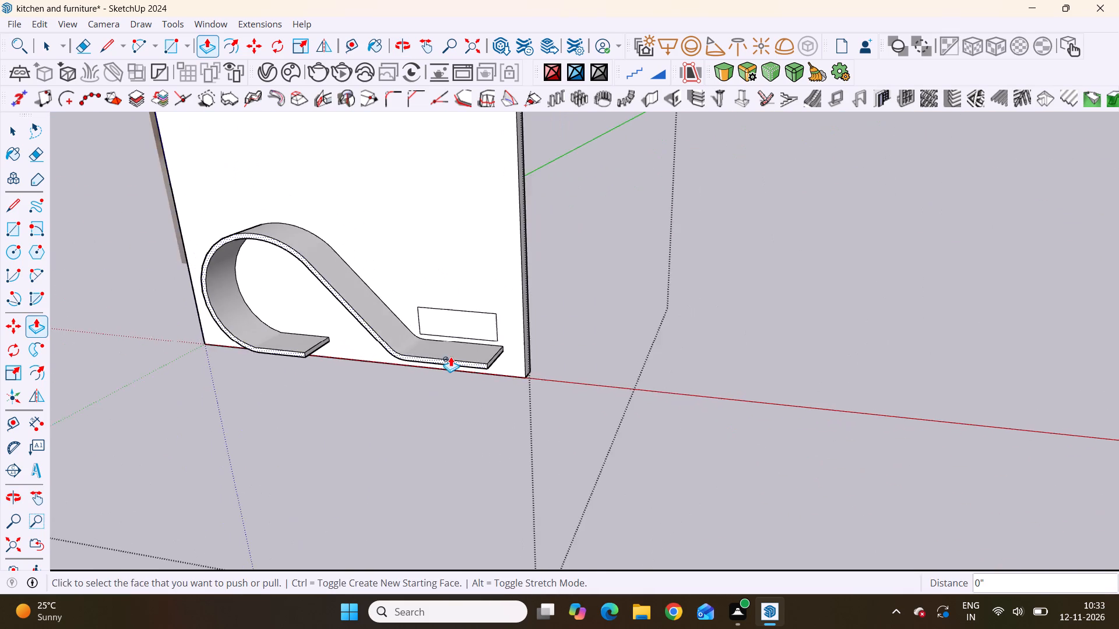
pyautogui.moveTo(452, 355); pyautogui.dragTo(508, 355, button='middle')
pyautogui.scroll(5, 501, 355)
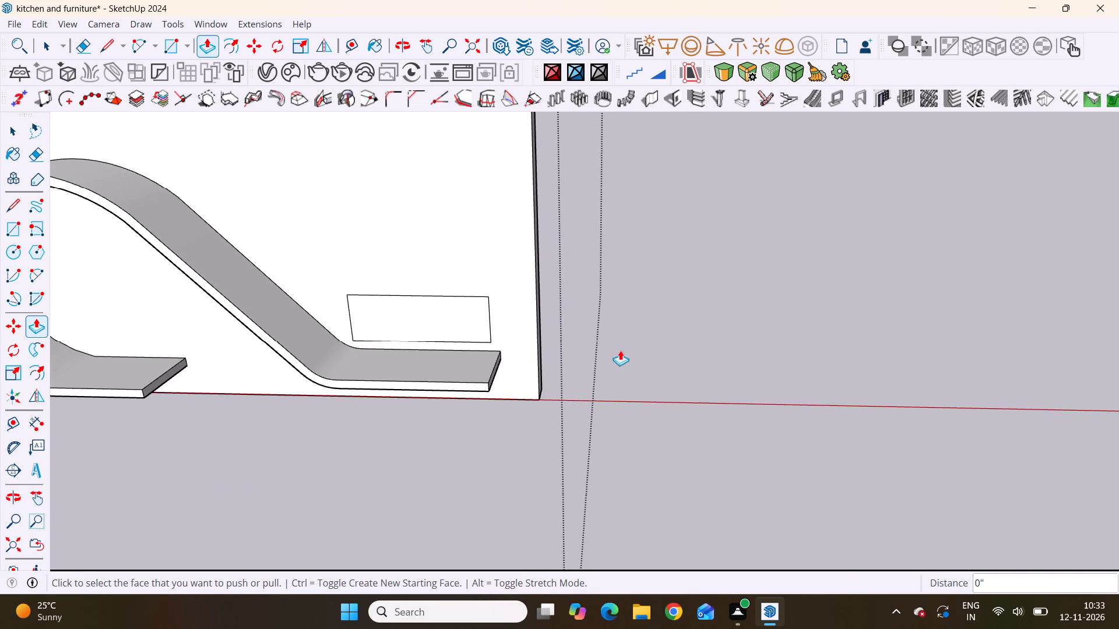
pyautogui.press('space')
pyautogui.click(413, 330)
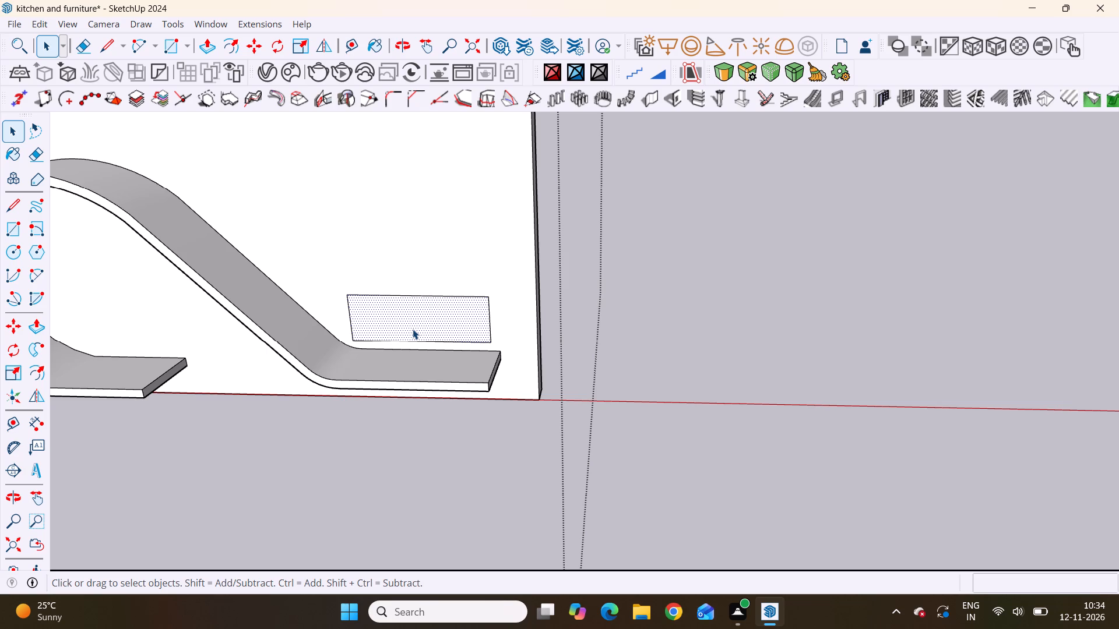
pyautogui.scroll(-17, 419, 329)
pyautogui.moveTo(329, 367); pyautogui.dragTo(407, 361, button='middle')
pyautogui.scroll(7, 407, 360)
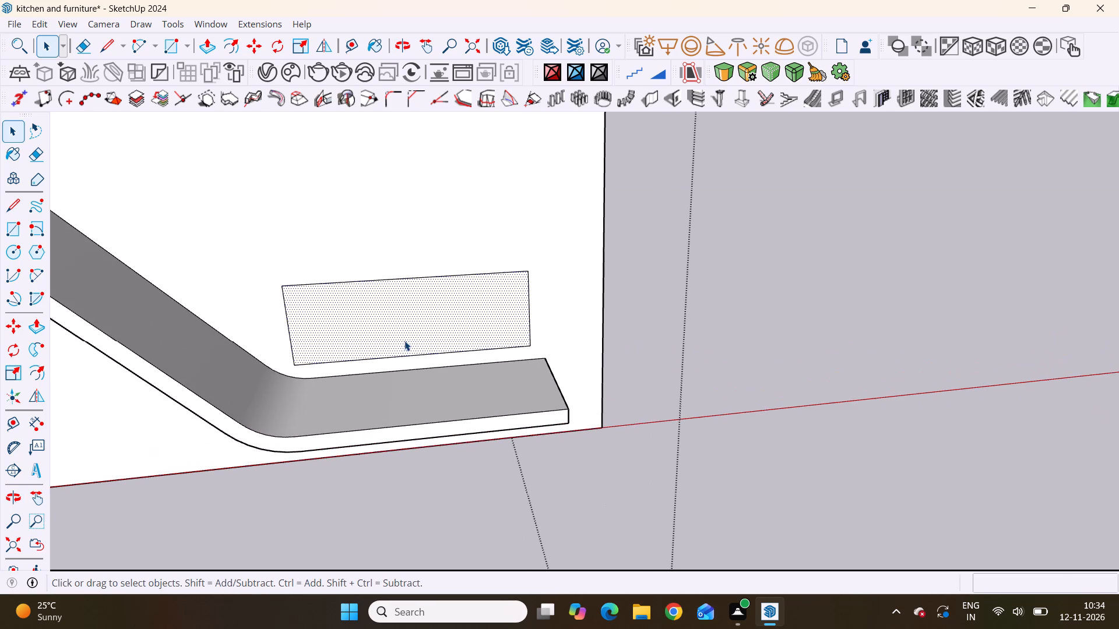
# Open the console group for editing and delete the top and both side edges of the drawer rectangle.
pyautogui.press('space')
pyautogui.scroll(-8, 374, 377)
pyautogui.click(624, 270)
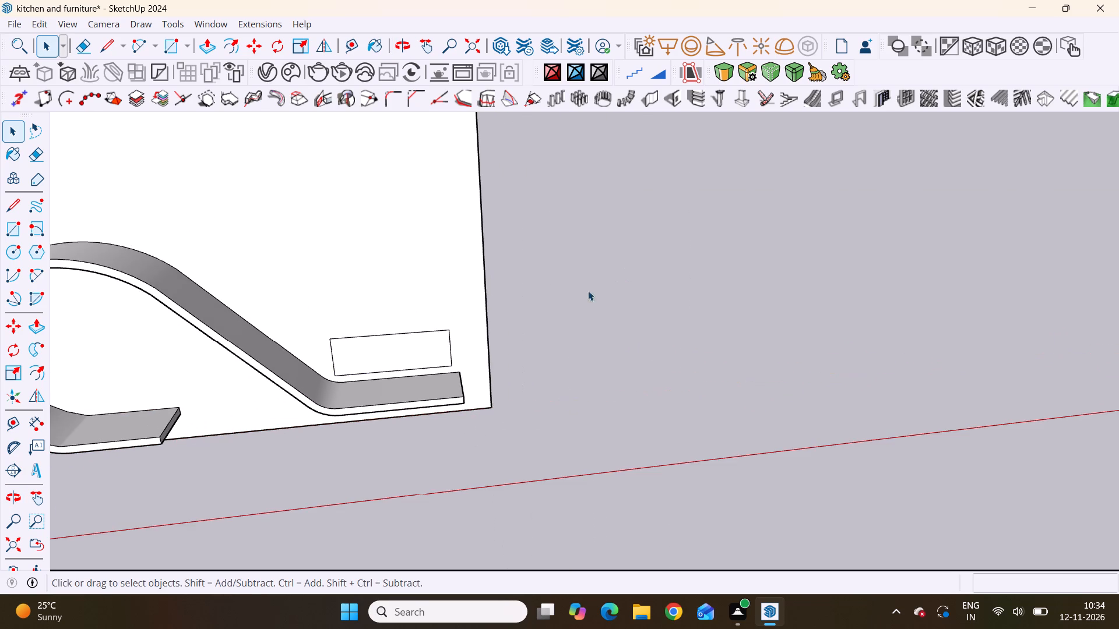
pyautogui.scroll(5, 186, 373)
pyautogui.moveTo(546, 287); pyautogui.dragTo(443, 371)
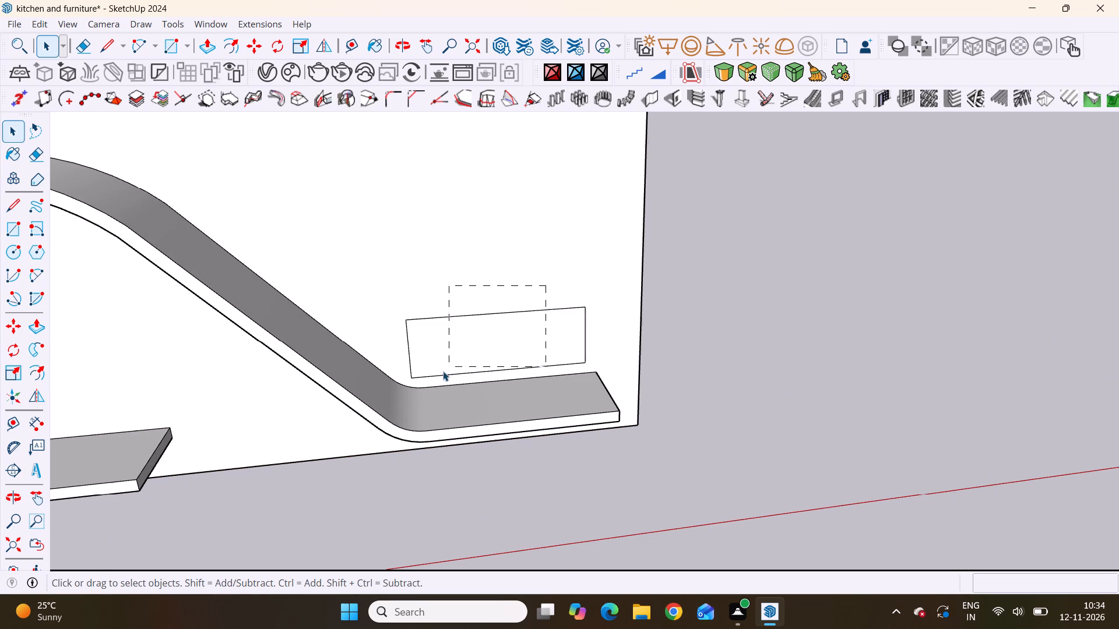
pyautogui.moveTo(443, 371); pyautogui.dragTo(406, 377)
pyautogui.moveTo(406, 377); pyautogui.dragTo(409, 375)
pyautogui.scroll(3, 483, 349)
pyautogui.click(788, 323)
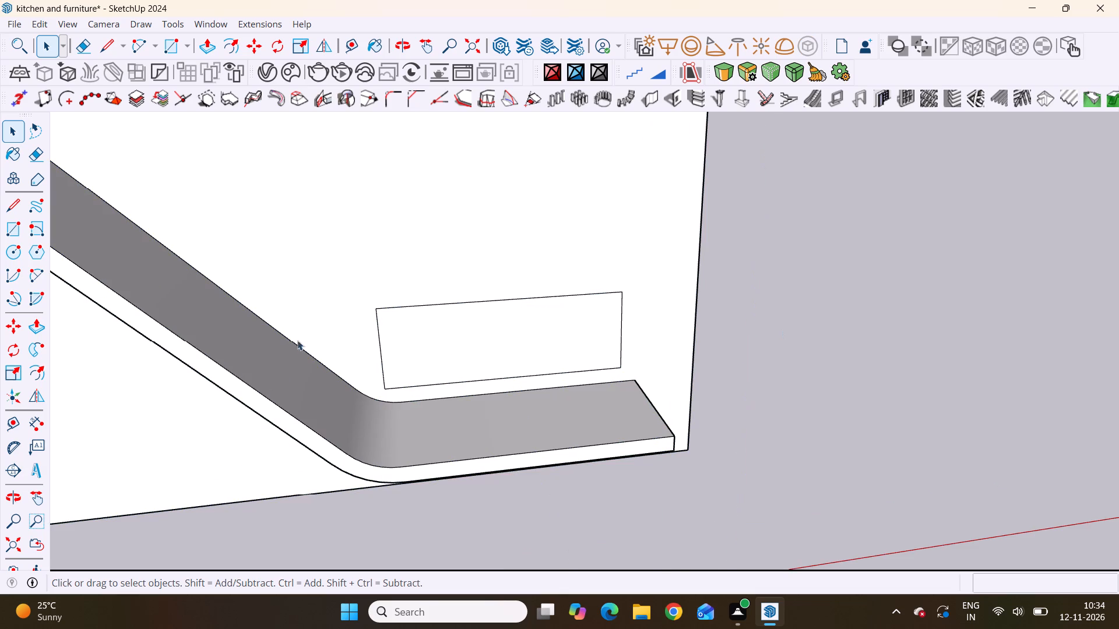
pyautogui.click(388, 307)
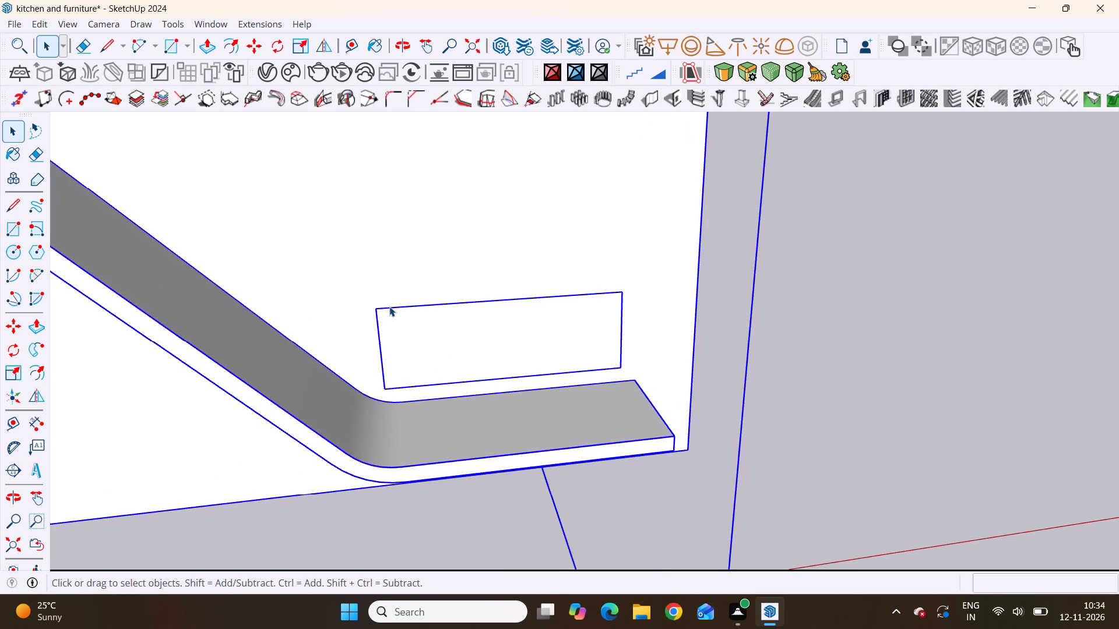
pyautogui.doubleClick(389, 306)
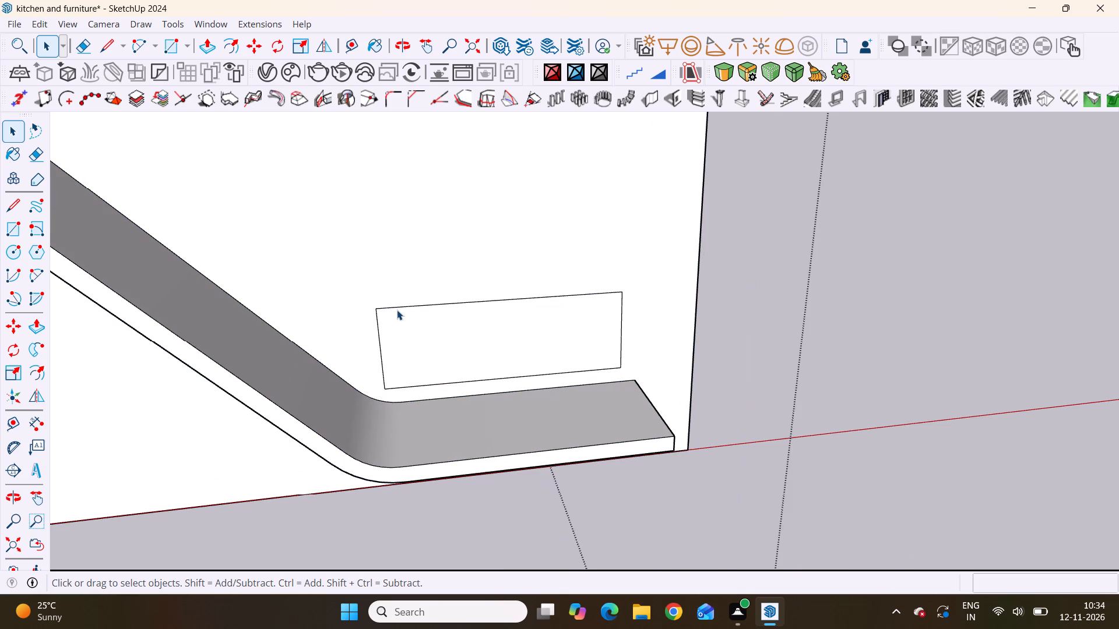
pyautogui.click(397, 309)
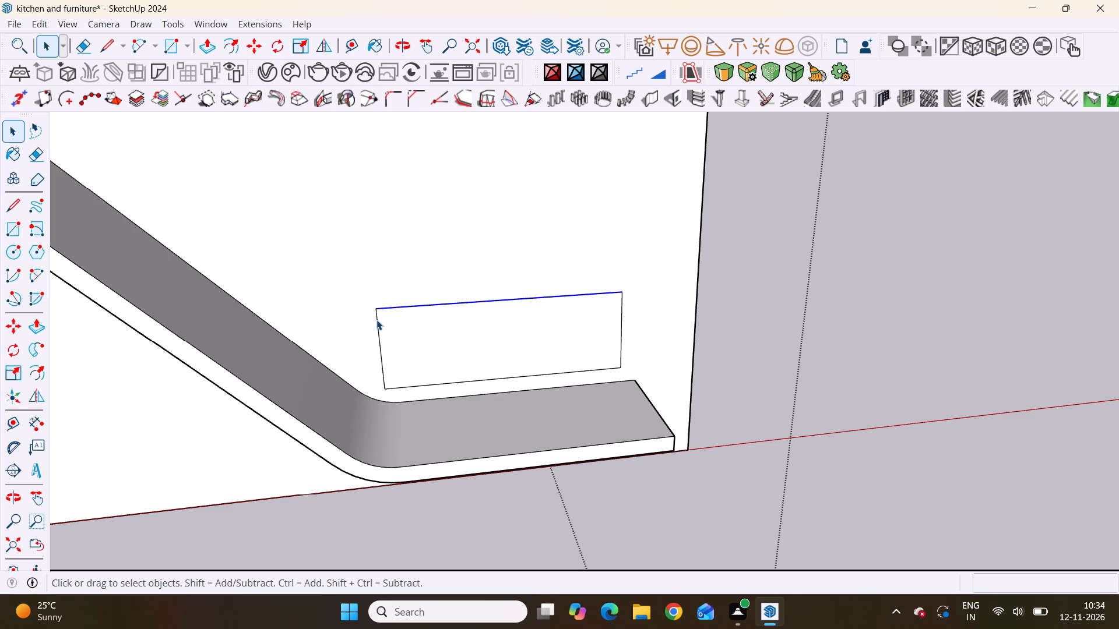
pyautogui.press('Delete')
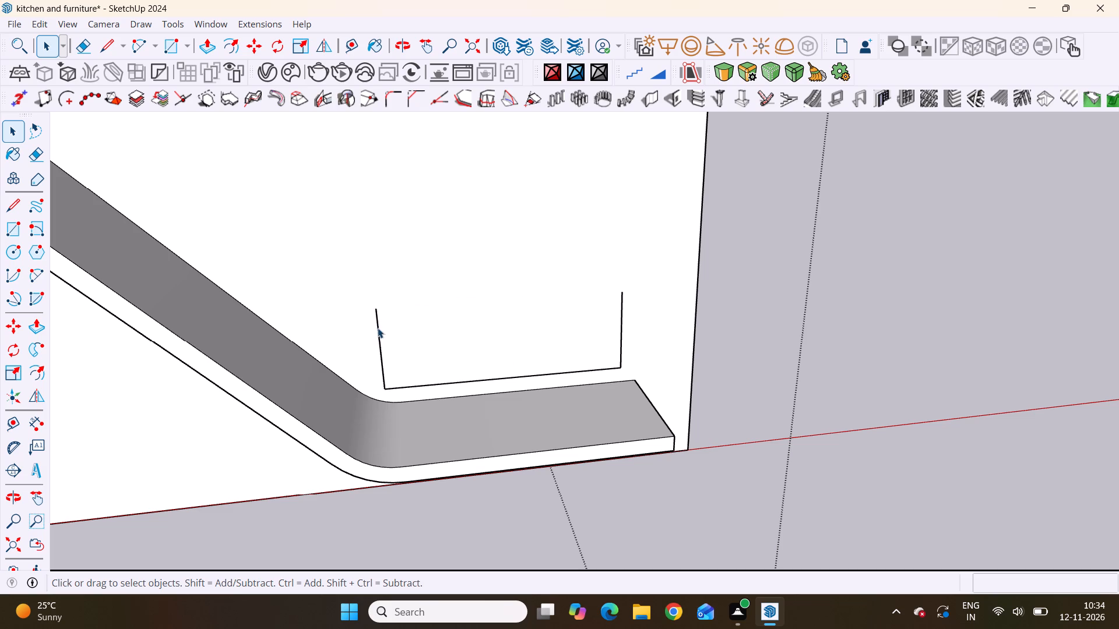
pyautogui.click(378, 327)
pyautogui.press('Delete')
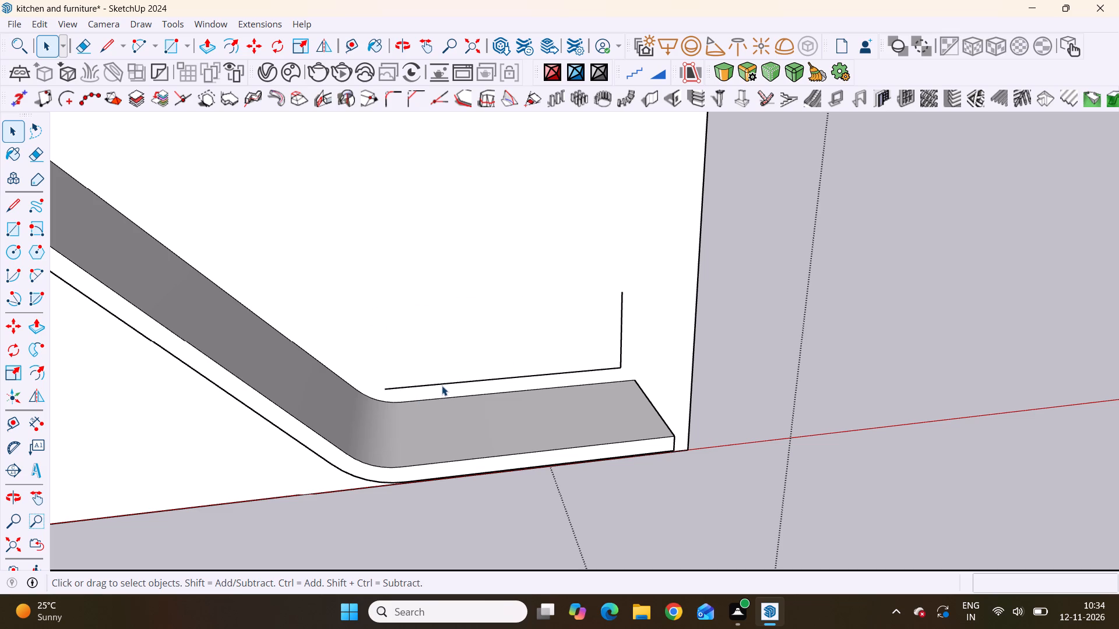
pyautogui.click(438, 384)
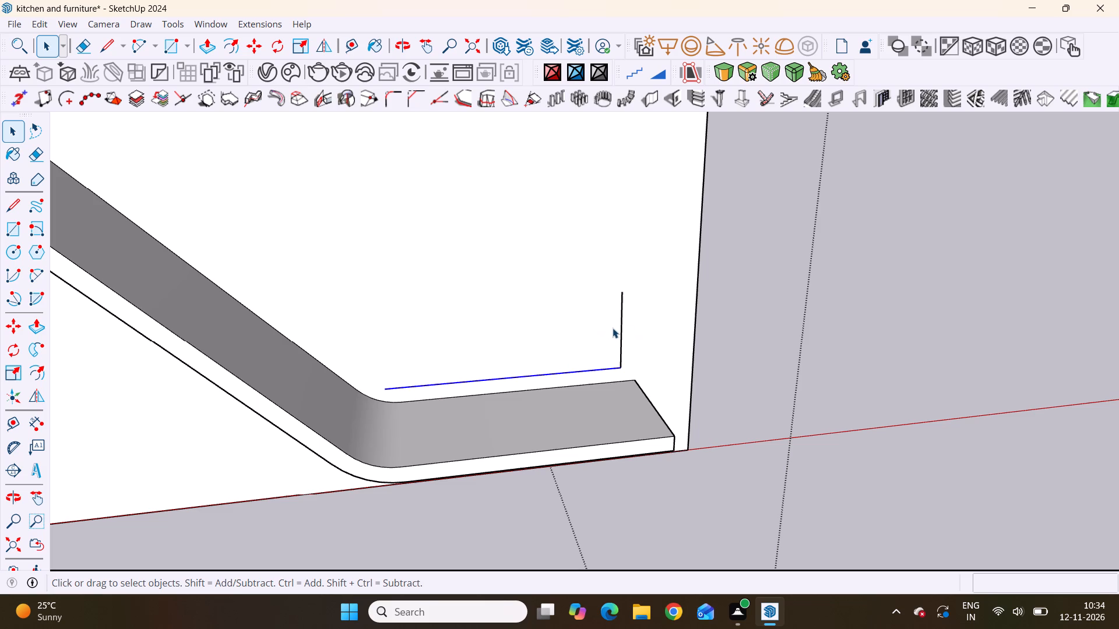
pyautogui.click(622, 320)
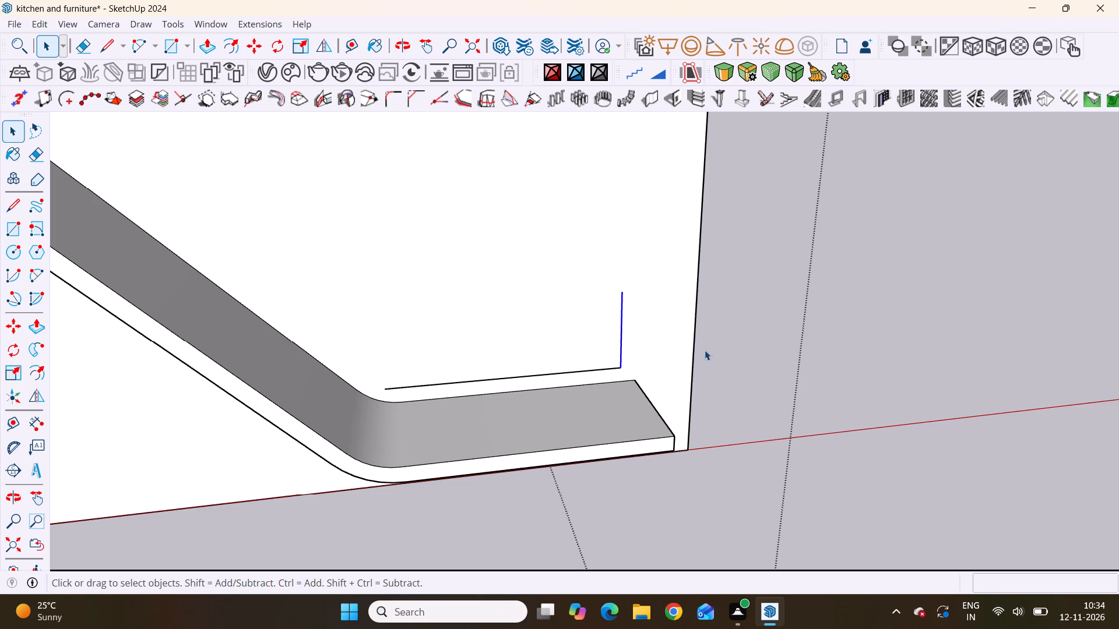
pyautogui.press('Delete')
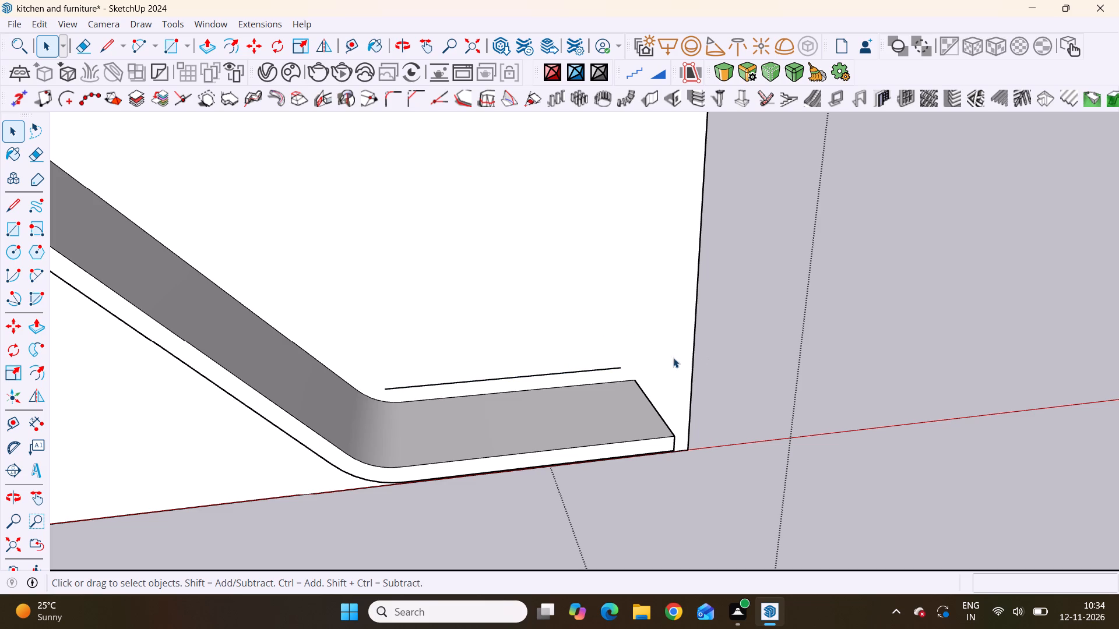
# Delete the drawer rectangle's remaining bottom edge just above the base's long foot.
pyautogui.scroll(-5, 585, 370)
pyautogui.moveTo(479, 416); pyautogui.dragTo(458, 355, button='middle')
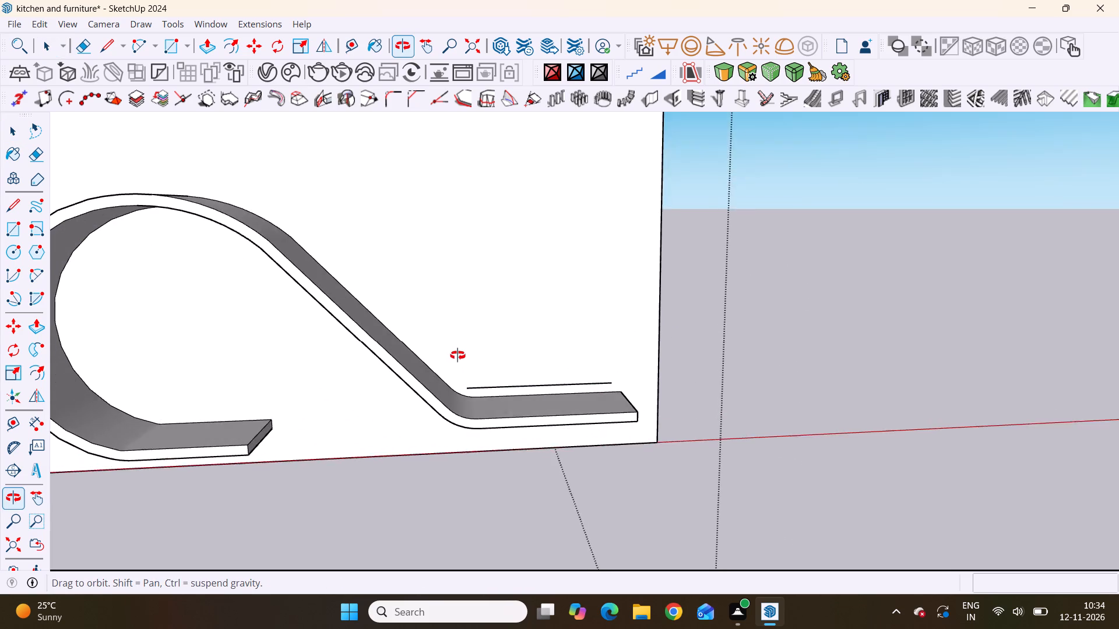
pyautogui.moveTo(458, 355); pyautogui.dragTo(458, 355, button='middle')
pyautogui.scroll(5, 488, 373)
pyautogui.scroll(4, 513, 414)
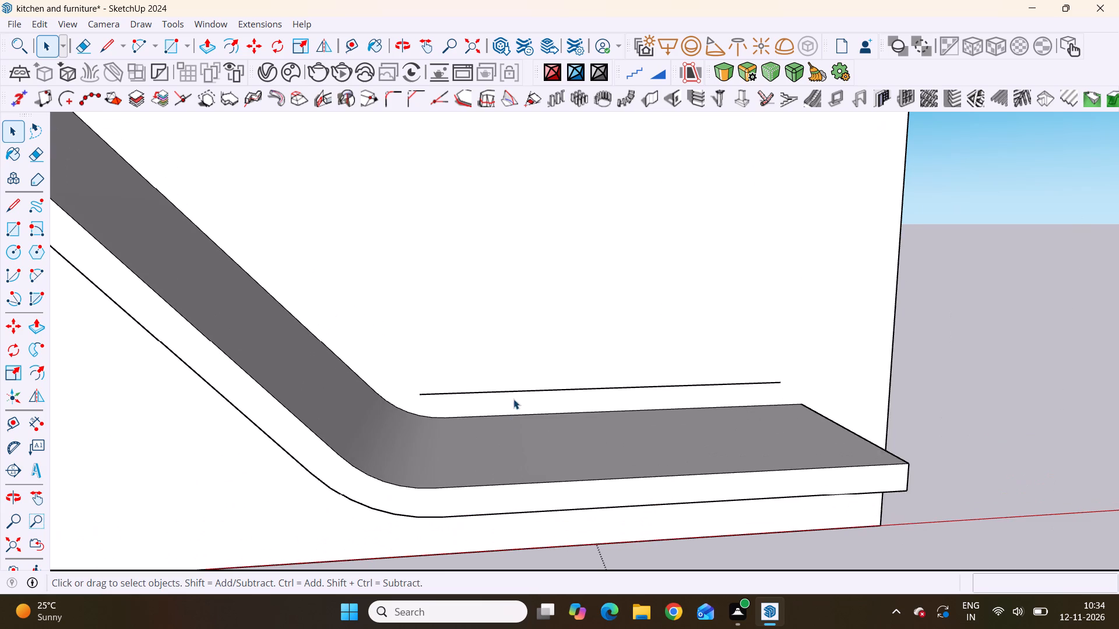
pyautogui.click(516, 391)
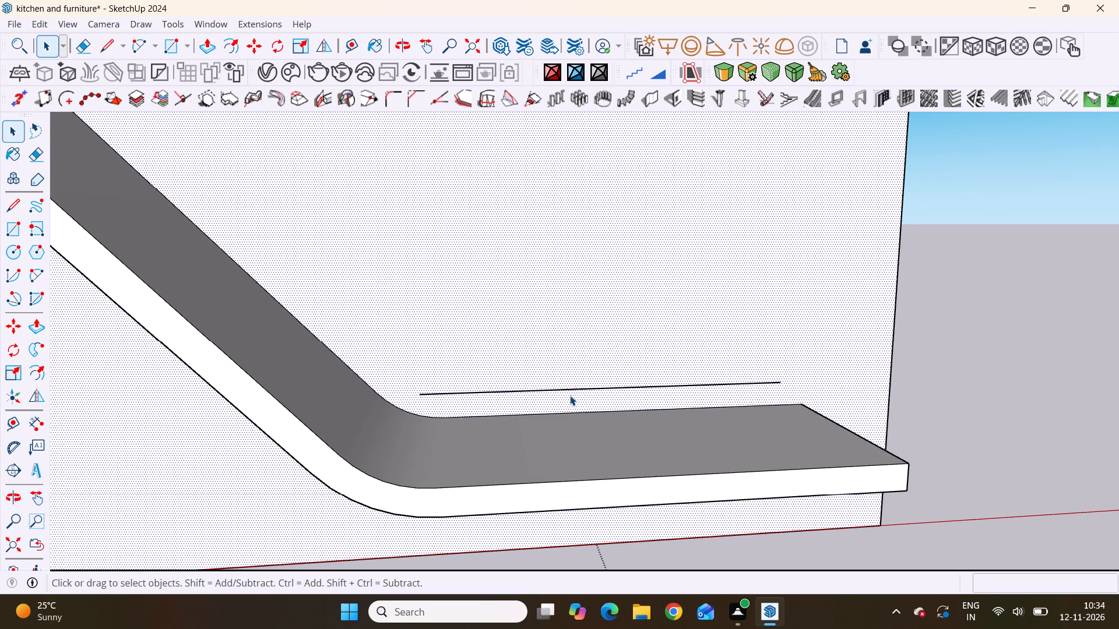
pyautogui.click(1004, 283)
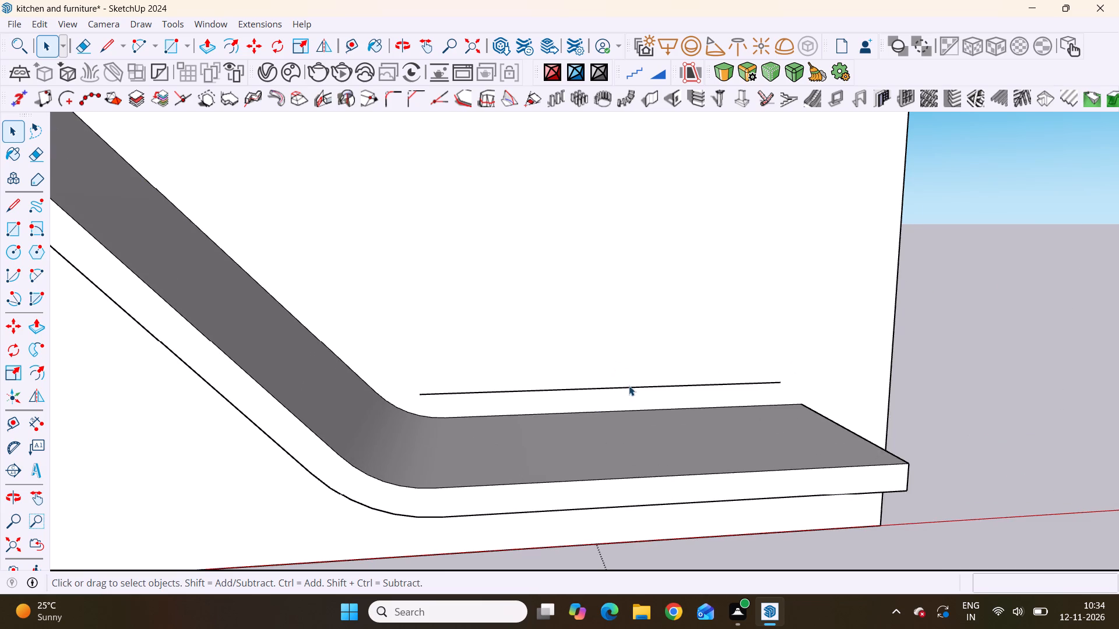
pyautogui.click(631, 385)
pyautogui.click(979, 358)
pyautogui.click(660, 384)
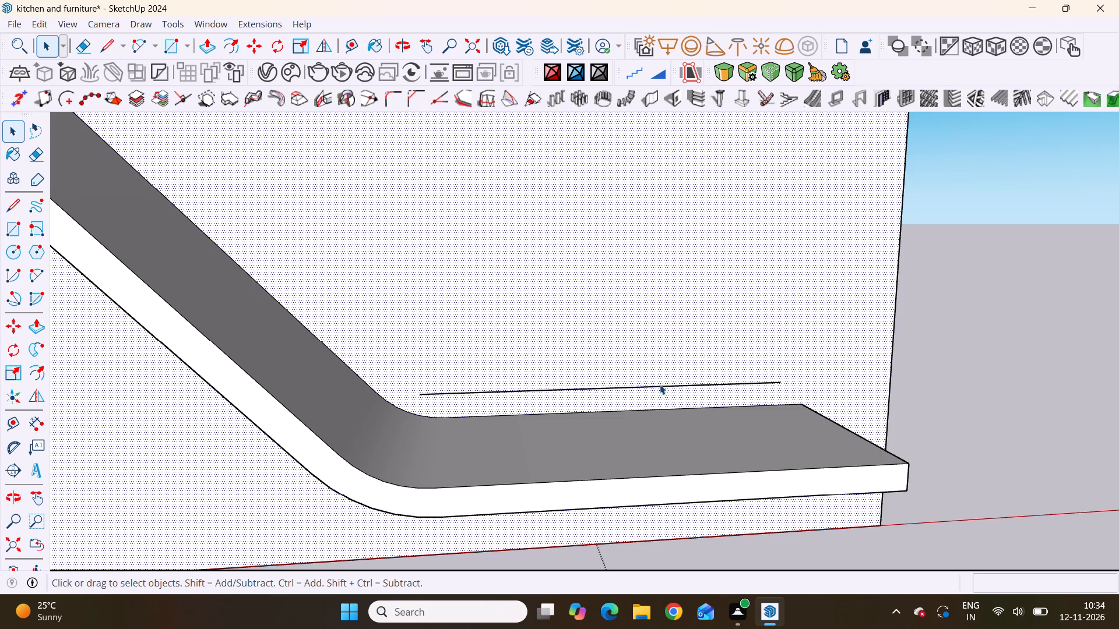
pyautogui.click(666, 383)
pyautogui.click(667, 386)
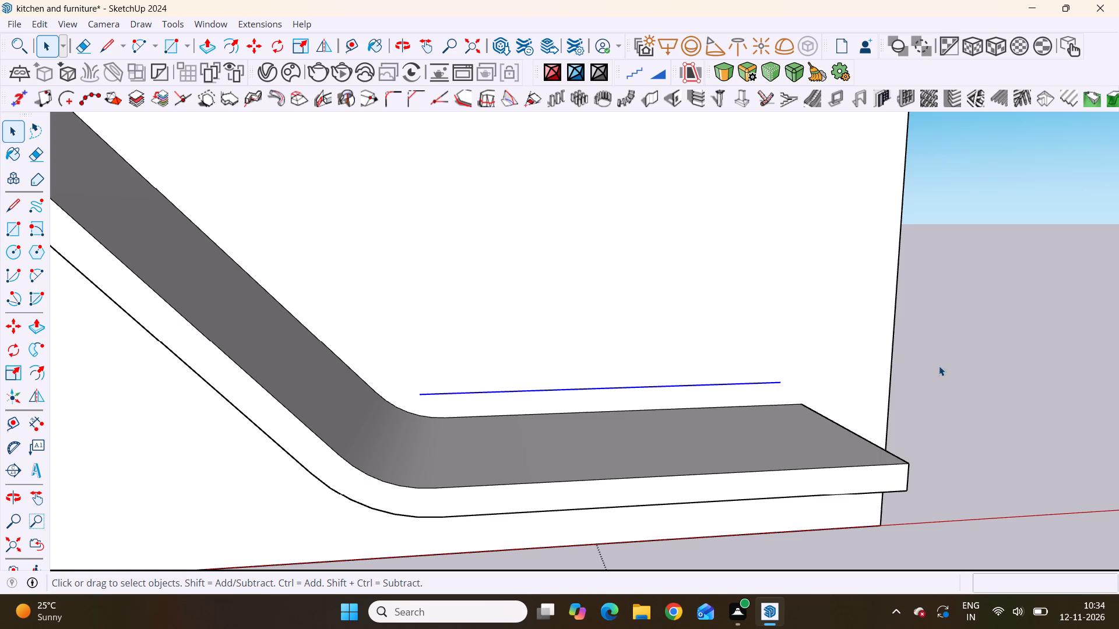
pyautogui.press('Delete')
# Examine the ribbon-shaped base and the space above its long foot from the front.
pyautogui.scroll(-1, 776, 487)
pyautogui.scroll(-6, 749, 440)
pyautogui.scroll(1, 688, 389)
pyautogui.scroll(-6, 681, 387)
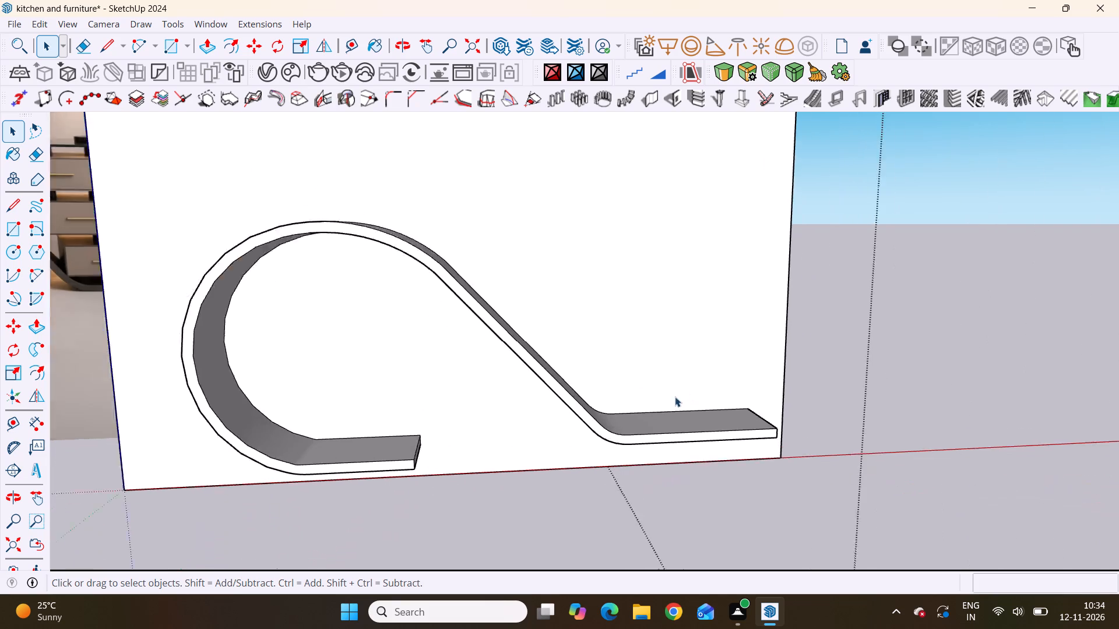
pyautogui.scroll(-2, 675, 397)
pyautogui.scroll(-4, 637, 425)
pyautogui.moveTo(614, 437); pyautogui.dragTo(581, 366, button='middle')
pyautogui.scroll(6, 637, 377)
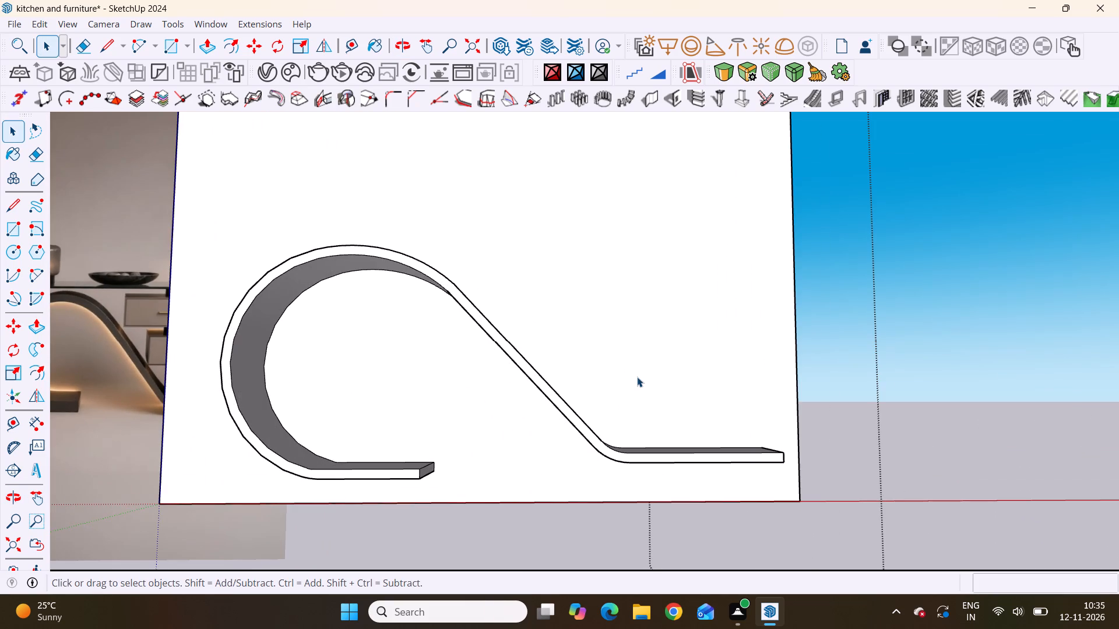
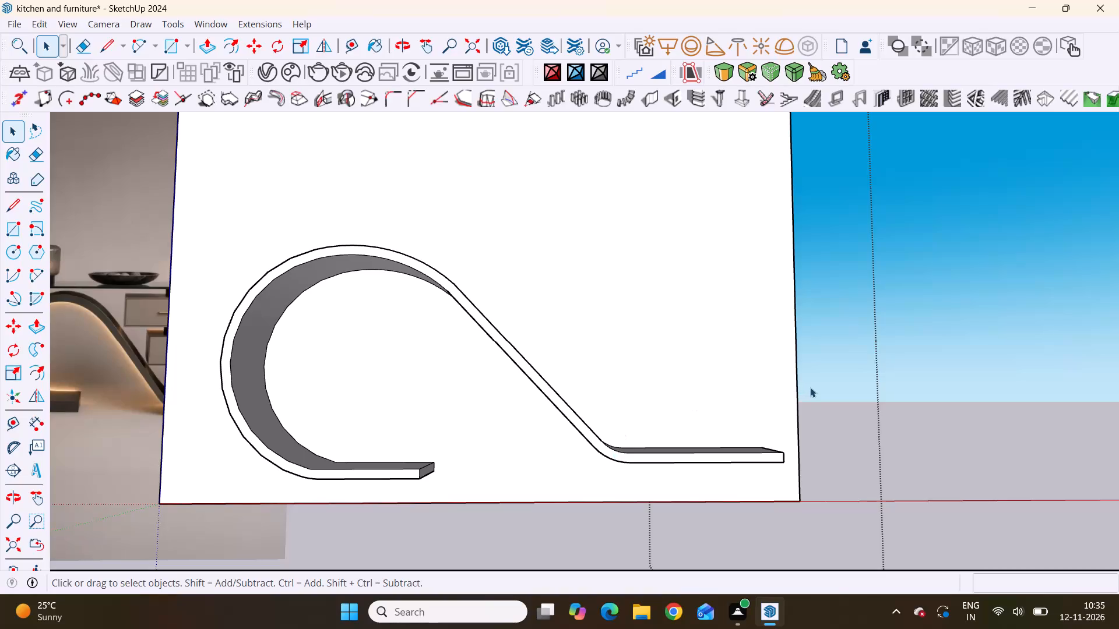
# Draw a drawer rectangle about 1' 2 3/8" by 3 3/16" on the backing panel's face just above the base's long foot.
pyautogui.scroll(-16, 810, 387)
pyautogui.scroll(-17, 657, 393)
pyautogui.moveTo(689, 365); pyautogui.dragTo(666, 414, button='middle')
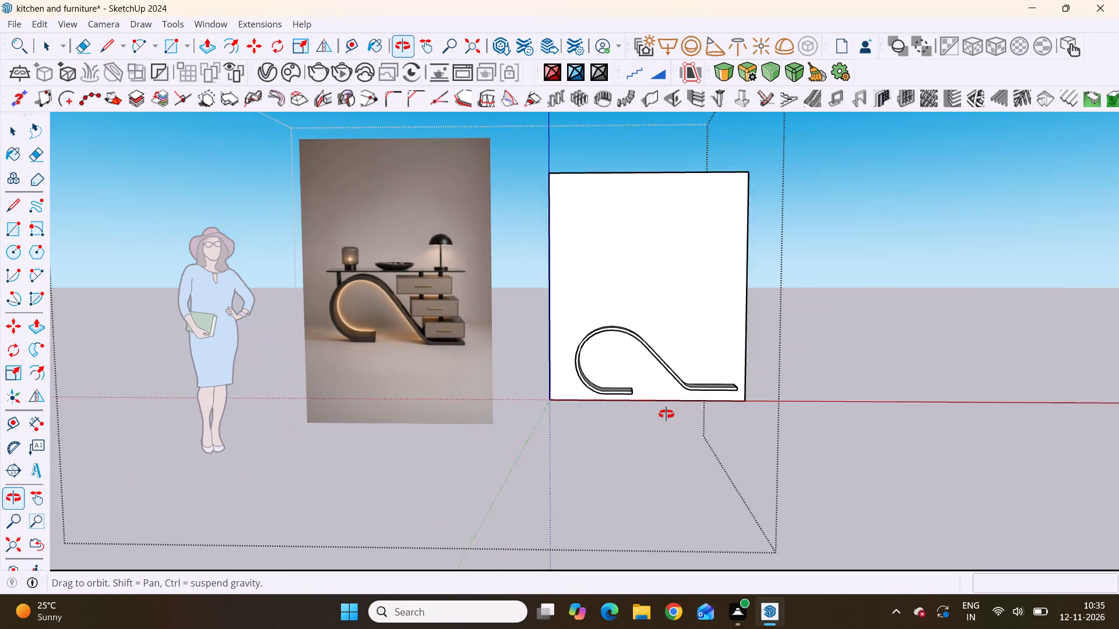
pyautogui.moveTo(666, 414); pyautogui.dragTo(656, 437, button='middle')
pyautogui.scroll(10, 687, 406)
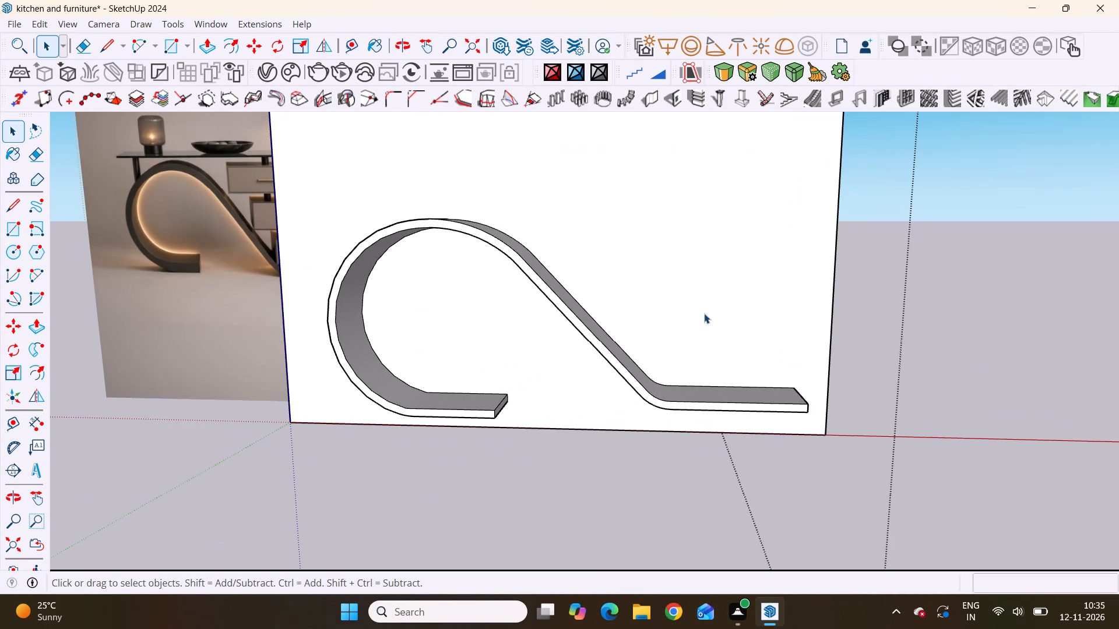
pyautogui.doubleClick(704, 313)
pyautogui.scroll(4, 730, 387)
pyautogui.click(702, 307)
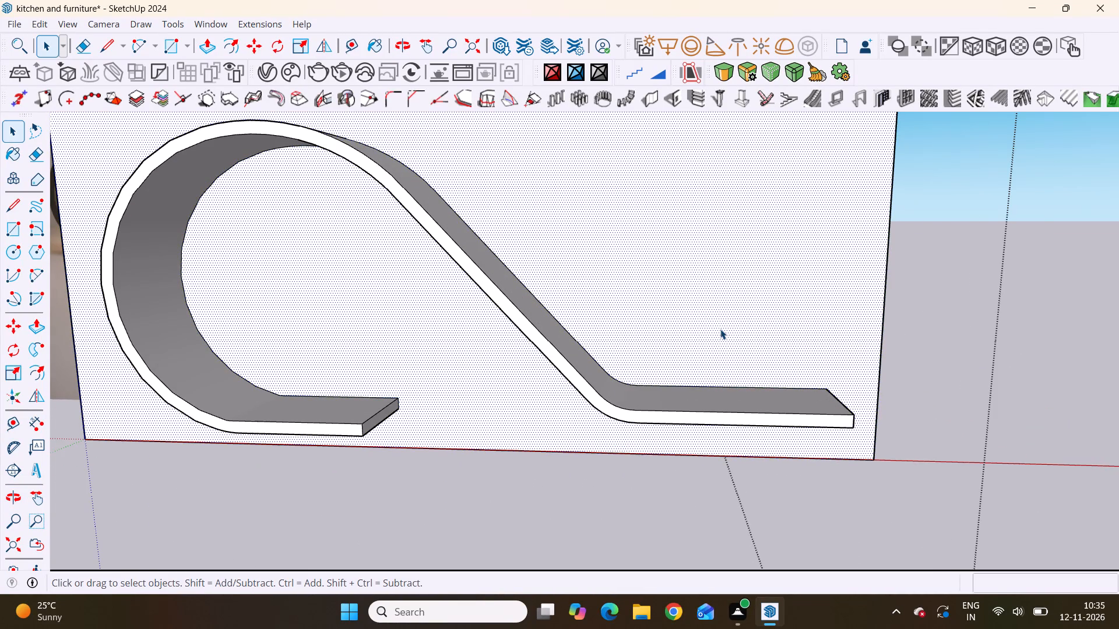
pyautogui.scroll(1, 720, 329)
pyautogui.press('r')
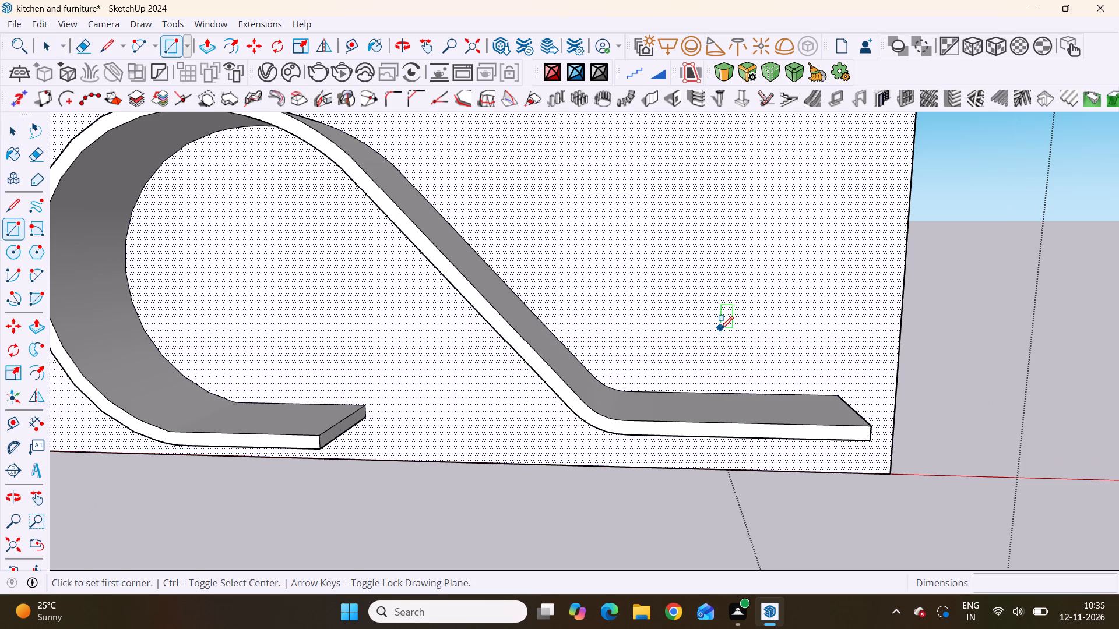
pyautogui.scroll(-3, 245, 180)
pyautogui.scroll(5, 580, 338)
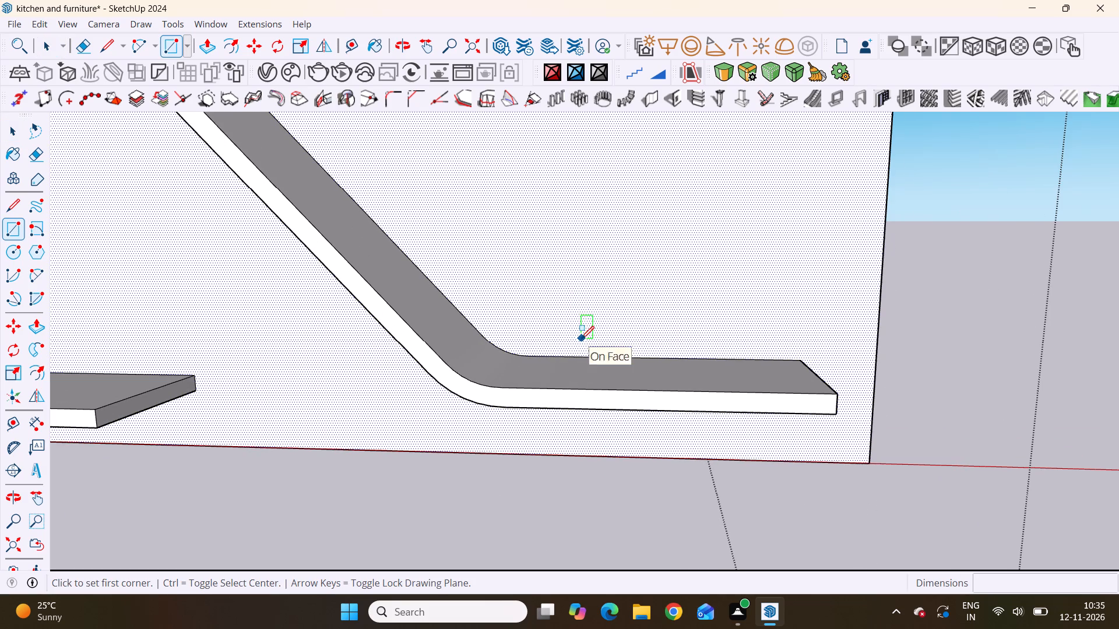
pyautogui.click(512, 289)
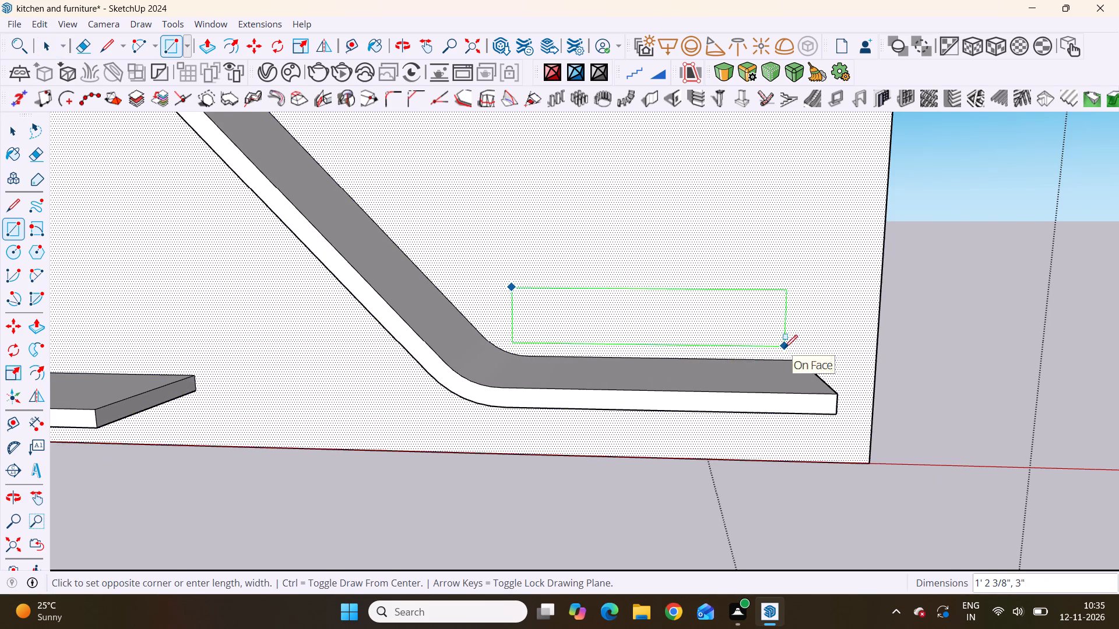
pyautogui.click(784, 351)
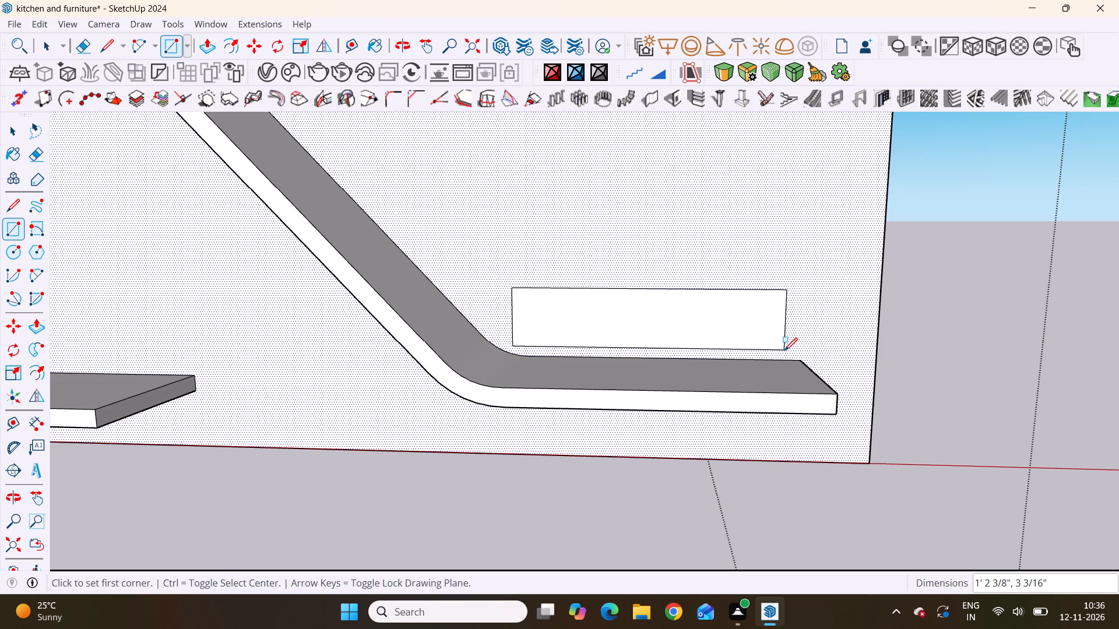
pyautogui.middleClick(809, 297)
pyautogui.scroll(-8, 659, 355)
pyautogui.press('space')
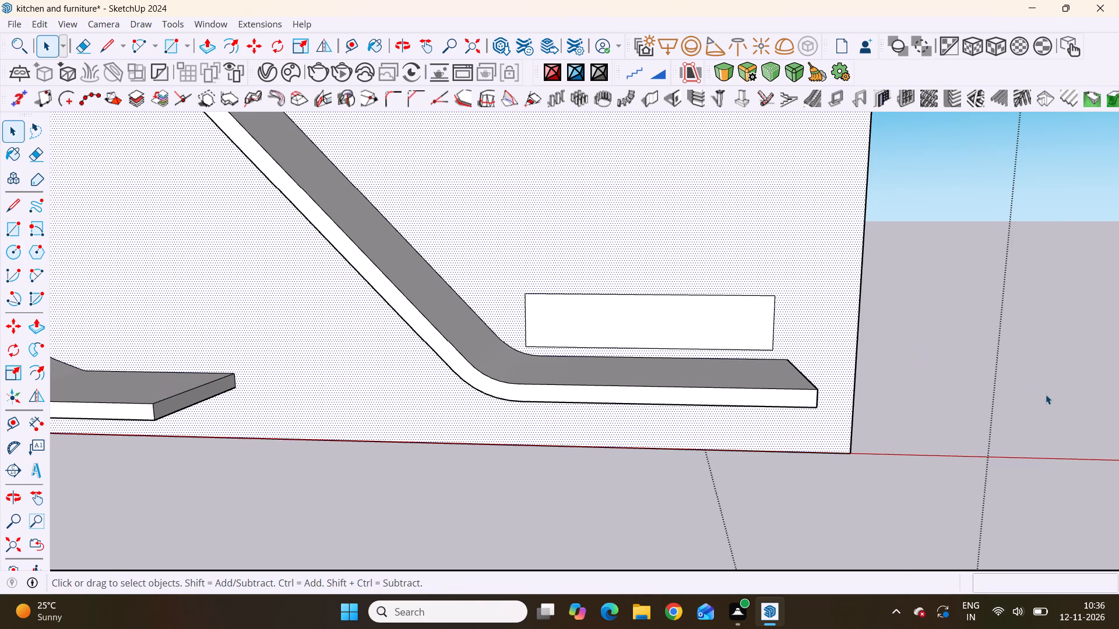
# Push/Pull the drawer rectangle out from the backing panel about 7 9/16", level with the front corner of the base's long foot.
pyautogui.click(575, 324)
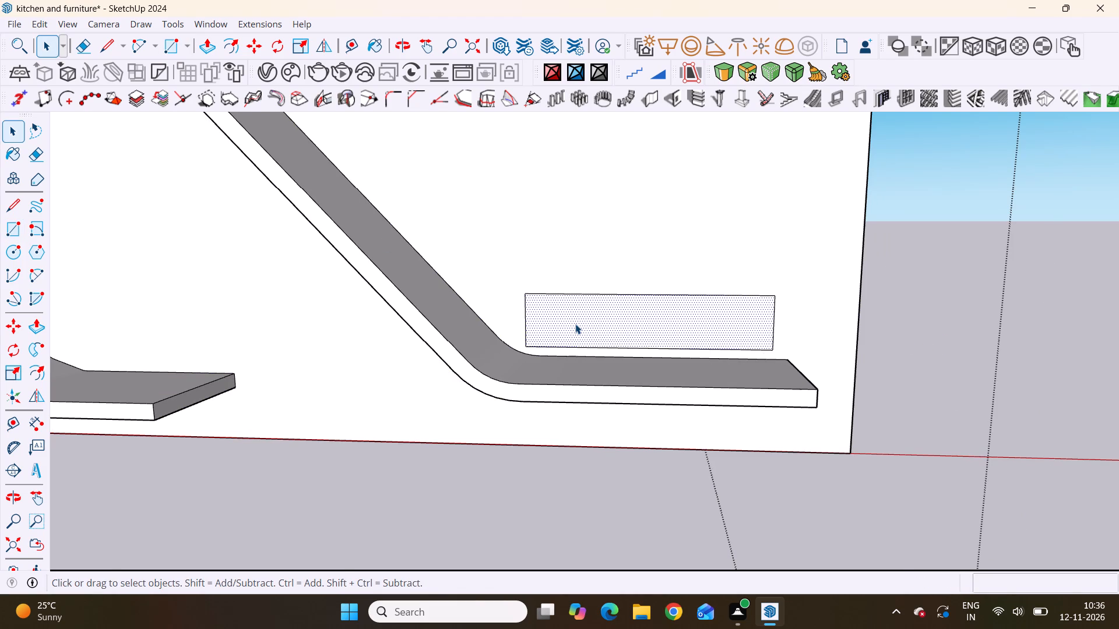
pyautogui.press('p')
pyautogui.click(577, 326)
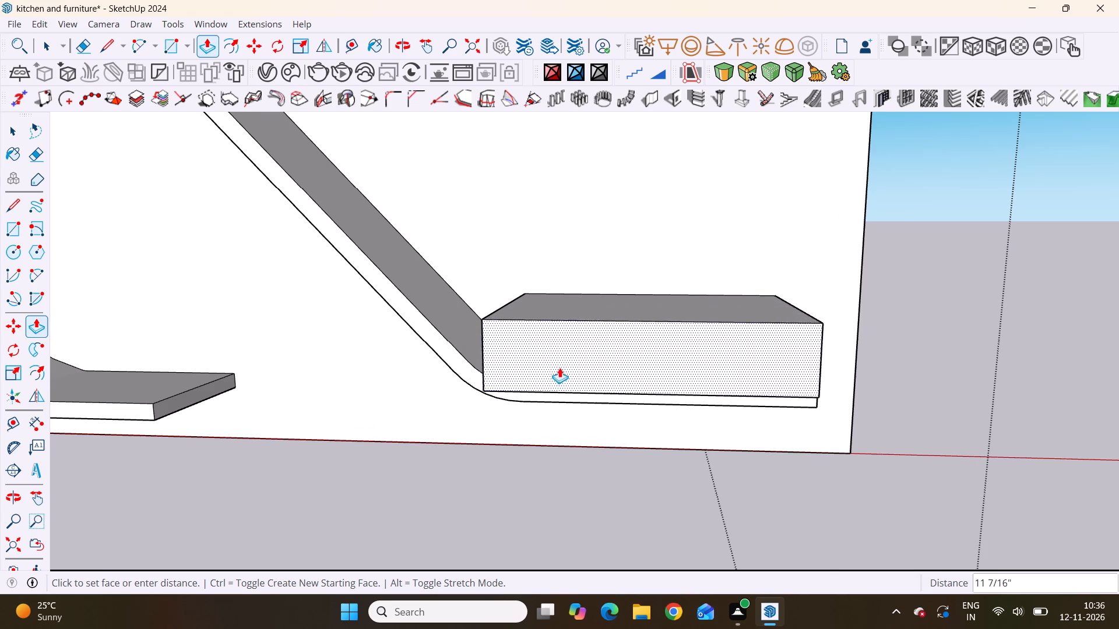
pyautogui.scroll(-7, 559, 369)
pyautogui.moveTo(629, 384); pyautogui.dragTo(286, 418, button='middle')
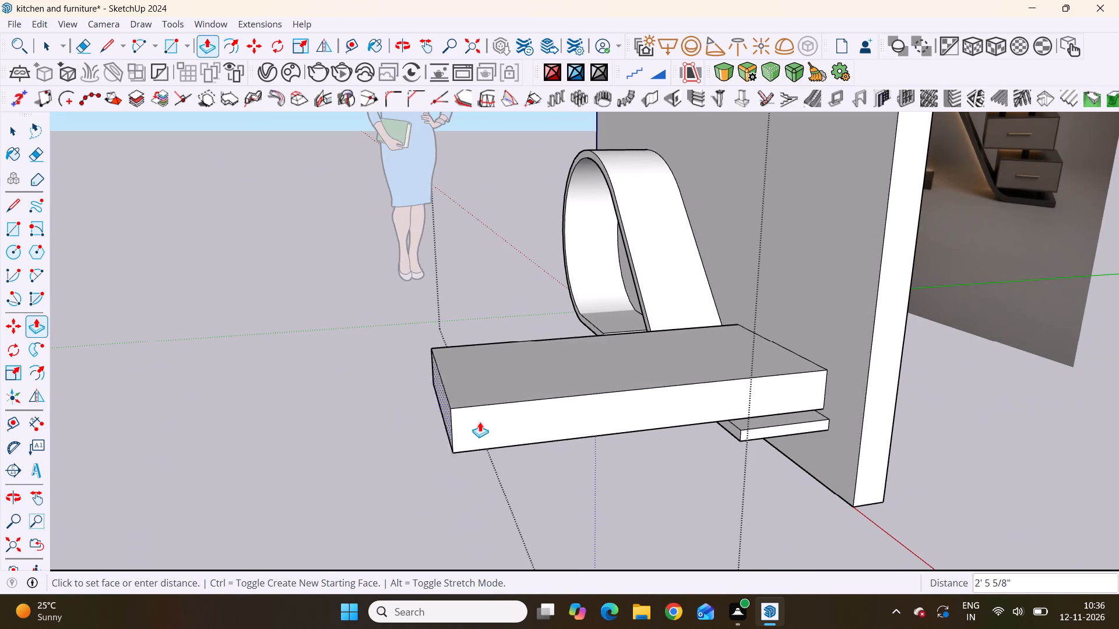
pyautogui.scroll(4, 723, 439)
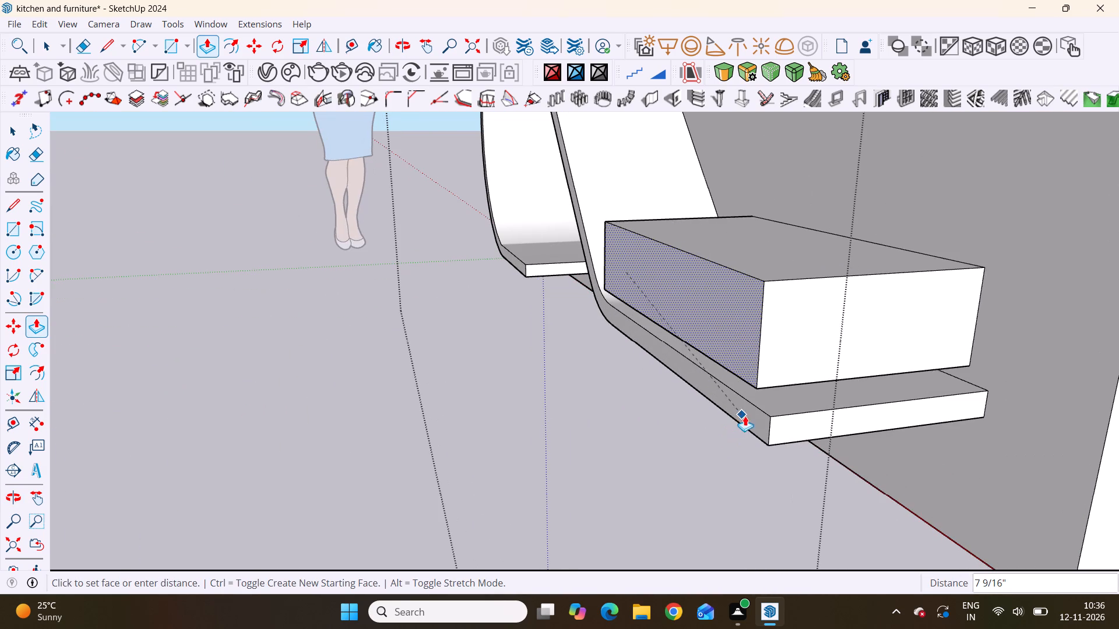
pyautogui.scroll(-4, 649, 429)
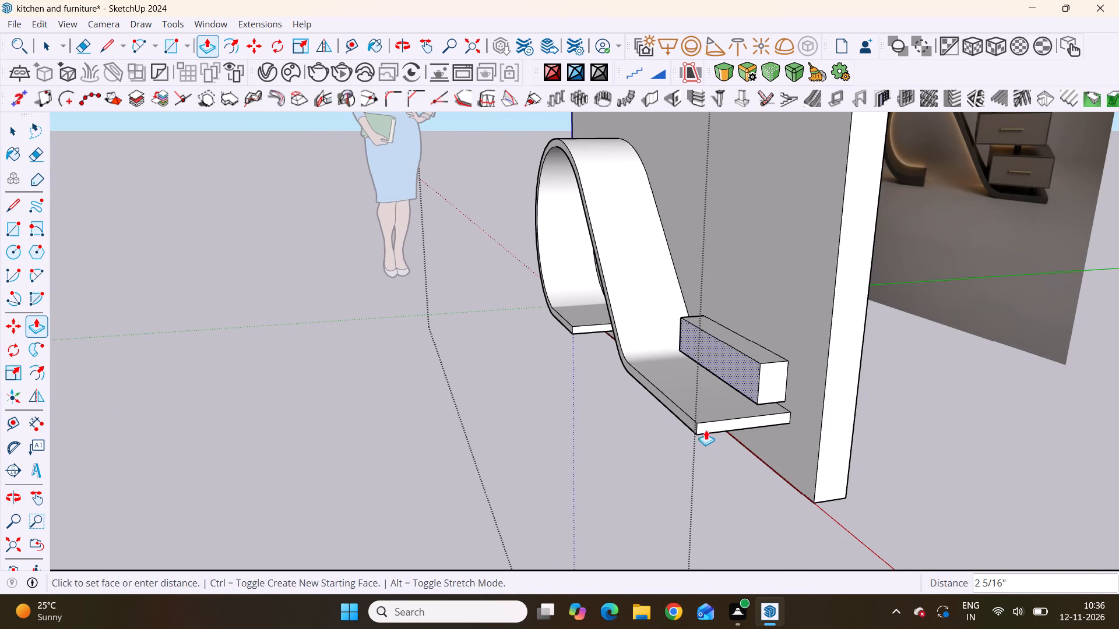
pyautogui.scroll(-13, 699, 425)
pyautogui.scroll(1, 656, 440)
pyautogui.scroll(-2, 656, 440)
pyautogui.scroll(5, 620, 455)
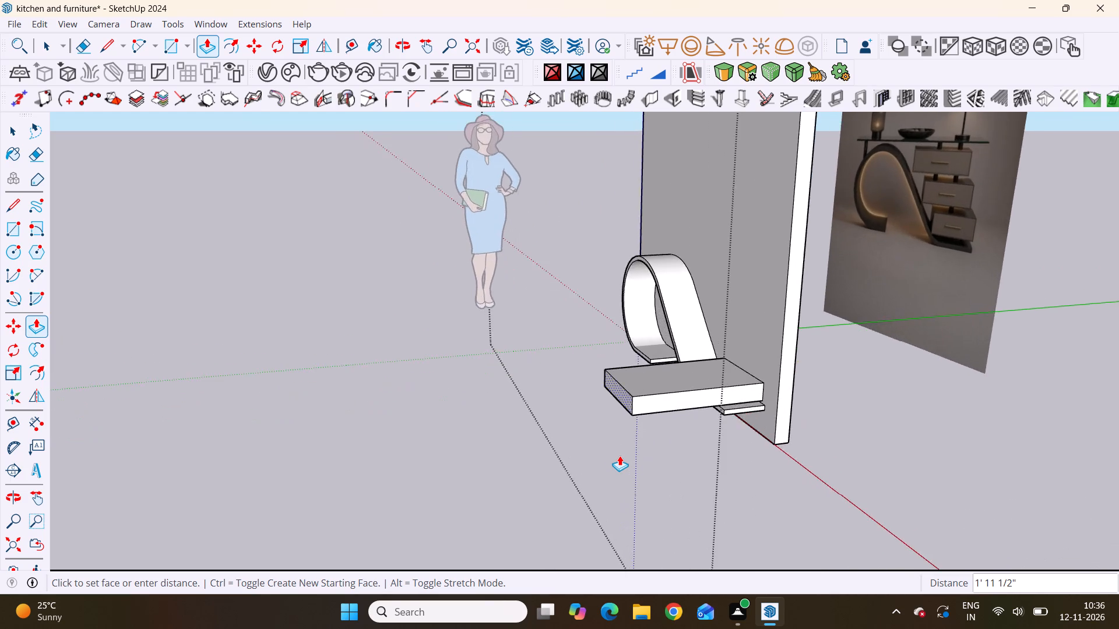
pyautogui.scroll(-13, 620, 455)
pyautogui.moveTo(569, 449); pyautogui.dragTo(968, 432, button='middle')
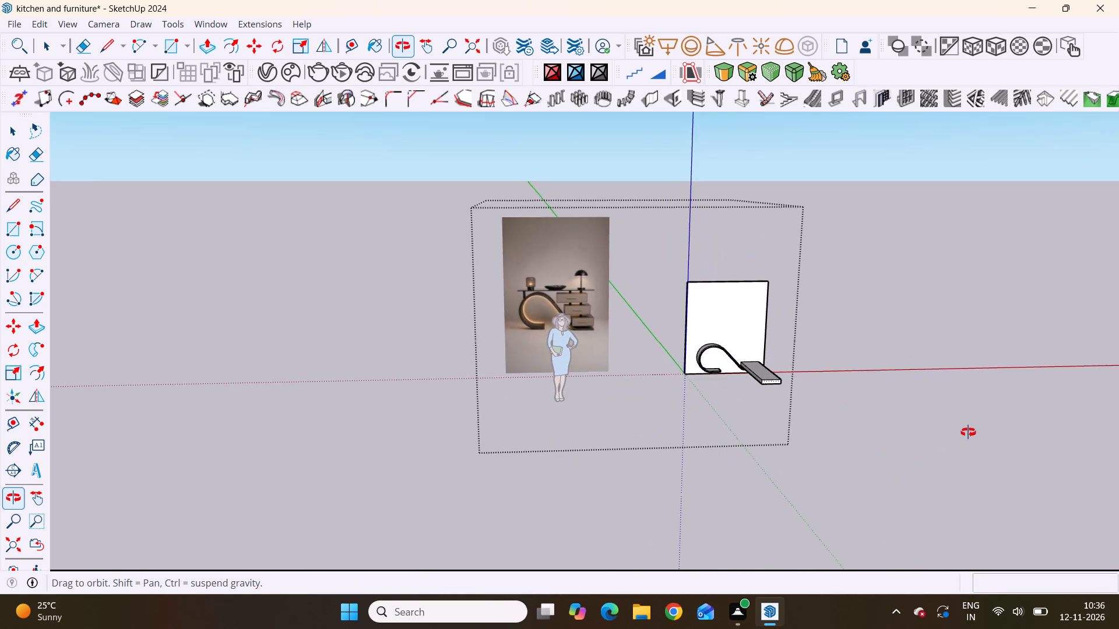
pyautogui.moveTo(968, 432); pyautogui.dragTo(959, 434, button='middle')
pyautogui.scroll(5, 771, 403)
pyautogui.scroll(15, 419, 274)
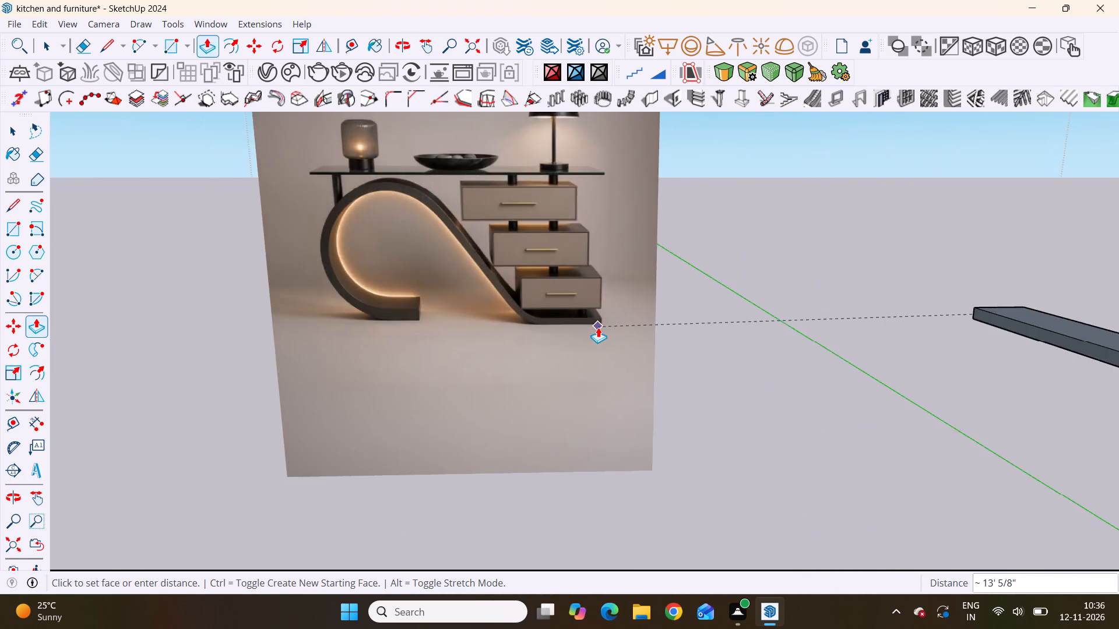
pyautogui.scroll(4, 598, 327)
pyautogui.scroll(-13, 524, 328)
pyautogui.scroll(1, 499, 335)
pyautogui.scroll(-7, 499, 335)
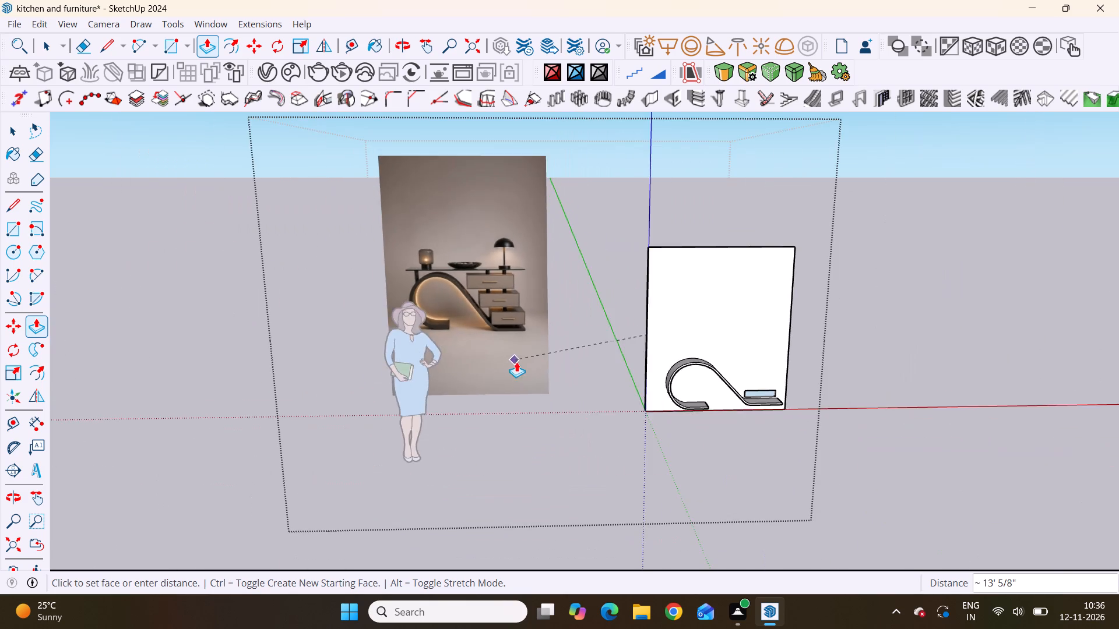
pyautogui.scroll(-1, 516, 362)
pyautogui.scroll(10, 755, 403)
pyautogui.moveTo(713, 409); pyautogui.dragTo(576, 334, button='middle')
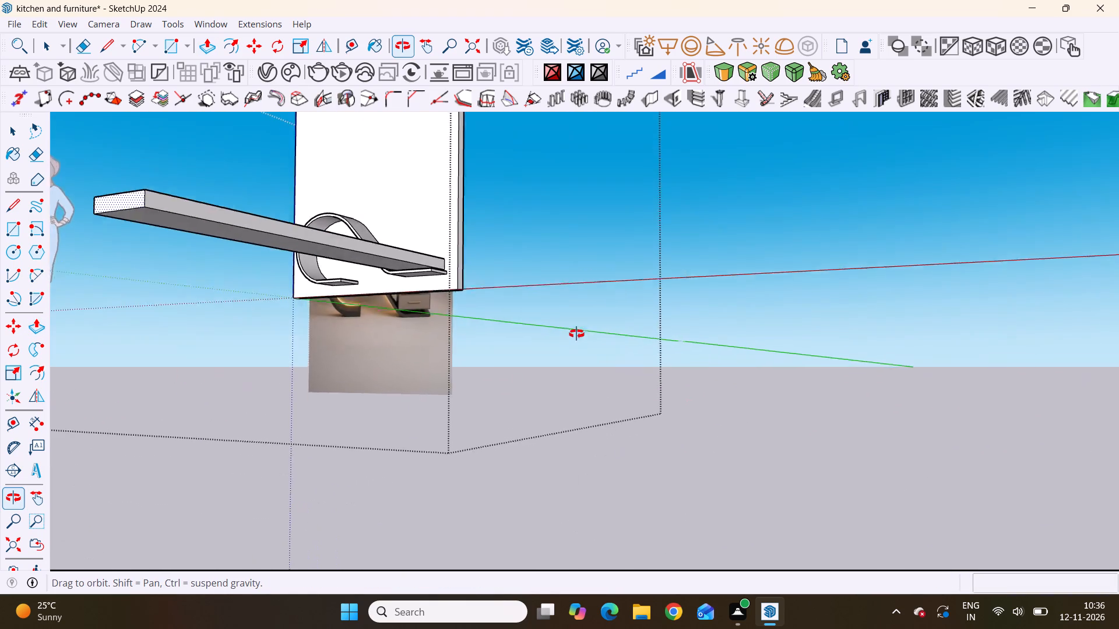
pyautogui.moveTo(576, 334); pyautogui.dragTo(610, 329, button='middle')
pyautogui.scroll(1, 610, 329)
pyautogui.scroll(10, 456, 250)
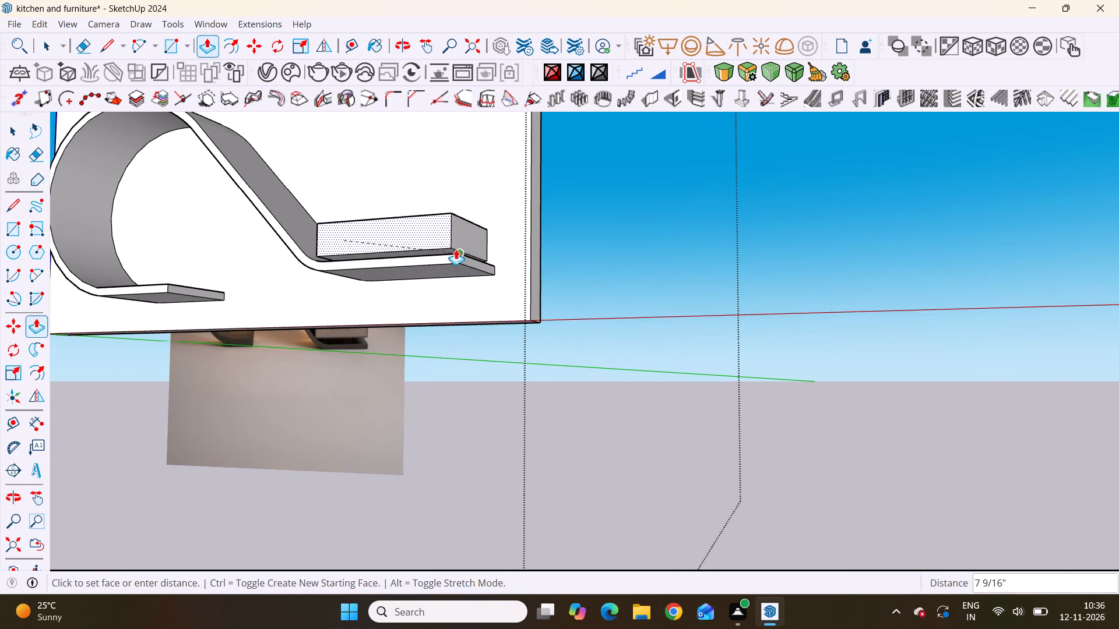
pyautogui.moveTo(483, 273); pyautogui.dragTo(462, 390, button='middle')
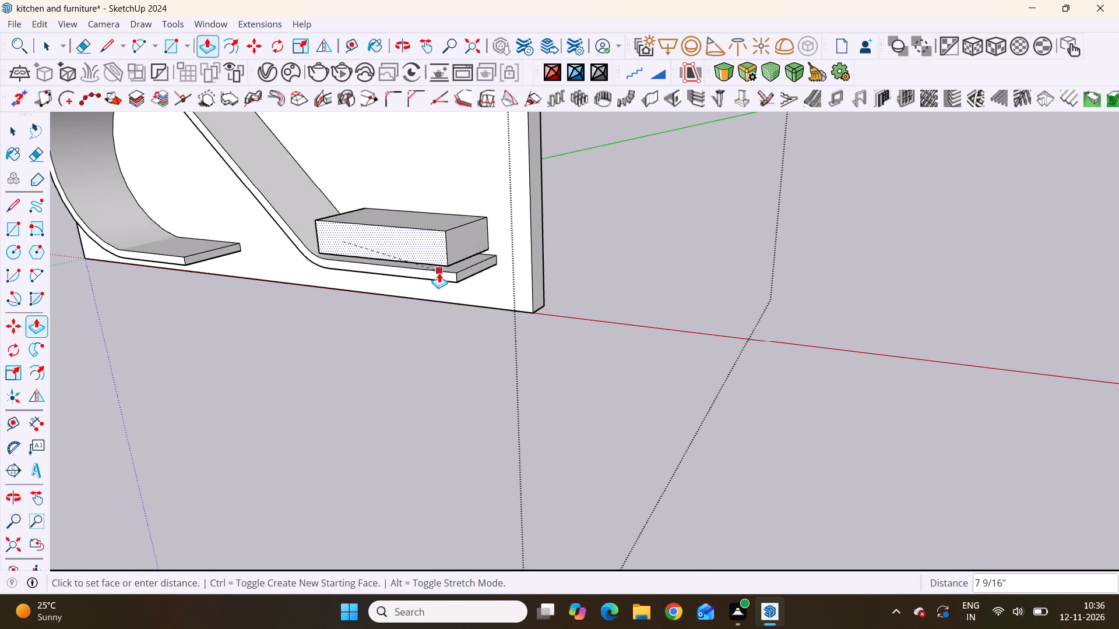
pyautogui.scroll(4, 439, 273)
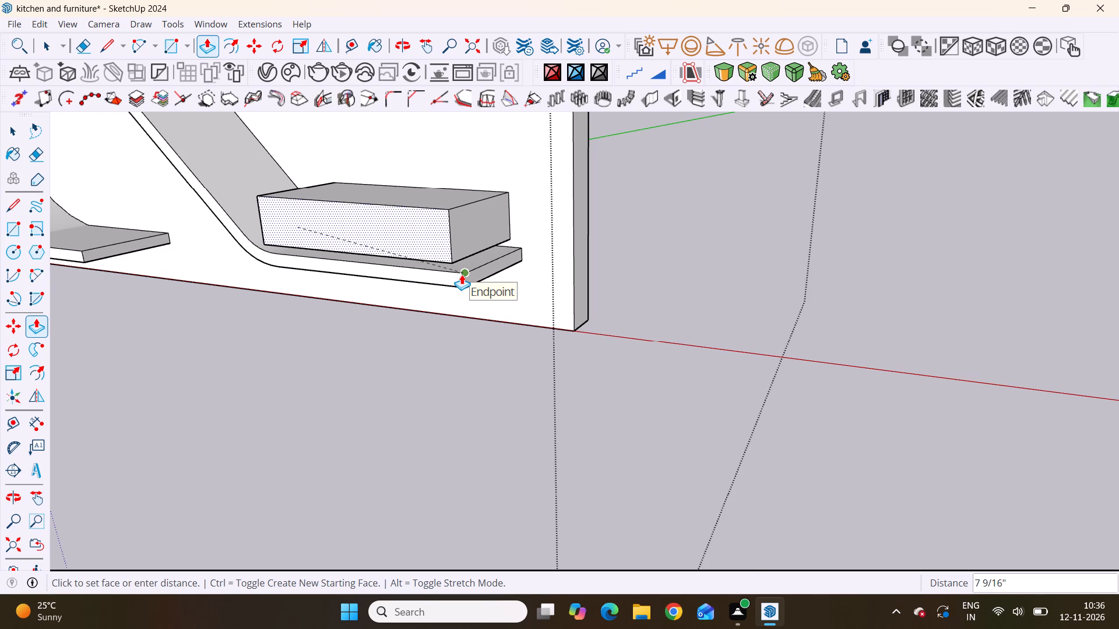
pyautogui.scroll(7, 462, 274)
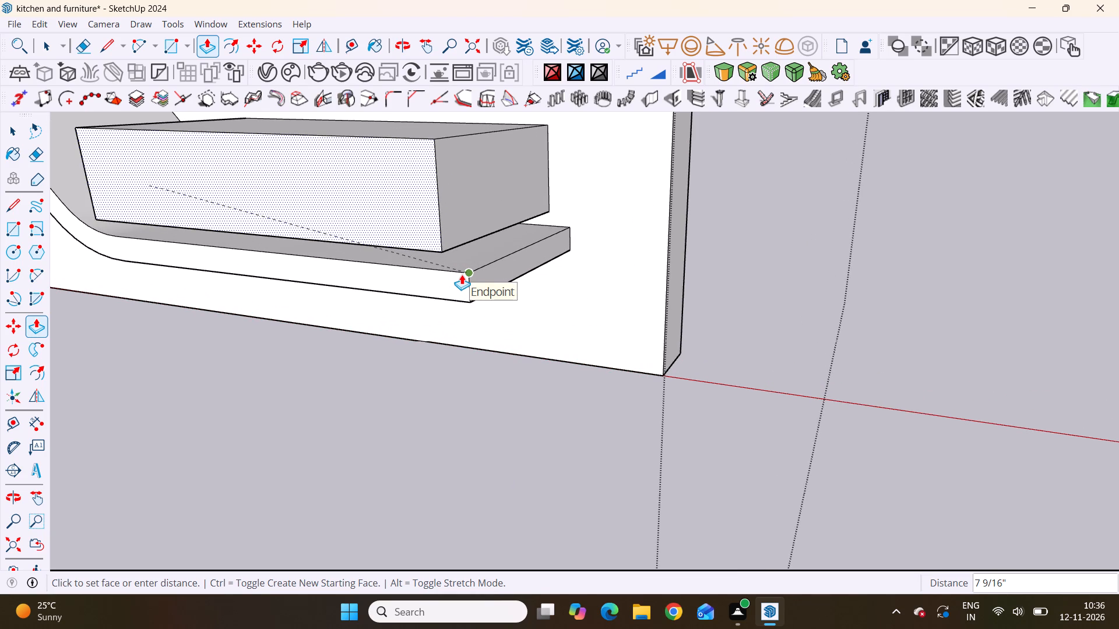
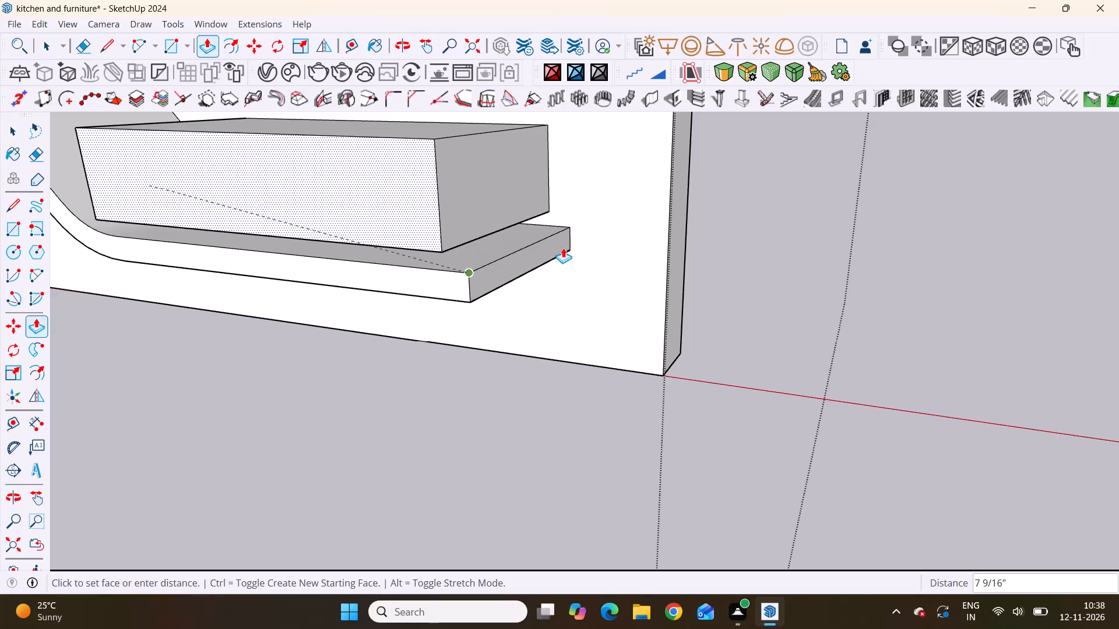
# Abandon the pending extrusion and group the drawer rectangle's face and edges on the backing panel above the long foot.
pyautogui.press('space')
pyautogui.press('Escape')
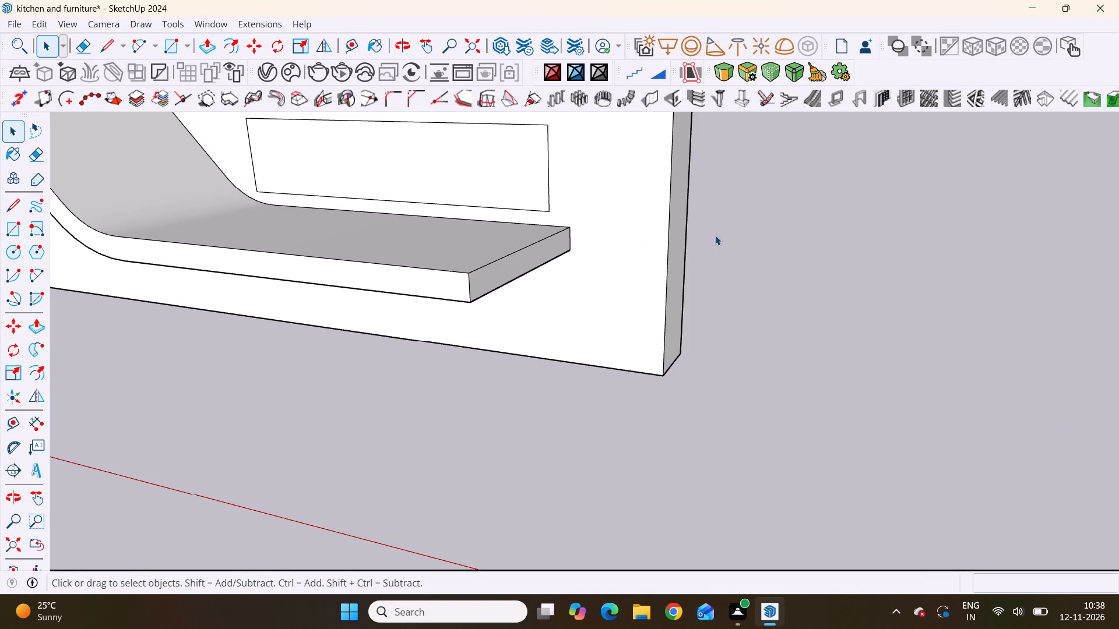
pyautogui.click(715, 235)
pyautogui.scroll(-11, 461, 347)
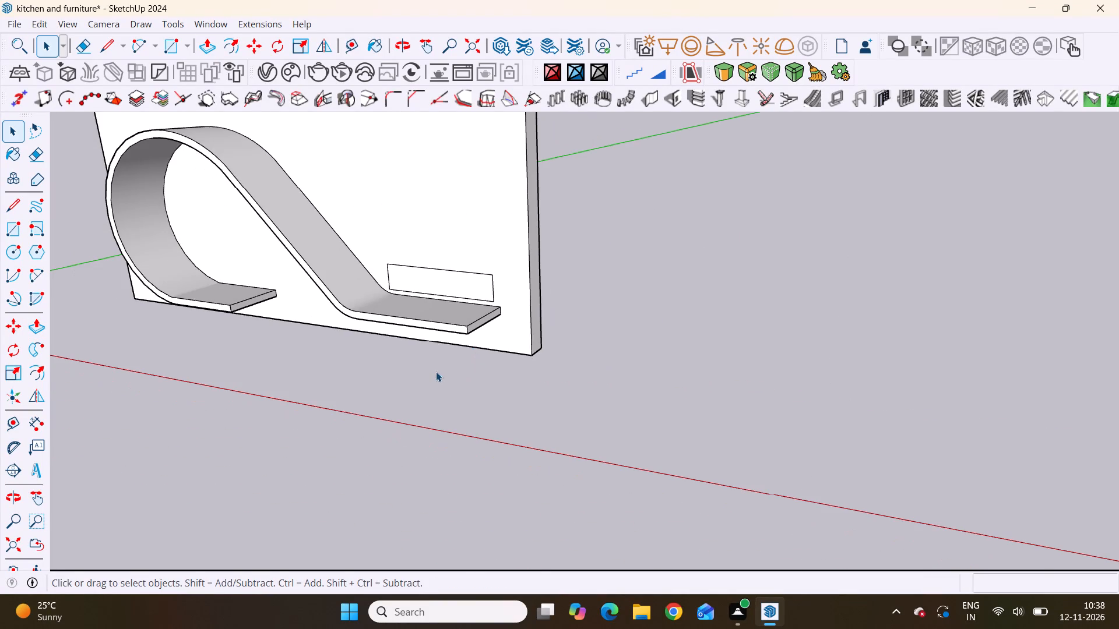
pyautogui.moveTo(445, 368); pyautogui.dragTo(480, 355, button='middle')
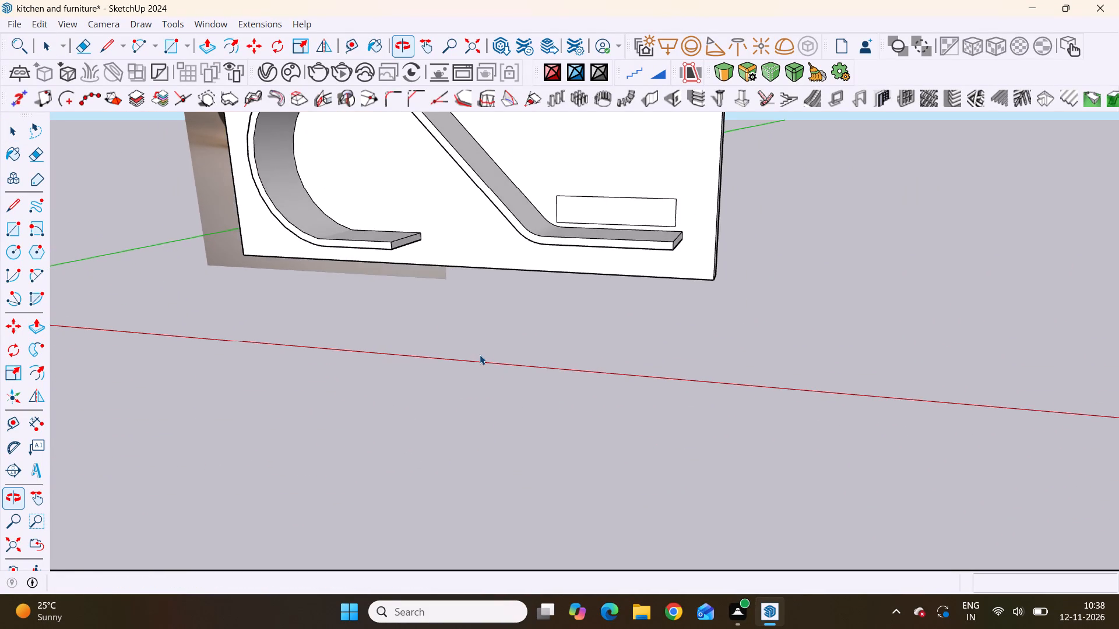
pyautogui.scroll(-1, 482, 355)
pyautogui.scroll(2, 538, 195)
pyautogui.scroll(5, 593, 271)
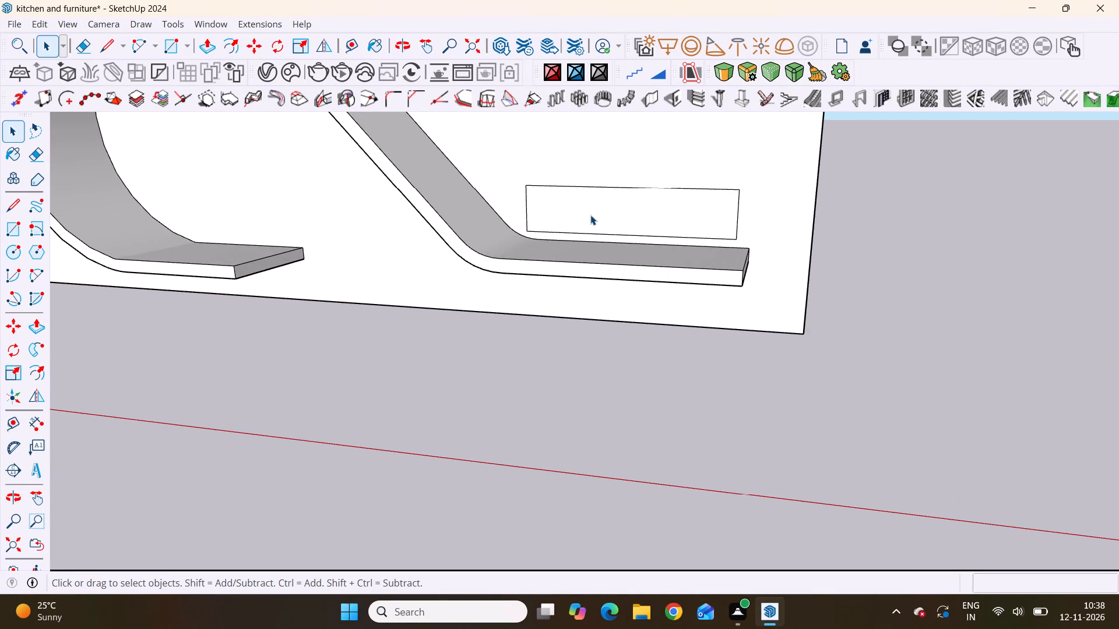
pyautogui.doubleClick(590, 212)
pyautogui.doubleClick(590, 212)
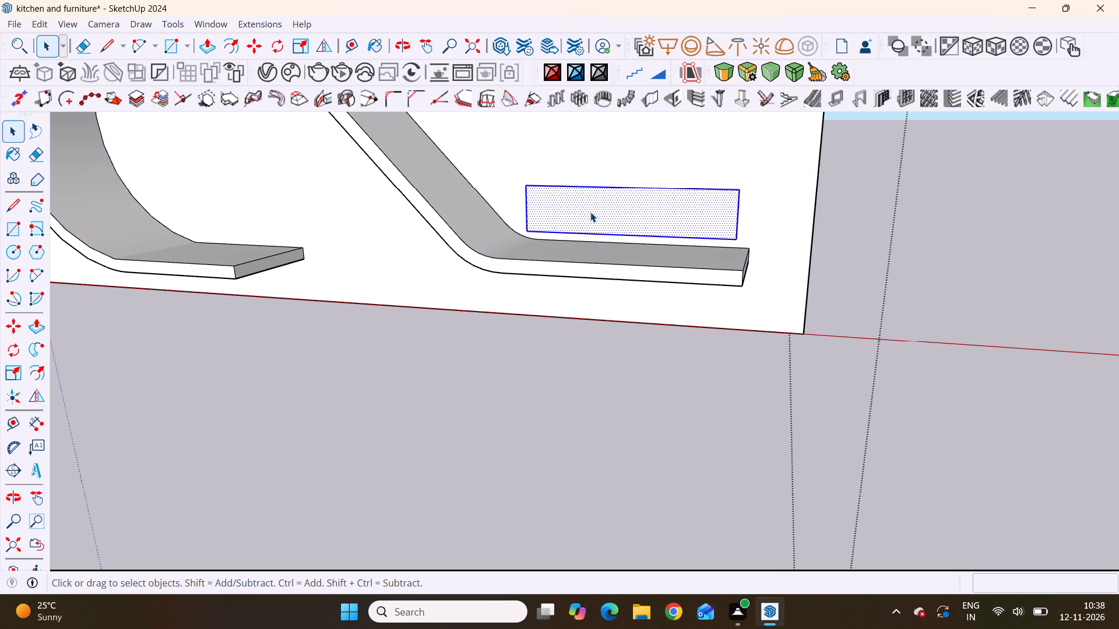
pyautogui.rightClick(590, 211)
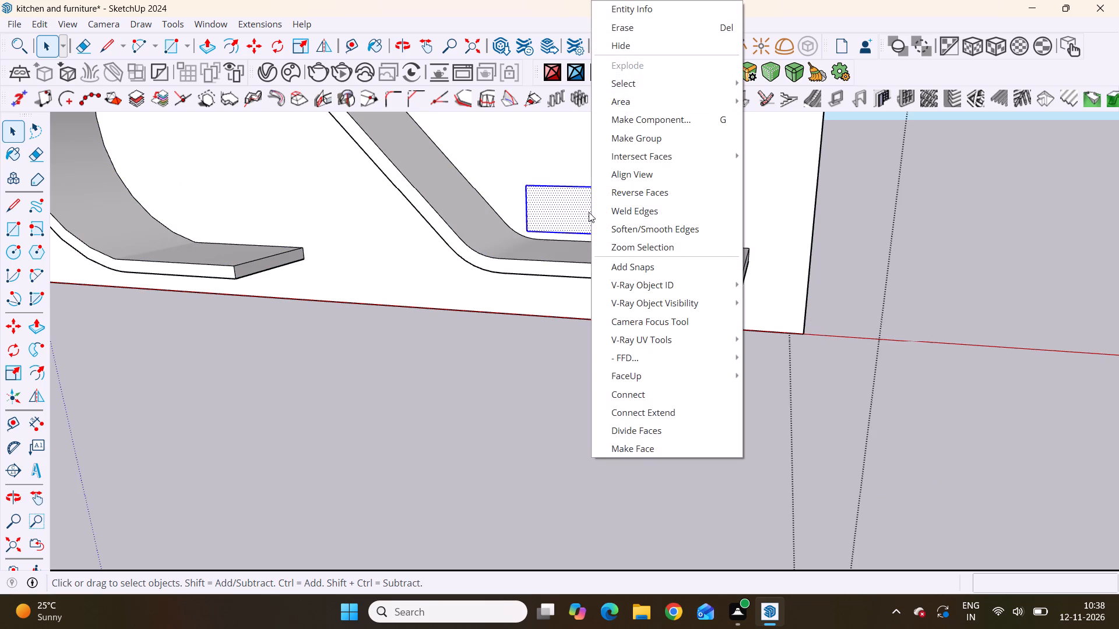
pyautogui.click(628, 137)
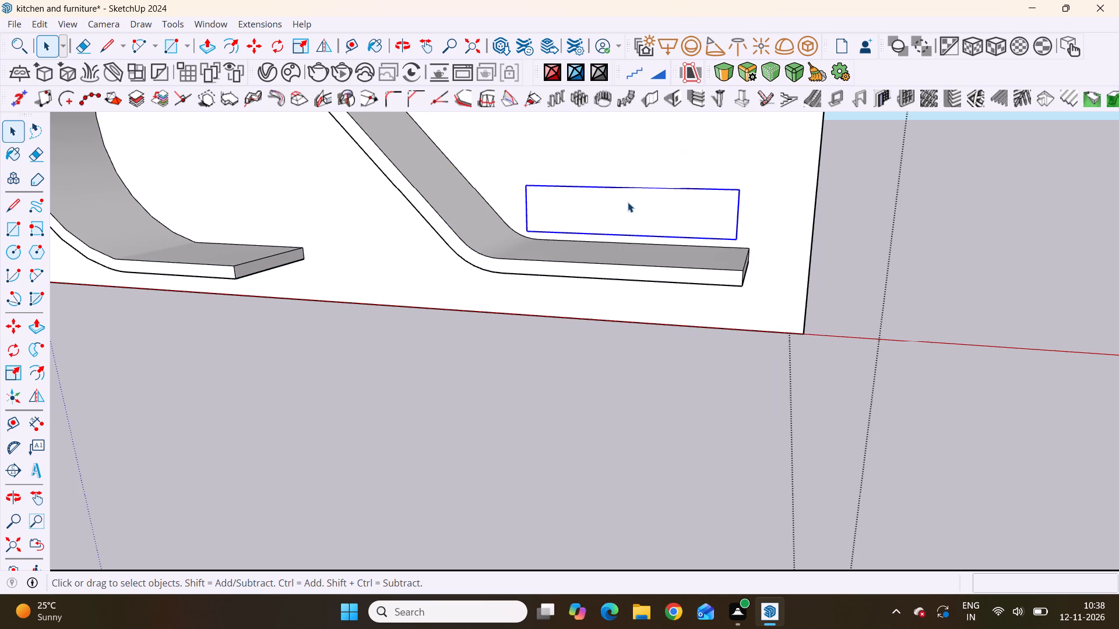
# Open the drawer rectangle's group and Push/Pull its face out about 7 9/16", level with the front edge of the base's long foot.
pyautogui.click(628, 209)
pyautogui.doubleClick(629, 209)
pyautogui.doubleClick(632, 211)
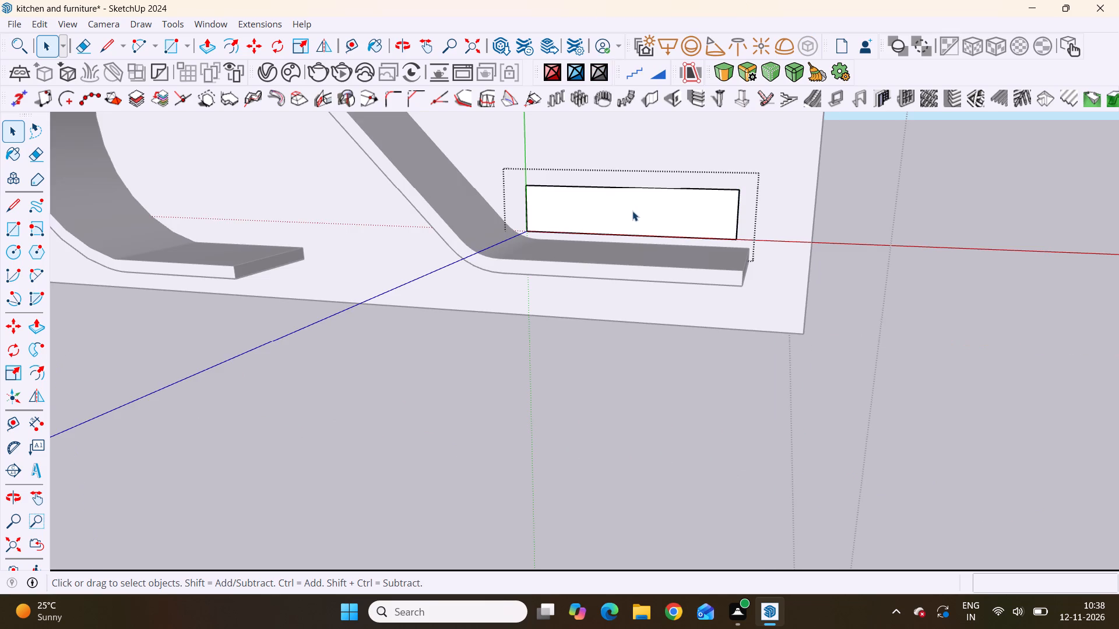
pyautogui.click(633, 210)
pyautogui.press('p')
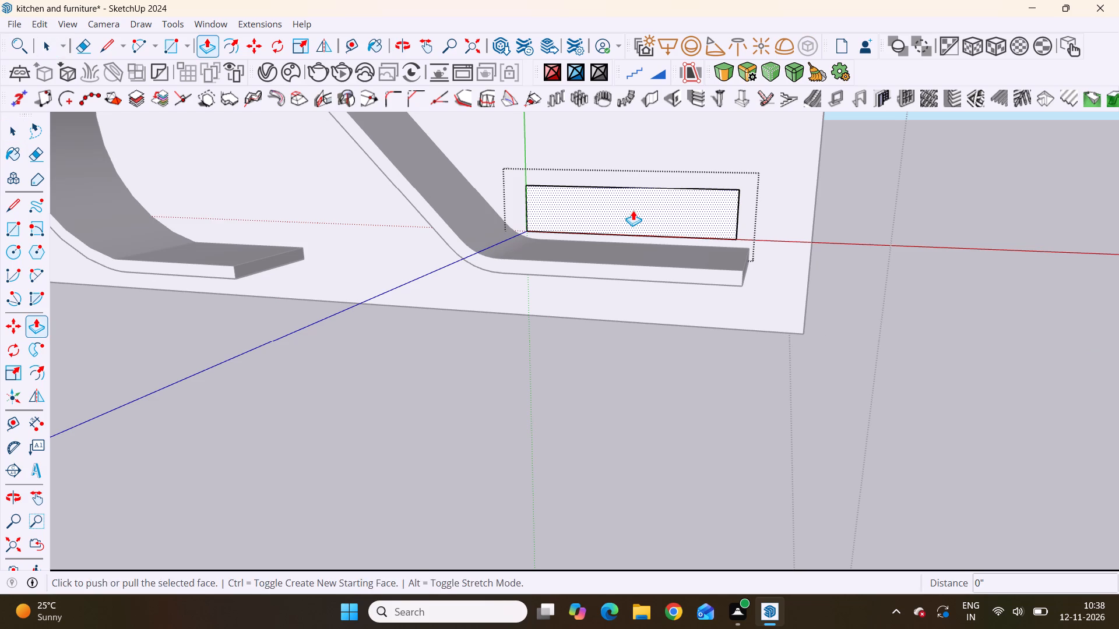
pyautogui.click(633, 210)
pyautogui.scroll(-4, 621, 273)
pyautogui.moveTo(616, 274); pyautogui.dragTo(441, 348, button='middle')
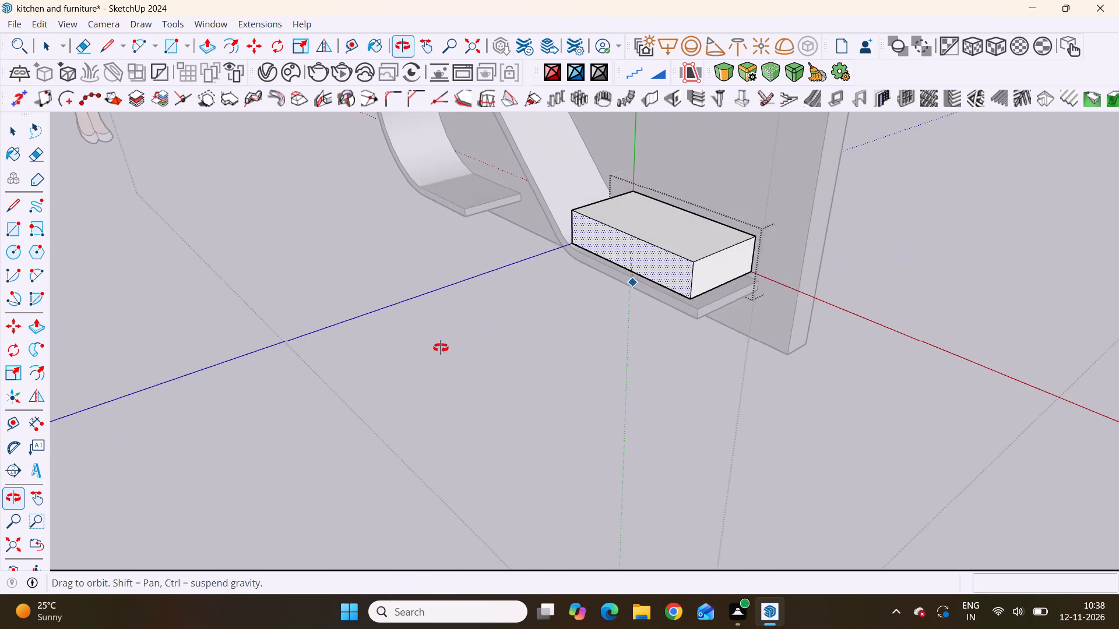
pyautogui.moveTo(441, 348); pyautogui.dragTo(657, 344, button='middle')
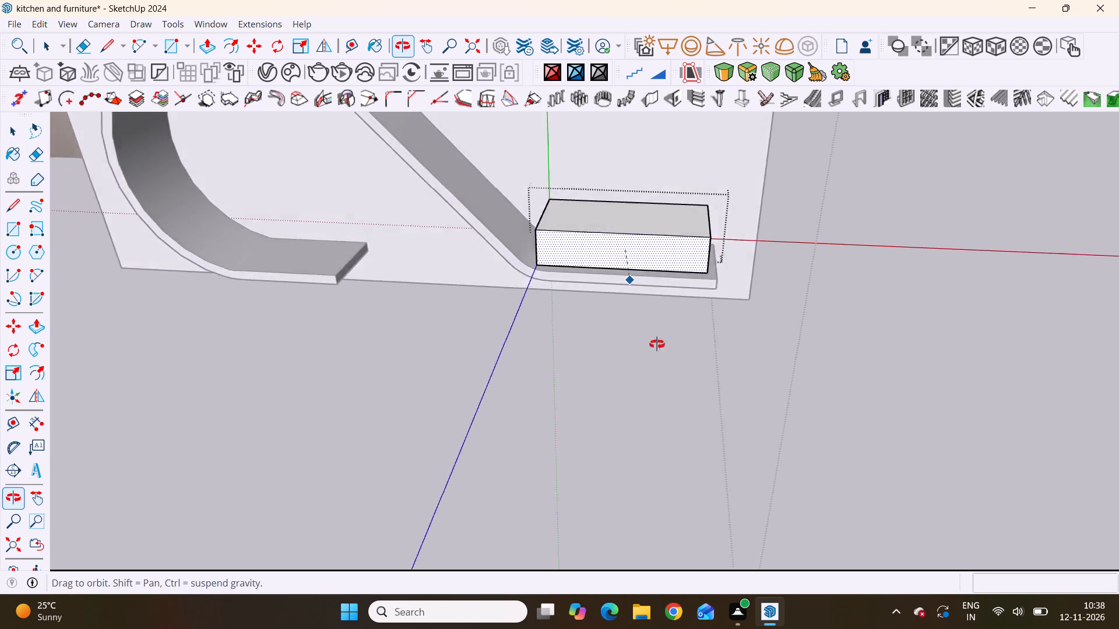
pyautogui.moveTo(657, 344); pyautogui.dragTo(763, 220, button='middle')
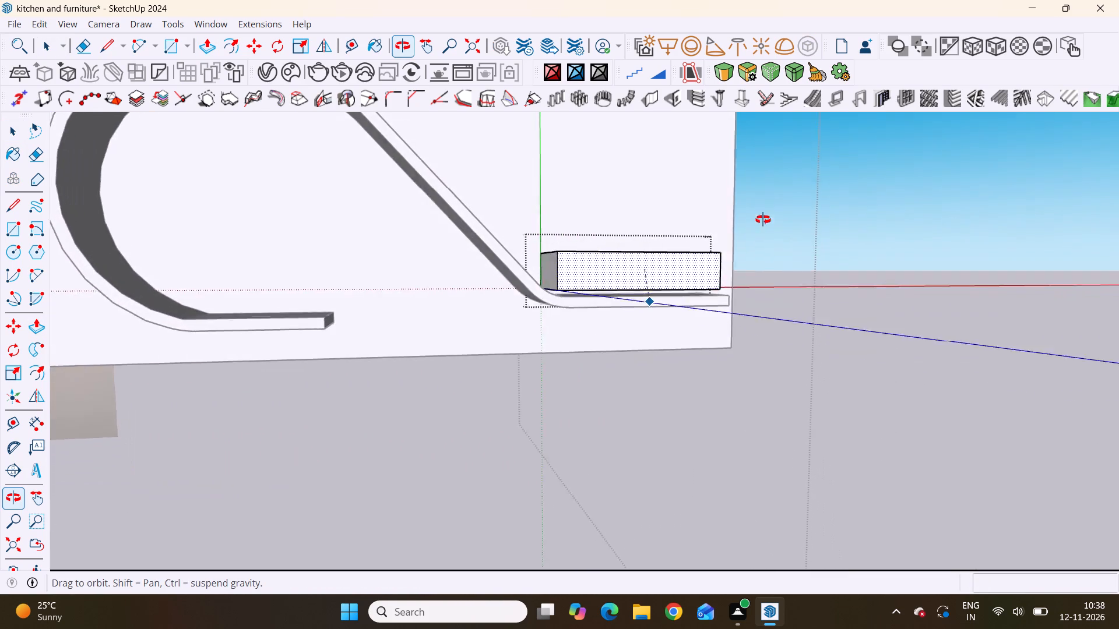
pyautogui.moveTo(763, 220); pyautogui.dragTo(414, 388, button='middle')
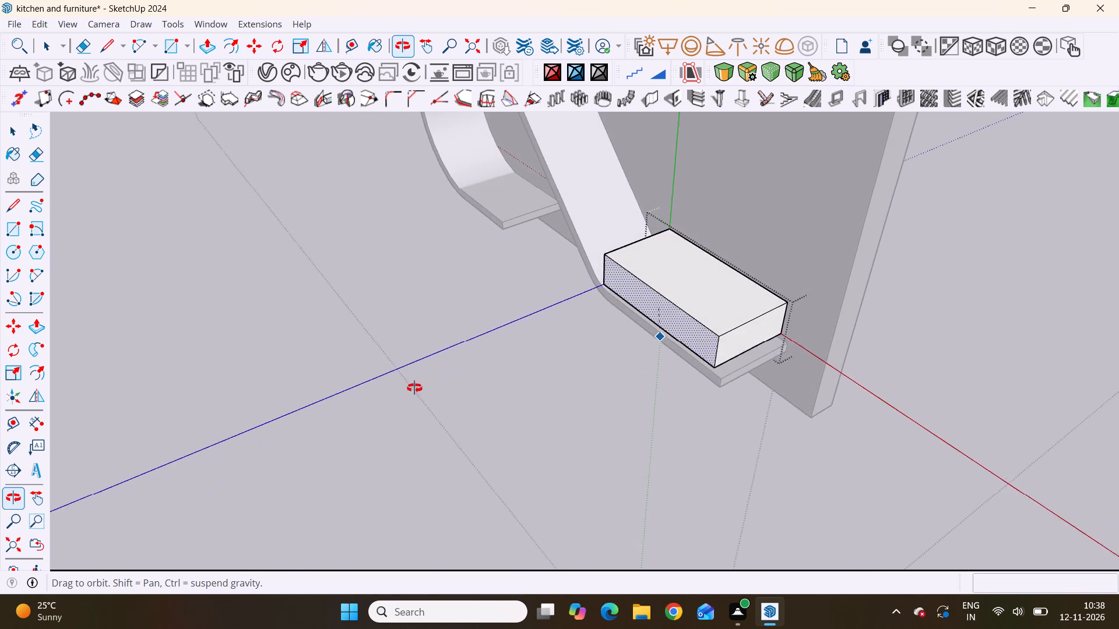
pyautogui.moveTo(414, 388); pyautogui.dragTo(411, 389, button='middle')
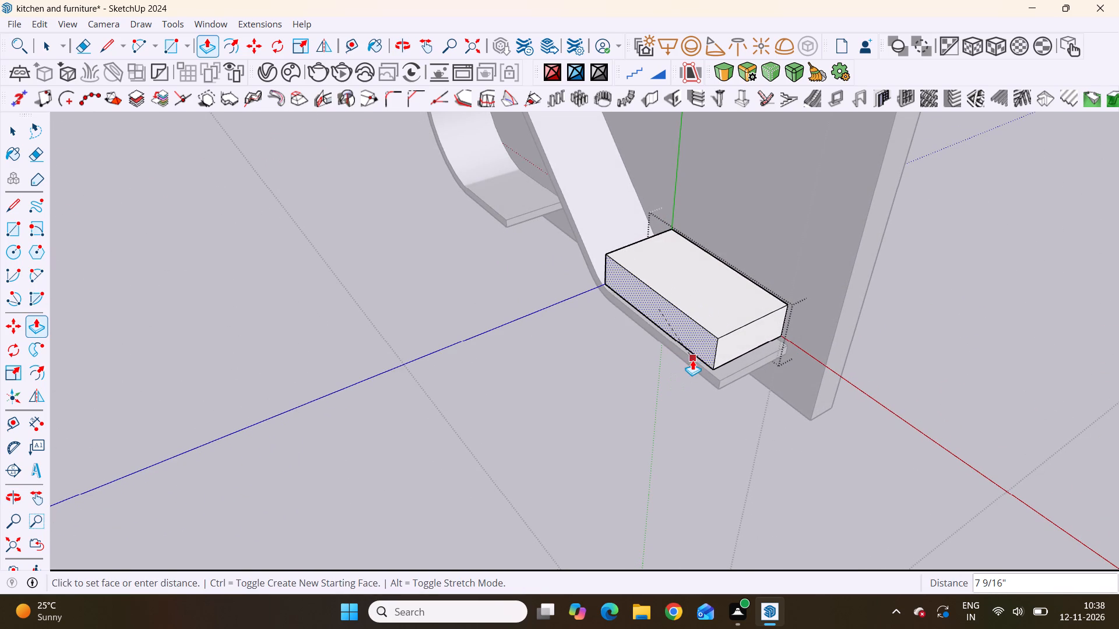
pyautogui.scroll(11, 701, 361)
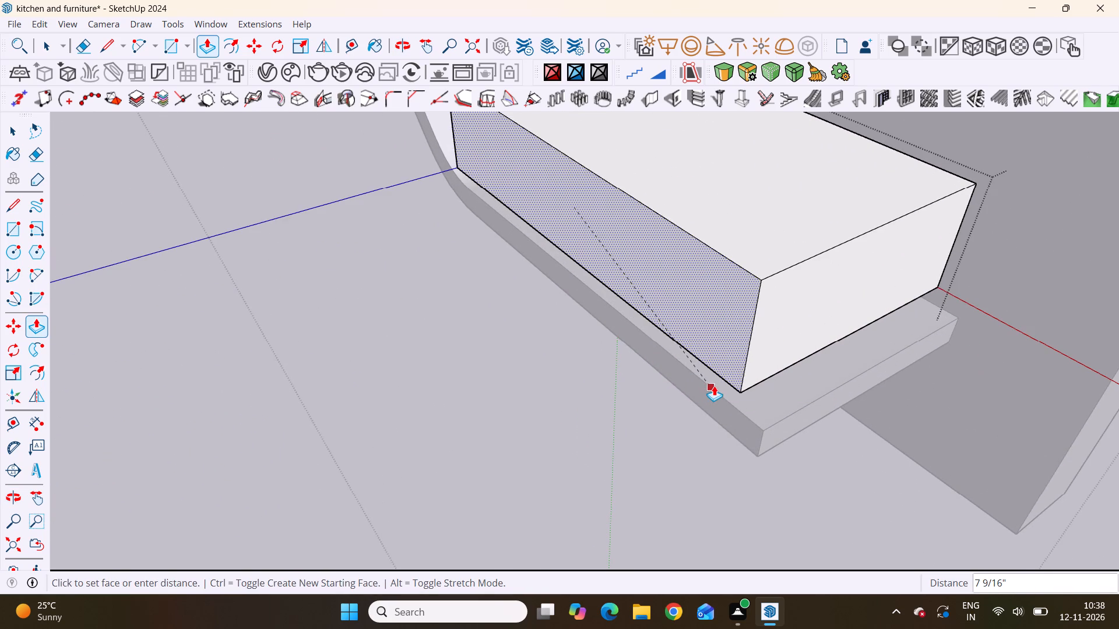
pyautogui.scroll(5, 719, 387)
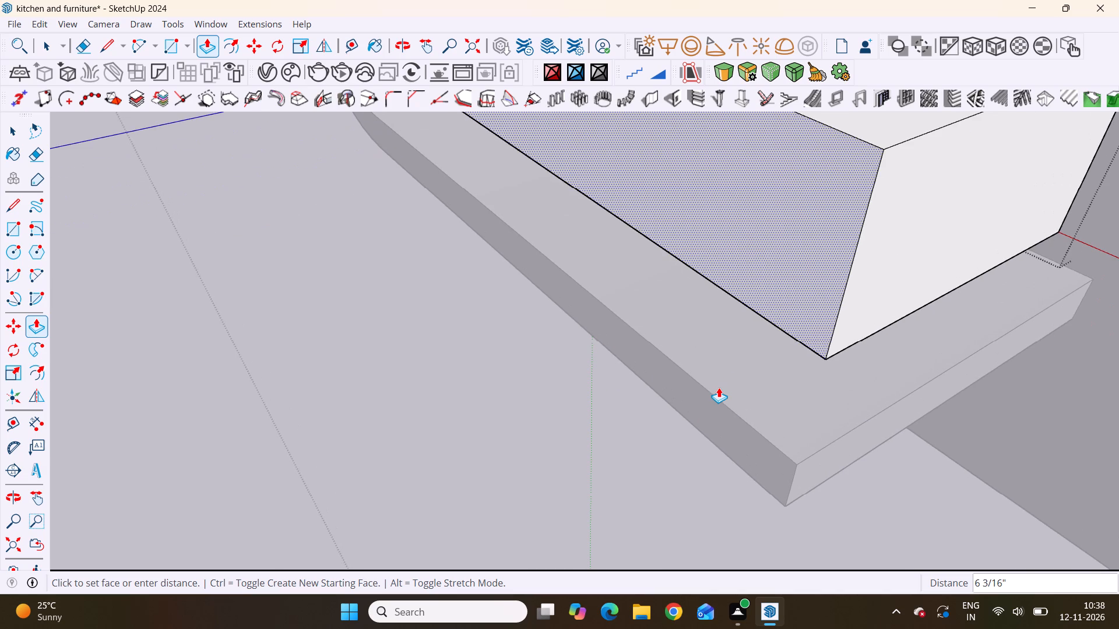
pyautogui.click(716, 395)
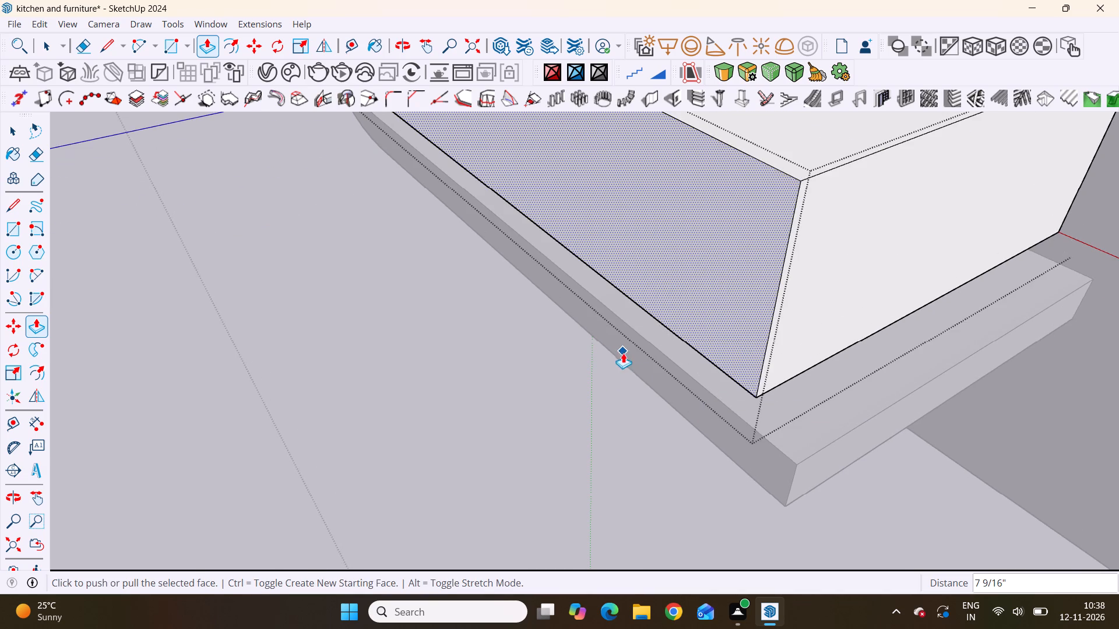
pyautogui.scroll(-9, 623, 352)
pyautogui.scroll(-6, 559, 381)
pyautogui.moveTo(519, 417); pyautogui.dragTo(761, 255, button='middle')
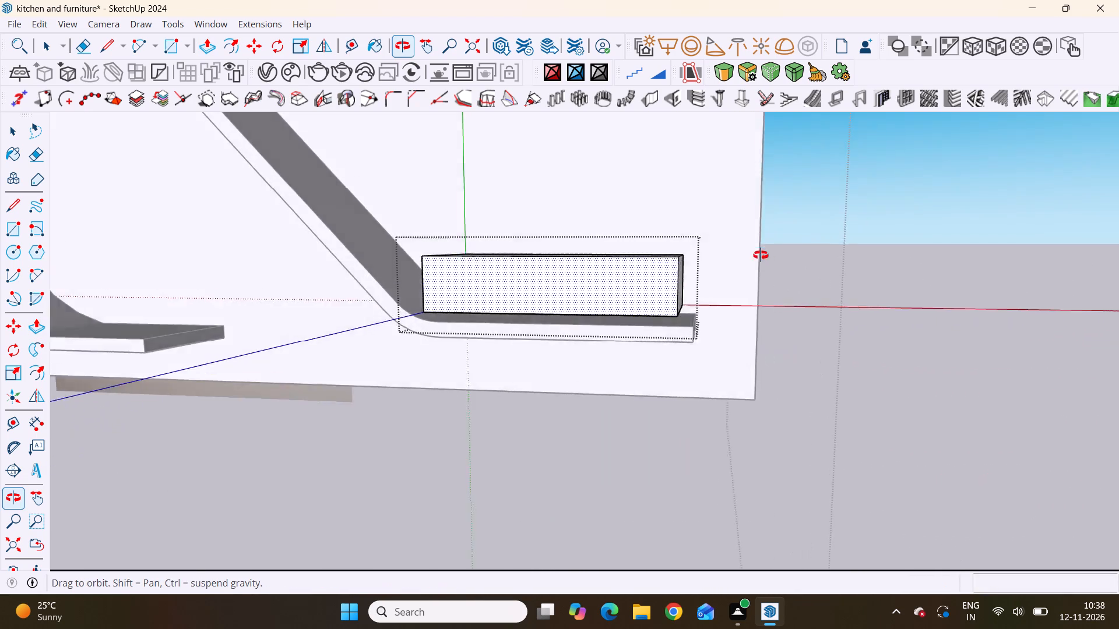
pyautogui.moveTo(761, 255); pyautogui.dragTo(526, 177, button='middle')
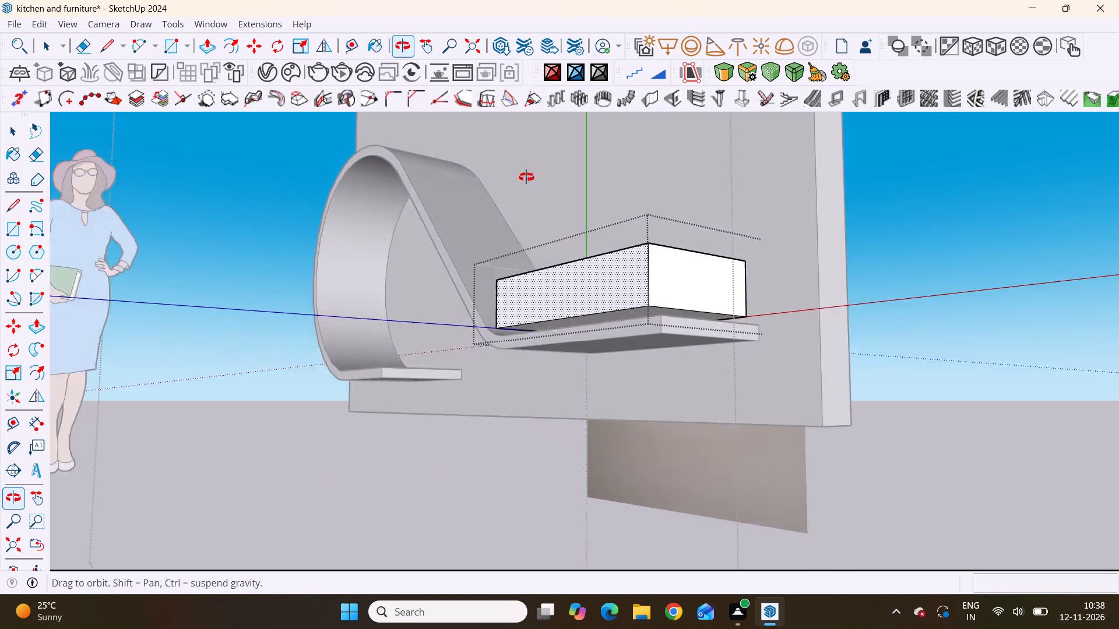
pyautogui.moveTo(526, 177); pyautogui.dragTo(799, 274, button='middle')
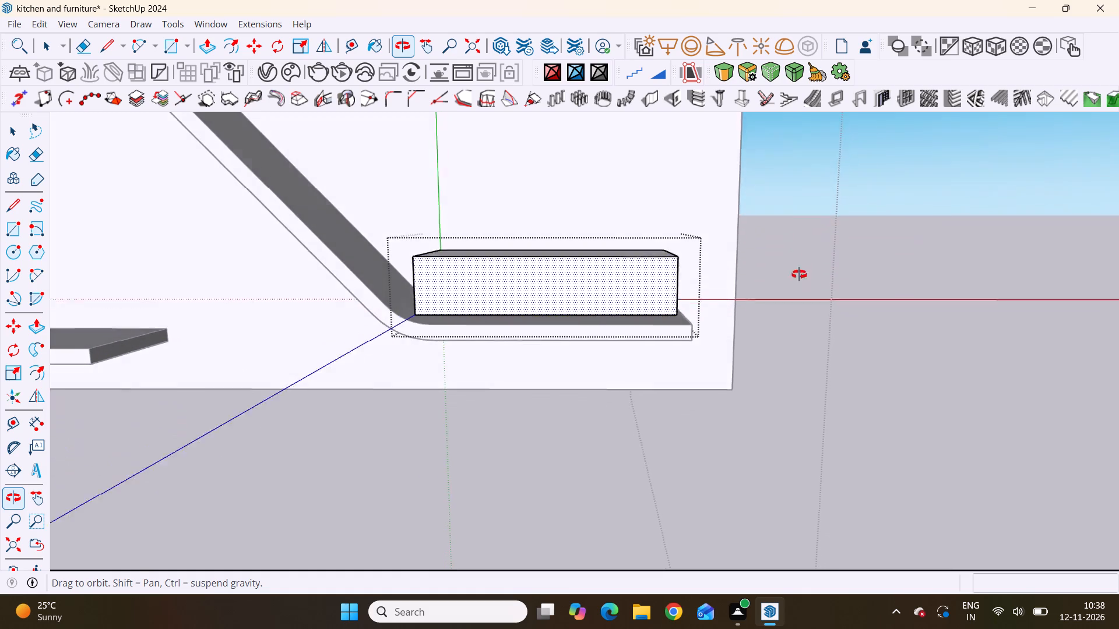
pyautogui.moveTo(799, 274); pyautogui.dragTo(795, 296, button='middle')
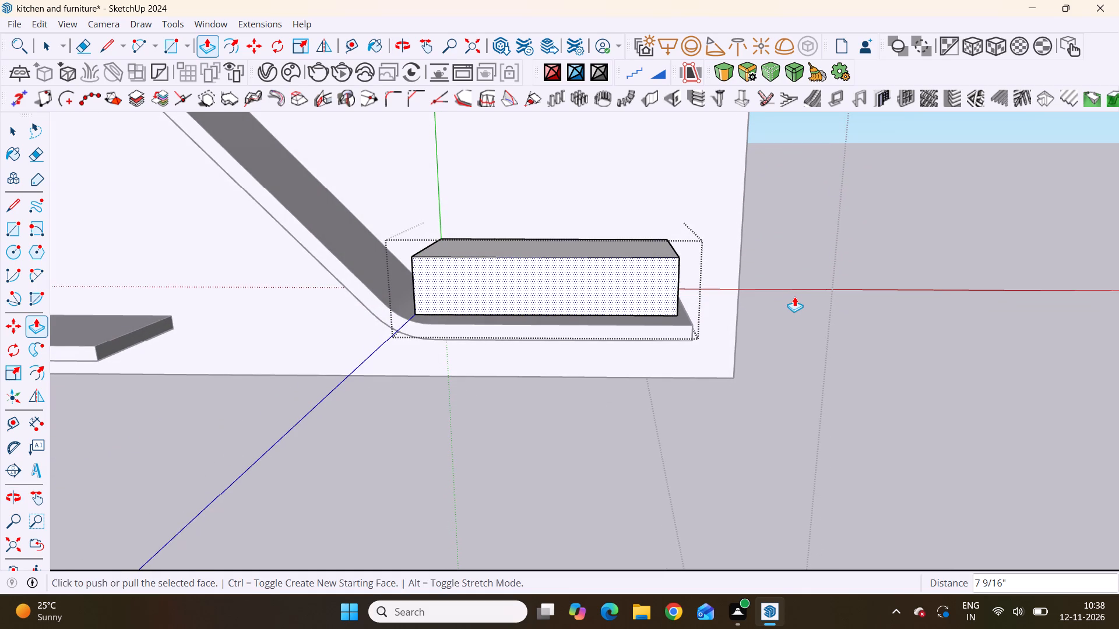
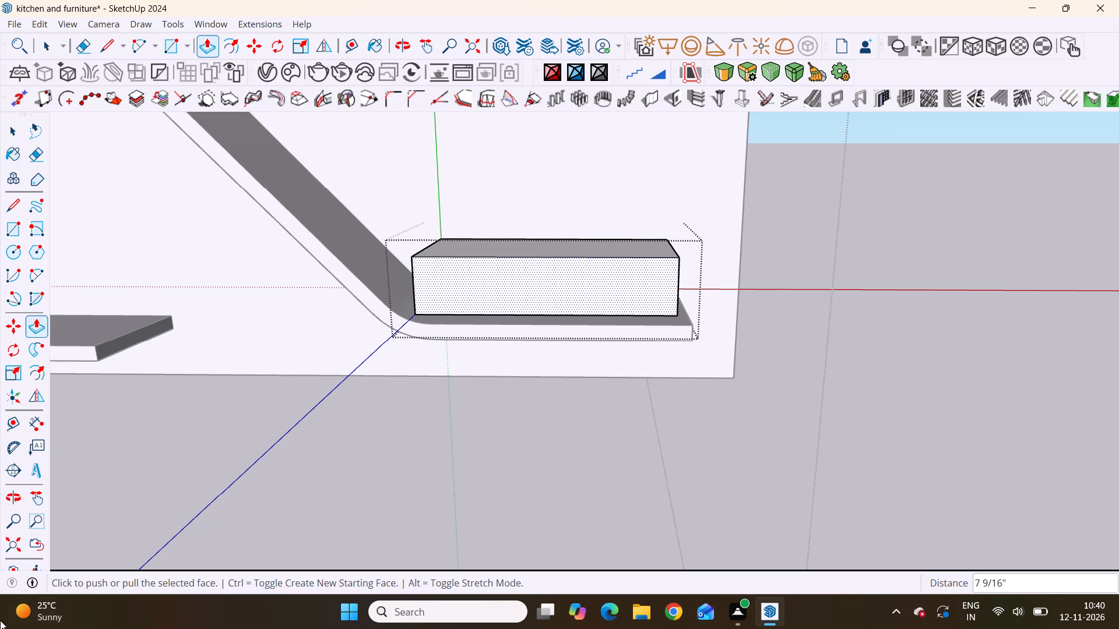
# Close the extruded drawer's group to return to the main model.
pyautogui.scroll(-12, 473, 377)
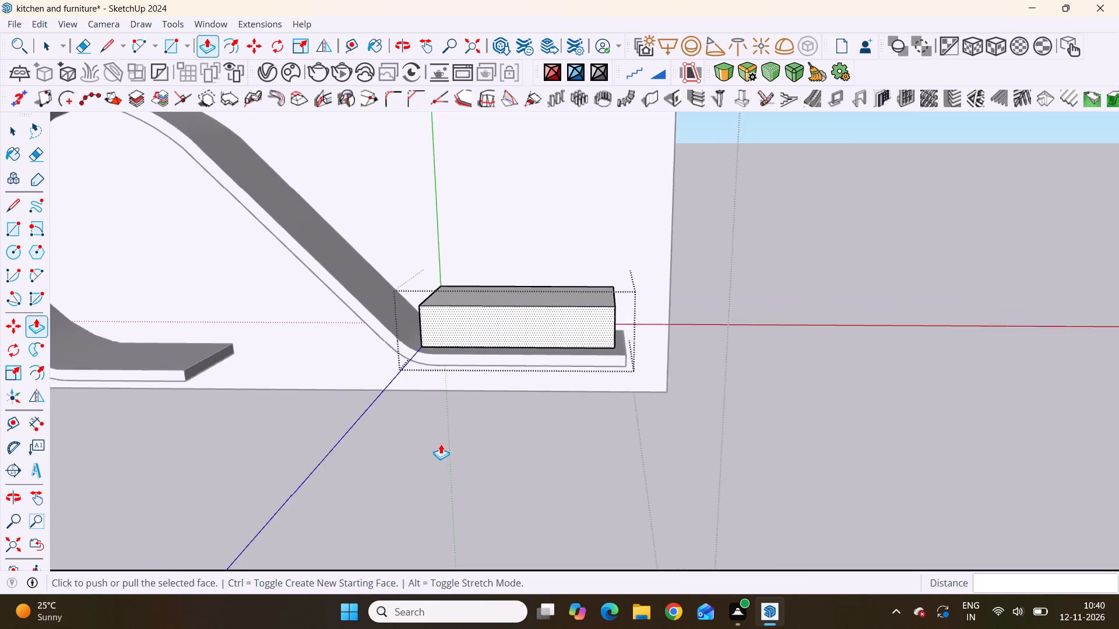
pyautogui.scroll(-10, 441, 444)
pyautogui.scroll(-4, 506, 427)
pyautogui.scroll(-3, 565, 418)
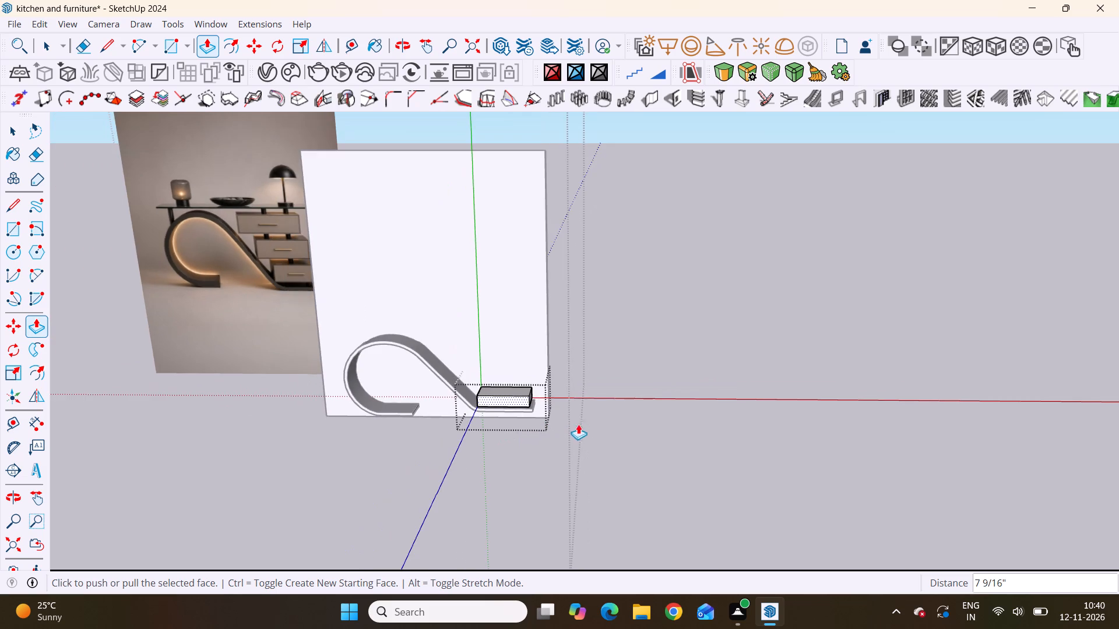
pyautogui.moveTo(571, 432); pyautogui.dragTo(446, 510, button='middle')
pyautogui.scroll(4, 343, 472)
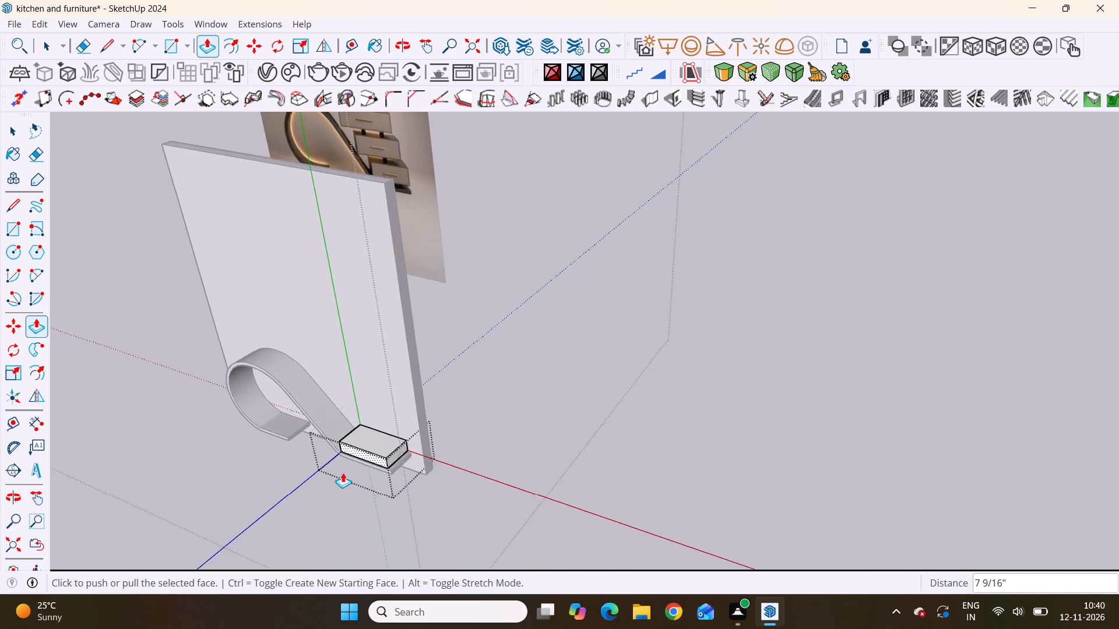
pyautogui.scroll(1, 343, 472)
pyautogui.scroll(-4, 343, 472)
pyautogui.scroll(5, 343, 472)
pyautogui.scroll(-2, 343, 472)
pyautogui.scroll(20, 343, 472)
pyautogui.scroll(6, 343, 472)
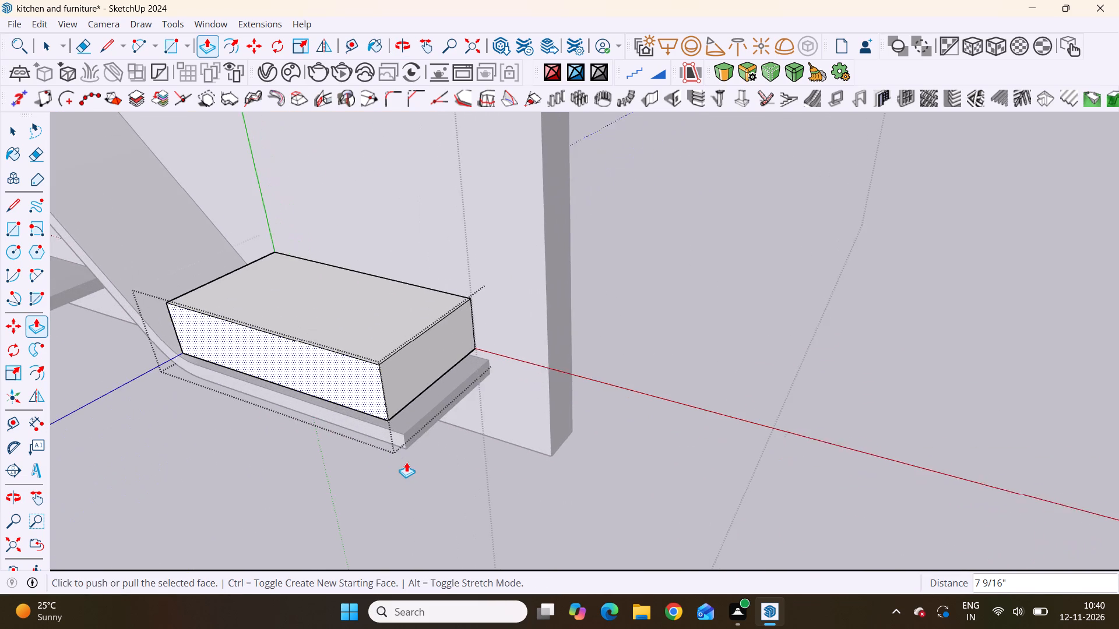
pyautogui.press('space')
pyautogui.click(663, 345)
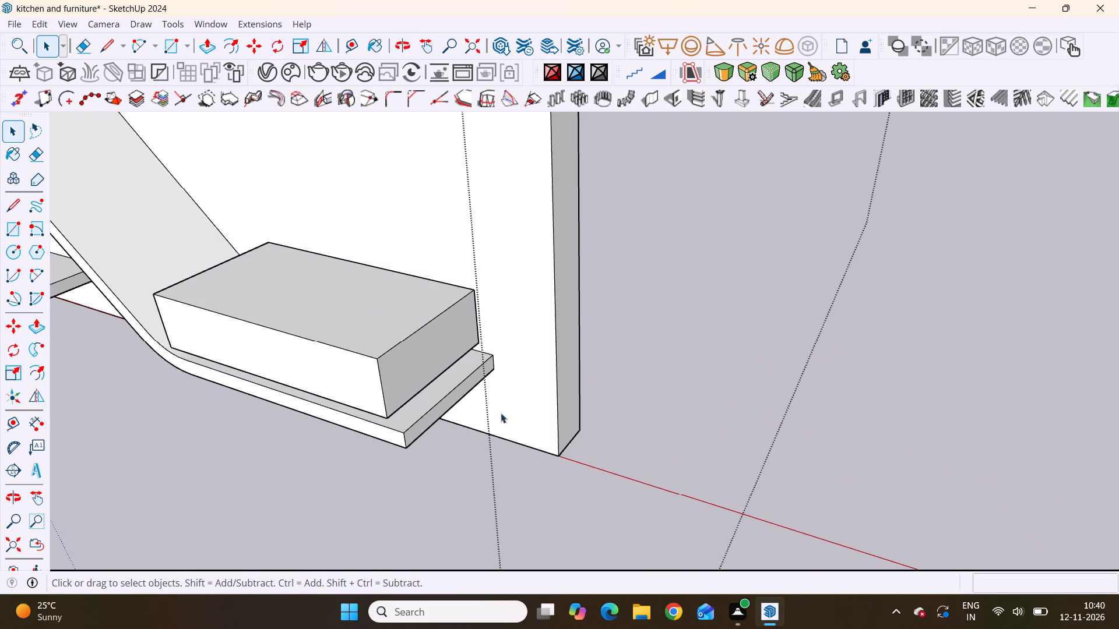
# Examine the drawer block's position on the base's long foot from several angles against the reference image.
pyautogui.scroll(-20, 266, 362)
pyautogui.scroll(-2, 266, 362)
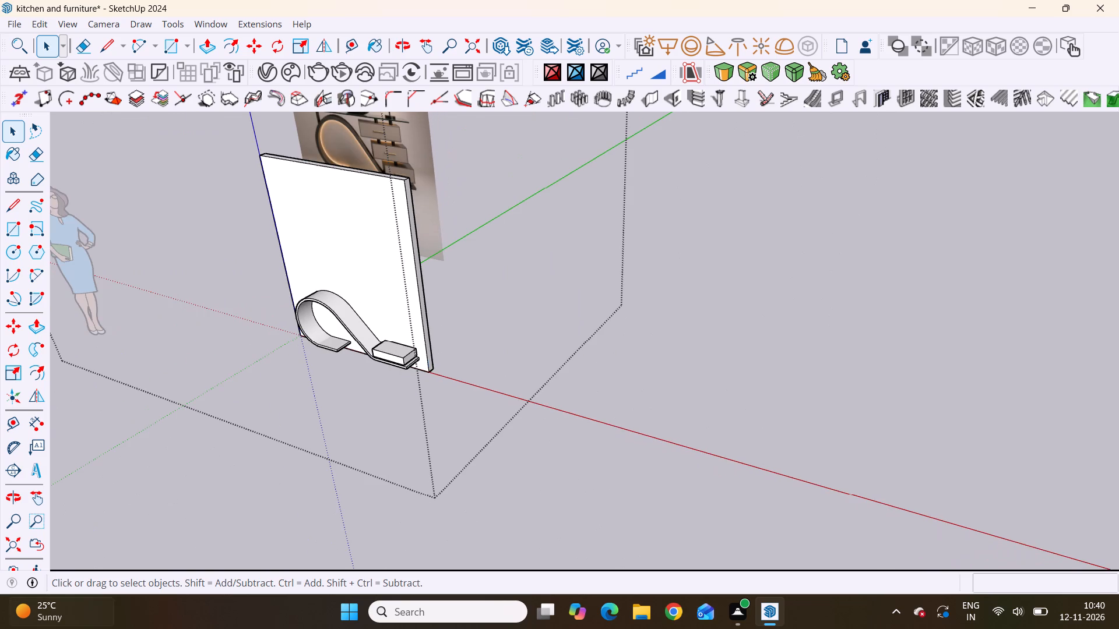
pyautogui.scroll(-1, 775, 315)
pyautogui.scroll(-8, 557, 384)
pyautogui.moveTo(451, 393); pyautogui.dragTo(603, 340, button='middle')
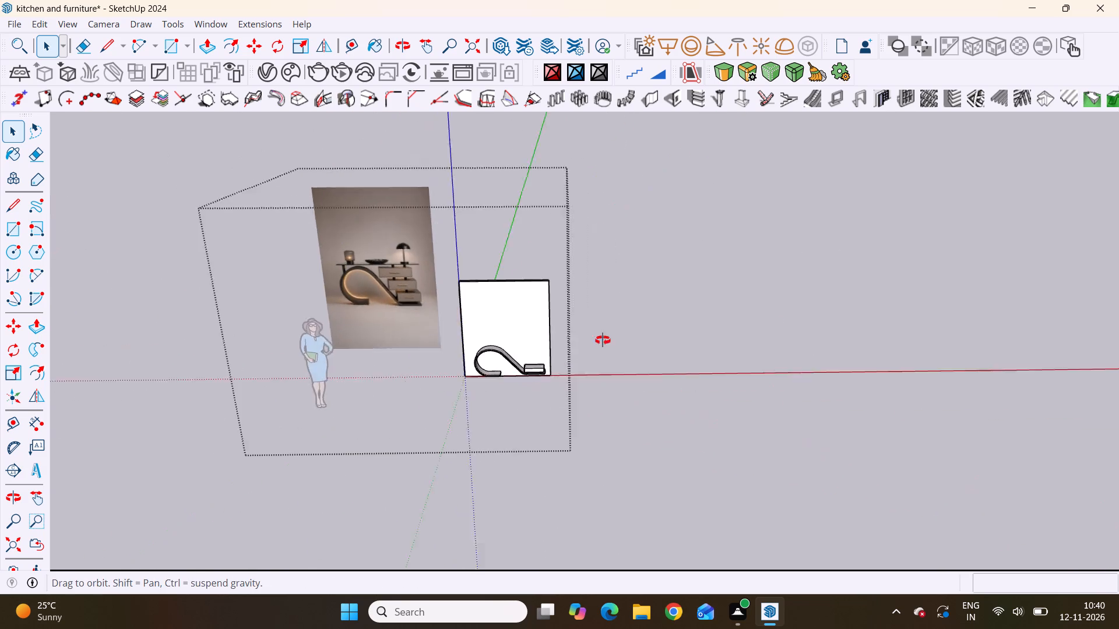
pyautogui.moveTo(603, 340); pyautogui.dragTo(610, 275, button='middle')
pyautogui.scroll(1, 610, 275)
pyautogui.scroll(15, 547, 337)
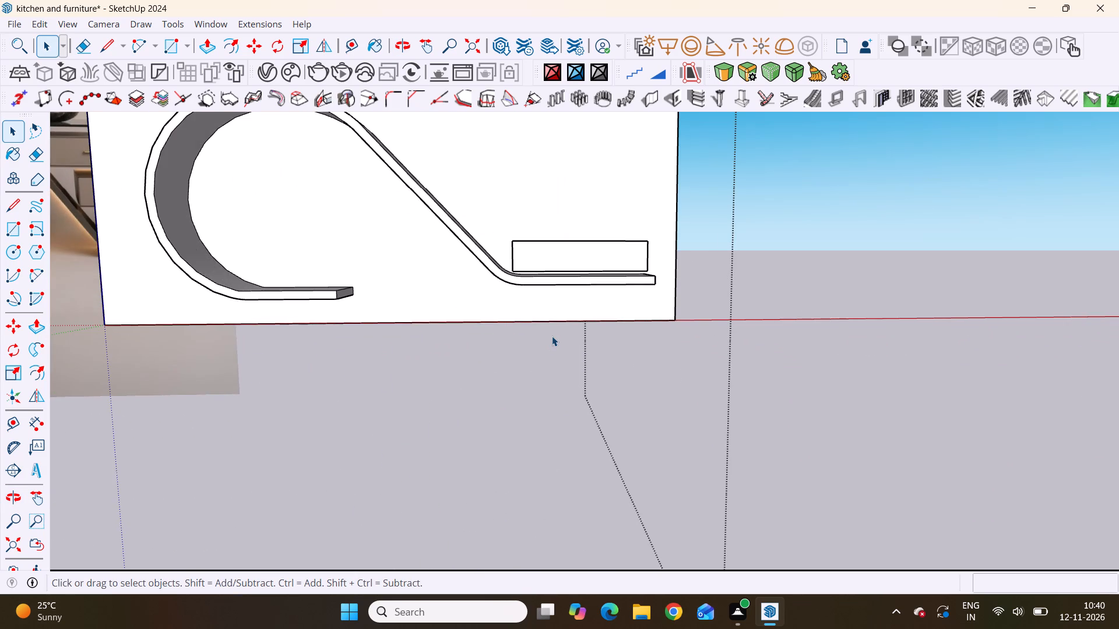
pyautogui.scroll(-2, 559, 331)
pyautogui.moveTo(551, 351); pyautogui.dragTo(466, 410, button='middle')
pyautogui.scroll(8, 466, 410)
pyautogui.scroll(-11, 554, 369)
pyautogui.moveTo(464, 392); pyautogui.dragTo(463, 392, button='middle')
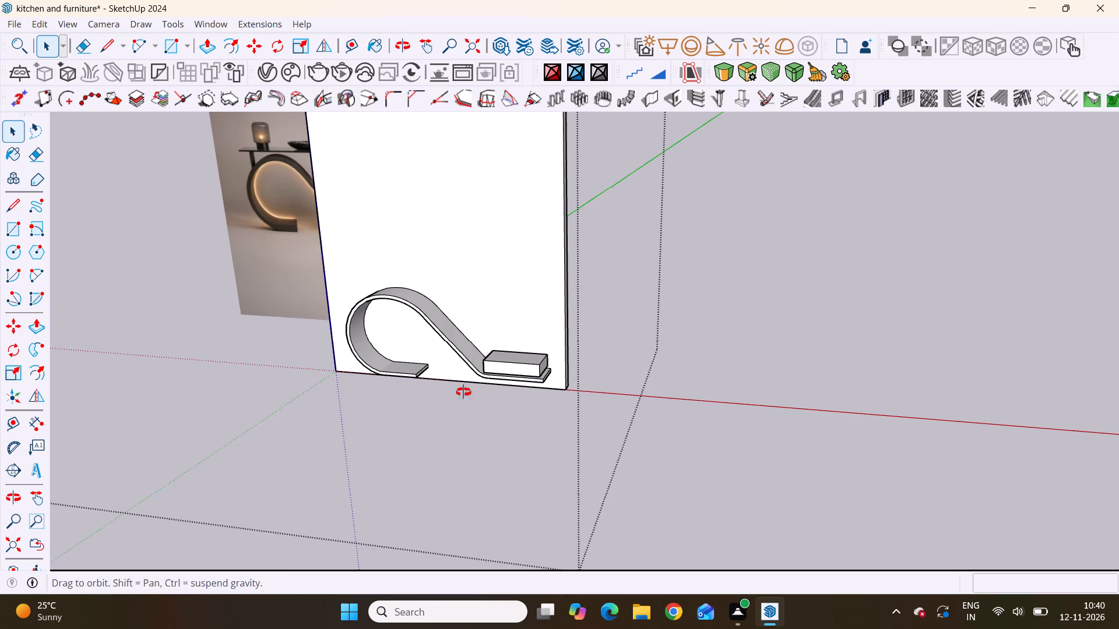
pyautogui.moveTo(463, 392); pyautogui.dragTo(555, 366, button='middle')
pyautogui.scroll(9, 675, 316)
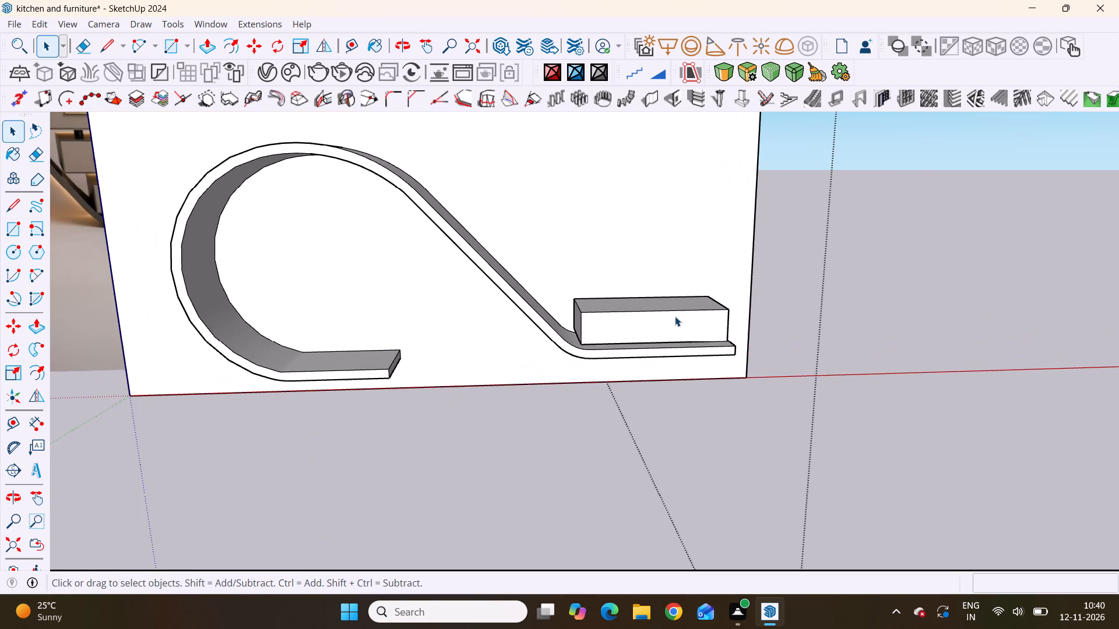
# Move the drawer group straight up 1 1/2" from its lower front corner, leaving a gap above the long foot.
pyautogui.click(677, 324)
pyautogui.scroll(1, 677, 324)
pyautogui.scroll(-3, 822, 340)
pyautogui.moveTo(699, 351); pyautogui.dragTo(663, 349, button='middle')
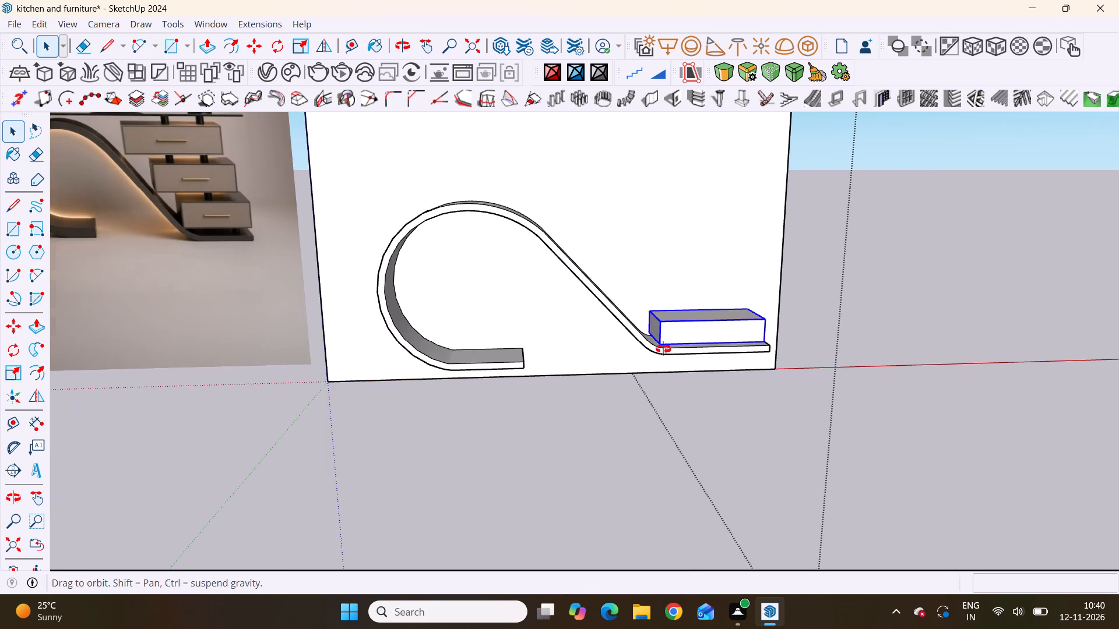
pyautogui.moveTo(663, 349); pyautogui.dragTo(428, 328, button='middle')
pyautogui.scroll(9, 756, 391)
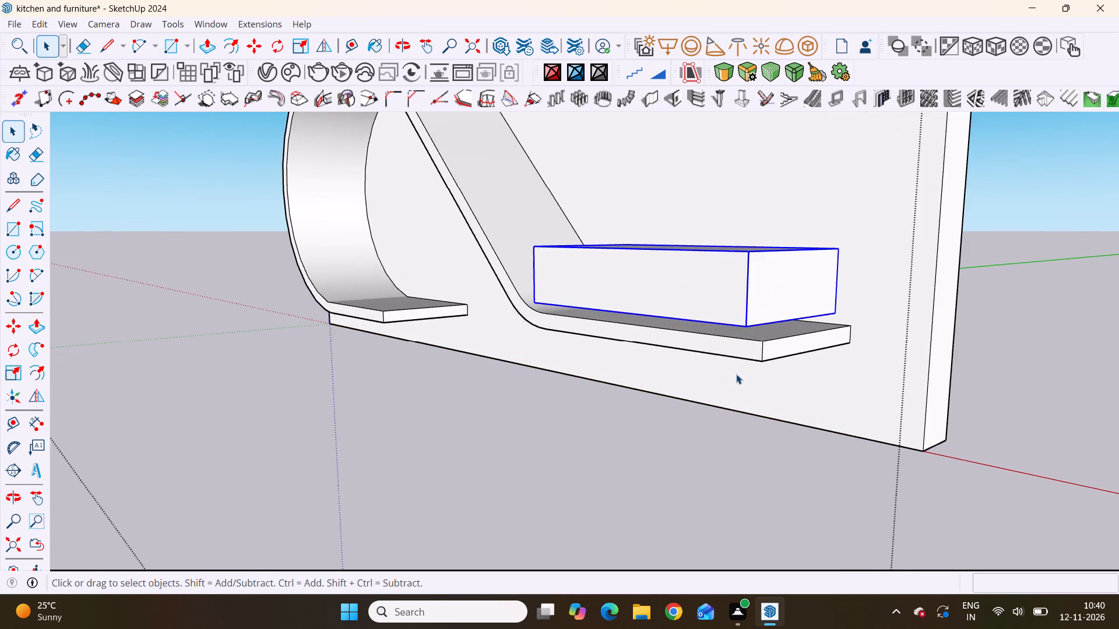
pyautogui.moveTo(749, 373); pyautogui.dragTo(912, 390, button='middle')
pyautogui.scroll(3, 892, 384)
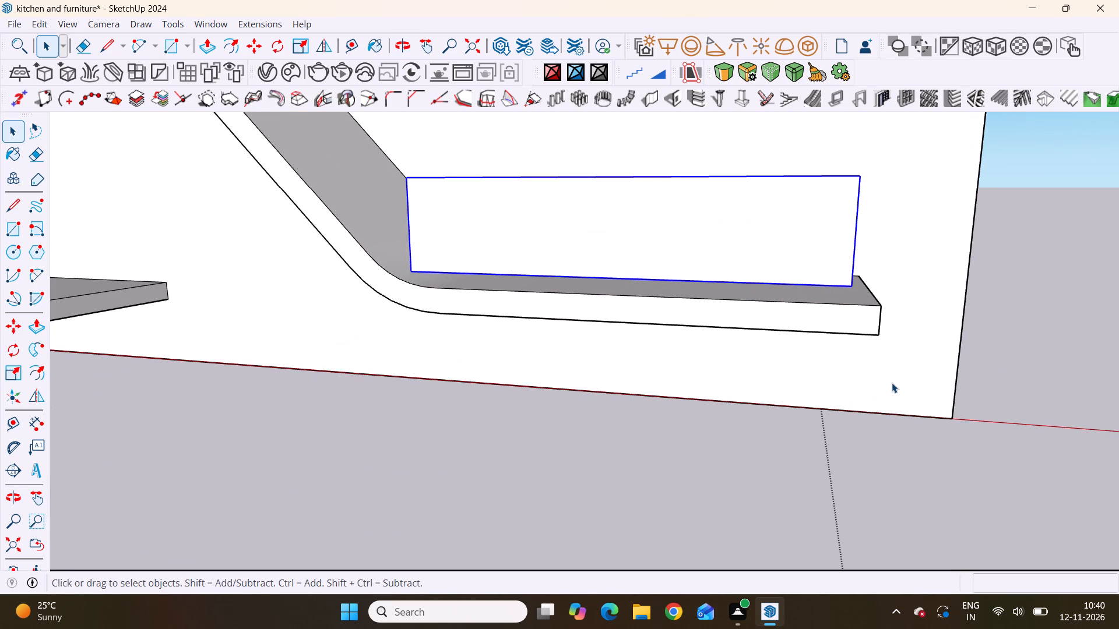
pyautogui.press('m')
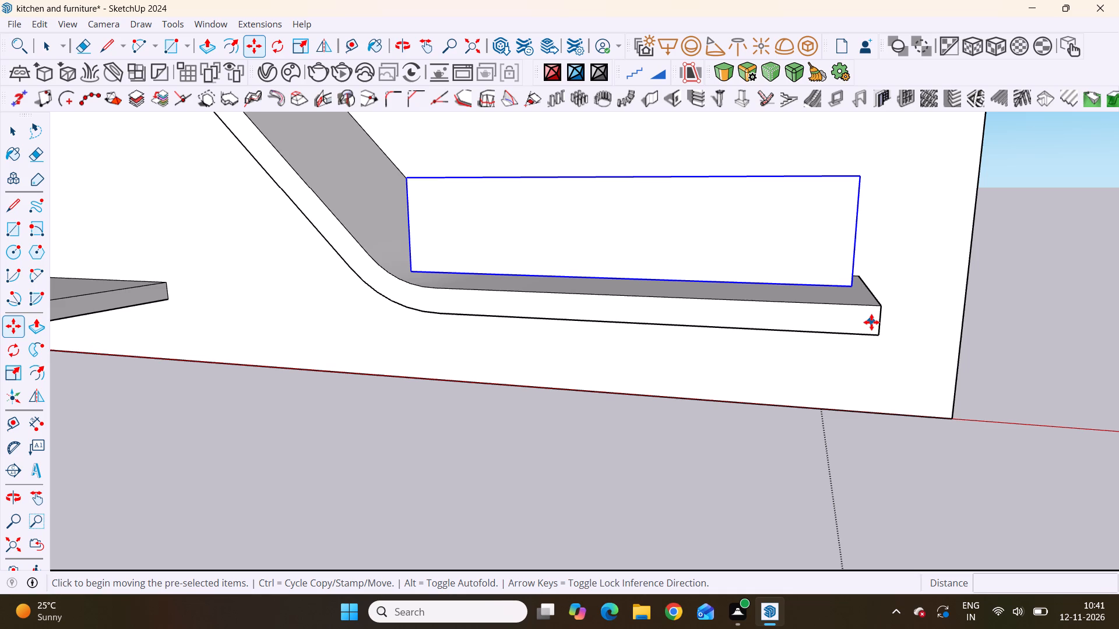
pyautogui.scroll(-7, 816, 342)
pyautogui.press('space')
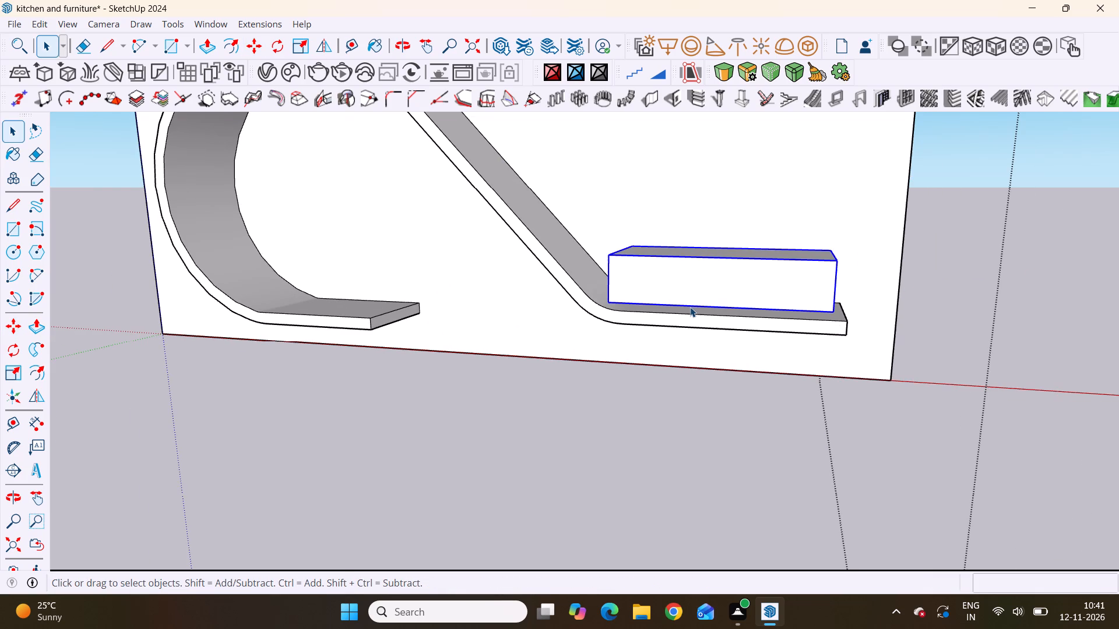
pyautogui.scroll(2, 690, 307)
pyautogui.press('m')
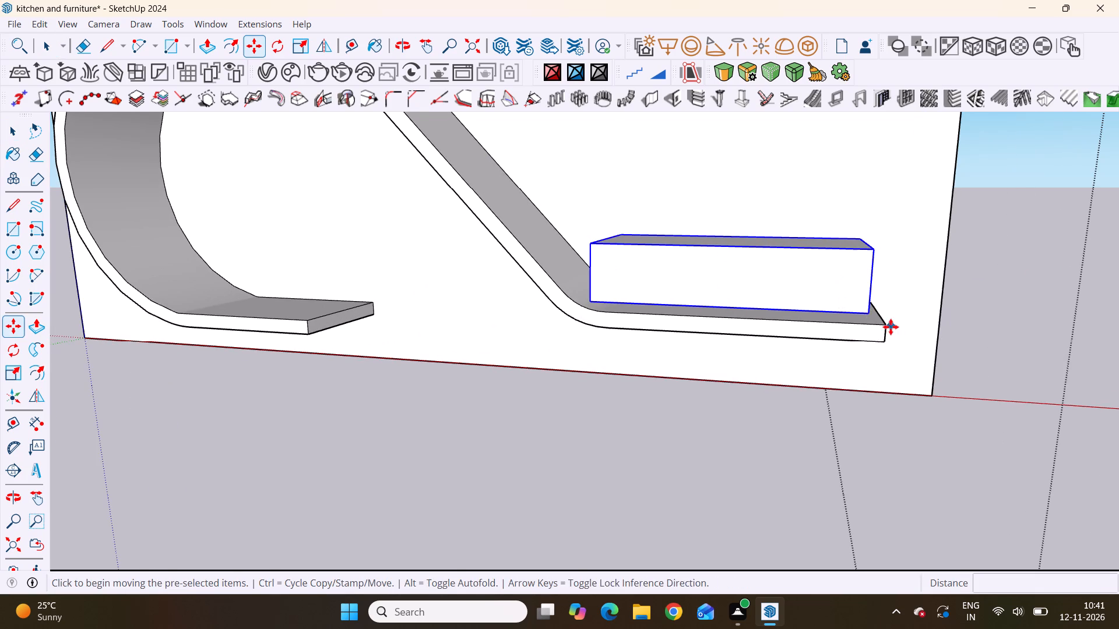
pyautogui.click(868, 314)
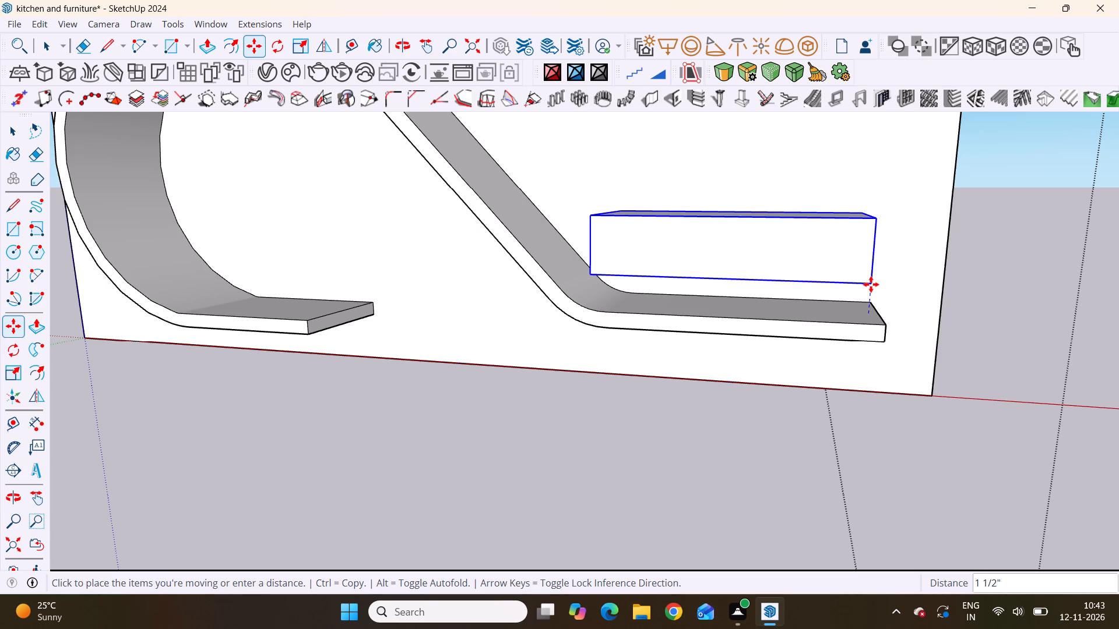
pyautogui.click(871, 284)
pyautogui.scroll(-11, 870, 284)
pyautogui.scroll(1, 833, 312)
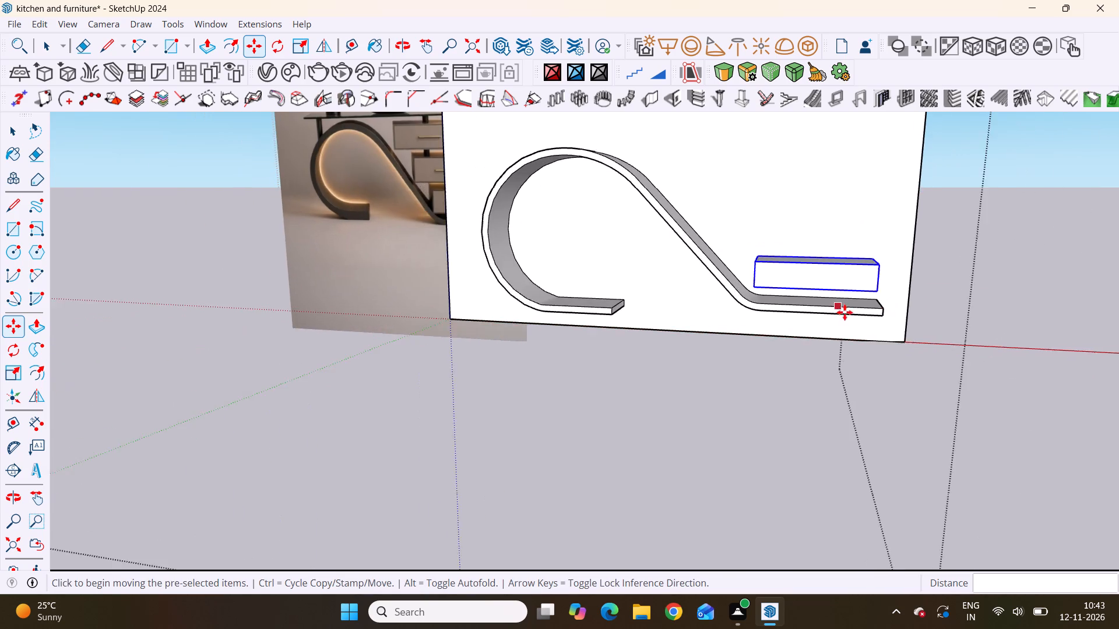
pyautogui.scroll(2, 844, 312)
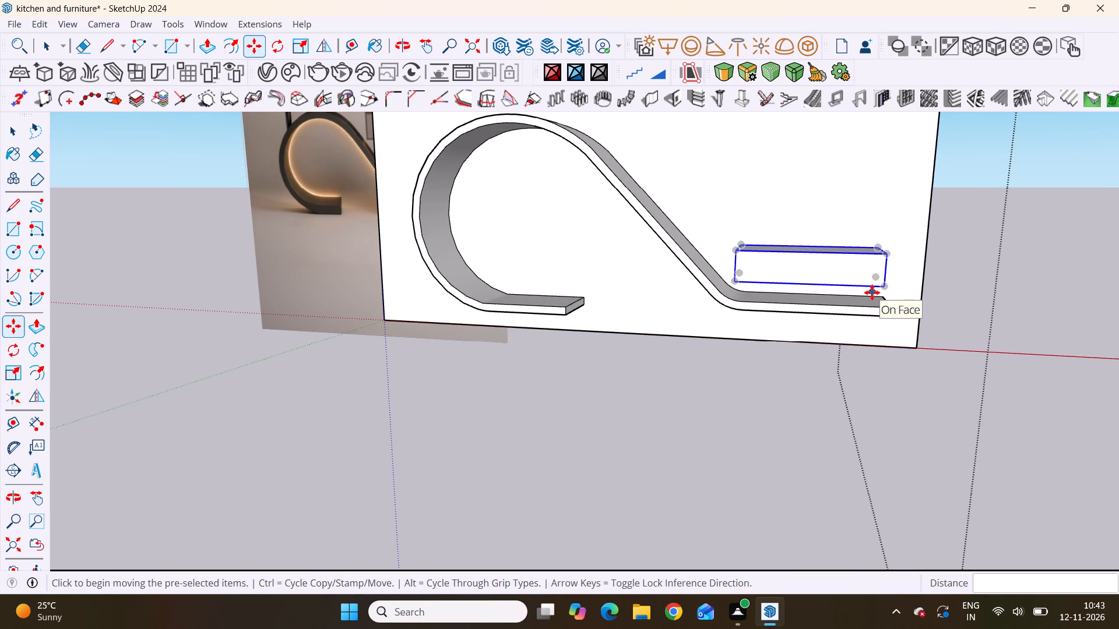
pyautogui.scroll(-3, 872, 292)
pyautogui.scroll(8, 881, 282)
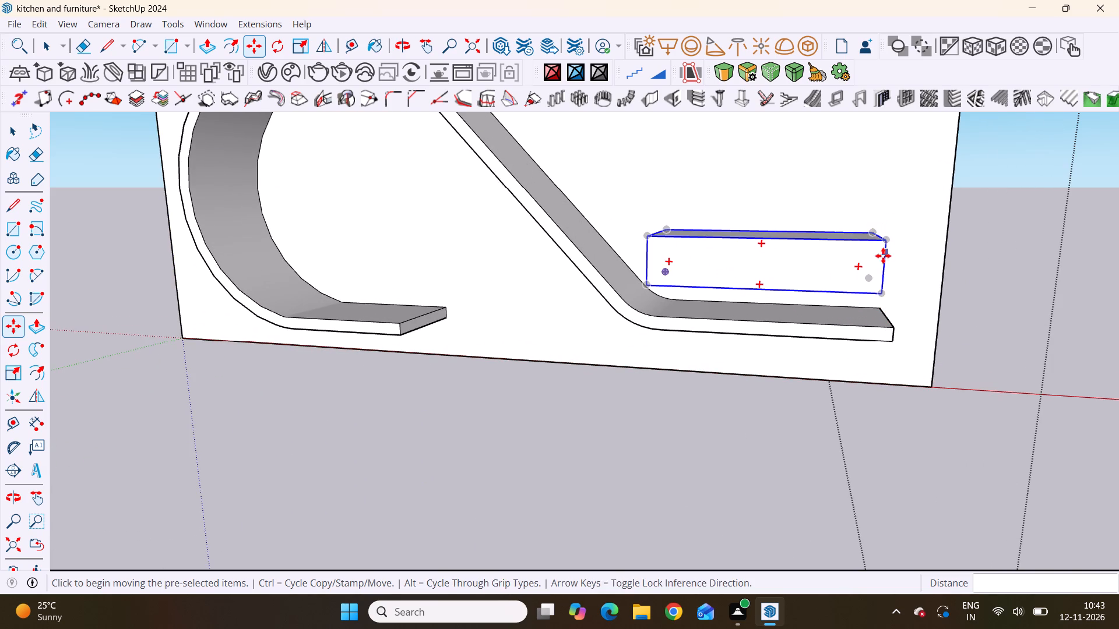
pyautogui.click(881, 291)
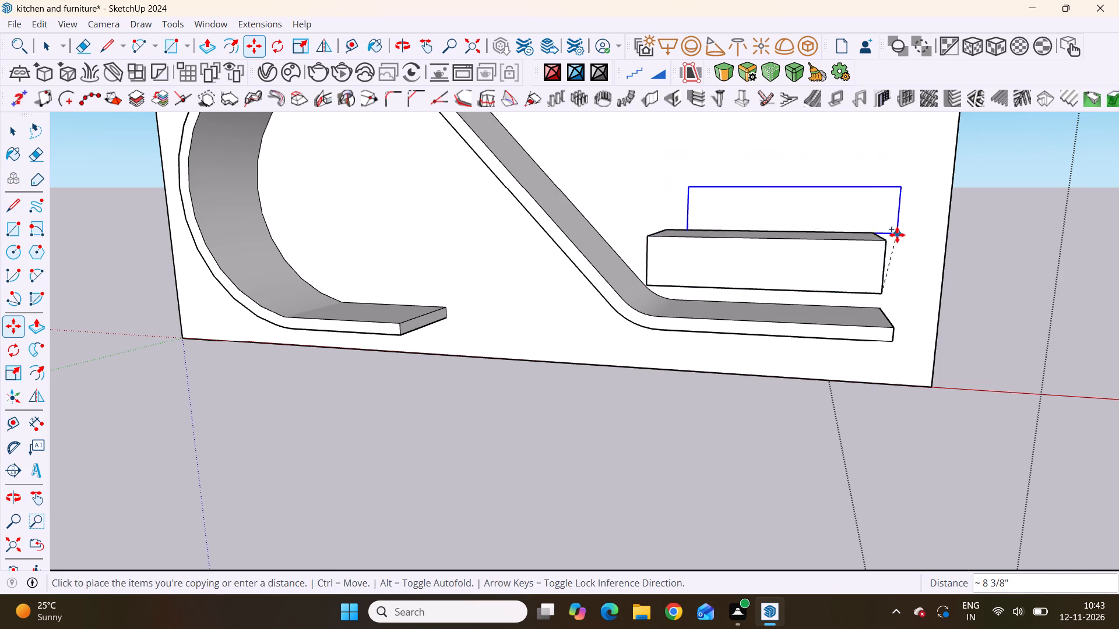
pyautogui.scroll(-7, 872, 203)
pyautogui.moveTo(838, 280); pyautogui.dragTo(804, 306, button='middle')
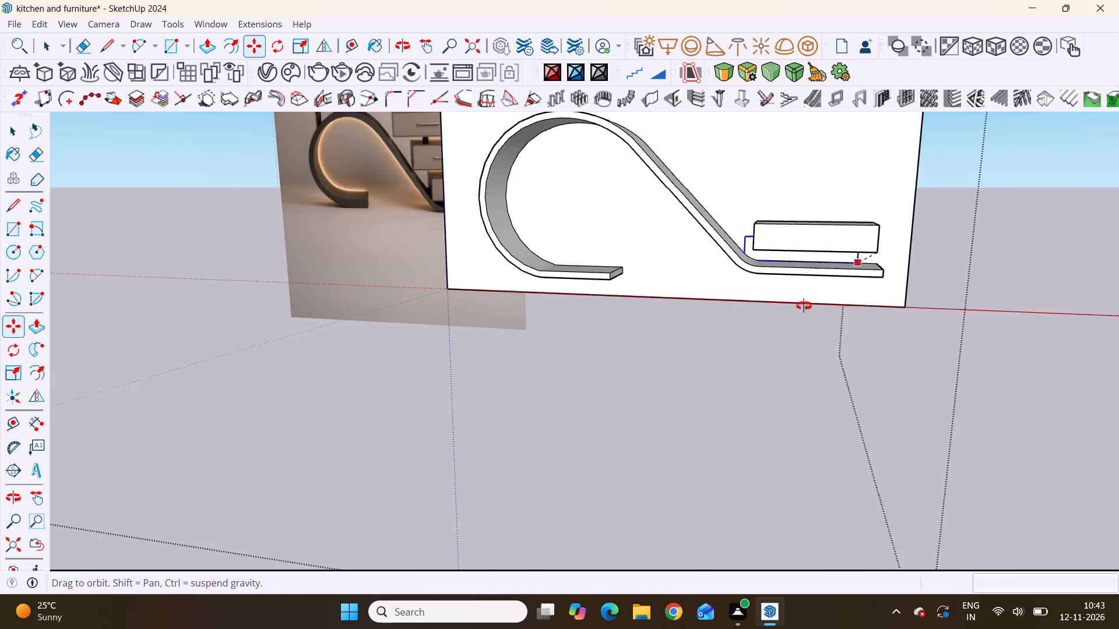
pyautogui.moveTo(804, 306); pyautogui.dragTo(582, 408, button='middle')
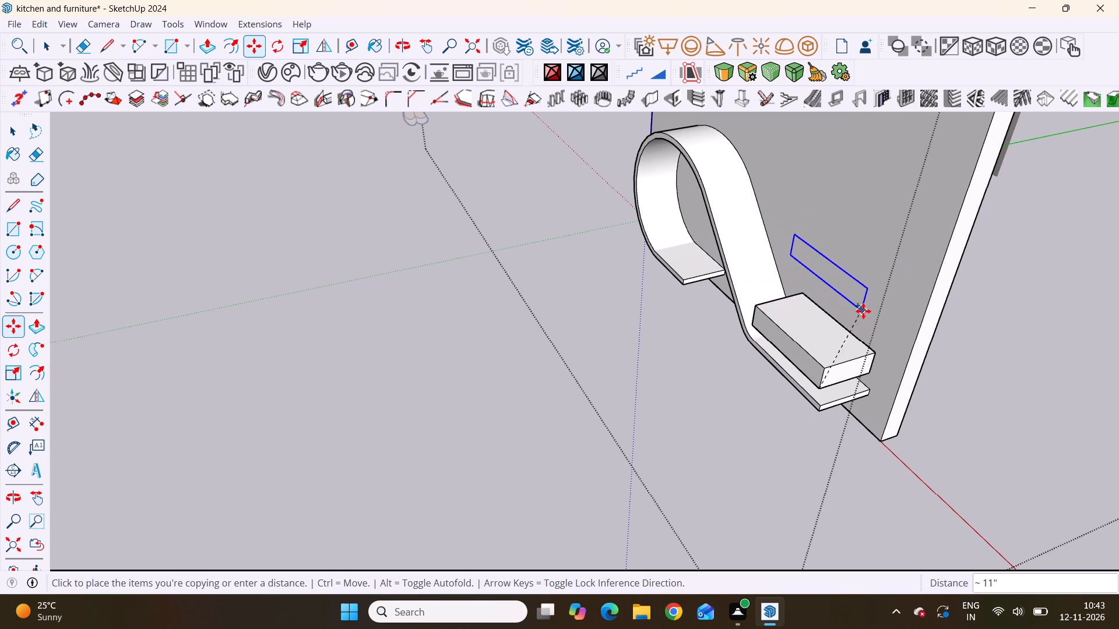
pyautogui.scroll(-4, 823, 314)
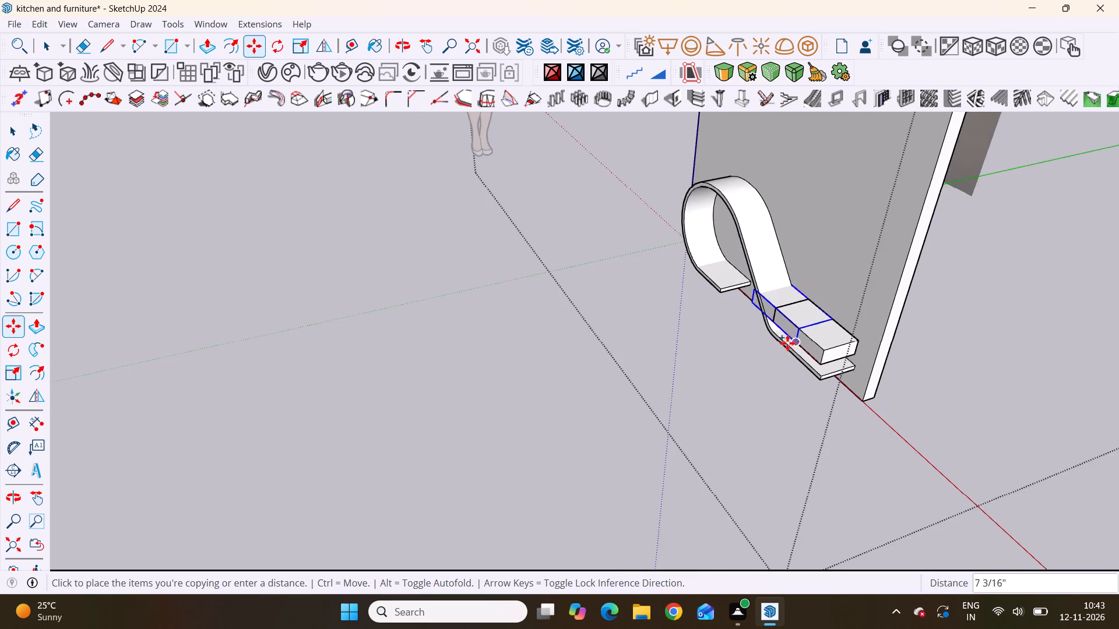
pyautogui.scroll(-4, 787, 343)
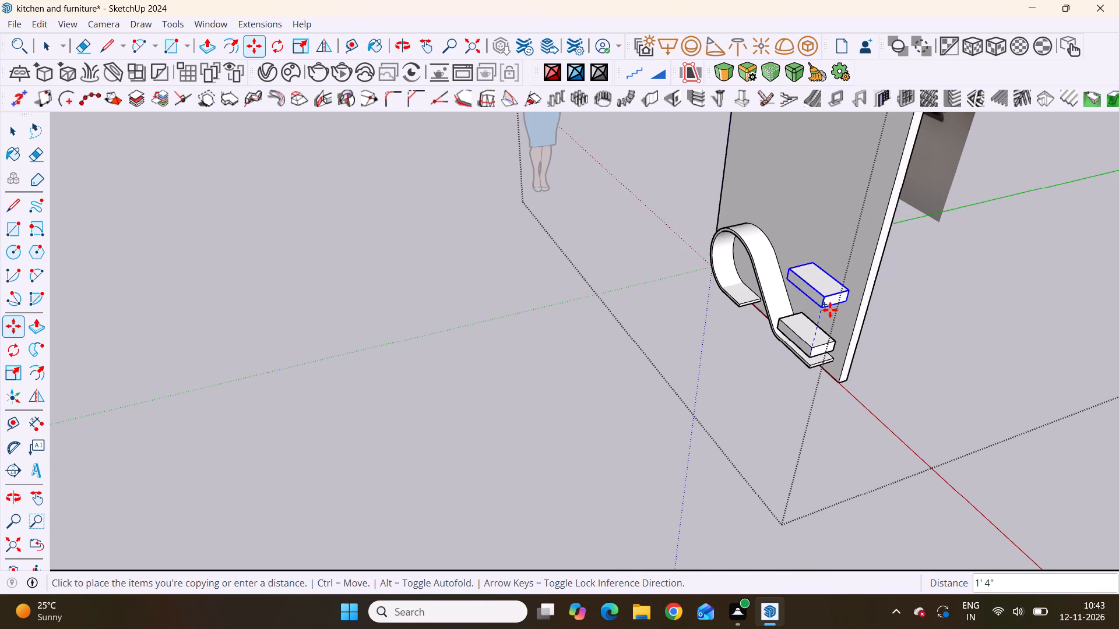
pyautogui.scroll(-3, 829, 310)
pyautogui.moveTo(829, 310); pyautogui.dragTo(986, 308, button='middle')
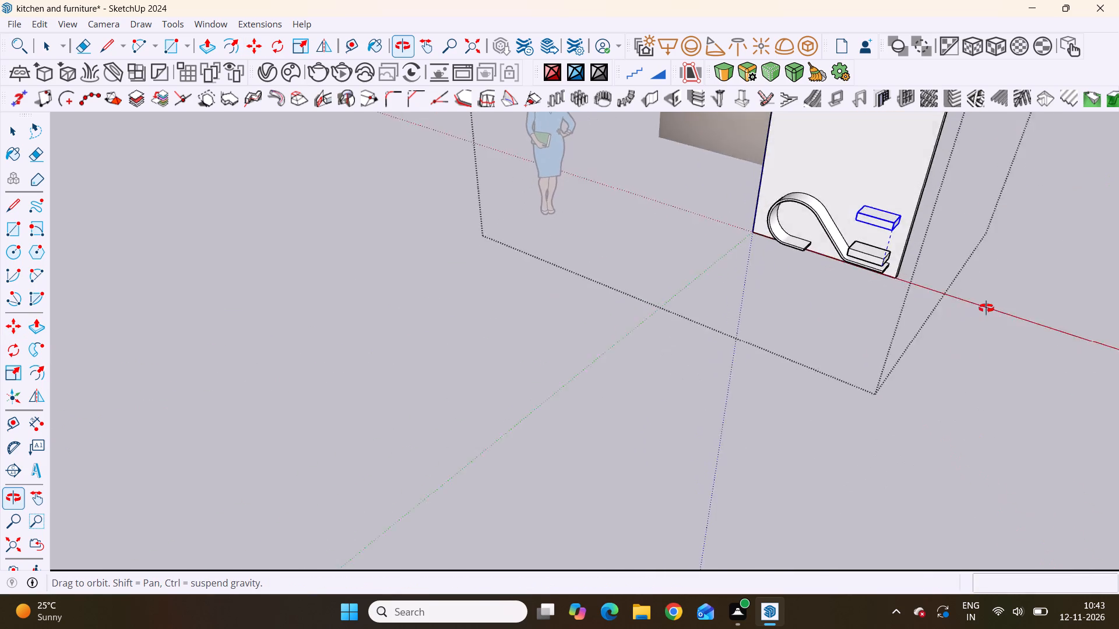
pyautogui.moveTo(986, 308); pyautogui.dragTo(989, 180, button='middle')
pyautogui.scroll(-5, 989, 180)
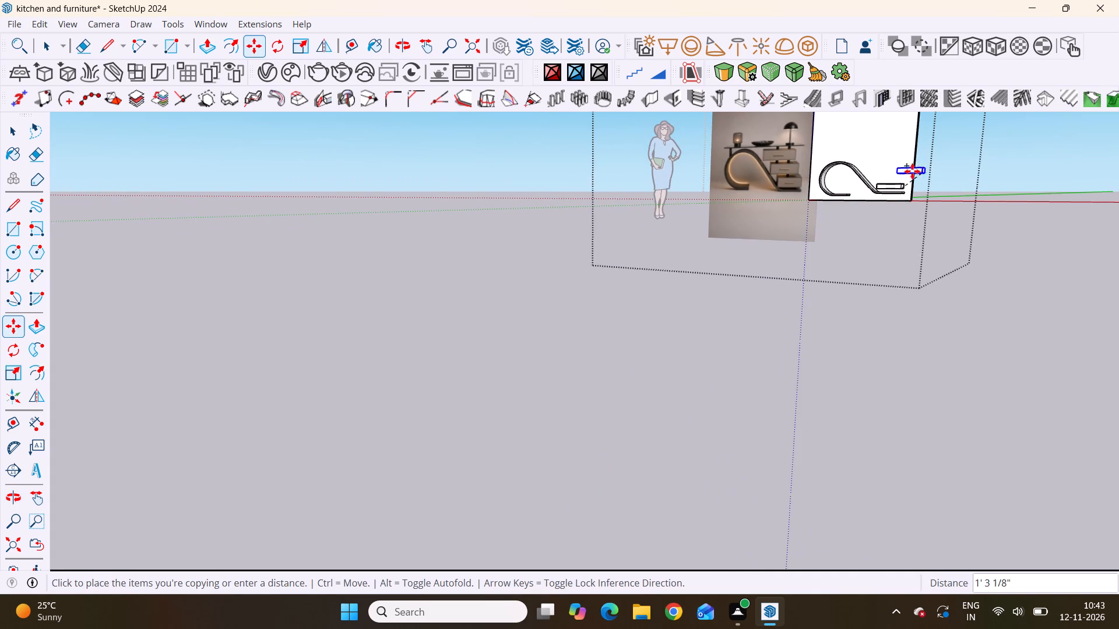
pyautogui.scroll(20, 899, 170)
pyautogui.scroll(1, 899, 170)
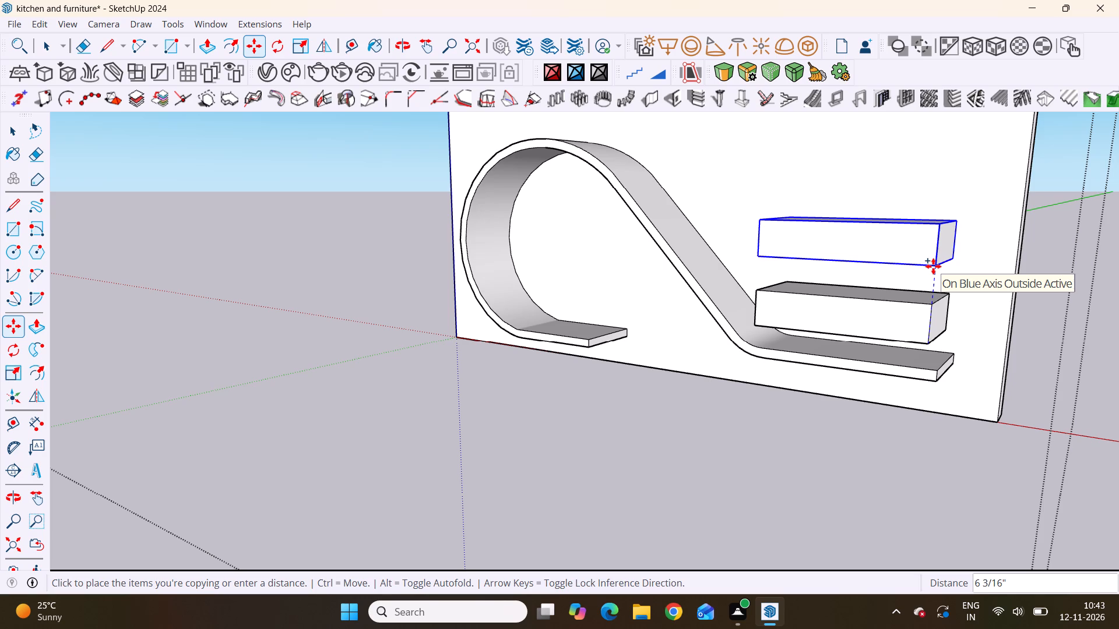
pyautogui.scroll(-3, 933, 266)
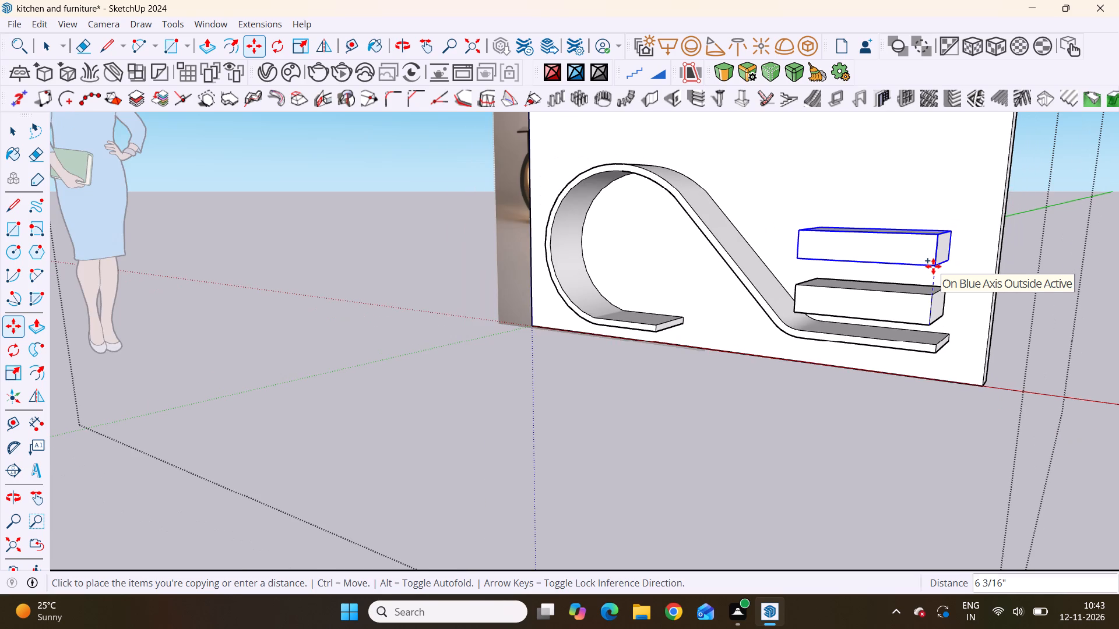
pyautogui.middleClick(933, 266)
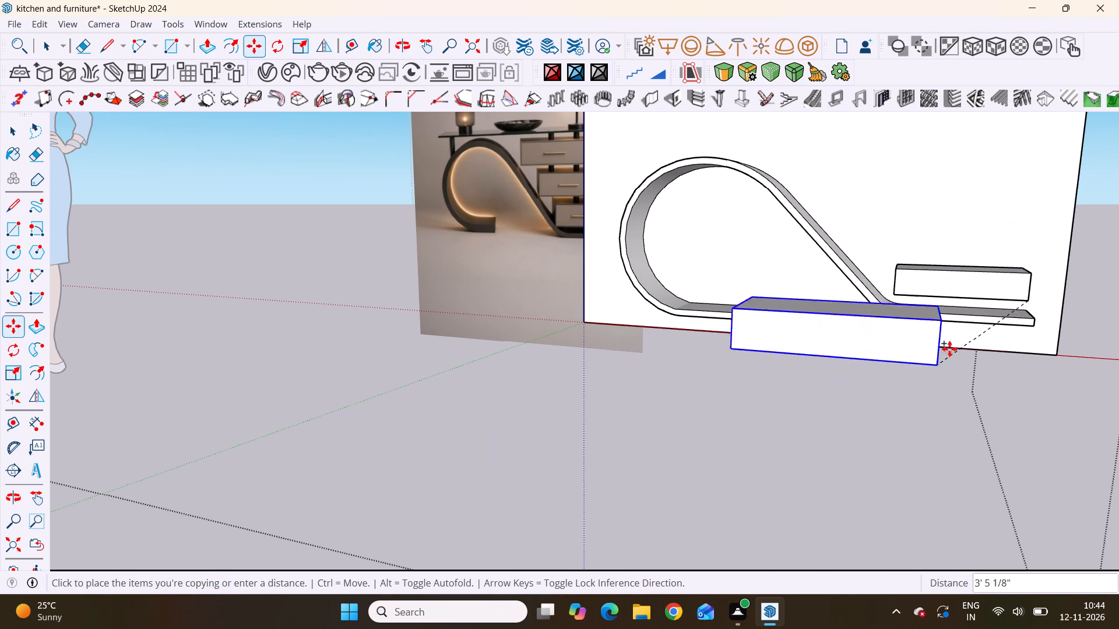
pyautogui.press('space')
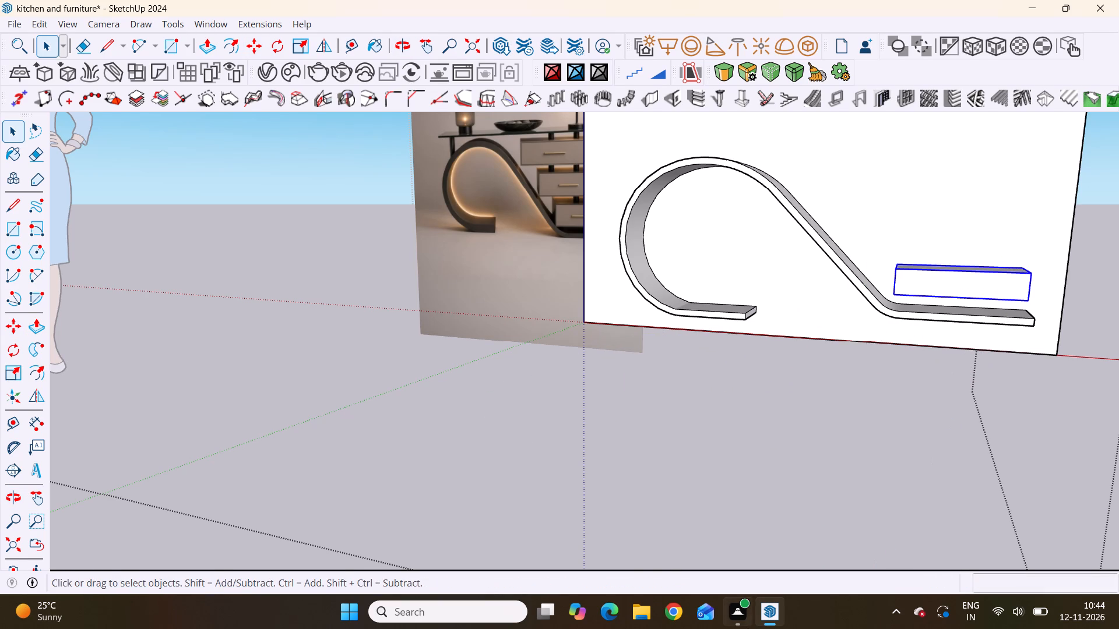
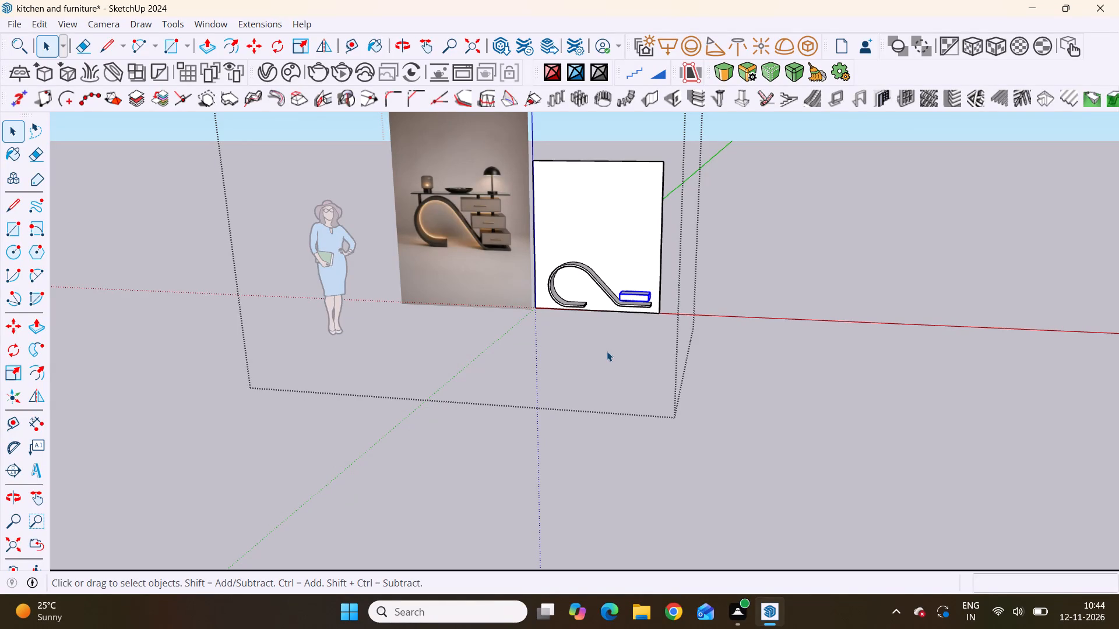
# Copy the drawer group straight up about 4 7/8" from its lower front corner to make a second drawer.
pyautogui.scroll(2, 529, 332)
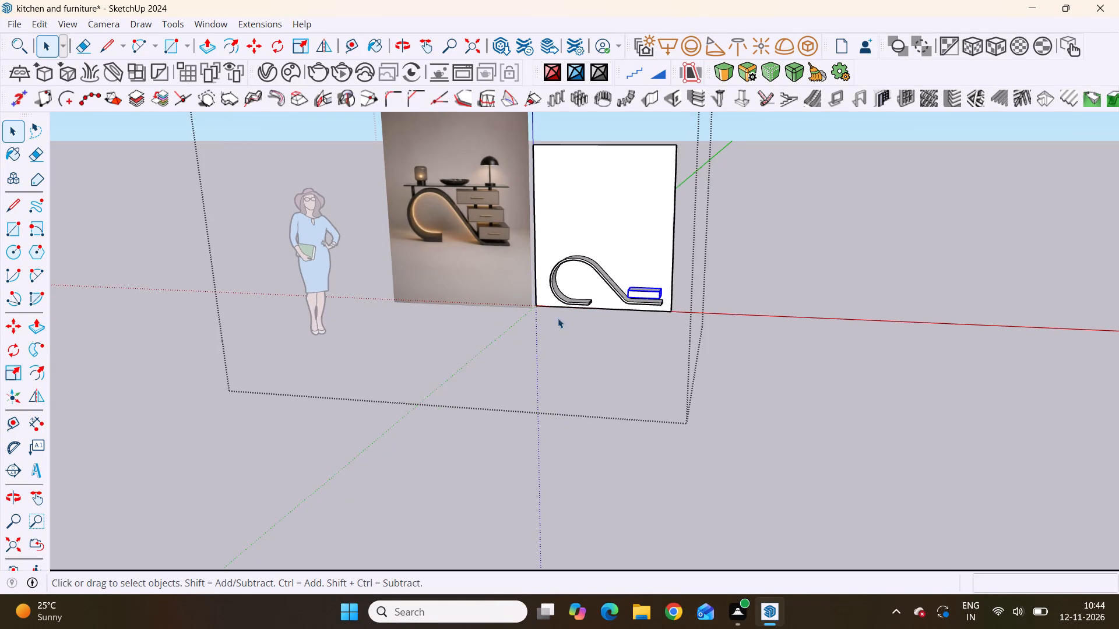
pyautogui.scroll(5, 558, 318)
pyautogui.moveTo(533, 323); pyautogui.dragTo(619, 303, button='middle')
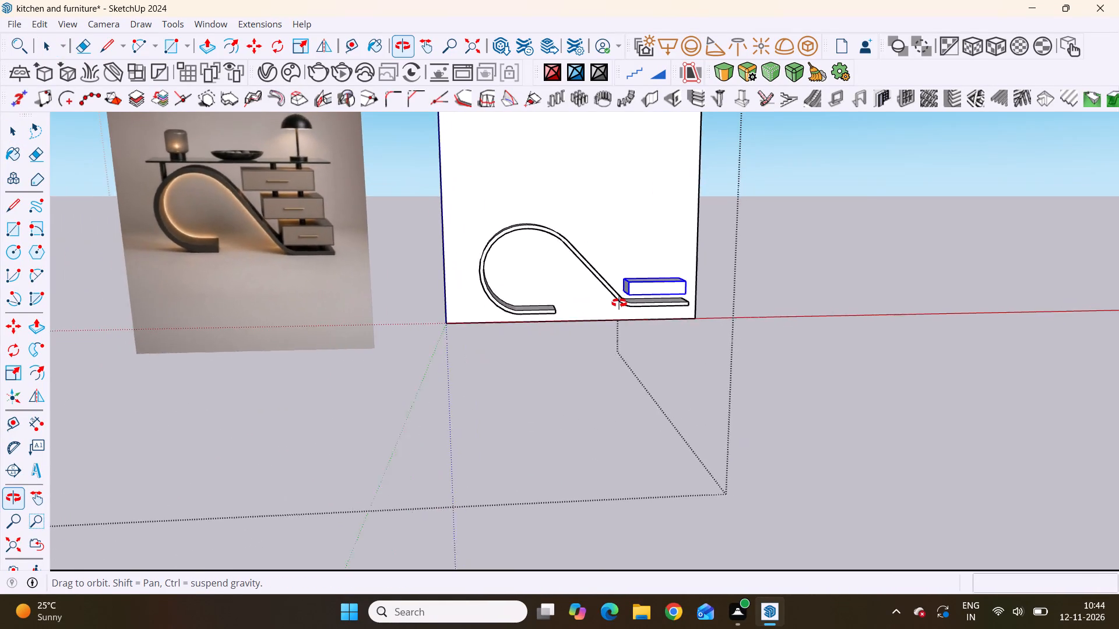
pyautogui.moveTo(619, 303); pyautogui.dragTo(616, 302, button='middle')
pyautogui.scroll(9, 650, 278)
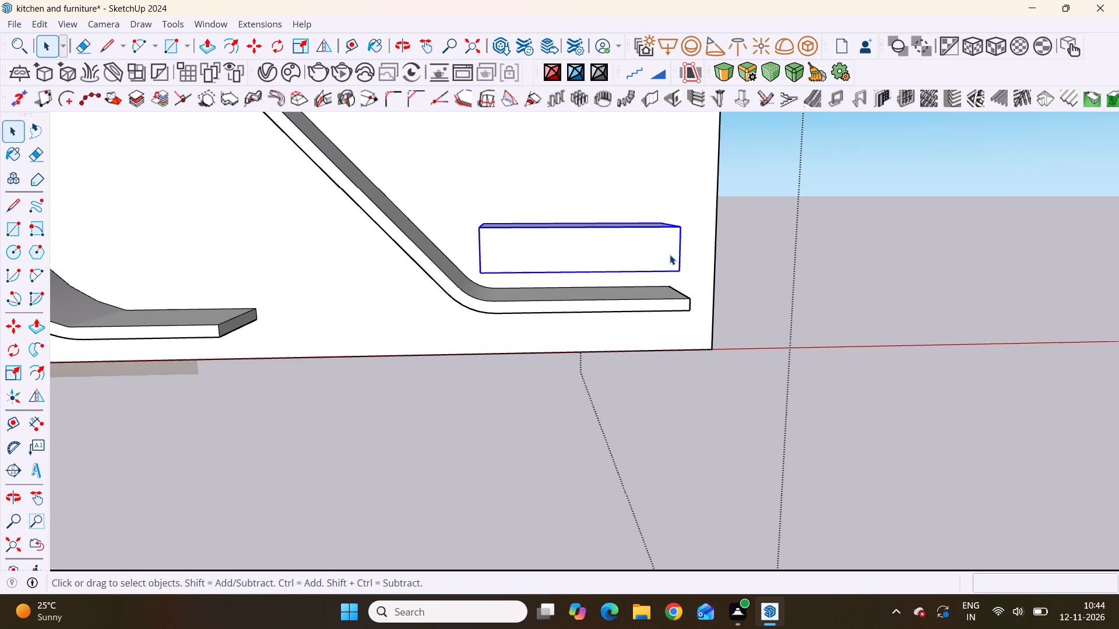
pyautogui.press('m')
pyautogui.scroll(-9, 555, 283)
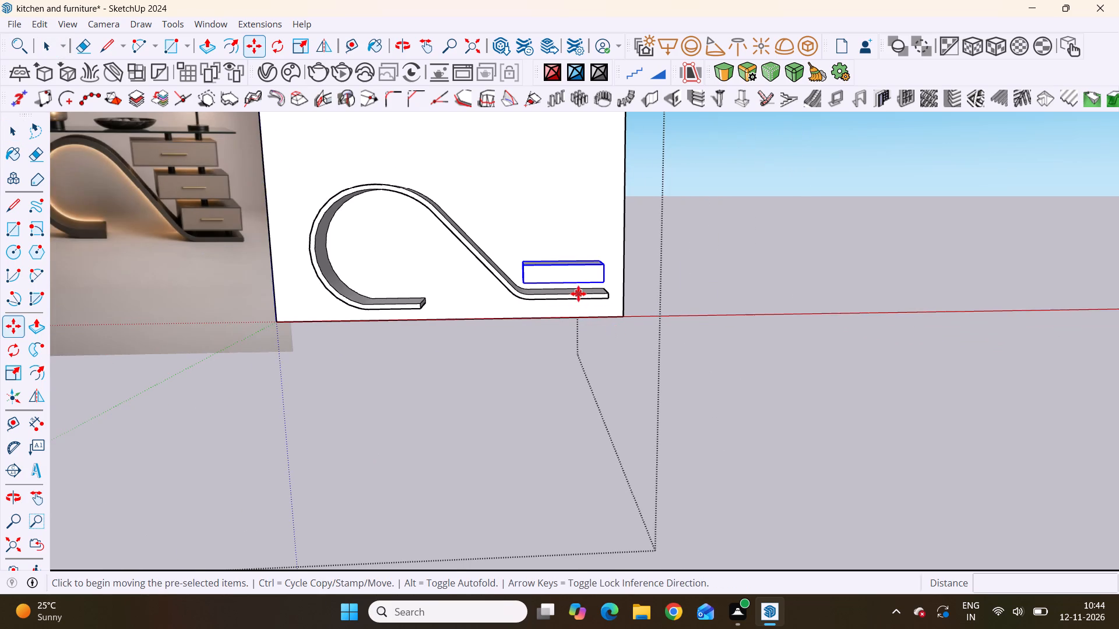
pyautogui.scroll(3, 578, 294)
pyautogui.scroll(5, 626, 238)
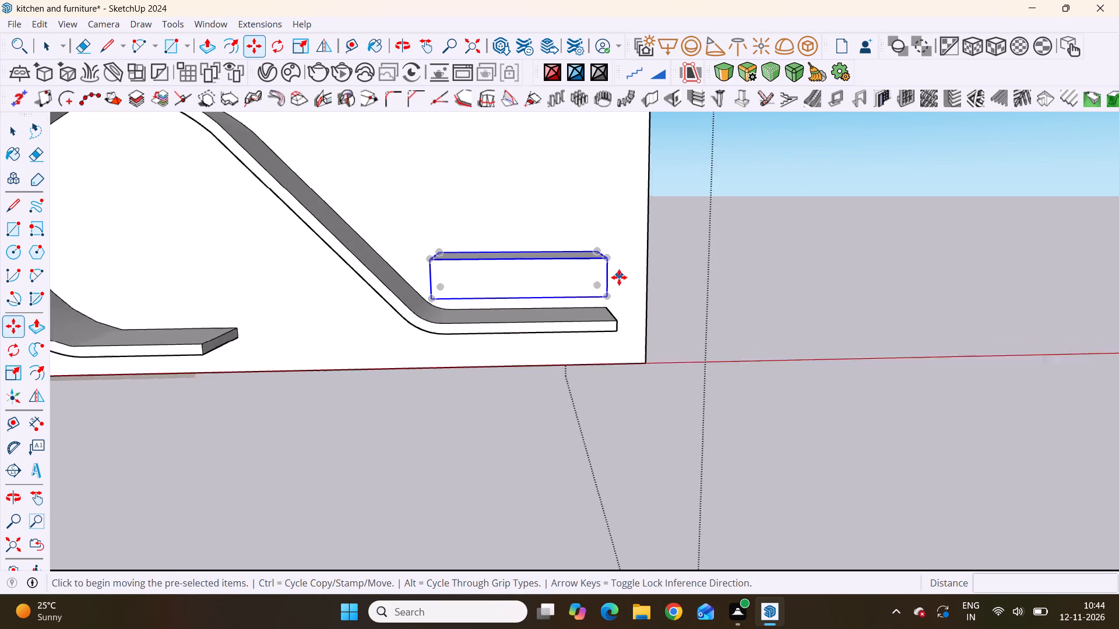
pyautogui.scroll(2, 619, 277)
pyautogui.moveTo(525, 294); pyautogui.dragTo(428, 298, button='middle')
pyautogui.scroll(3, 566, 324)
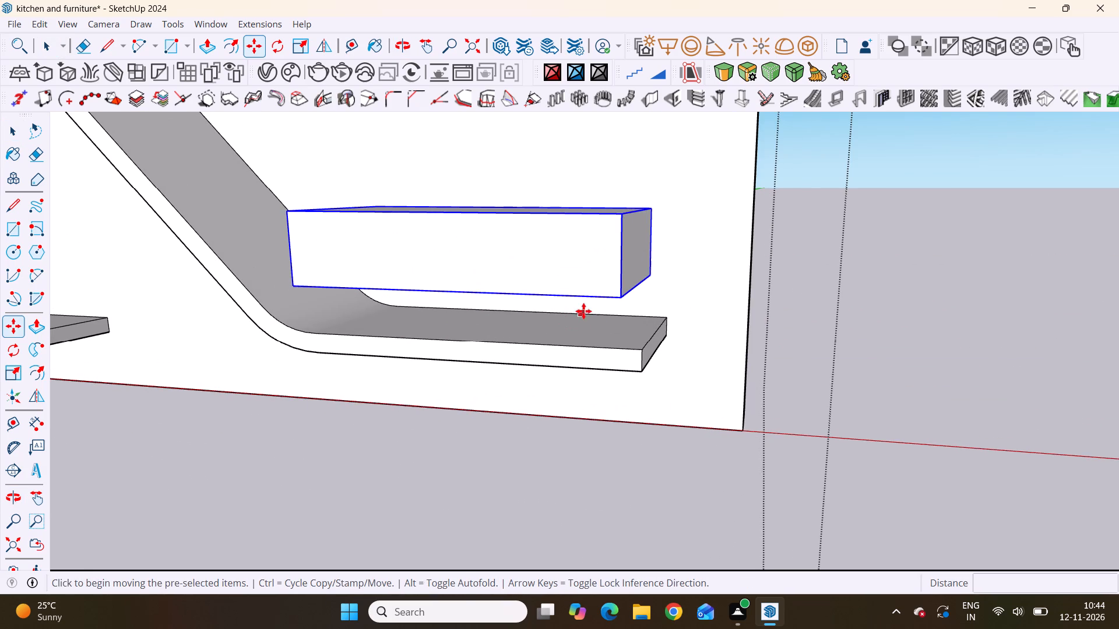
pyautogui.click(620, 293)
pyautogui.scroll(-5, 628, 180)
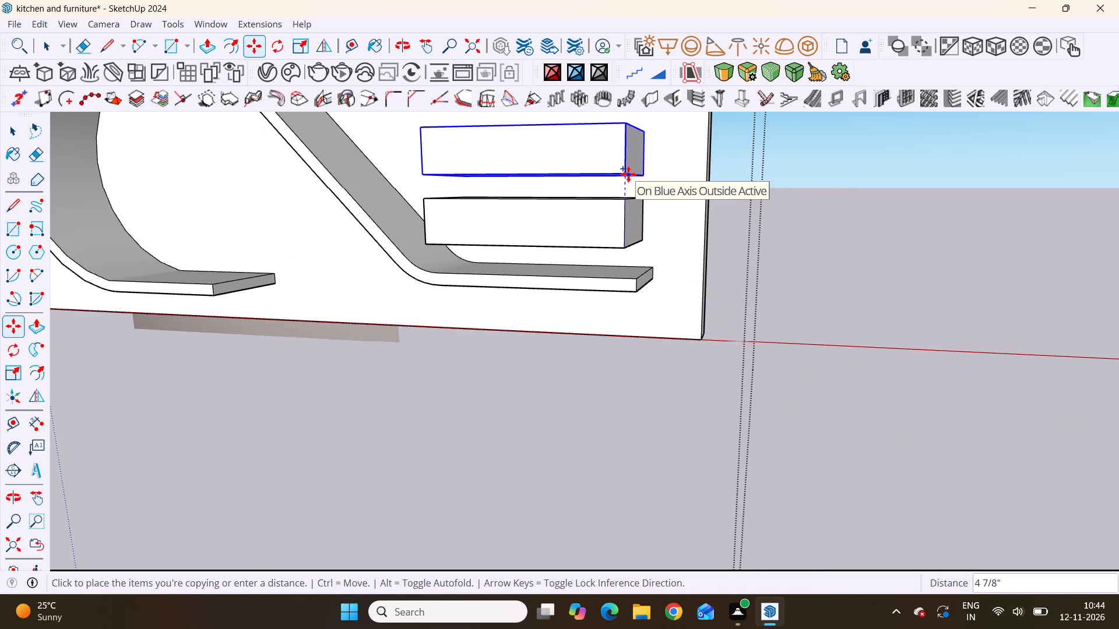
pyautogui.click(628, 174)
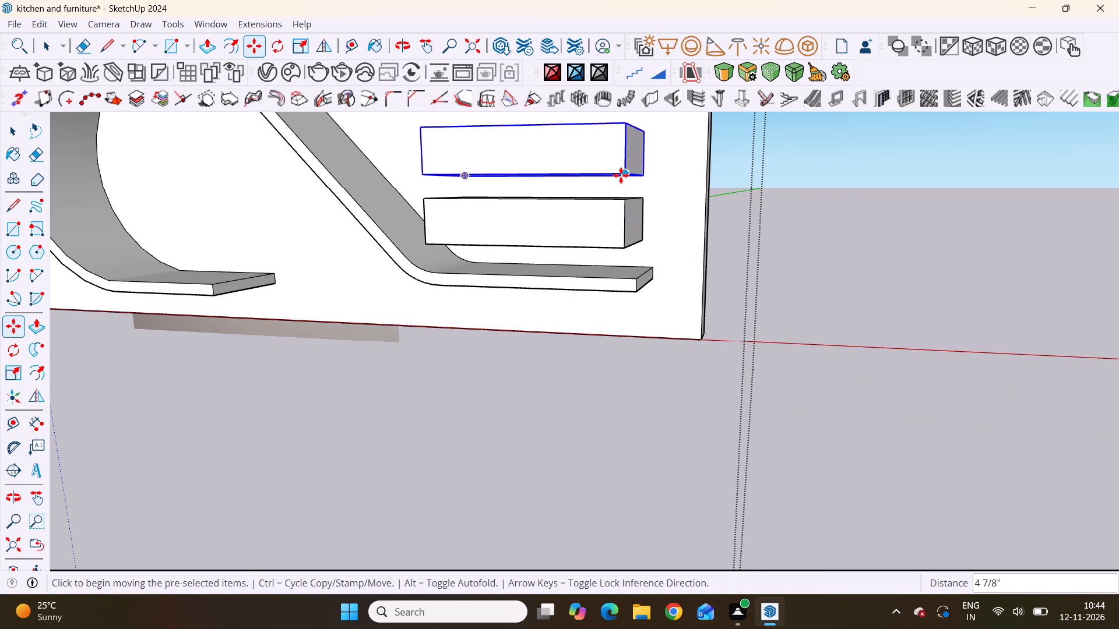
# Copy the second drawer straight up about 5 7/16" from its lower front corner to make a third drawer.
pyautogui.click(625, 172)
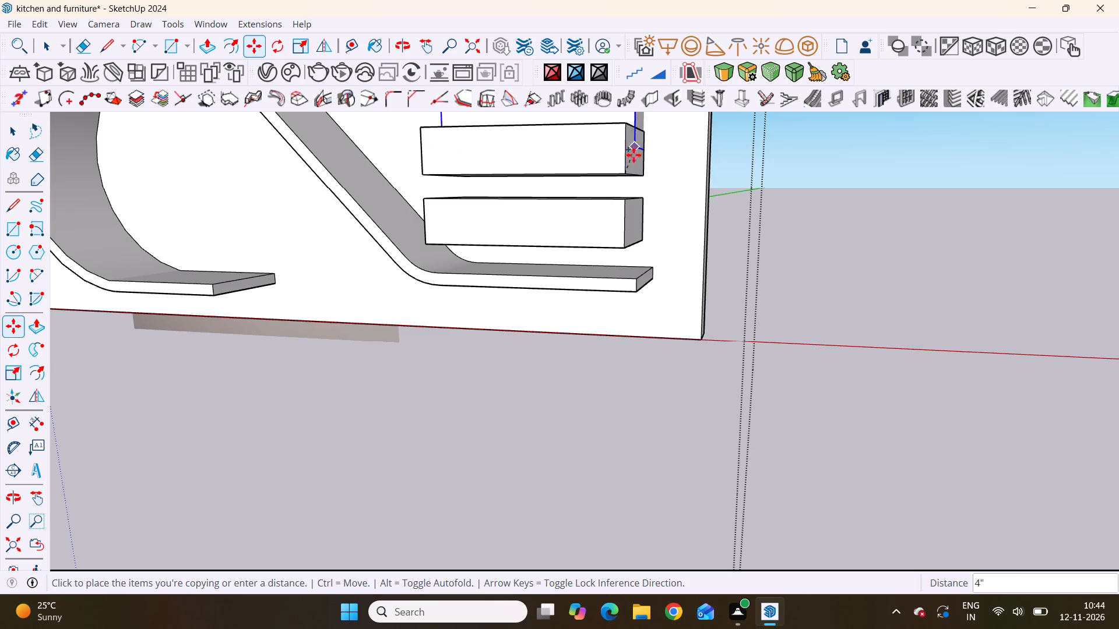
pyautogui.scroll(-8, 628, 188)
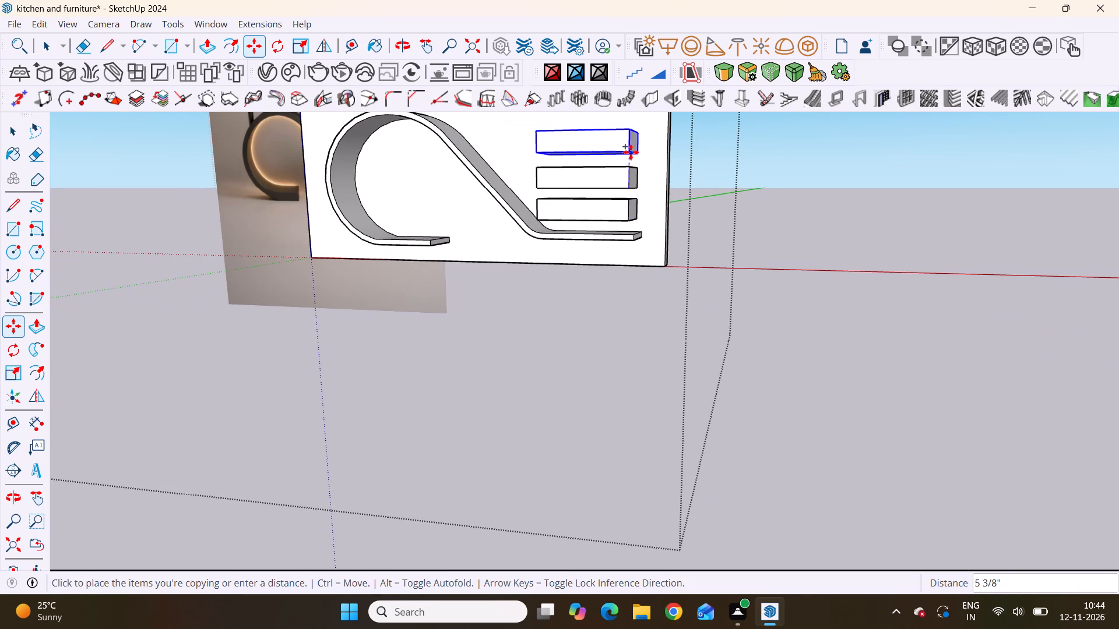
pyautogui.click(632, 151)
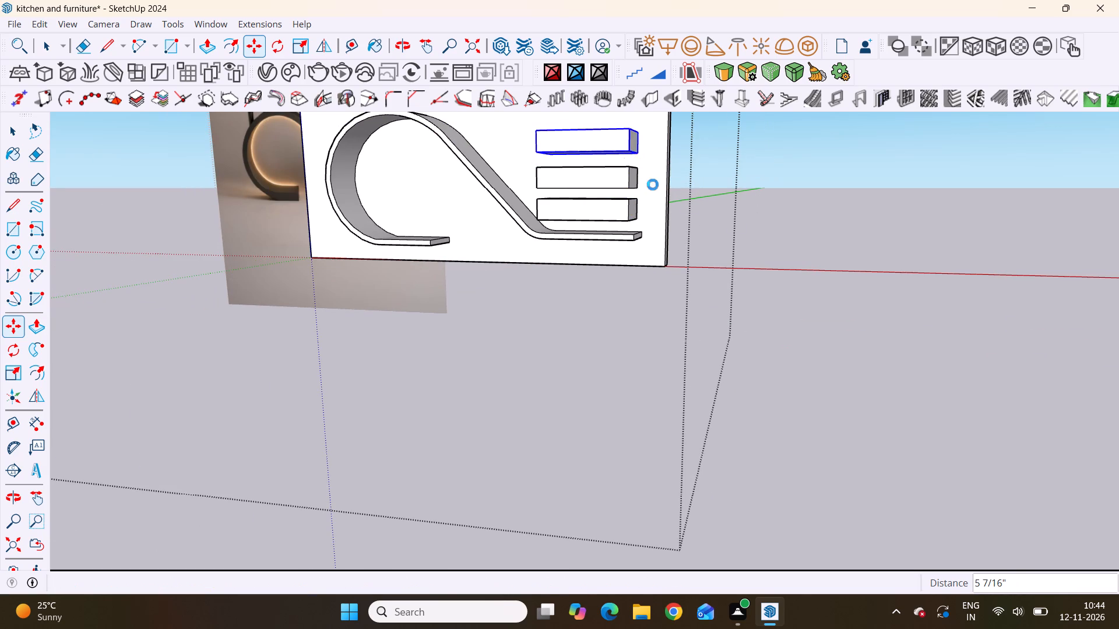
# Compare the three-drawer stack's height and spacing with the curved base and the reference image from several angles.
pyautogui.scroll(-9, 757, 246)
pyautogui.moveTo(626, 289); pyautogui.dragTo(692, 244, button='middle')
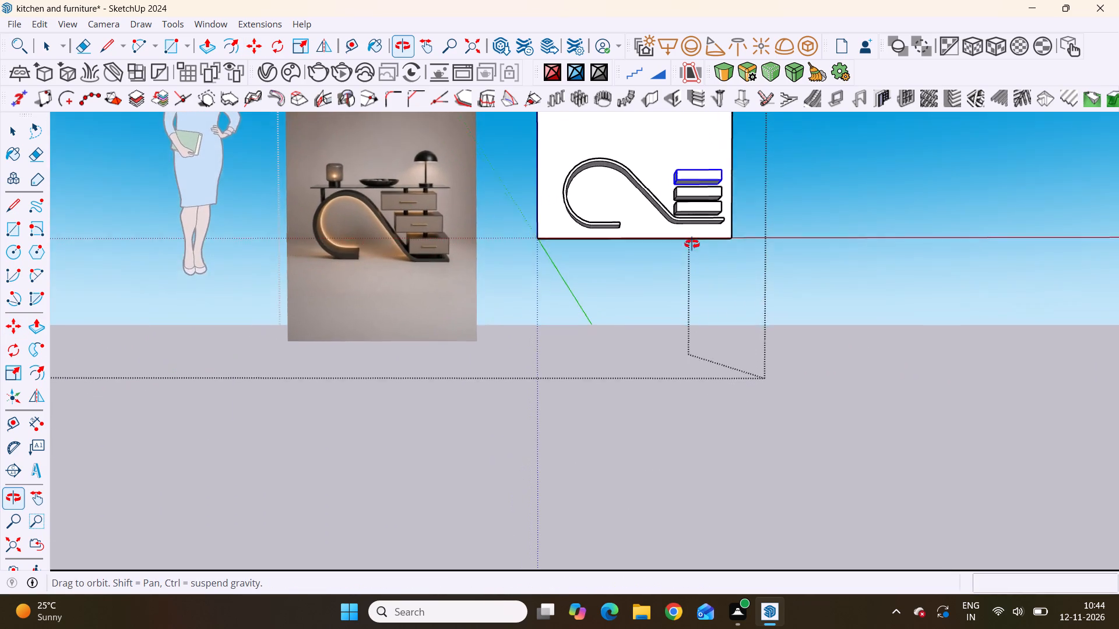
pyautogui.moveTo(692, 244); pyautogui.dragTo(688, 273, button='middle')
pyautogui.scroll(5, 688, 273)
pyautogui.scroll(-6, 688, 274)
pyautogui.scroll(7, 620, 178)
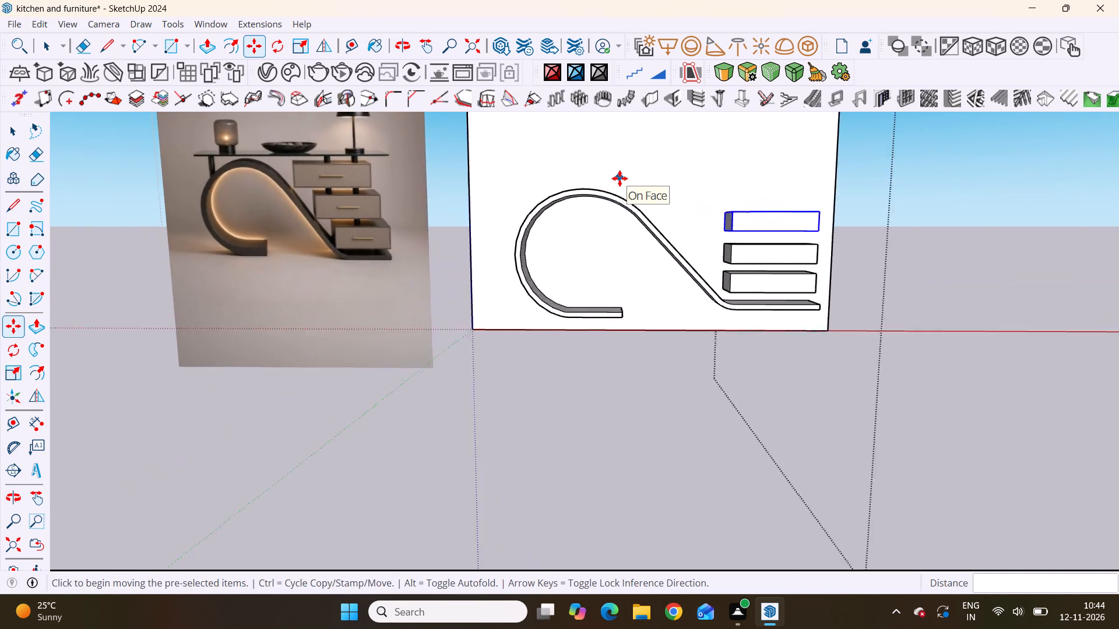
pyautogui.scroll(6, 620, 178)
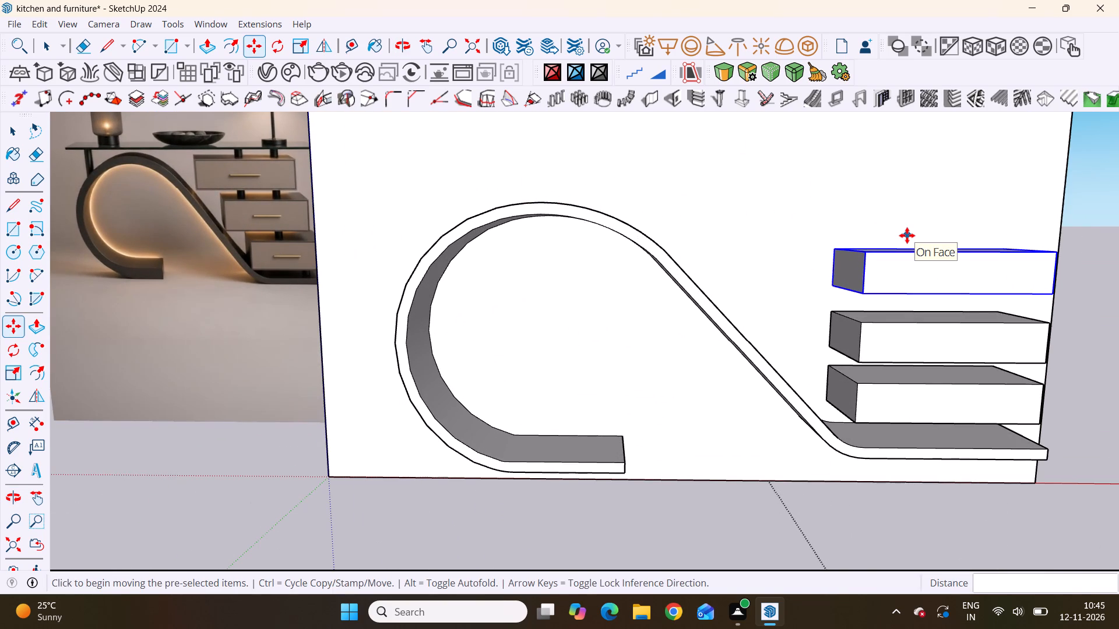
pyautogui.scroll(-5, 607, 219)
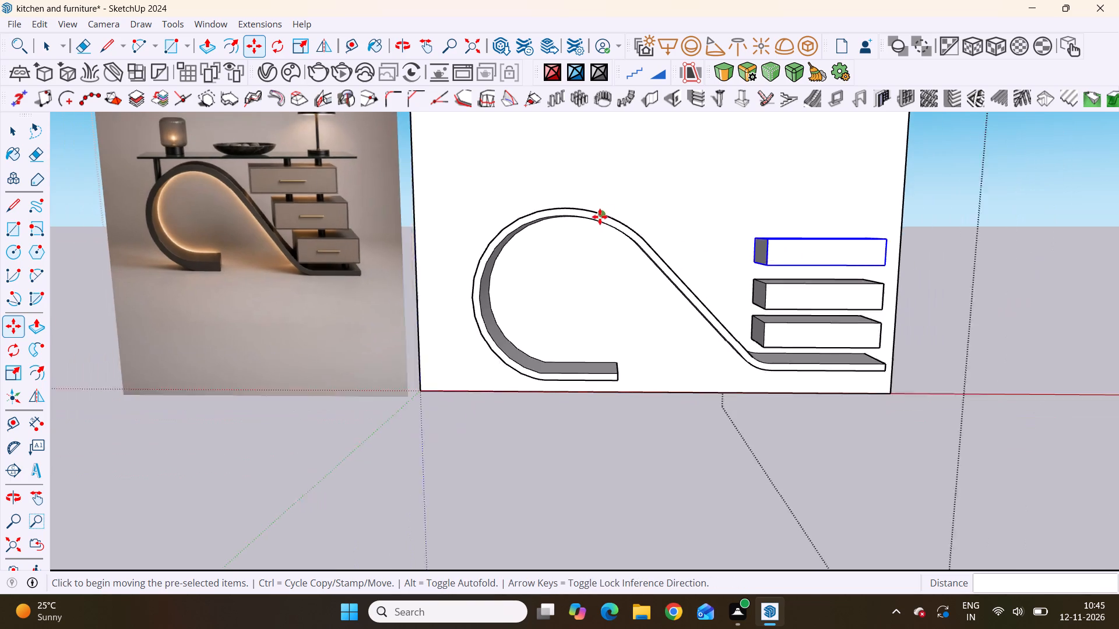
pyautogui.scroll(-5, 600, 217)
pyautogui.scroll(9, 780, 274)
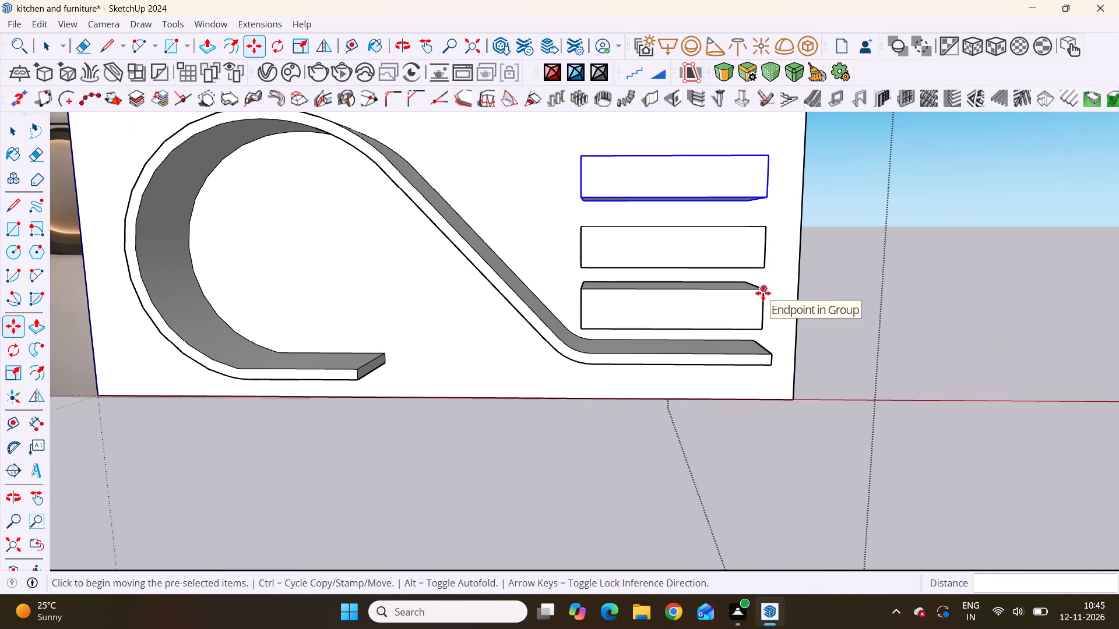
pyautogui.moveTo(797, 333); pyautogui.dragTo(629, 185, button='middle')
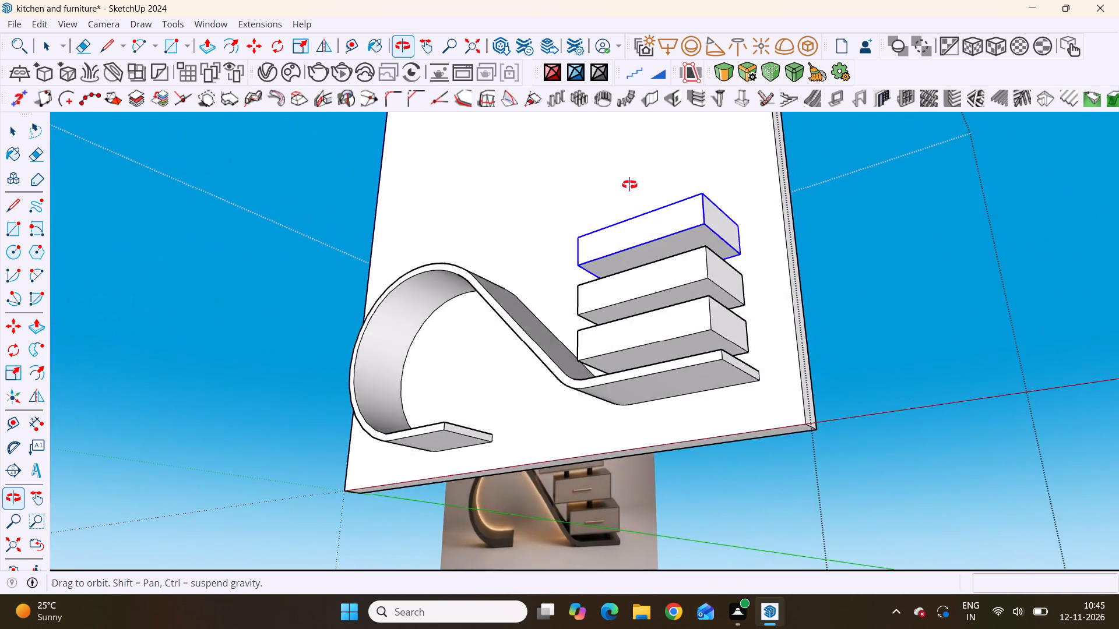
pyautogui.moveTo(629, 185); pyautogui.dragTo(766, 302, button='middle')
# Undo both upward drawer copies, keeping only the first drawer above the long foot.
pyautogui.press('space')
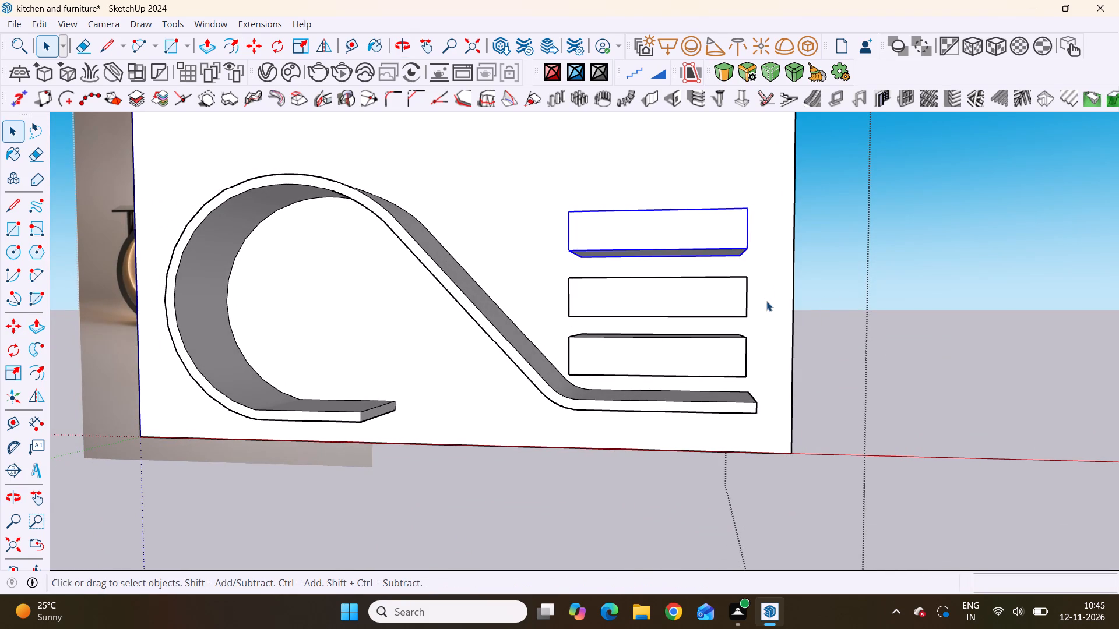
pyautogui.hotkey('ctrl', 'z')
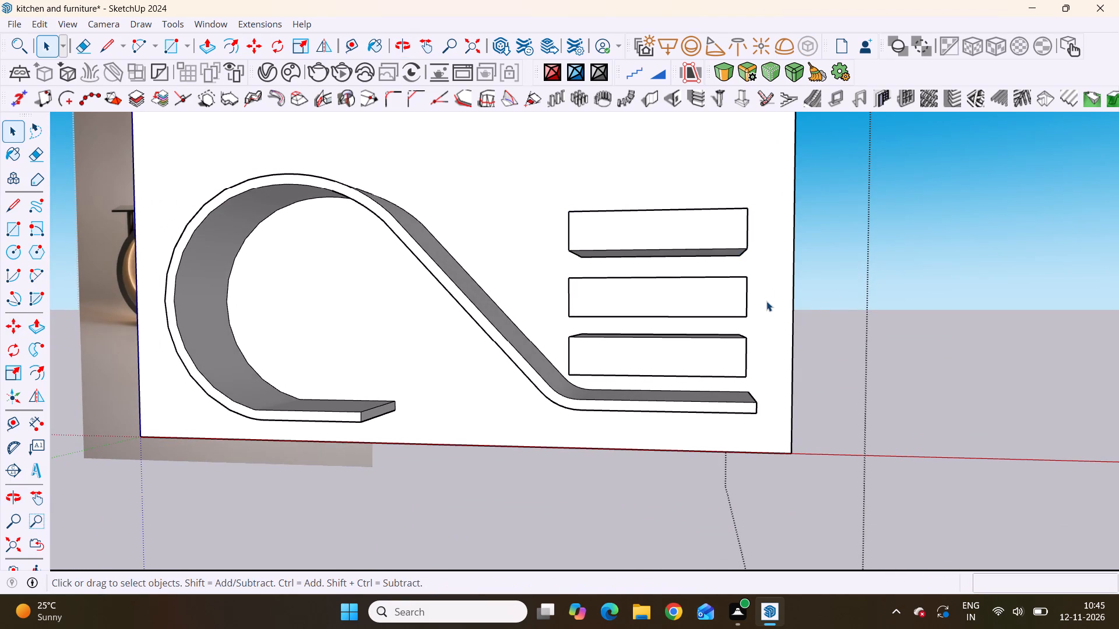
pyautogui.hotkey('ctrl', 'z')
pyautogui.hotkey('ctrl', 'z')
# Inside the drawer group, push/pull the top face up about 1 5/16" to make the drawer taller, then close the group.
pyautogui.moveTo(691, 314); pyautogui.dragTo(689, 422, button='middle')
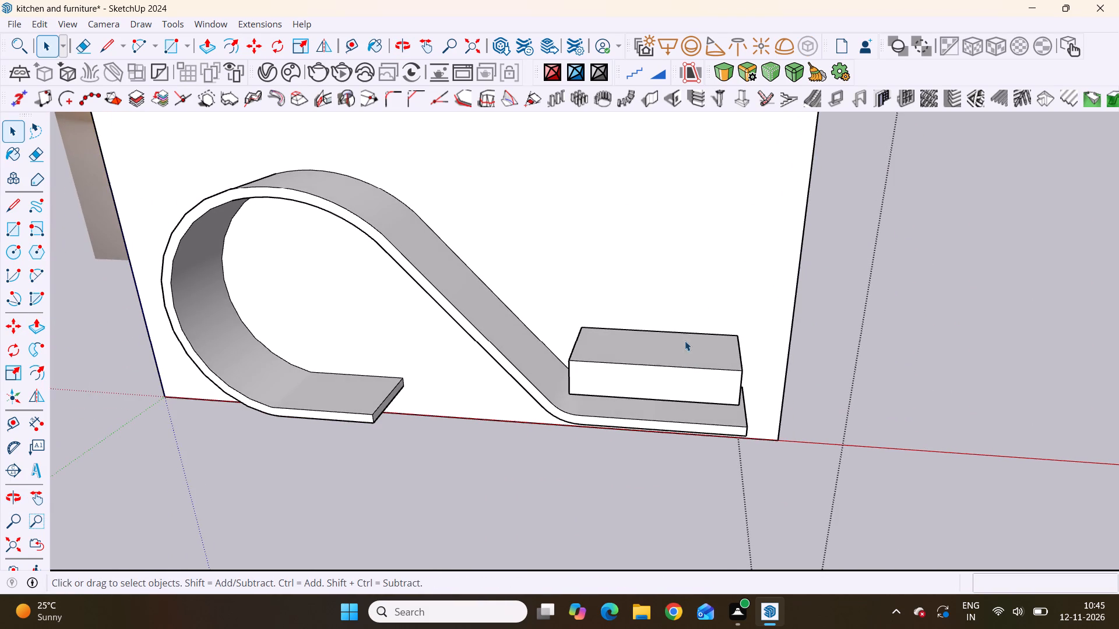
pyautogui.click(699, 335)
pyautogui.moveTo(699, 341); pyautogui.dragTo(698, 349)
pyautogui.click(698, 349)
pyautogui.click(700, 350)
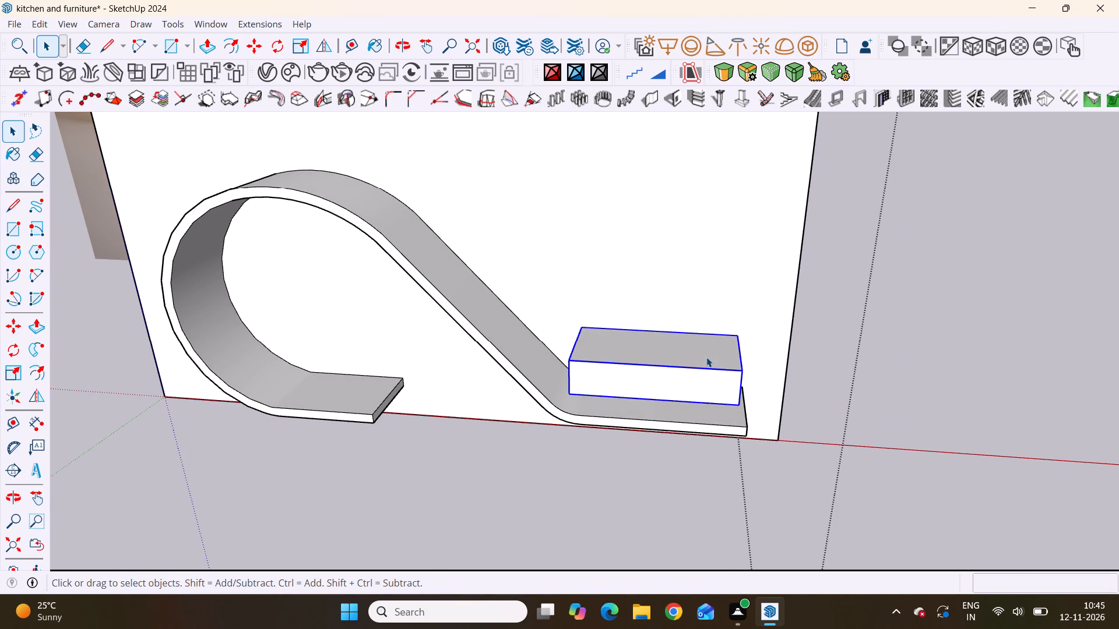
pyautogui.doubleClick(706, 357)
pyautogui.click(706, 357)
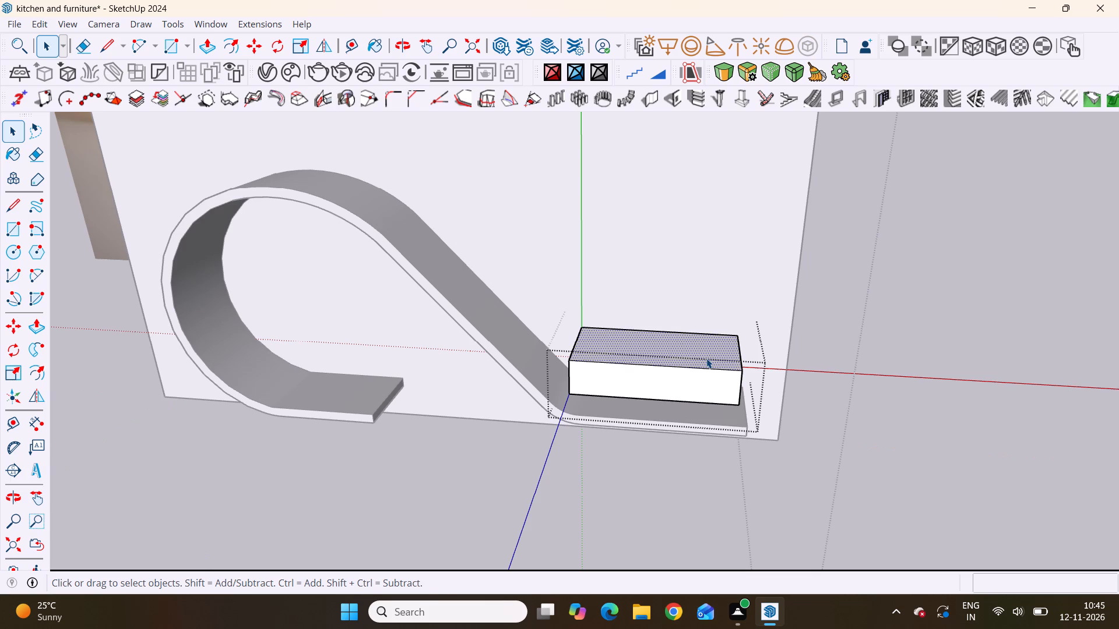
pyautogui.press('p')
pyautogui.click(706, 358)
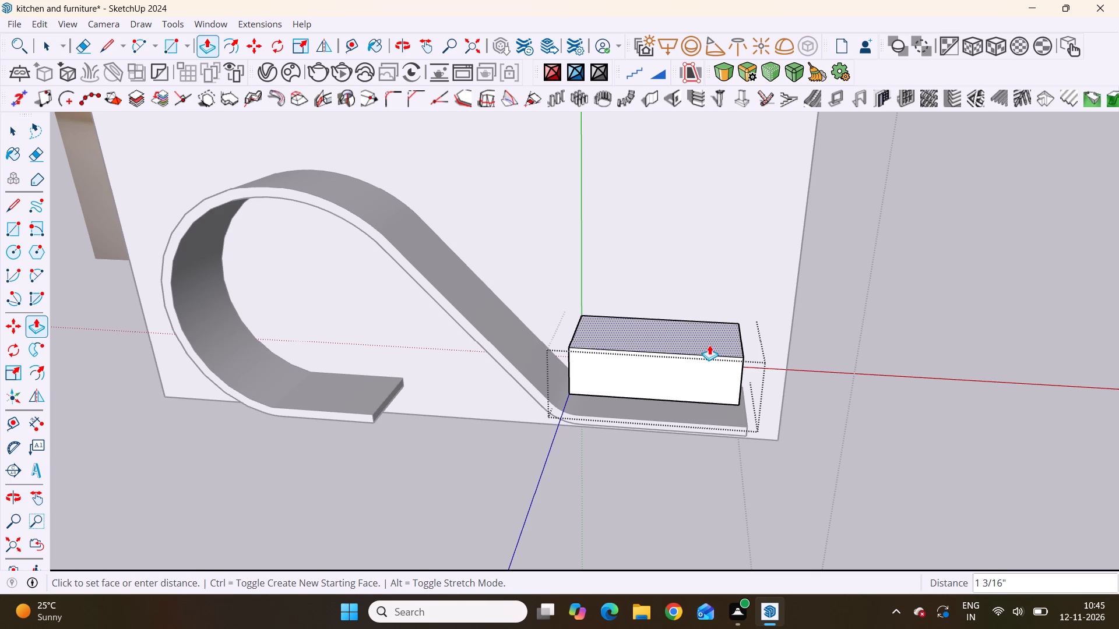
pyautogui.click(709, 344)
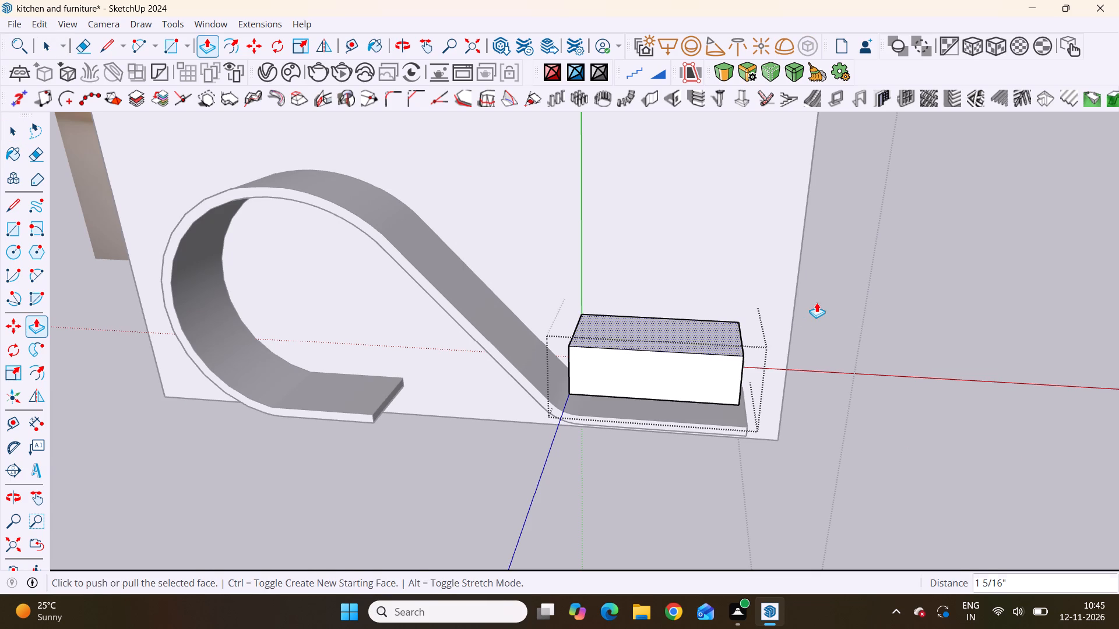
pyautogui.press('space')
pyautogui.click(867, 285)
# Examine the taller drawer's proportions and the curved base's bend from several angles against the reference image.
pyautogui.scroll(-3, 733, 361)
pyautogui.moveTo(702, 387); pyautogui.dragTo(706, 232, button='middle')
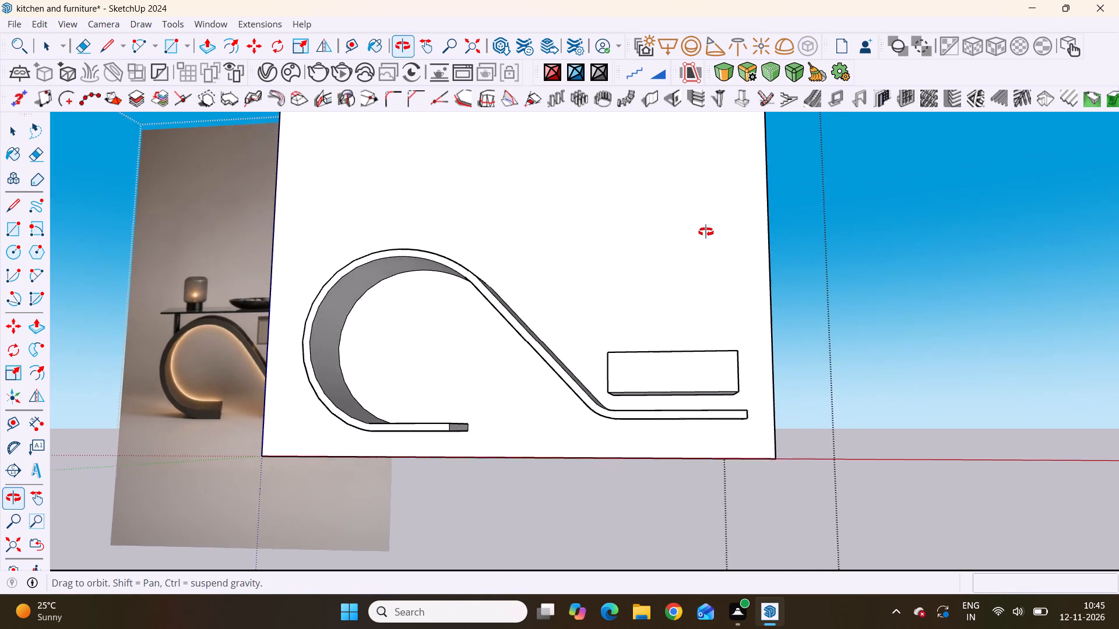
pyautogui.moveTo(706, 232); pyautogui.dragTo(743, 276, button='middle')
pyautogui.scroll(3, 706, 348)
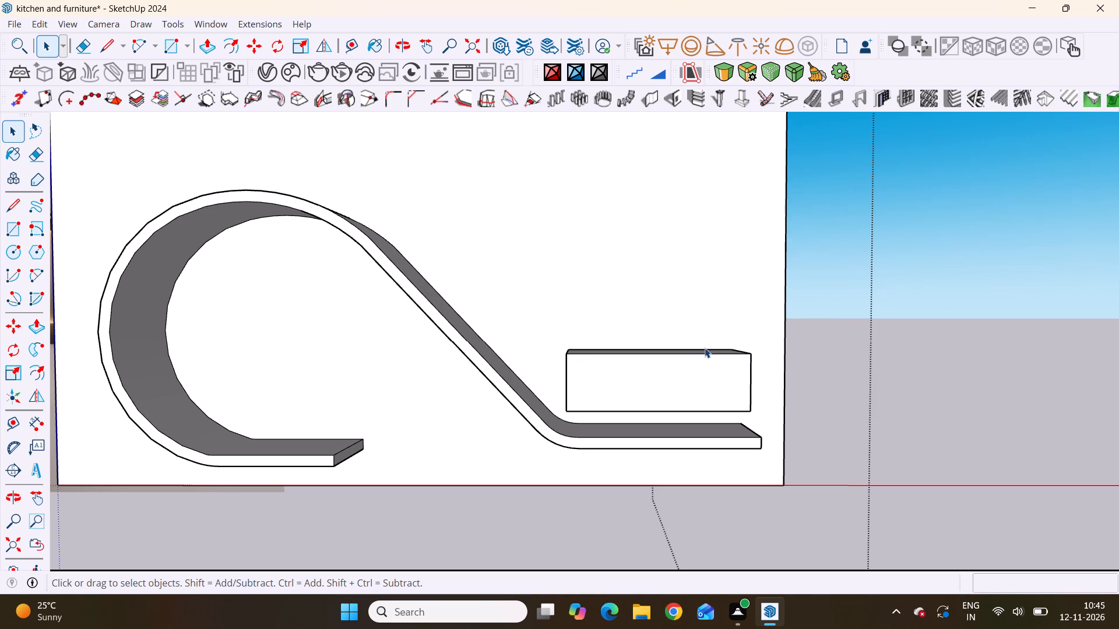
pyautogui.scroll(-9, 698, 337)
pyautogui.moveTo(548, 303); pyautogui.dragTo(541, 268, button='middle')
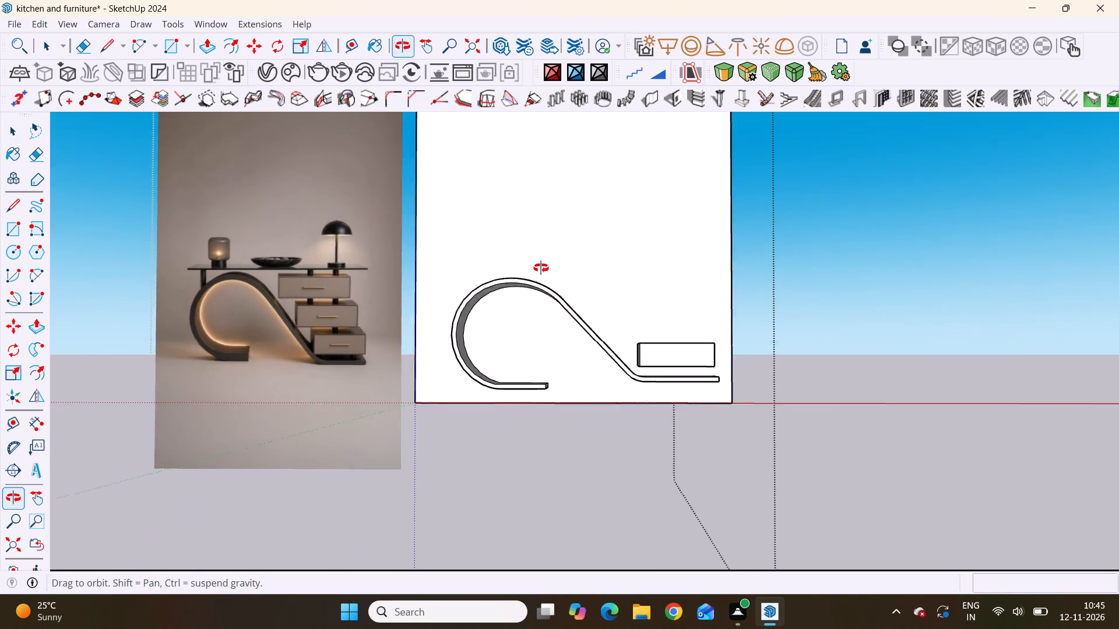
pyautogui.moveTo(541, 268); pyautogui.dragTo(509, 408, button='middle')
pyautogui.scroll(8, 527, 313)
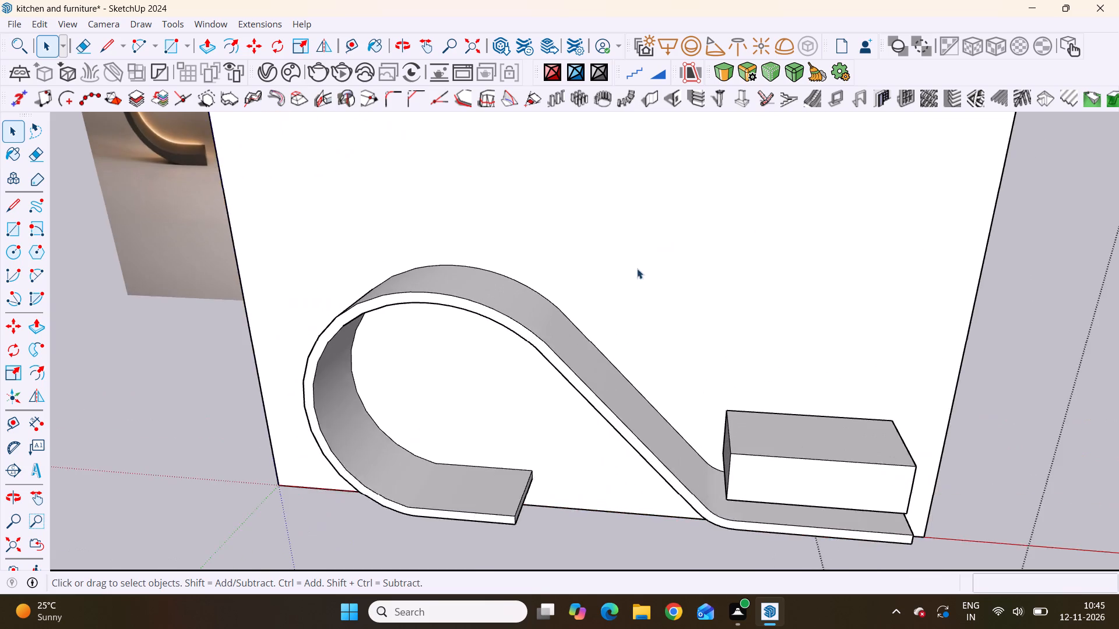
pyautogui.scroll(4, 630, 273)
pyautogui.scroll(3, 474, 409)
pyautogui.scroll(4, 484, 341)
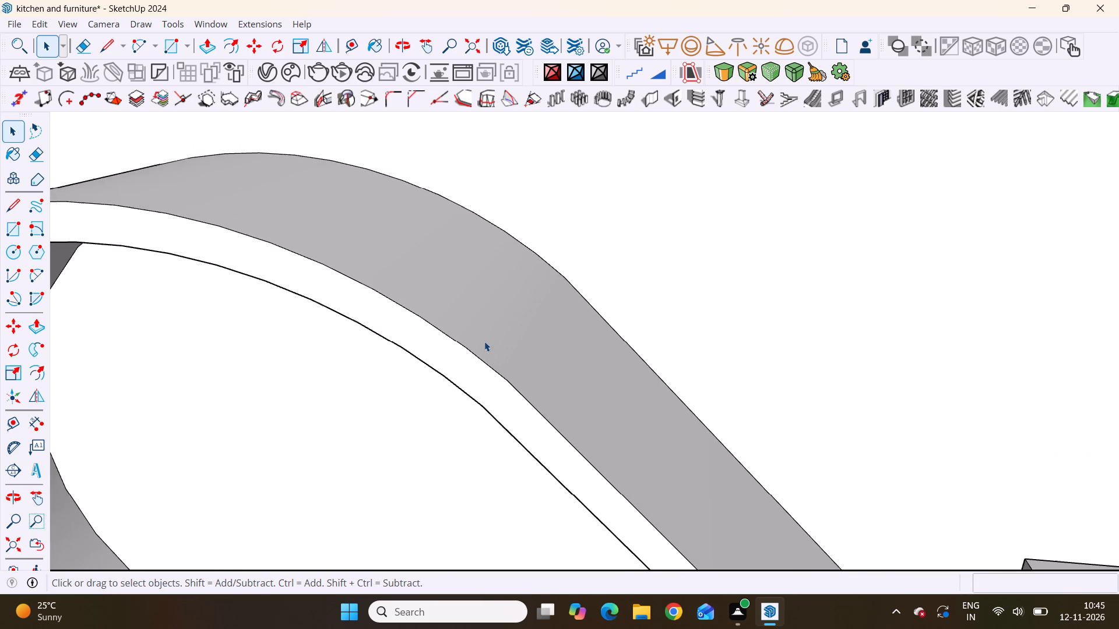
pyautogui.scroll(4, 491, 374)
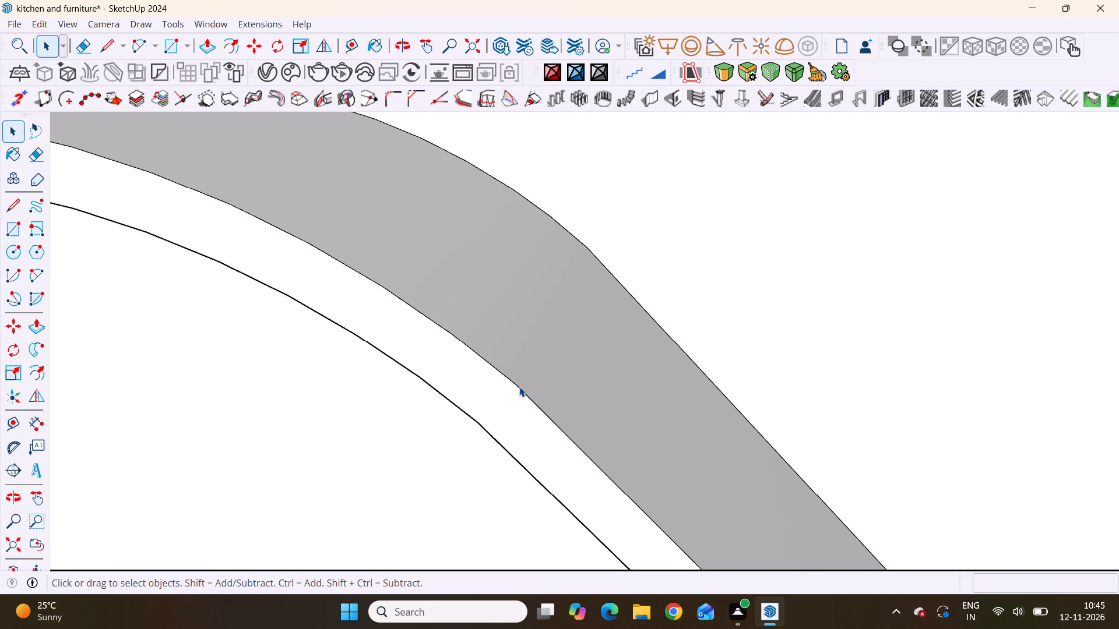
pyautogui.scroll(-20, 527, 372)
pyautogui.moveTo(484, 418); pyautogui.dragTo(534, 357, button='middle')
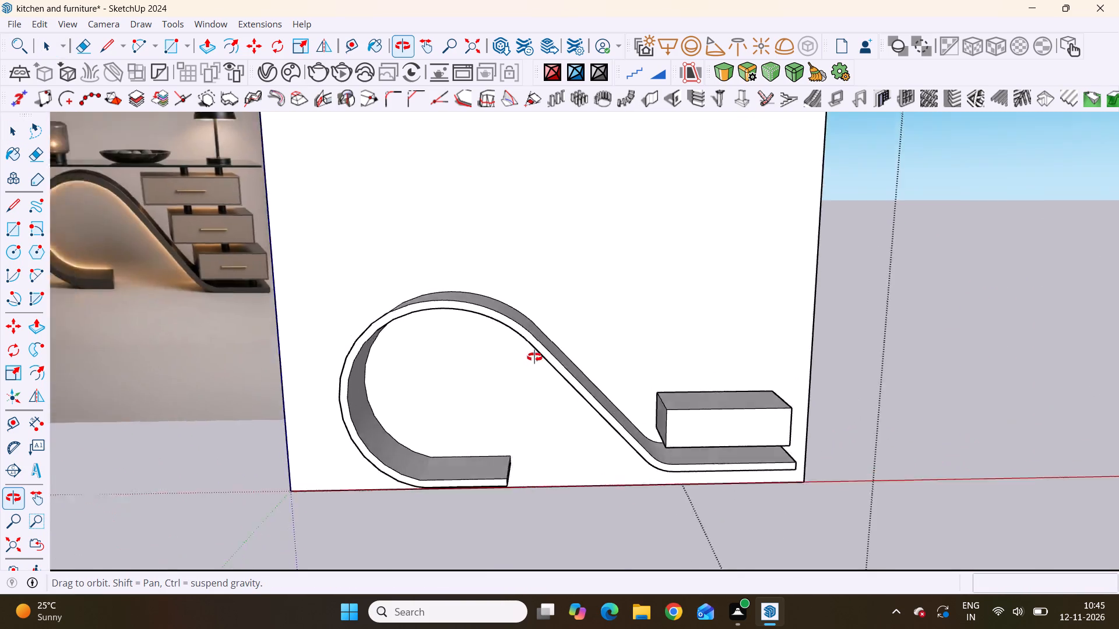
pyautogui.moveTo(534, 357); pyautogui.dragTo(469, 299, button='middle')
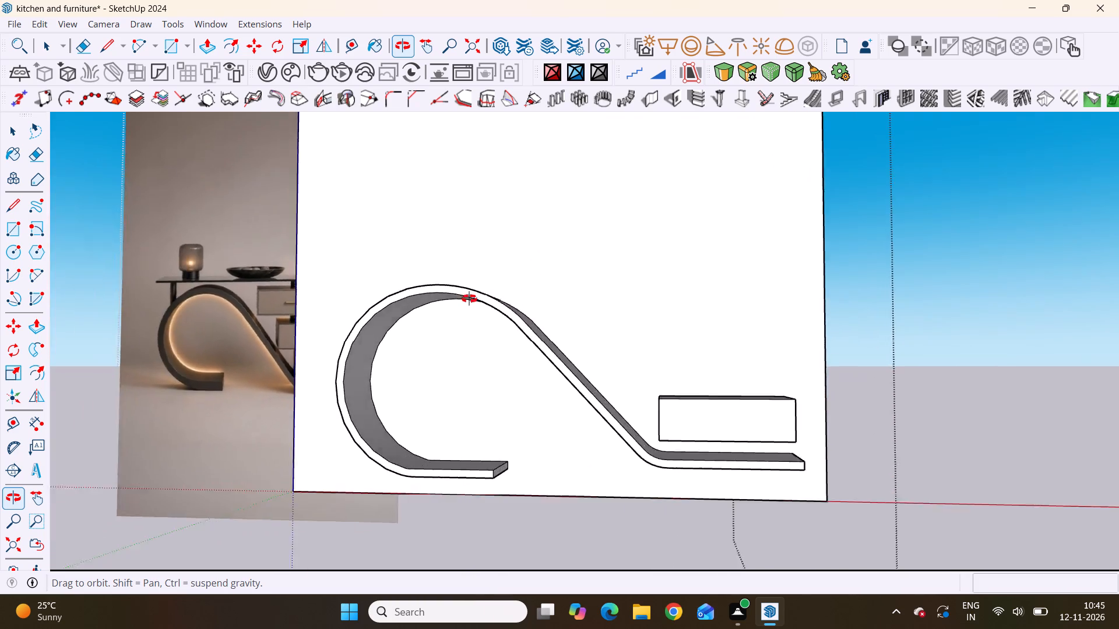
pyautogui.moveTo(469, 299); pyautogui.dragTo(592, 433, button='middle')
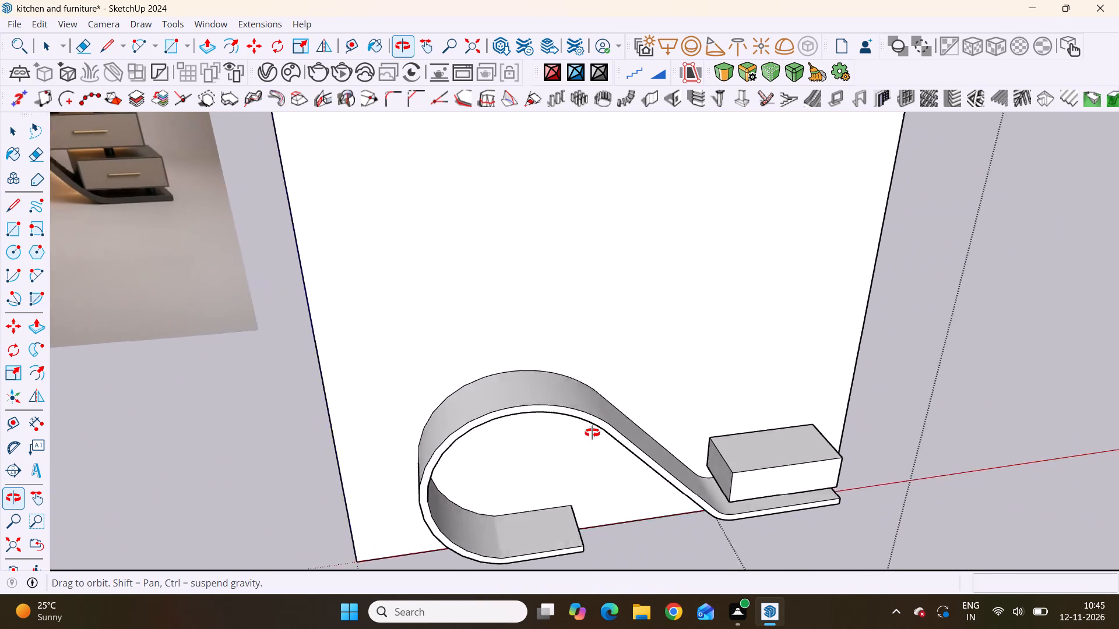
pyautogui.moveTo(592, 433); pyautogui.dragTo(641, 296, button='middle')
pyautogui.scroll(-7, 465, 290)
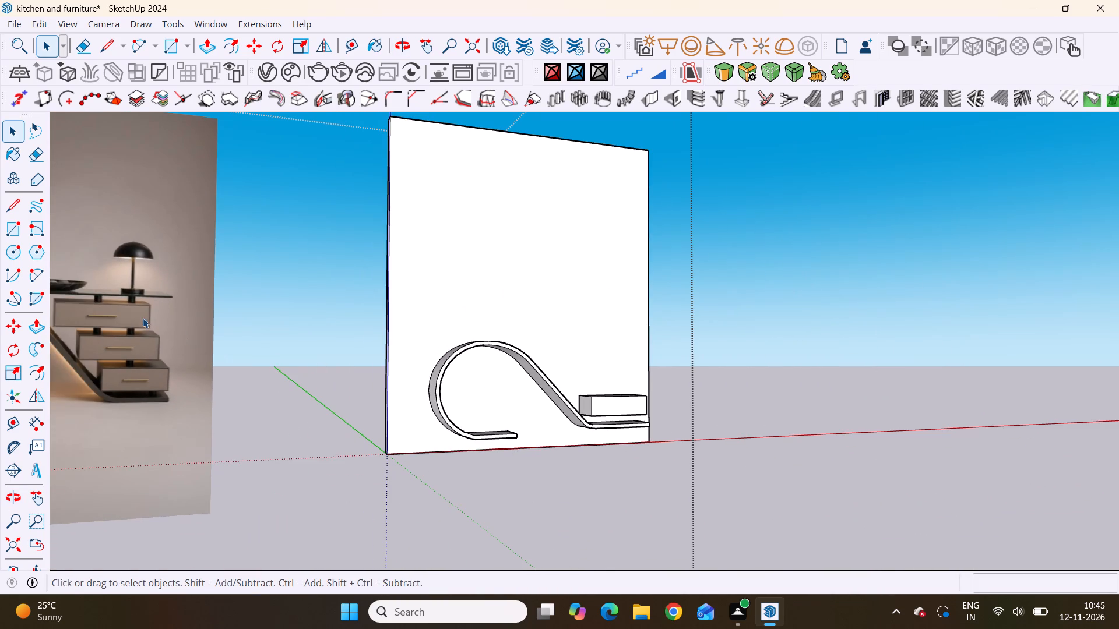
pyautogui.scroll(-3, 445, 337)
pyautogui.moveTo(551, 348); pyautogui.dragTo(432, 346, button='middle')
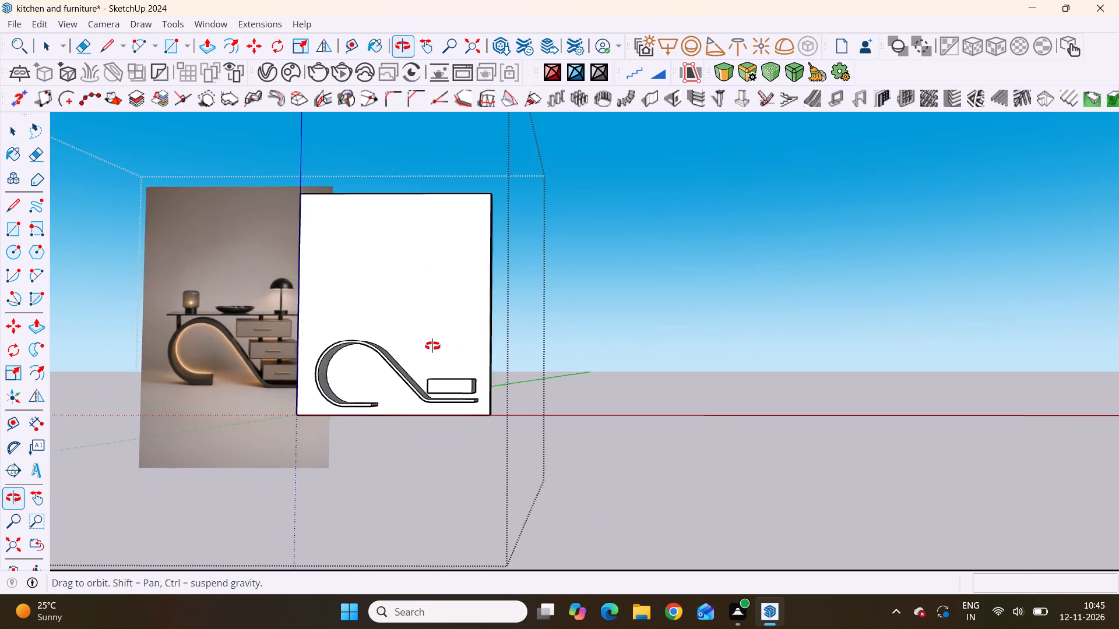
# Stack two copies of the drawer straight above it, the first about 7 3/8" up and the second about 7 13/16" above that.
pyautogui.moveTo(432, 346); pyautogui.dragTo(468, 345, button='middle')
pyautogui.scroll(2, 468, 345)
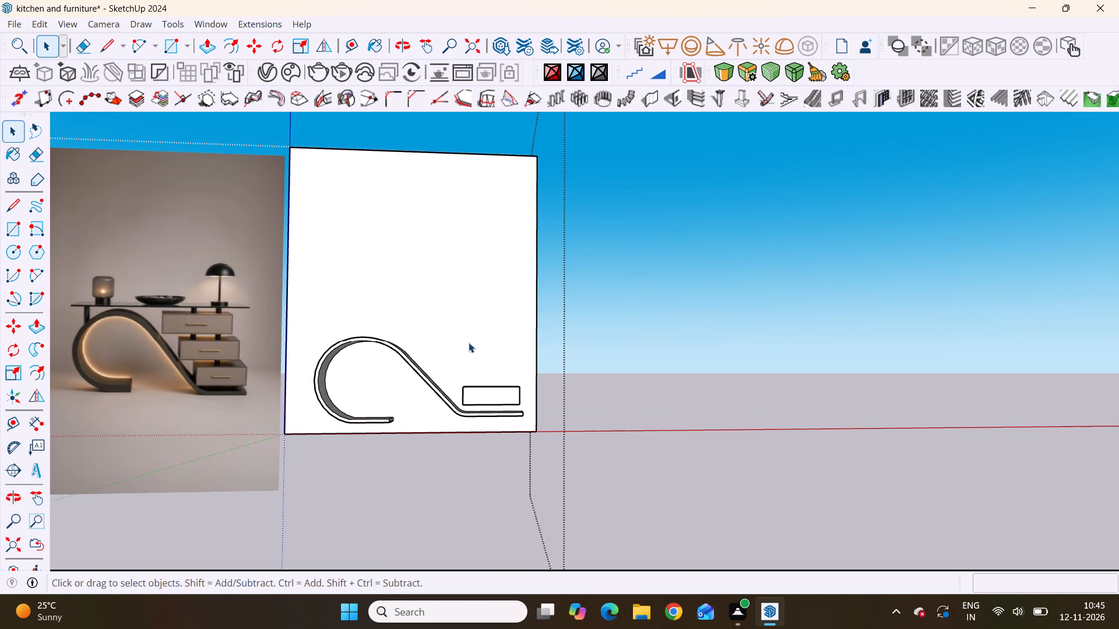
pyautogui.scroll(-3, 475, 390)
pyautogui.moveTo(462, 395); pyautogui.dragTo(442, 437, button='middle')
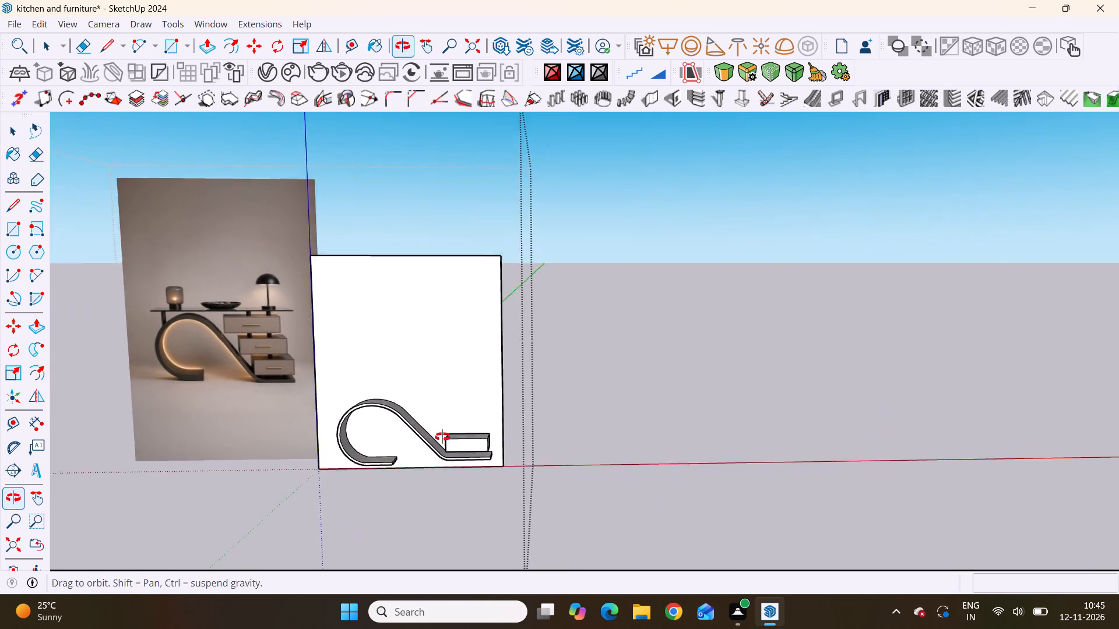
pyautogui.moveTo(442, 437); pyautogui.dragTo(460, 408, button='middle')
pyautogui.scroll(5, 491, 426)
pyautogui.scroll(5, 500, 363)
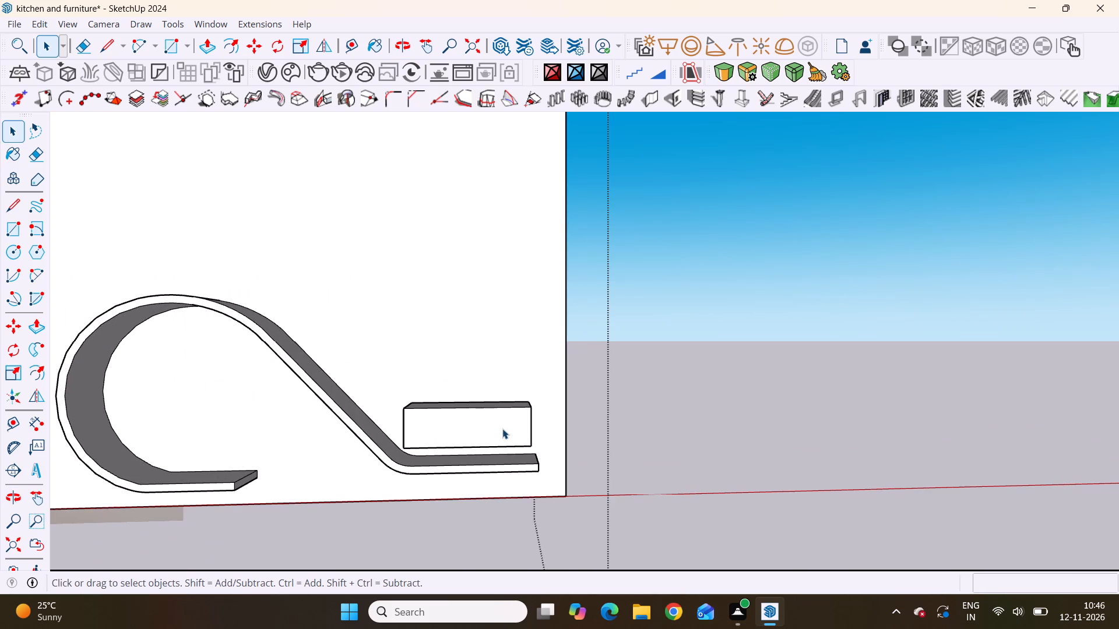
pyautogui.click(508, 423)
pyautogui.scroll(-2, 513, 419)
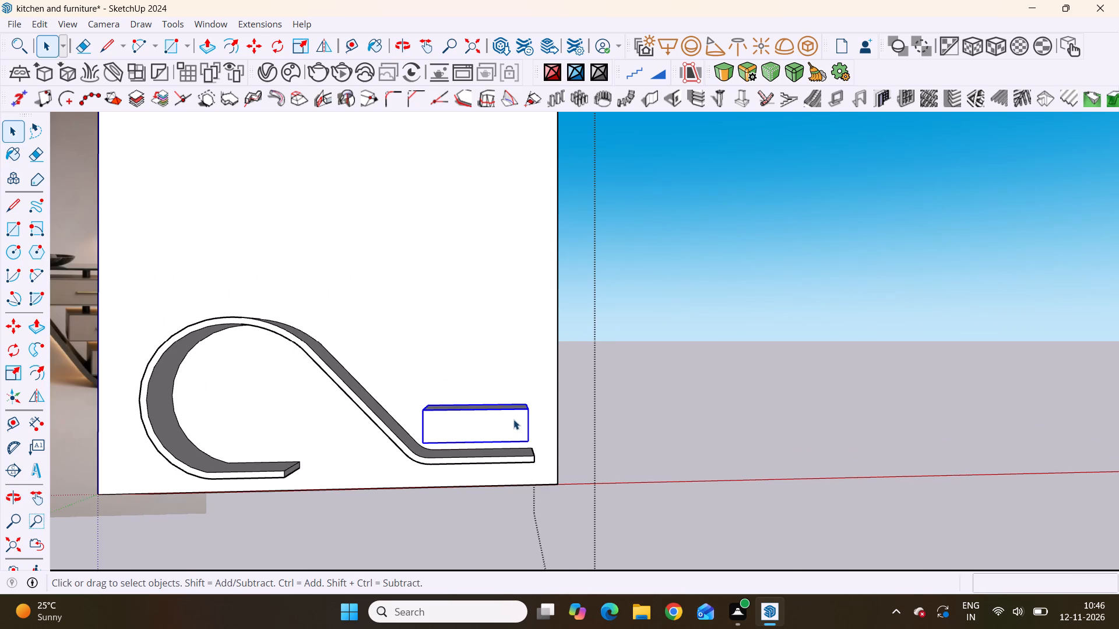
pyautogui.press('m')
pyautogui.scroll(4, 521, 453)
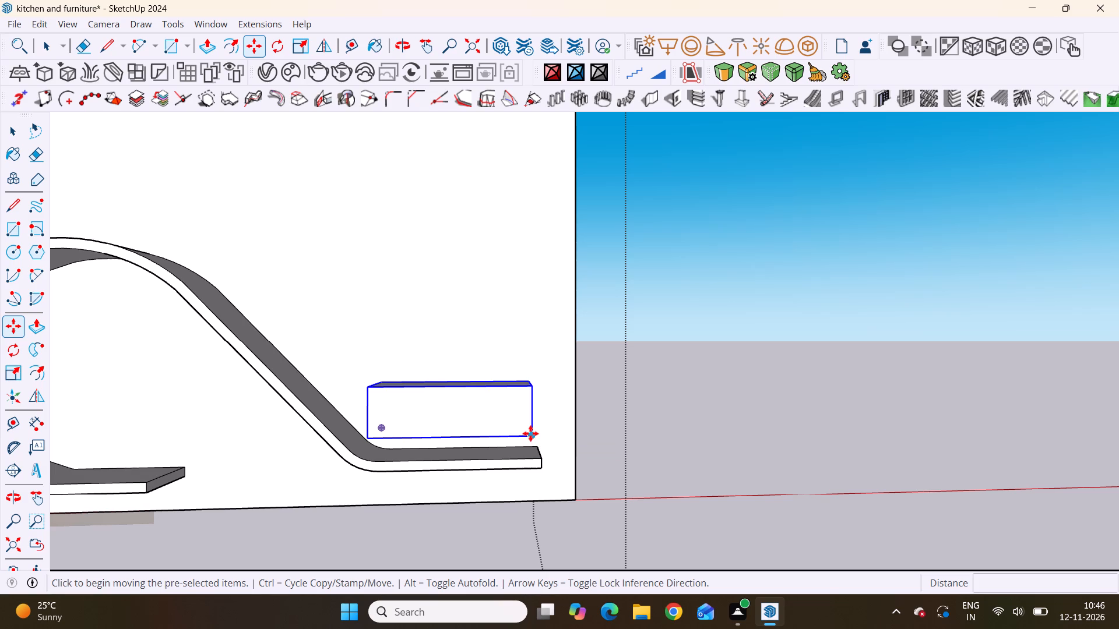
pyautogui.scroll(3, 508, 458)
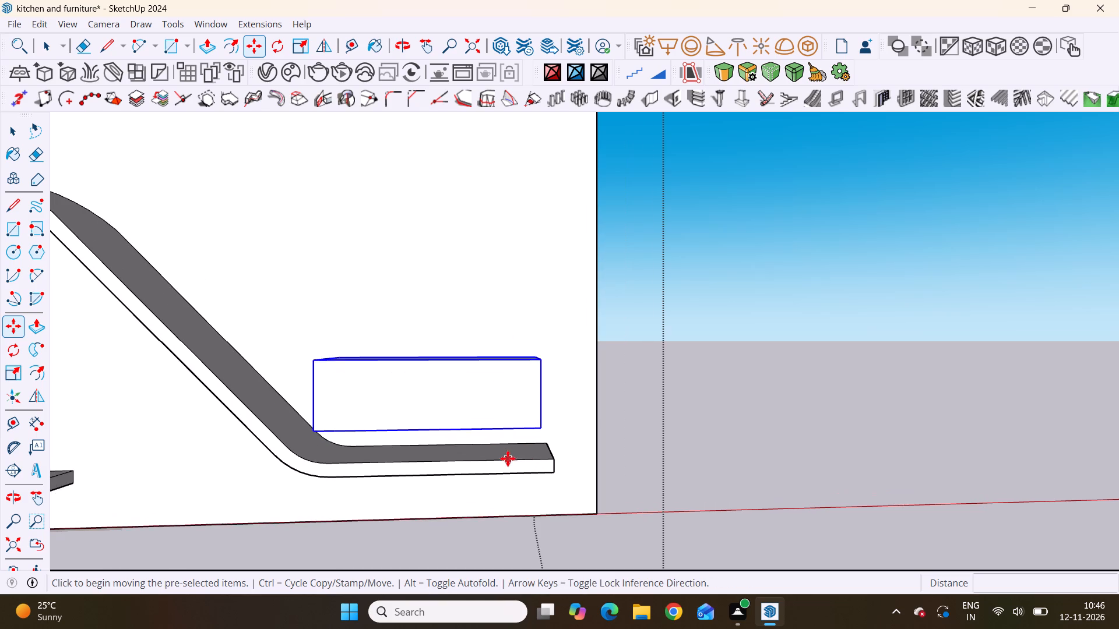
pyautogui.click(542, 429)
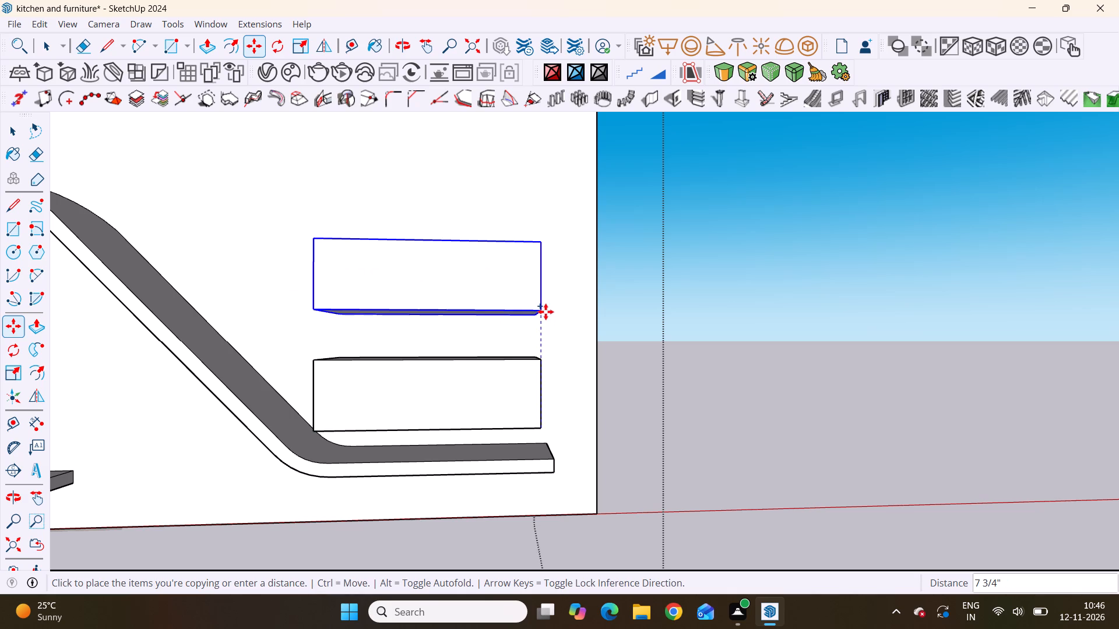
pyautogui.scroll(-6, 546, 312)
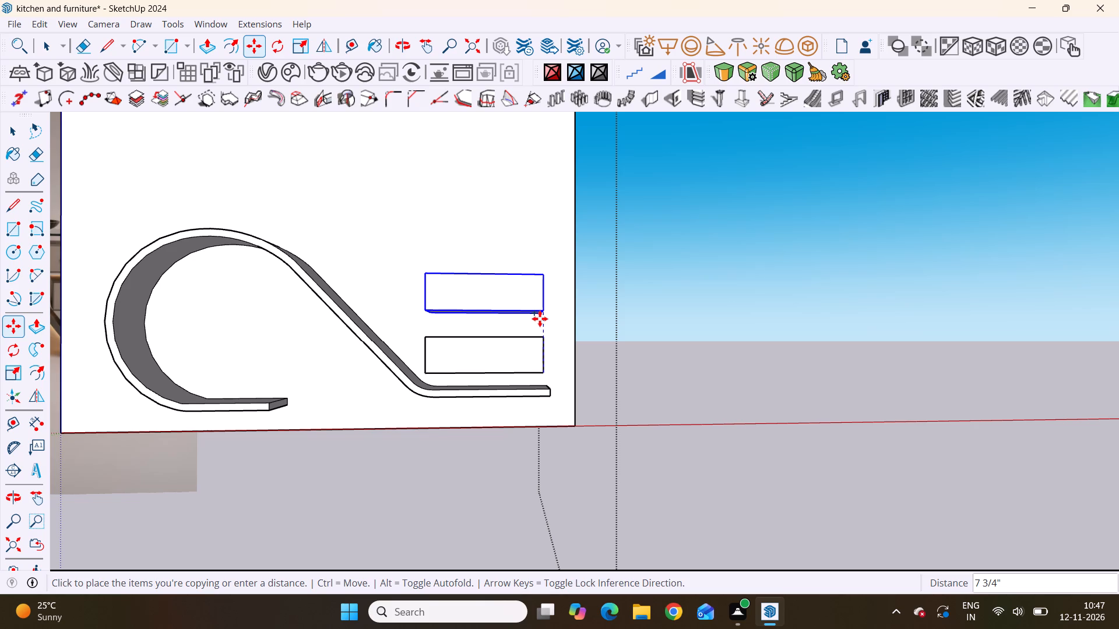
pyautogui.scroll(3, 549, 330)
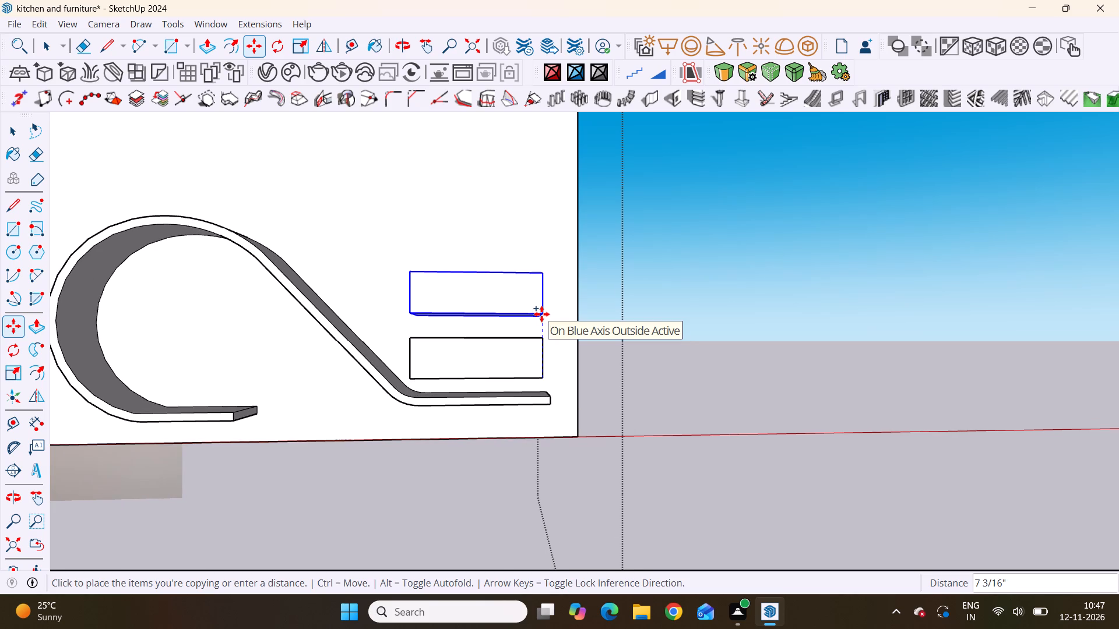
pyautogui.click(541, 313)
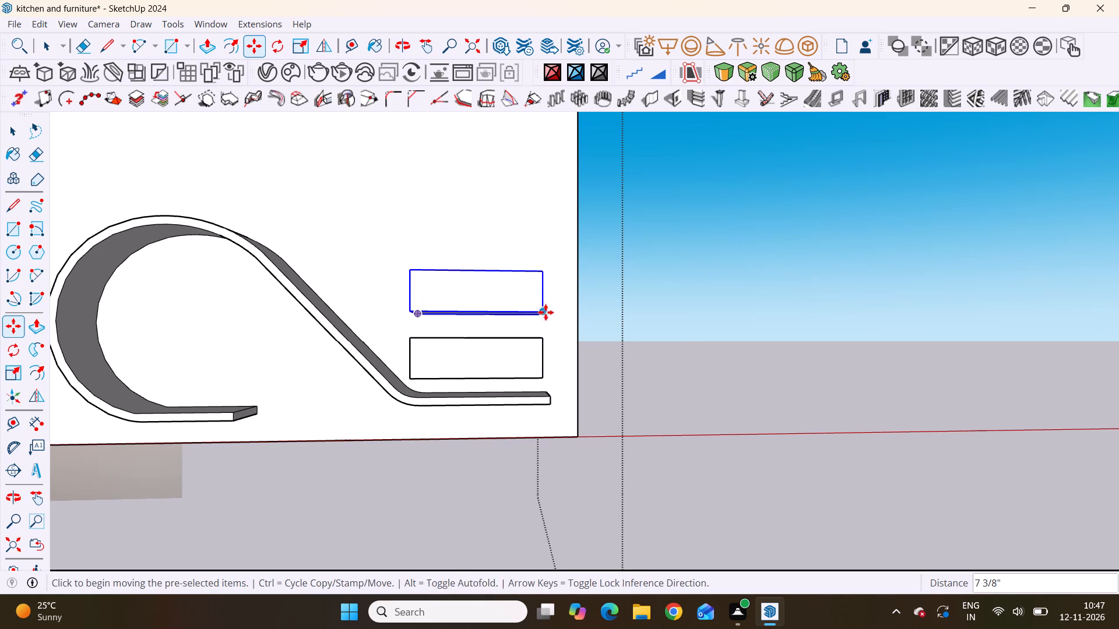
pyautogui.click(541, 309)
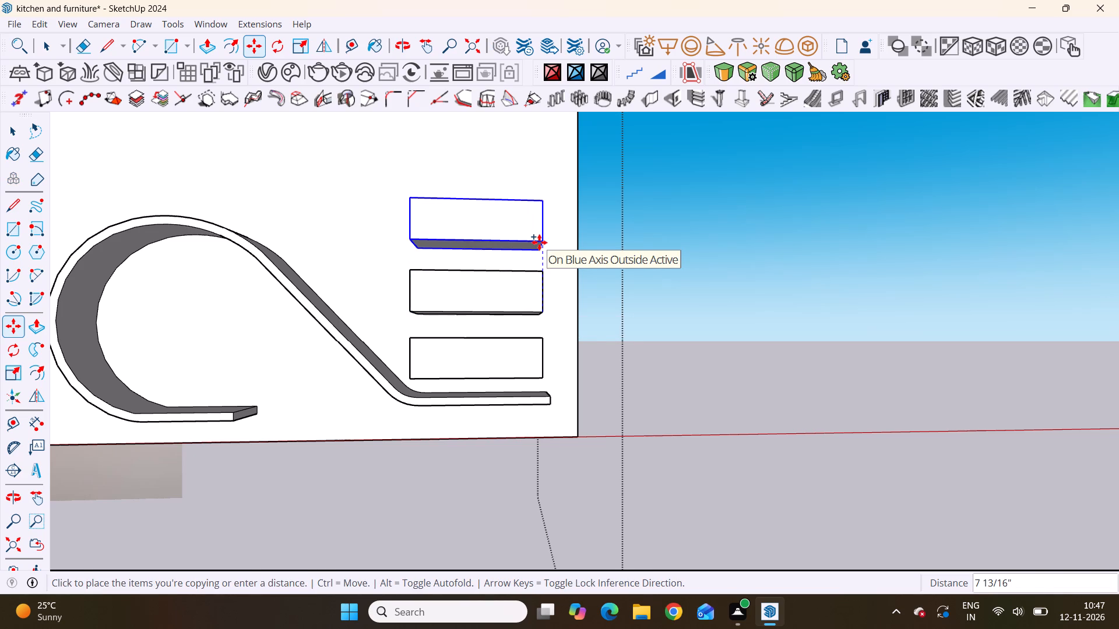
pyautogui.click(539, 242)
# Compare the three-drawer stack's height and spacing with the curved base and the drawers in the reference image.
pyautogui.scroll(-4, 618, 432)
pyautogui.scroll(-3, 677, 472)
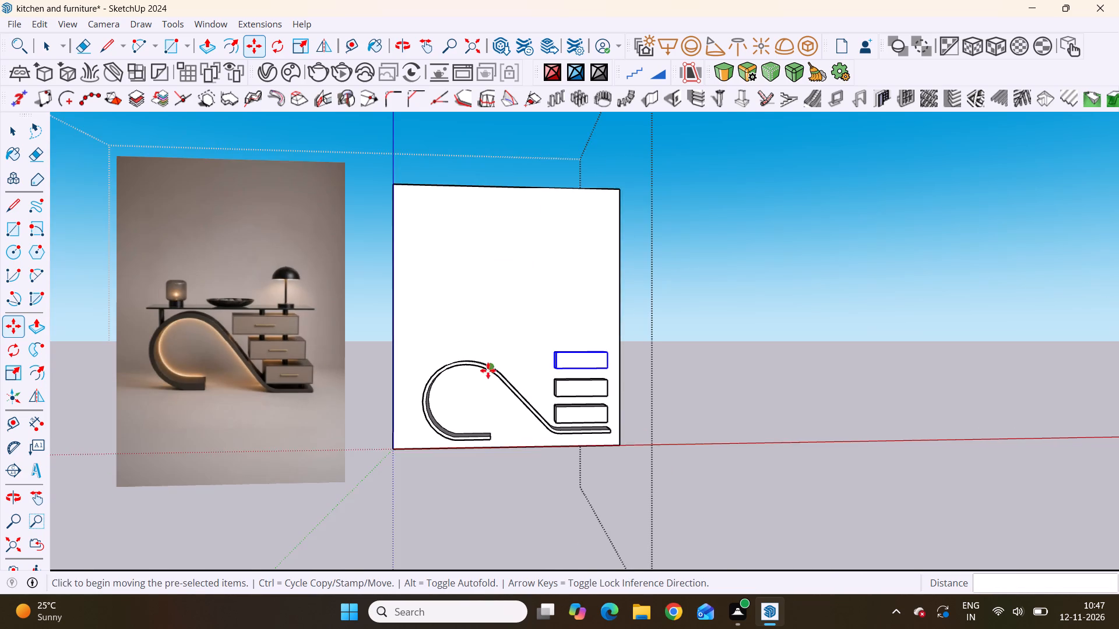
pyautogui.scroll(9, 477, 365)
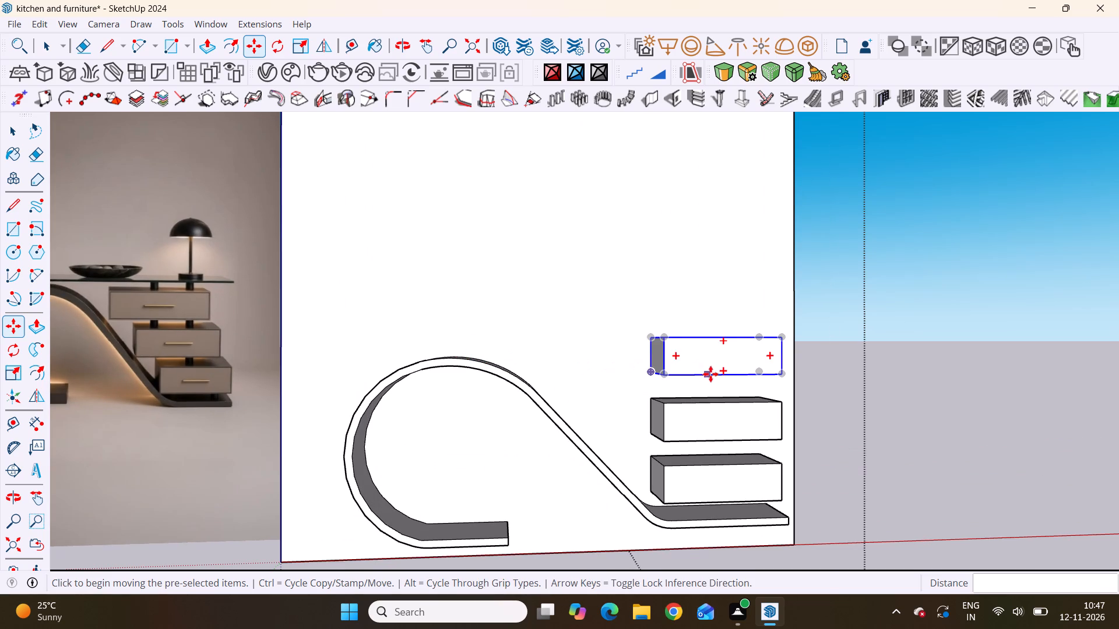
pyautogui.press('space')
pyautogui.scroll(-6, 612, 383)
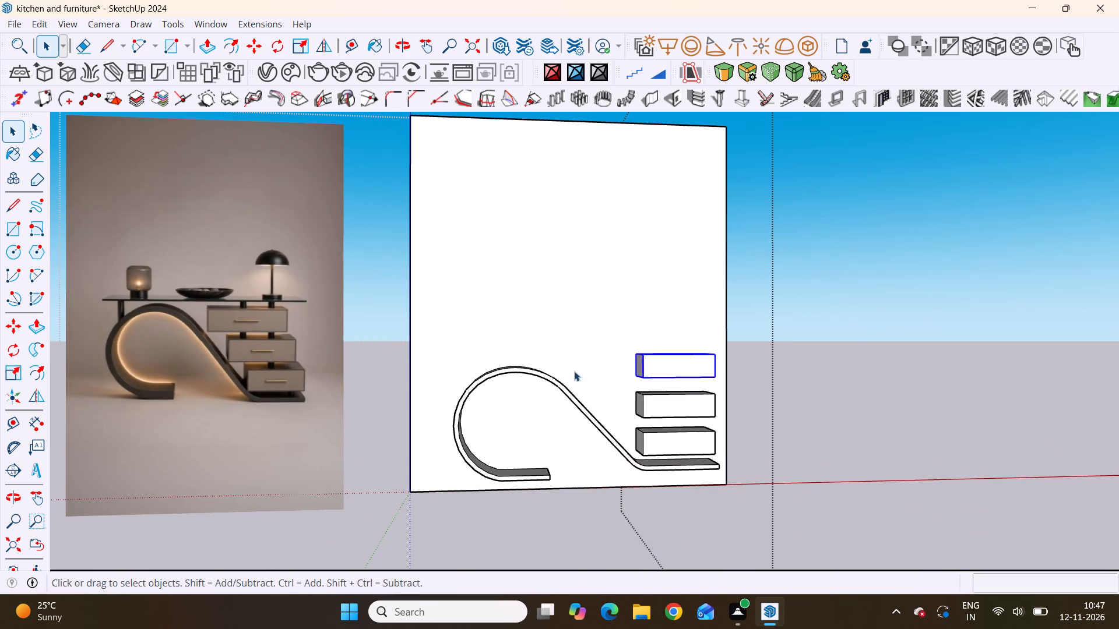
pyautogui.scroll(-3, 574, 371)
pyautogui.moveTo(674, 423); pyautogui.dragTo(614, 309, button='middle')
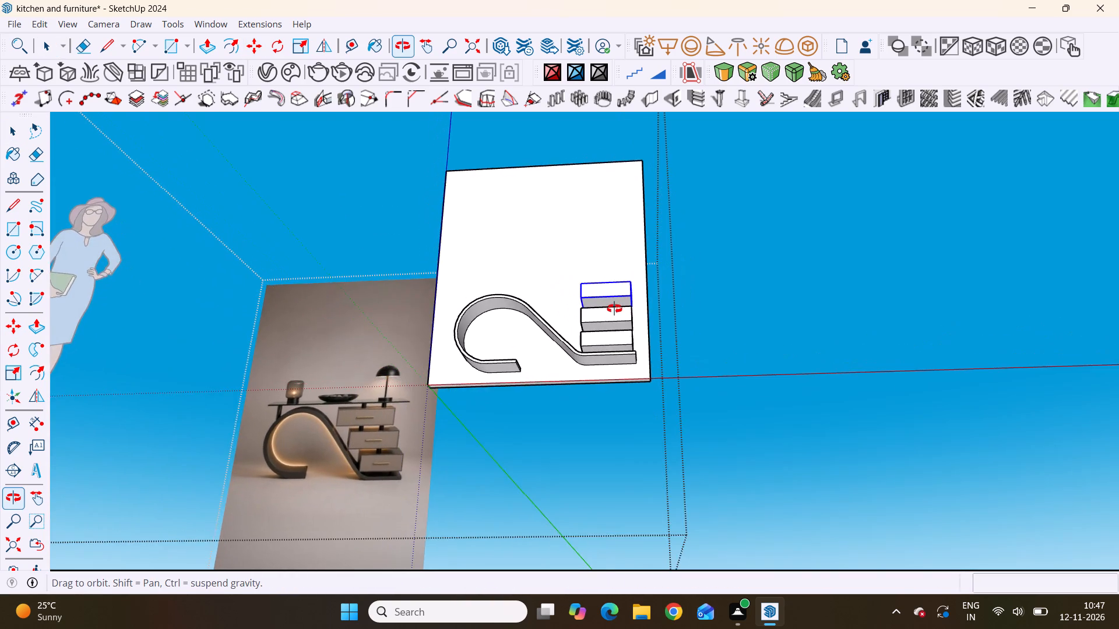
pyautogui.moveTo(614, 309); pyautogui.dragTo(641, 321, button='middle')
pyautogui.scroll(3, 297, 413)
pyautogui.moveTo(305, 415); pyautogui.dragTo(348, 502, button='middle')
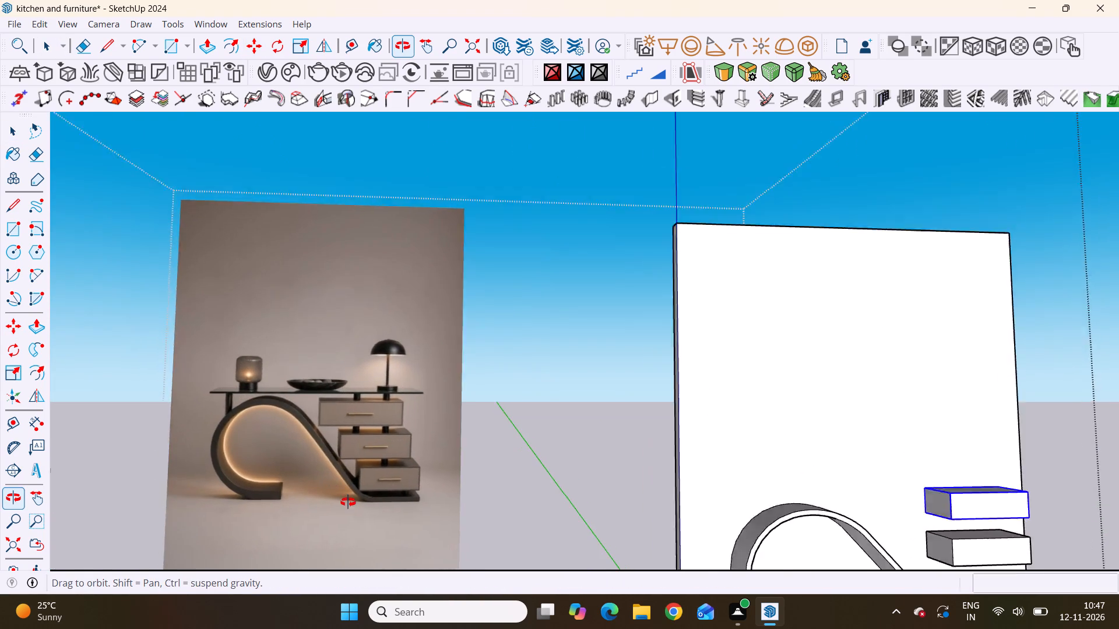
pyautogui.moveTo(348, 502); pyautogui.dragTo(353, 507, button='middle')
pyautogui.scroll(10, 272, 417)
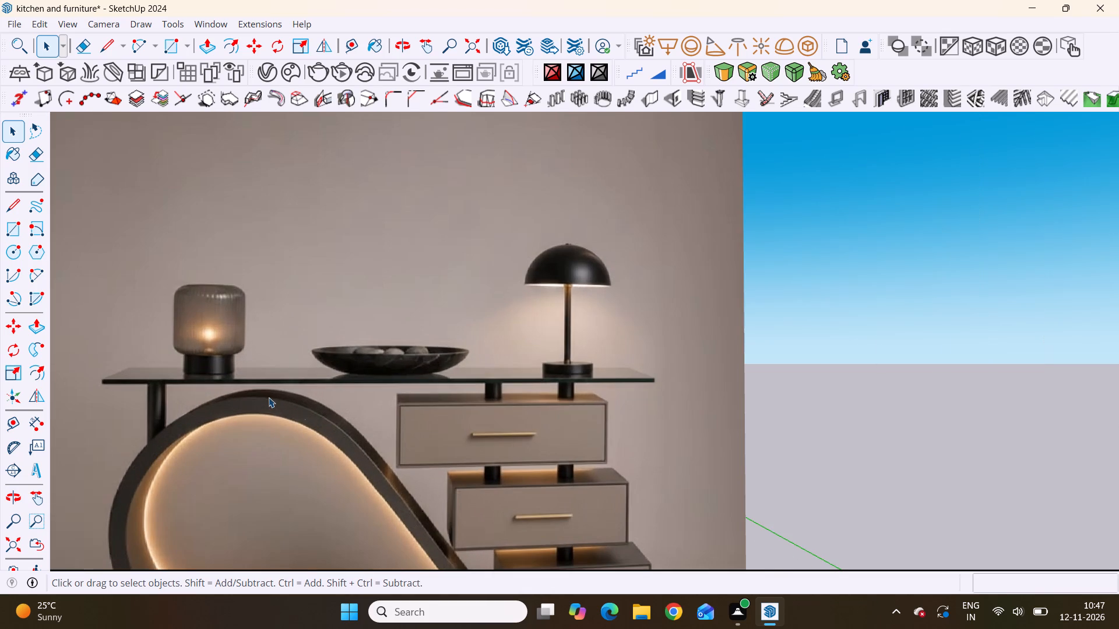
pyautogui.scroll(-17, 252, 349)
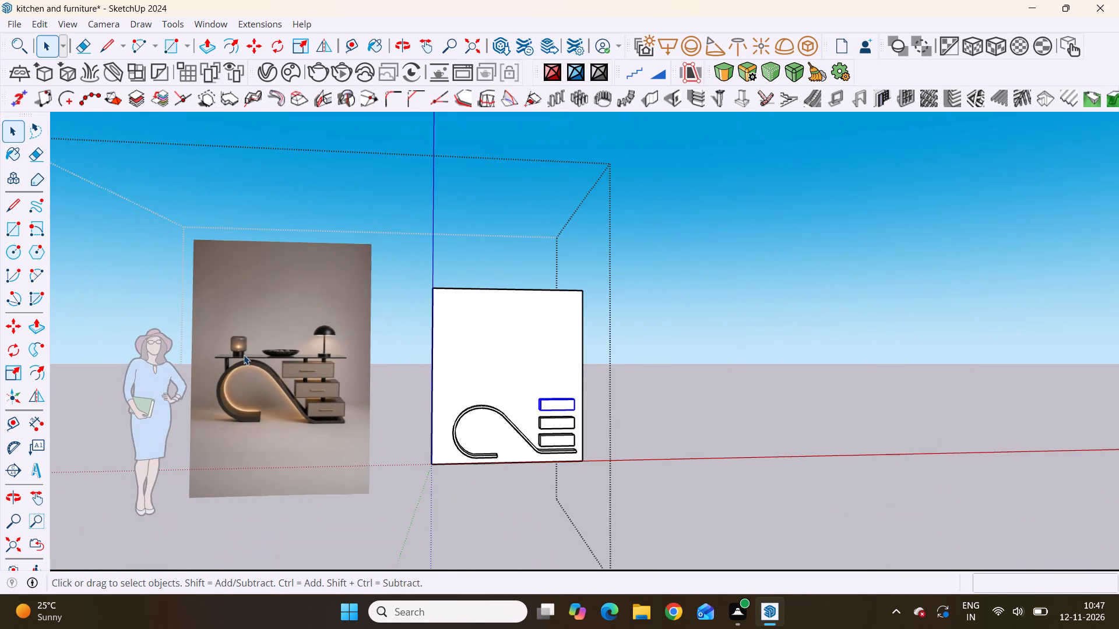
# Delete the middle drawer from the stack.
pyautogui.scroll(4, 526, 425)
pyautogui.click(569, 427)
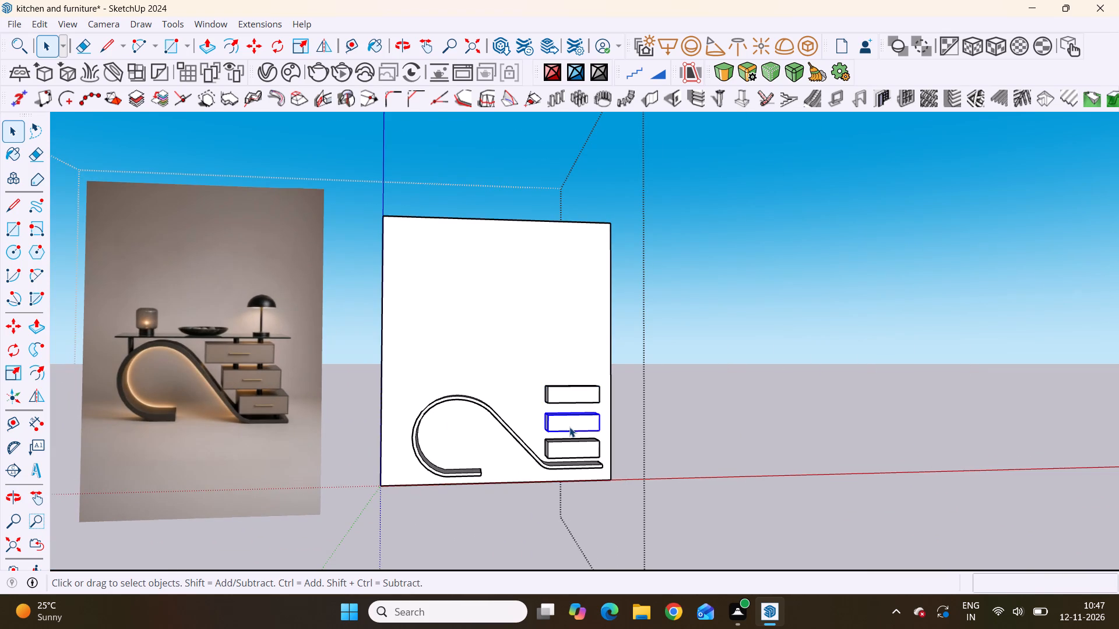
pyautogui.press('Delete')
# Move the top drawer straight down about 2 1/2" so its top edge aligns with the crest of the curved base.
pyautogui.scroll(5, 517, 419)
pyautogui.click(582, 380)
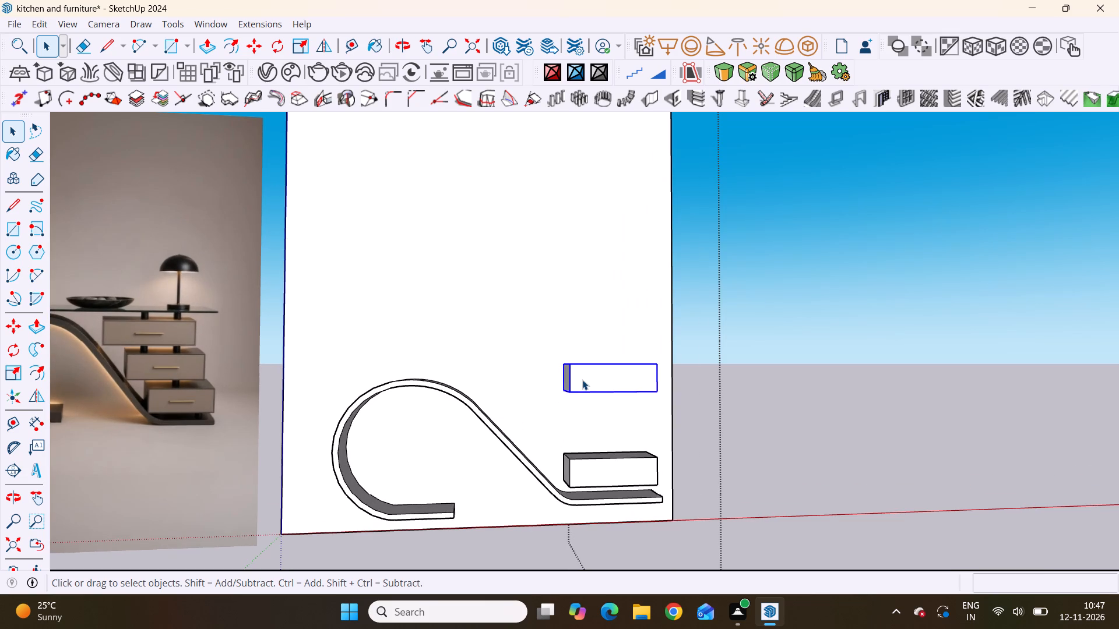
pyautogui.press('m')
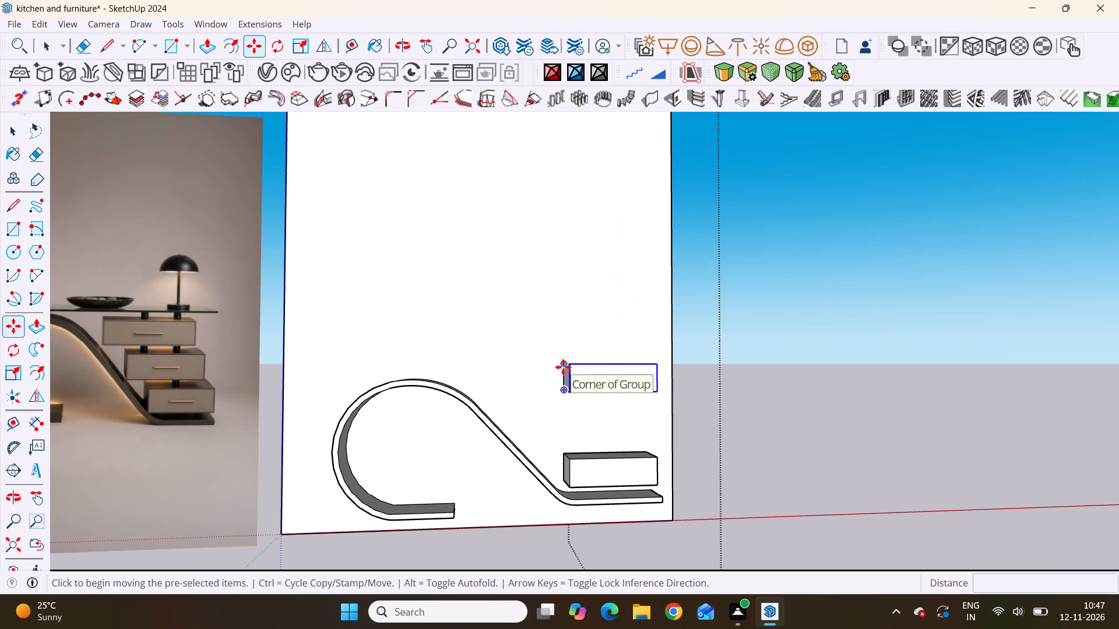
pyautogui.click(563, 364)
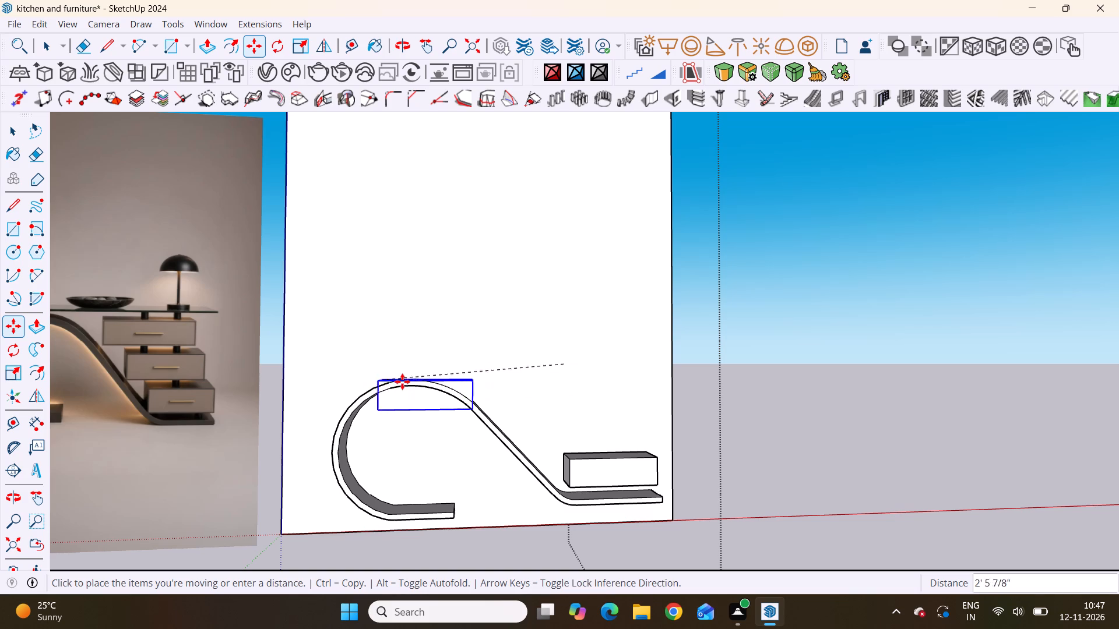
pyautogui.scroll(14, 406, 381)
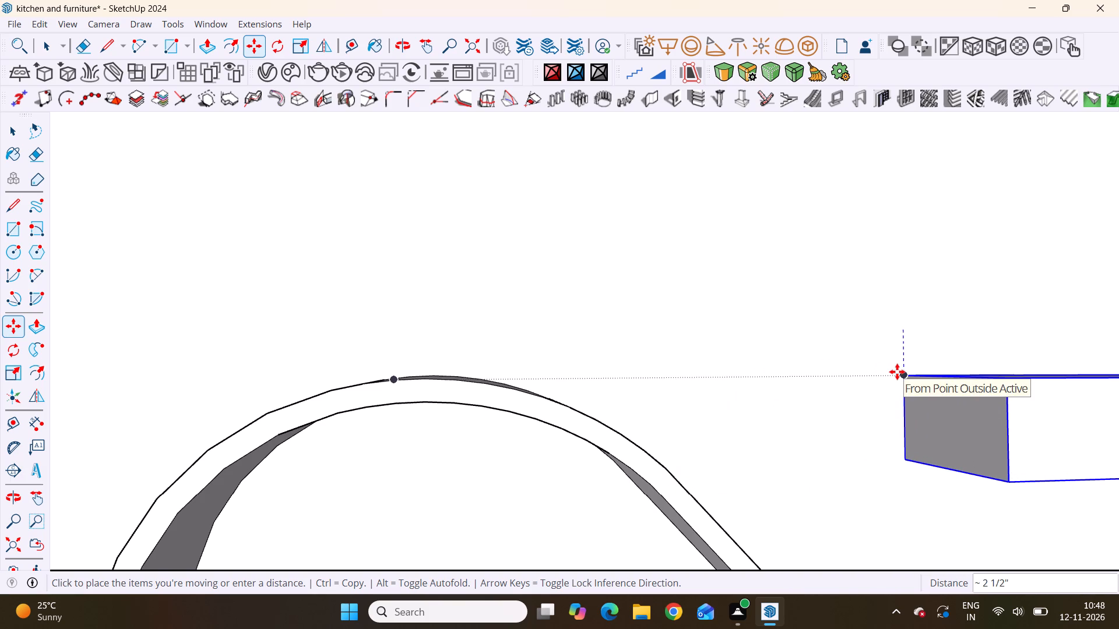
pyautogui.click(898, 371)
# Examine the top drawer's alignment with the curve's crest and the gap above the bottom drawer from several angles.
pyautogui.scroll(-8, 551, 380)
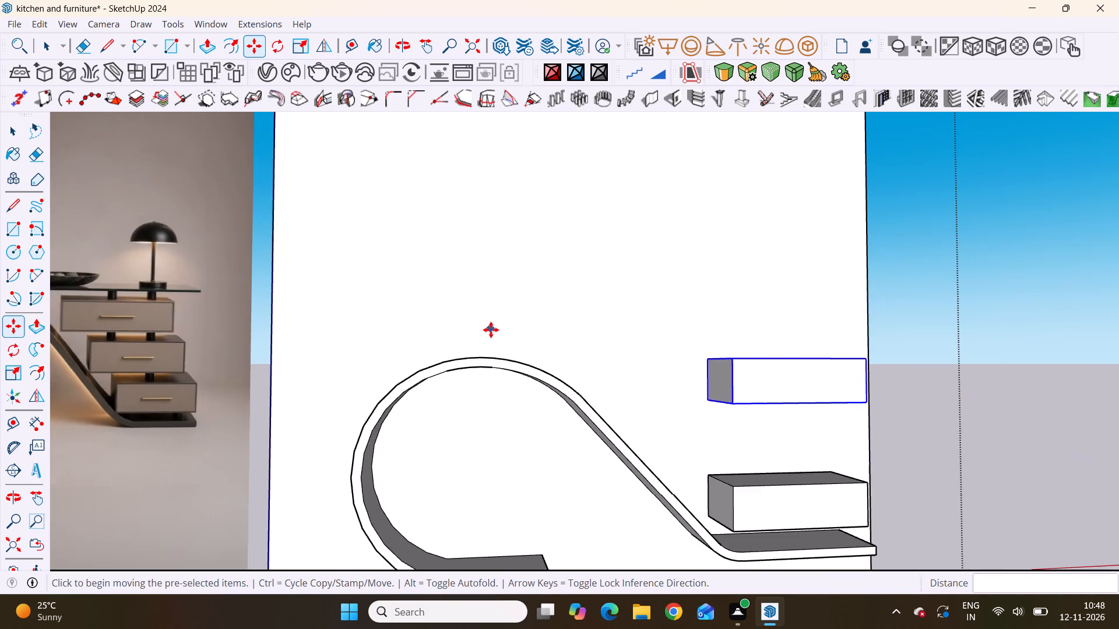
pyautogui.scroll(-10, 491, 330)
pyautogui.moveTo(729, 444); pyautogui.dragTo(629, 414, button='middle')
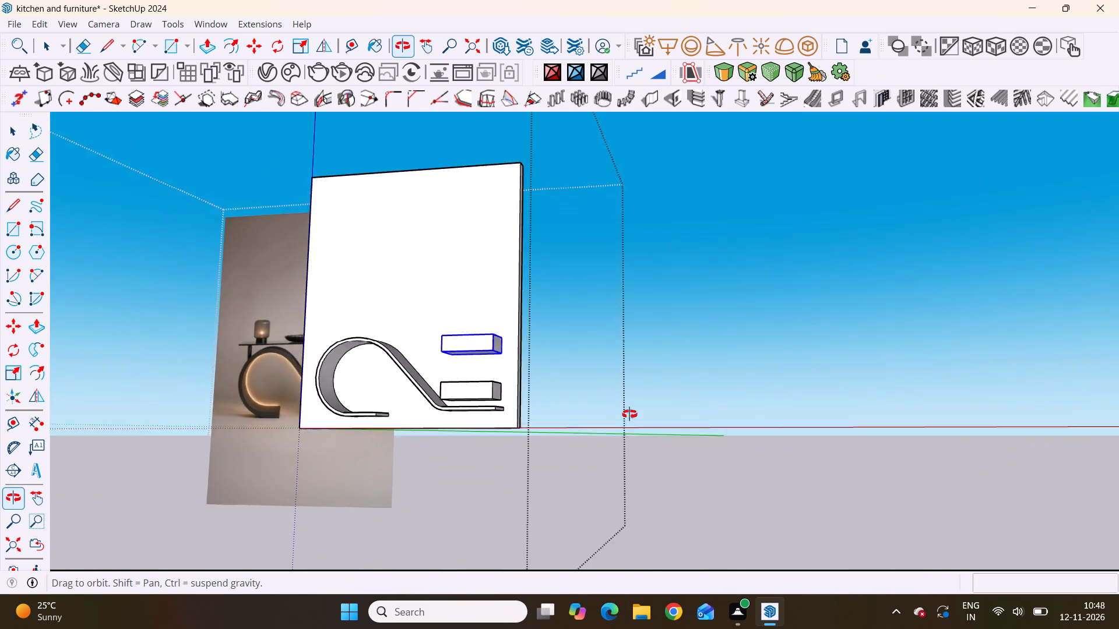
pyautogui.moveTo(629, 414); pyautogui.dragTo(657, 415, button='middle')
pyautogui.scroll(1, 657, 415)
pyautogui.scroll(-4, 651, 419)
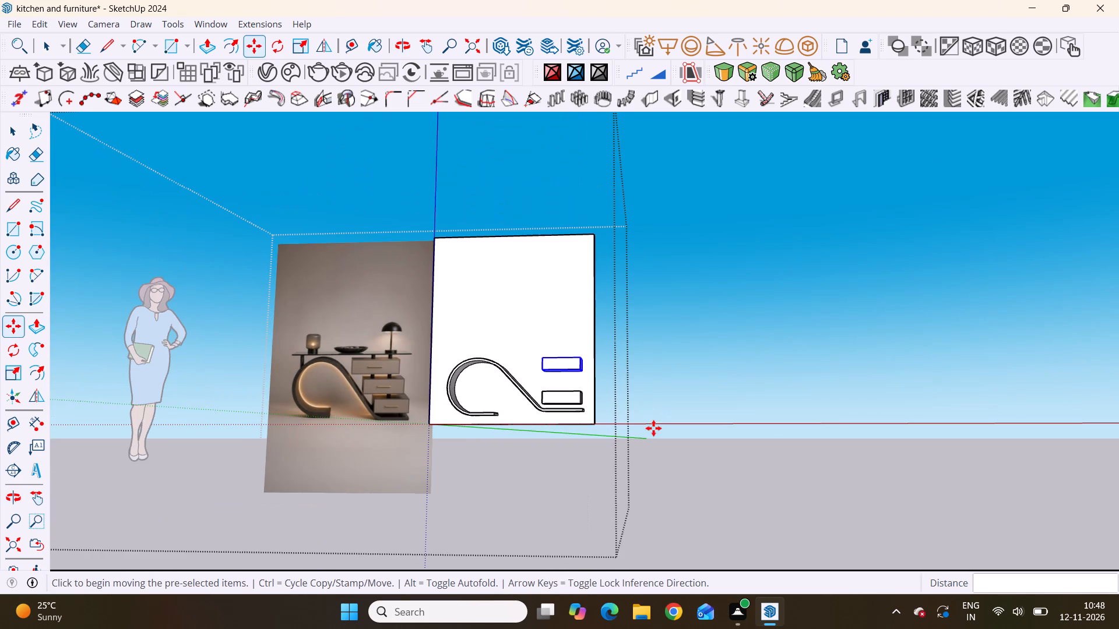
pyautogui.moveTo(726, 400); pyautogui.dragTo(748, 482, button='middle')
pyautogui.scroll(6, 574, 439)
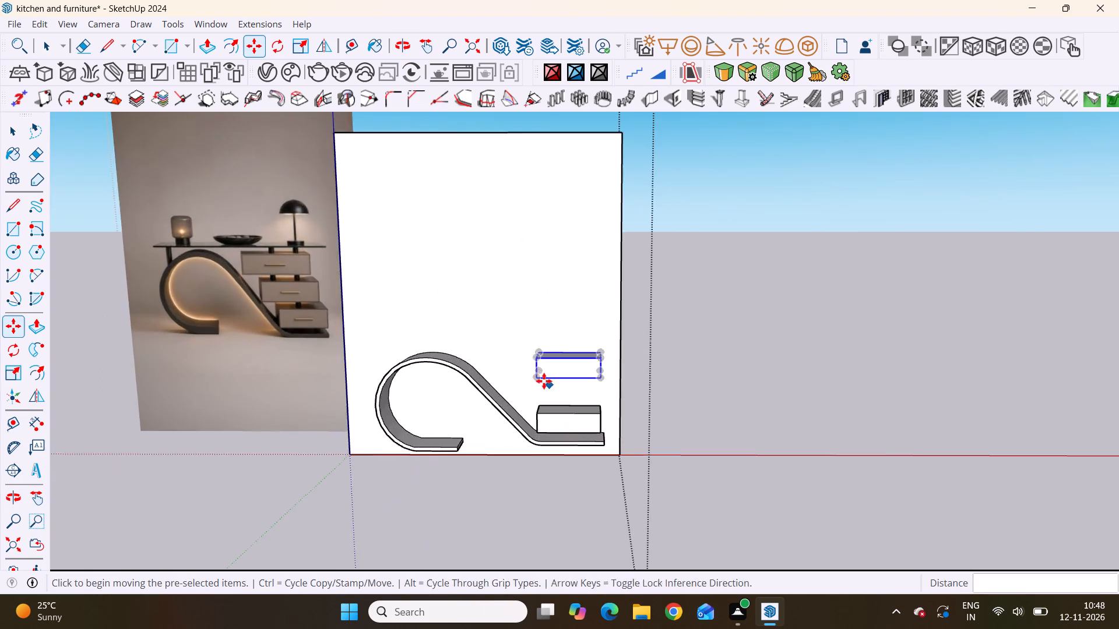
pyautogui.scroll(8, 544, 381)
pyautogui.scroll(-3, 707, 393)
pyautogui.moveTo(636, 391); pyautogui.dragTo(484, 352, button='middle')
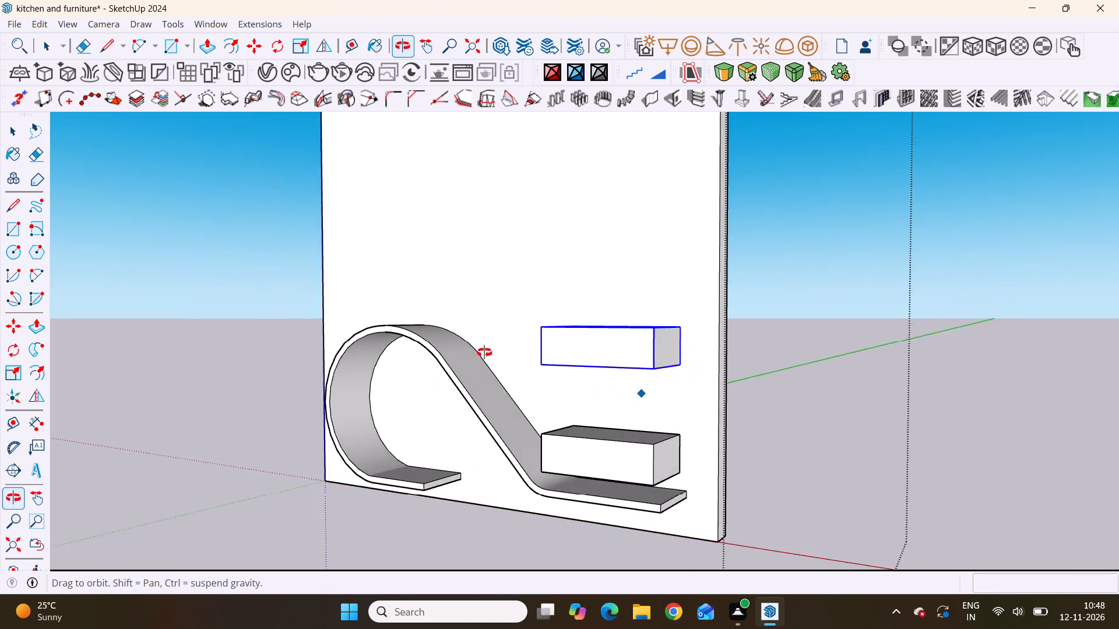
pyautogui.moveTo(484, 352); pyautogui.dragTo(566, 361, button='middle')
pyautogui.scroll(4, 734, 407)
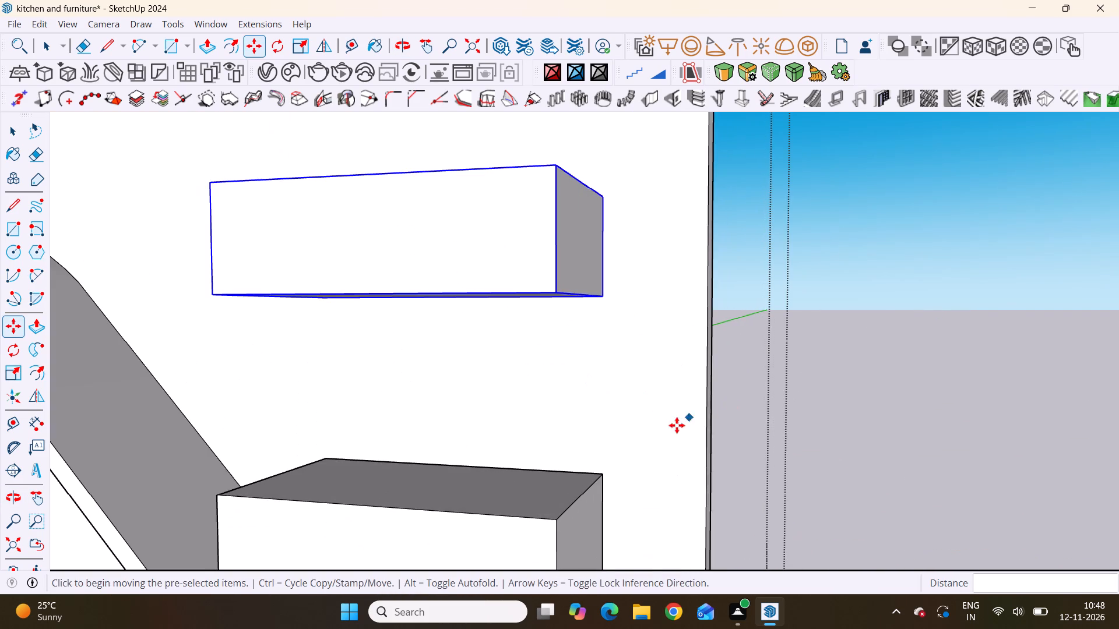
# Copy the top drawer straight down about 6 3/8" to place a middle drawer between the top and bottom ones.
pyautogui.moveTo(637, 434); pyautogui.dragTo(502, 436, button='middle')
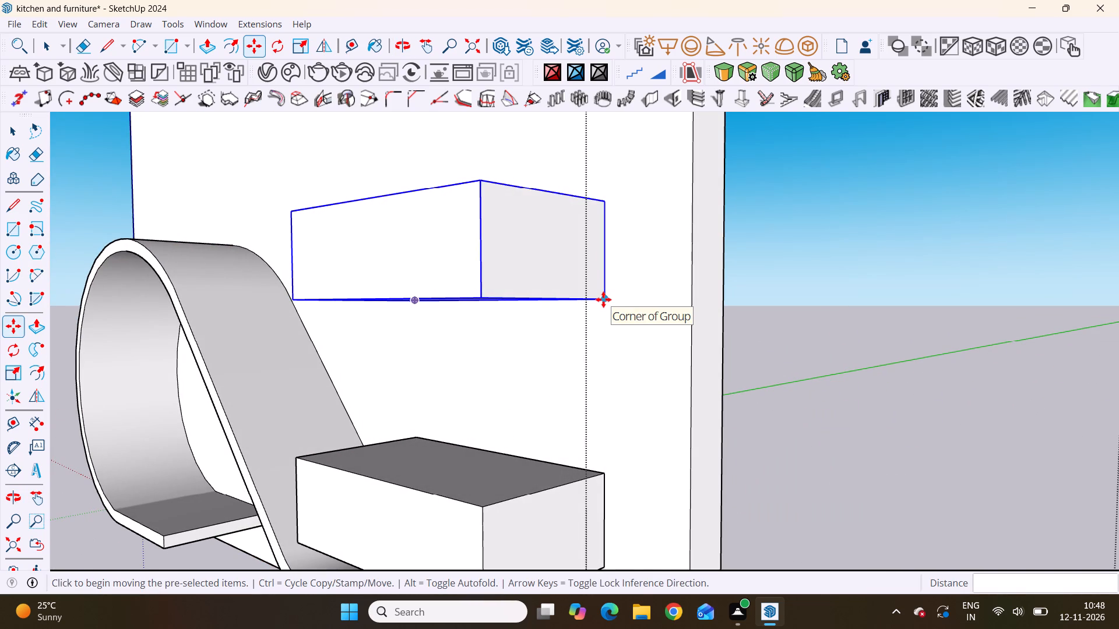
pyautogui.click(603, 299)
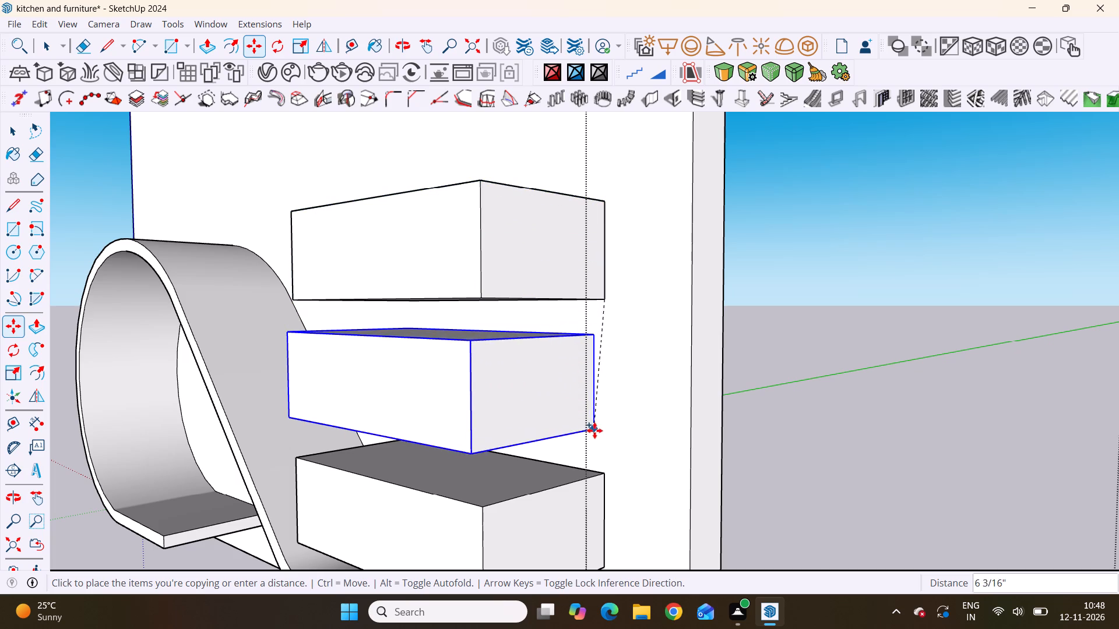
pyautogui.scroll(-6, 603, 437)
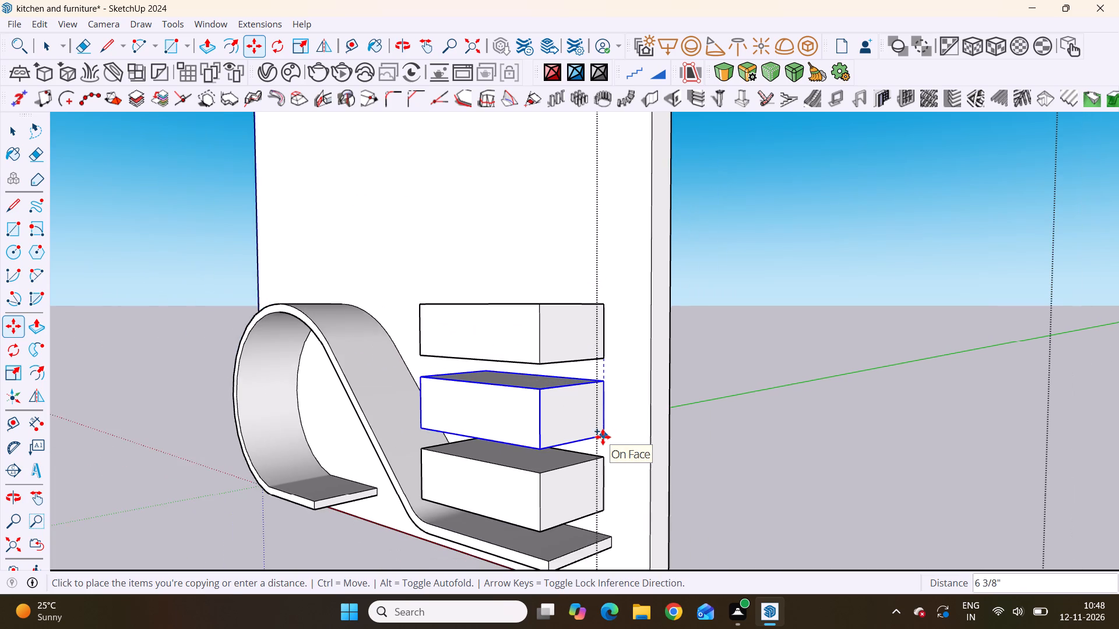
pyautogui.moveTo(603, 437); pyautogui.dragTo(842, 383, button='middle')
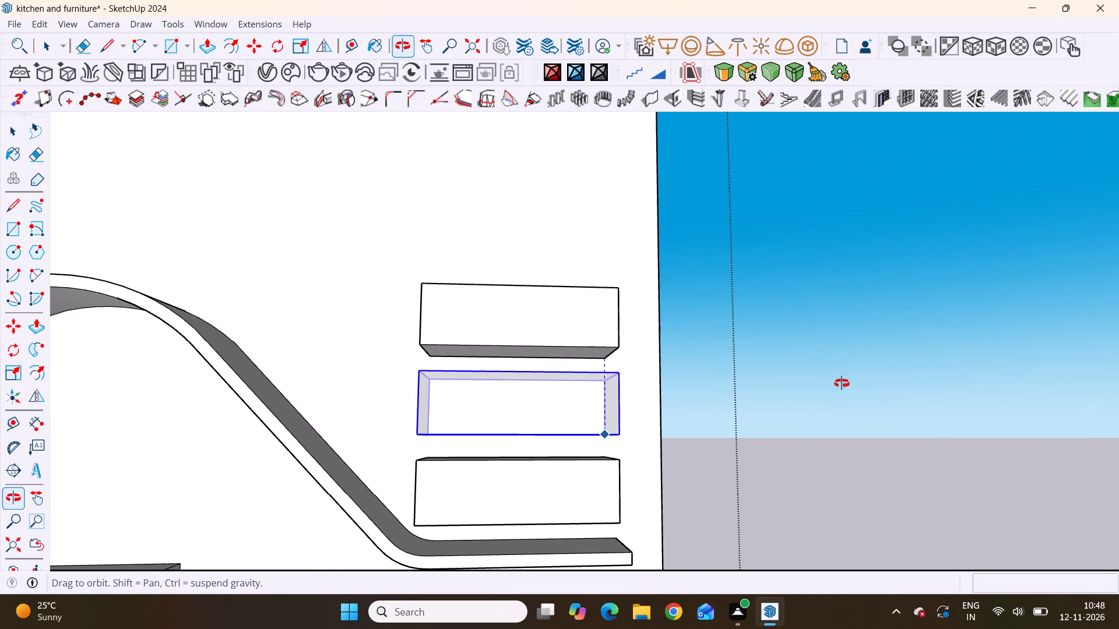
pyautogui.moveTo(842, 383); pyautogui.dragTo(645, 379, button='middle')
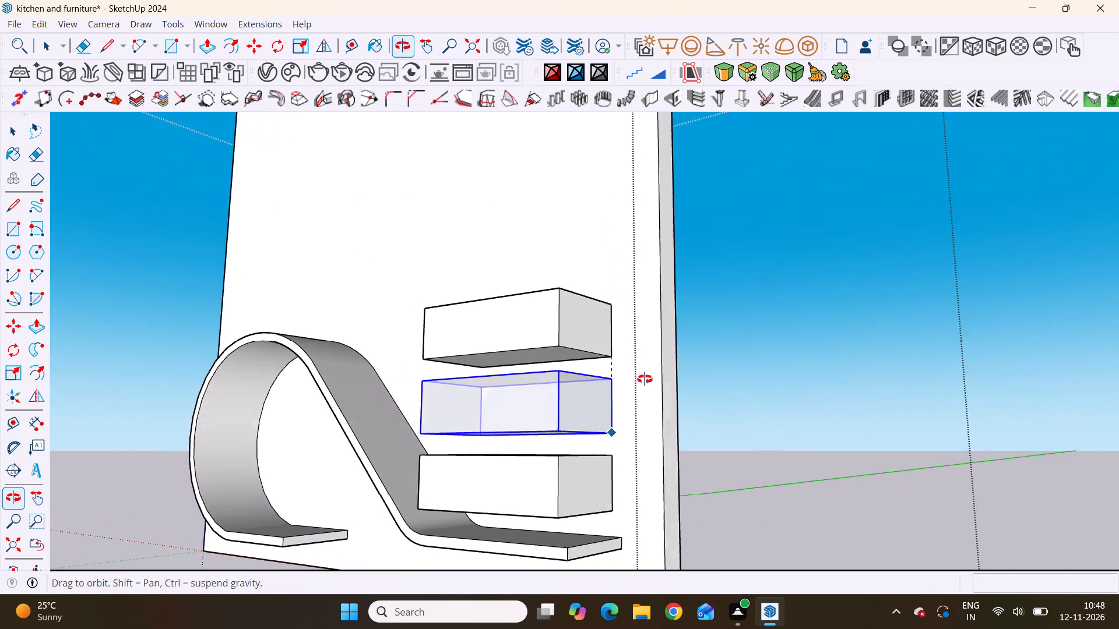
pyautogui.moveTo(645, 379); pyautogui.dragTo(819, 402, button='middle')
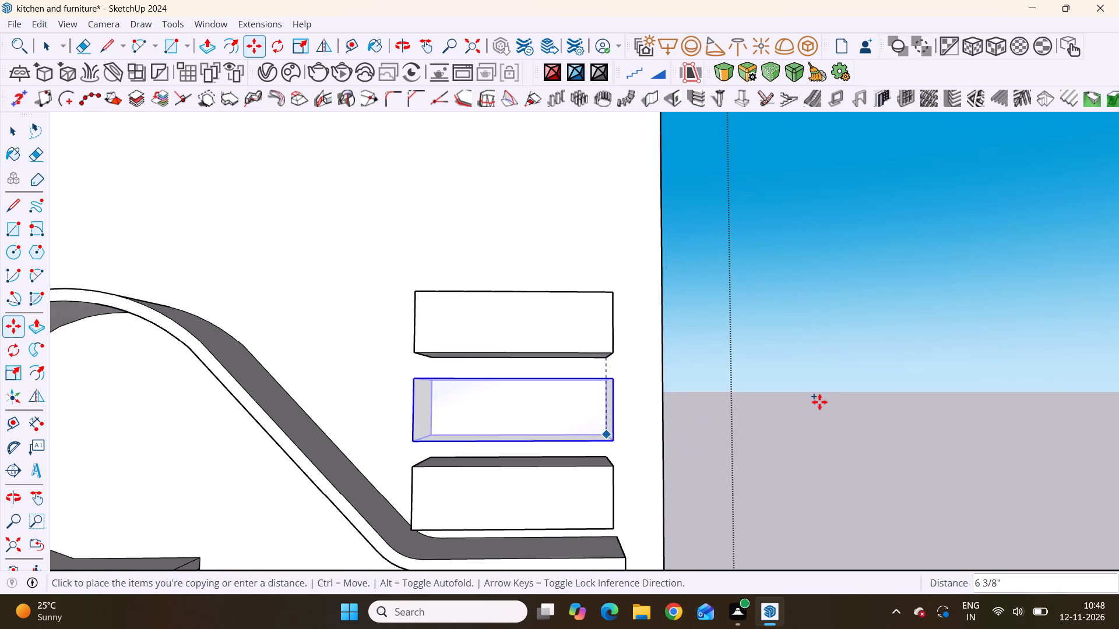
pyautogui.click(819, 401)
pyautogui.scroll(-1, 728, 459)
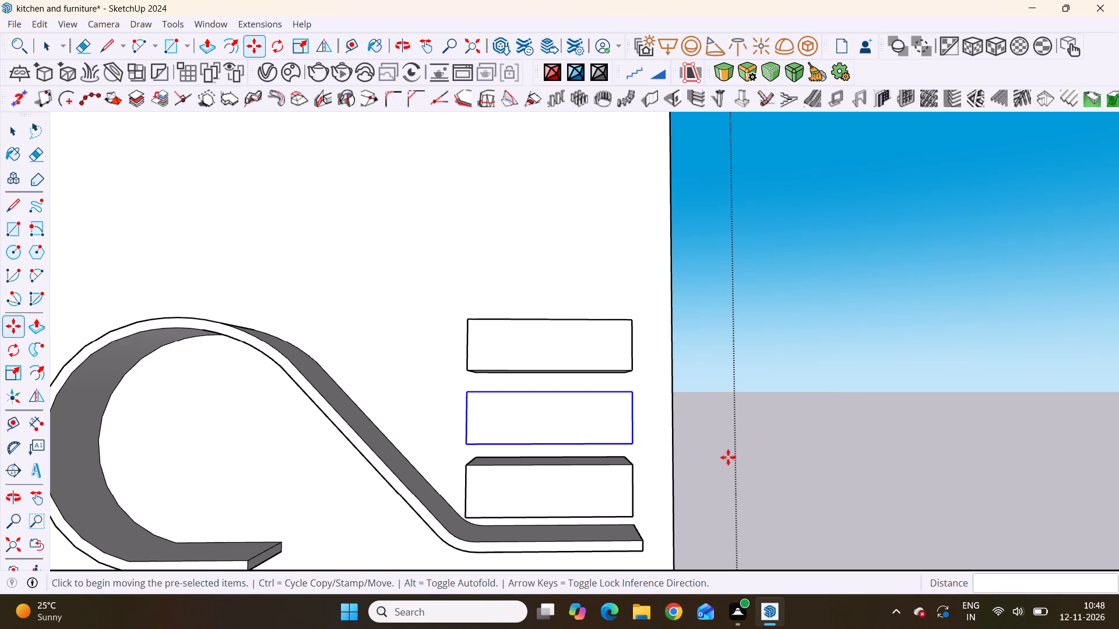
pyautogui.press('space')
pyautogui.moveTo(756, 408); pyautogui.dragTo(776, 421)
# Compare the three drawers' sideways positions and spacing with the drawers and curved base in the reference image.
pyautogui.scroll(-4, 731, 454)
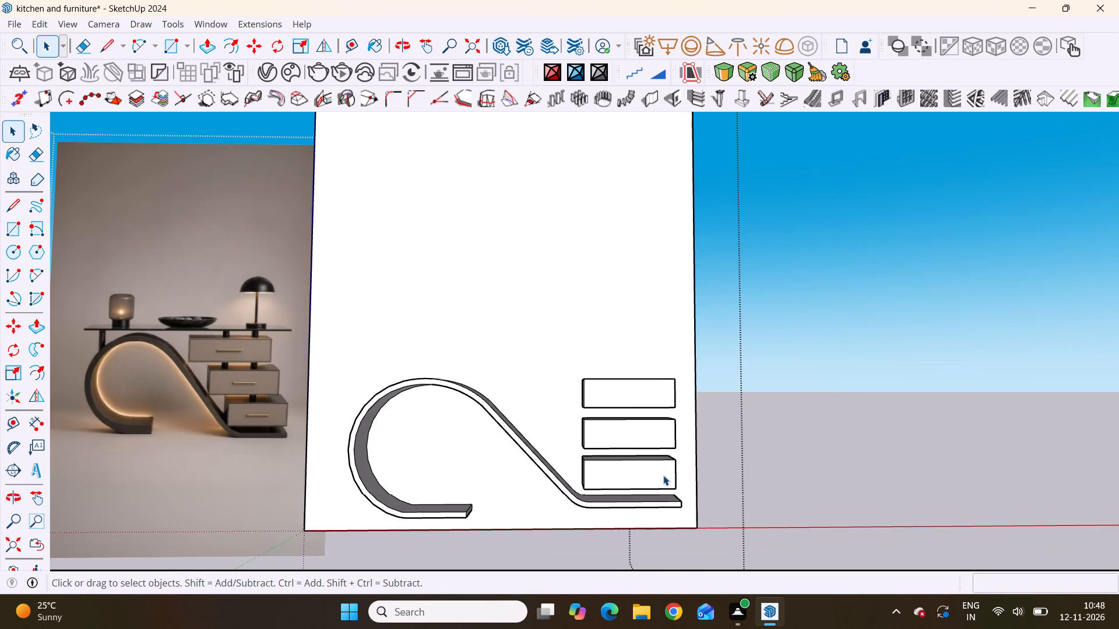
pyautogui.moveTo(606, 489); pyautogui.dragTo(660, 473, button='middle')
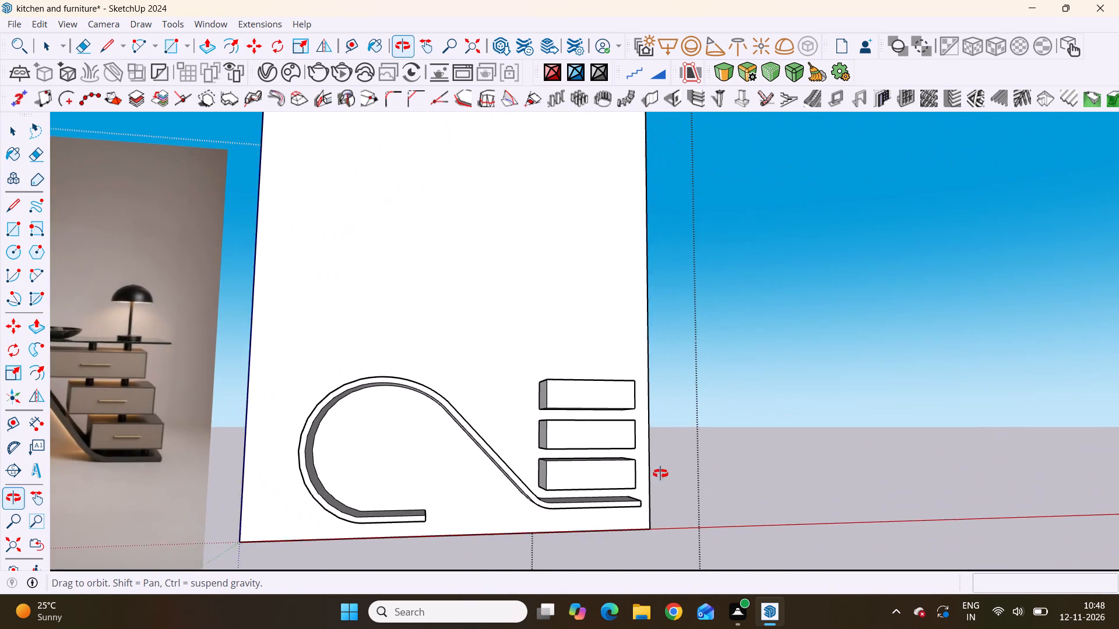
pyautogui.moveTo(660, 473); pyautogui.dragTo(606, 463, button='middle')
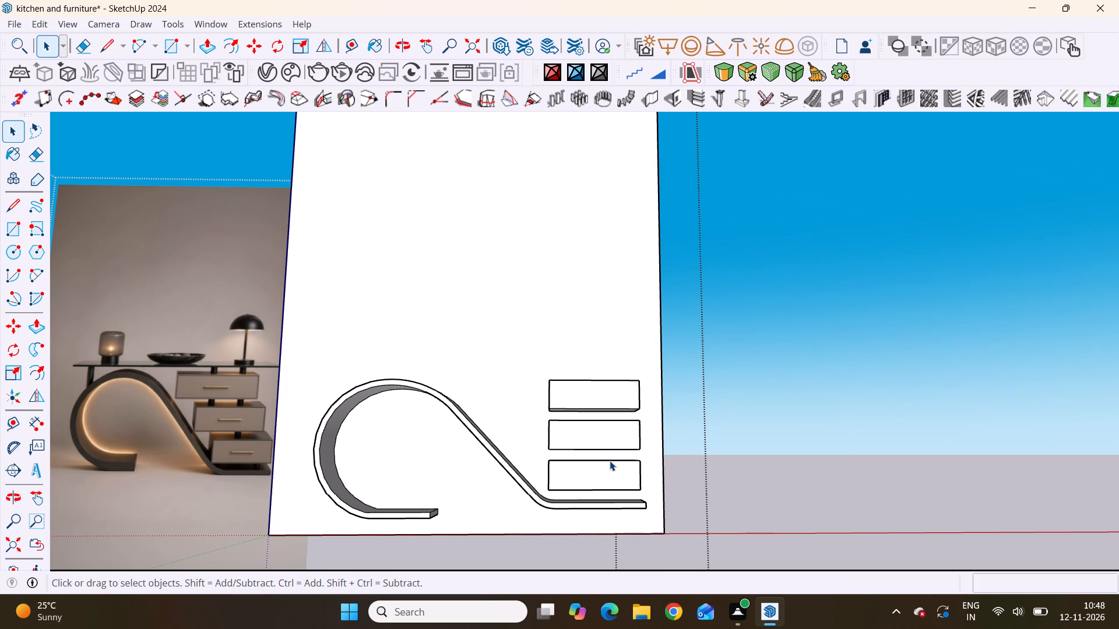
pyautogui.scroll(-6, 587, 479)
pyautogui.scroll(4, 209, 495)
pyautogui.scroll(1, 368, 447)
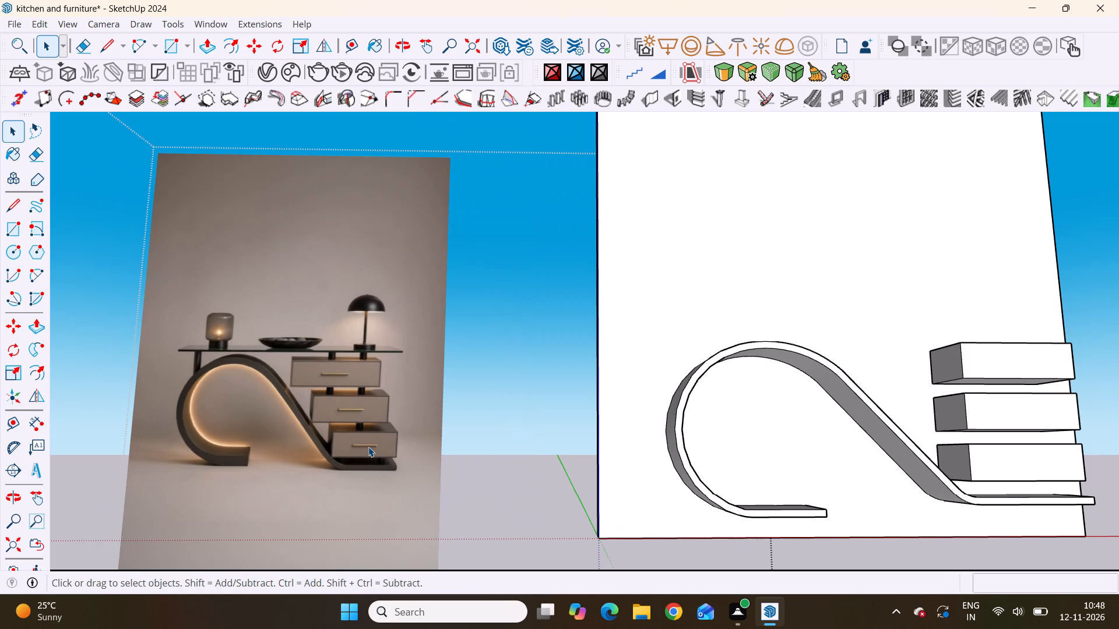
pyautogui.scroll(-5, 368, 447)
pyautogui.scroll(14, 370, 482)
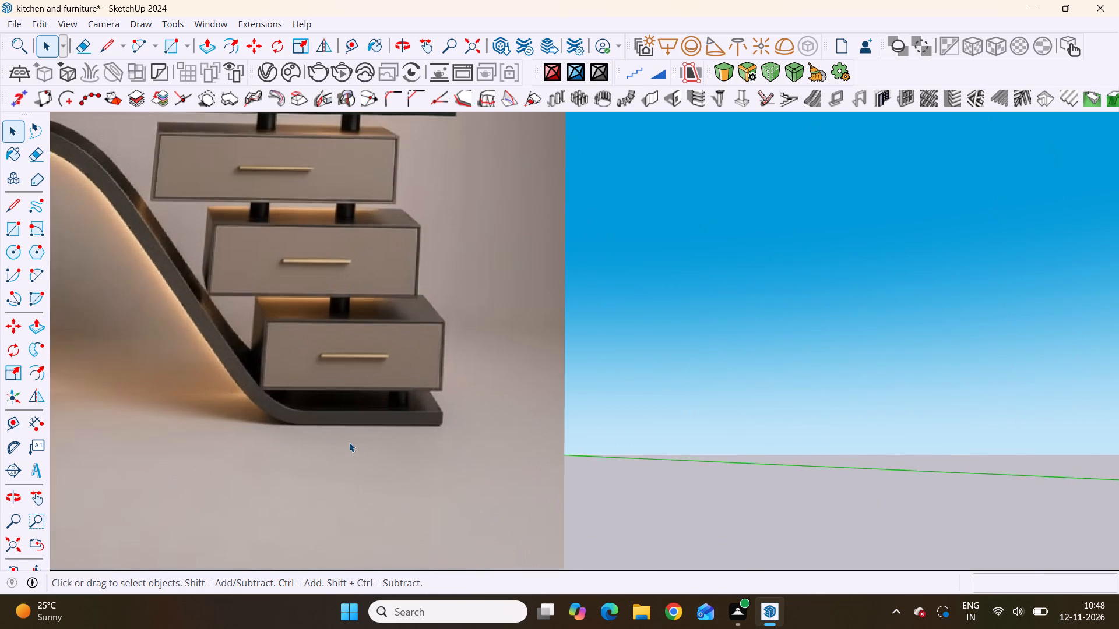
pyautogui.scroll(-14, 242, 415)
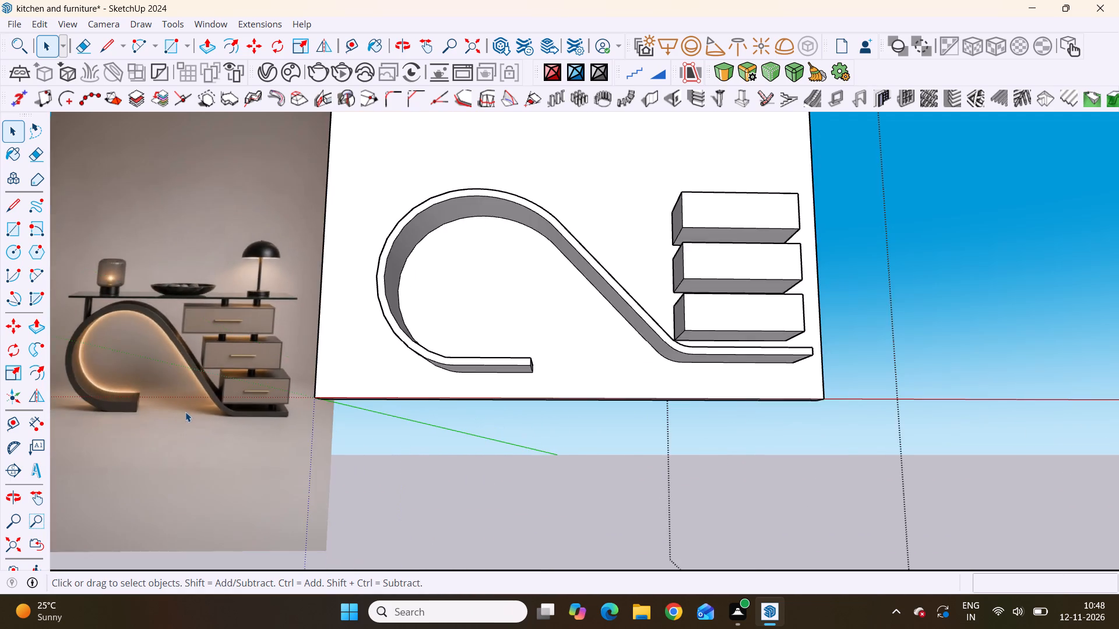
pyautogui.scroll(-1, 185, 412)
pyautogui.scroll(4, 211, 397)
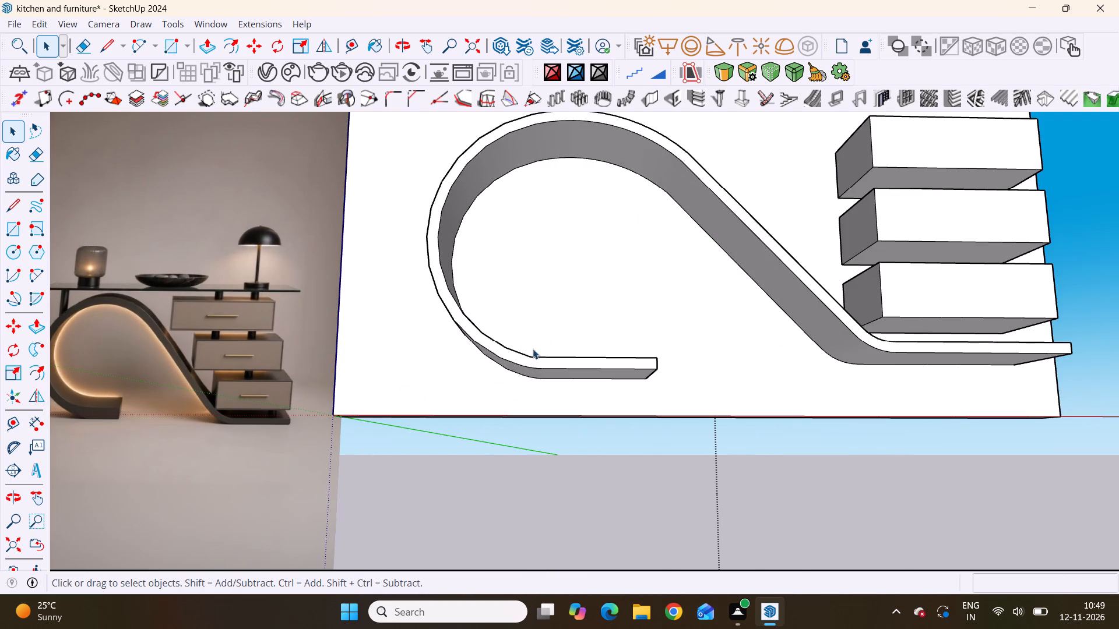
pyautogui.scroll(-6, 719, 294)
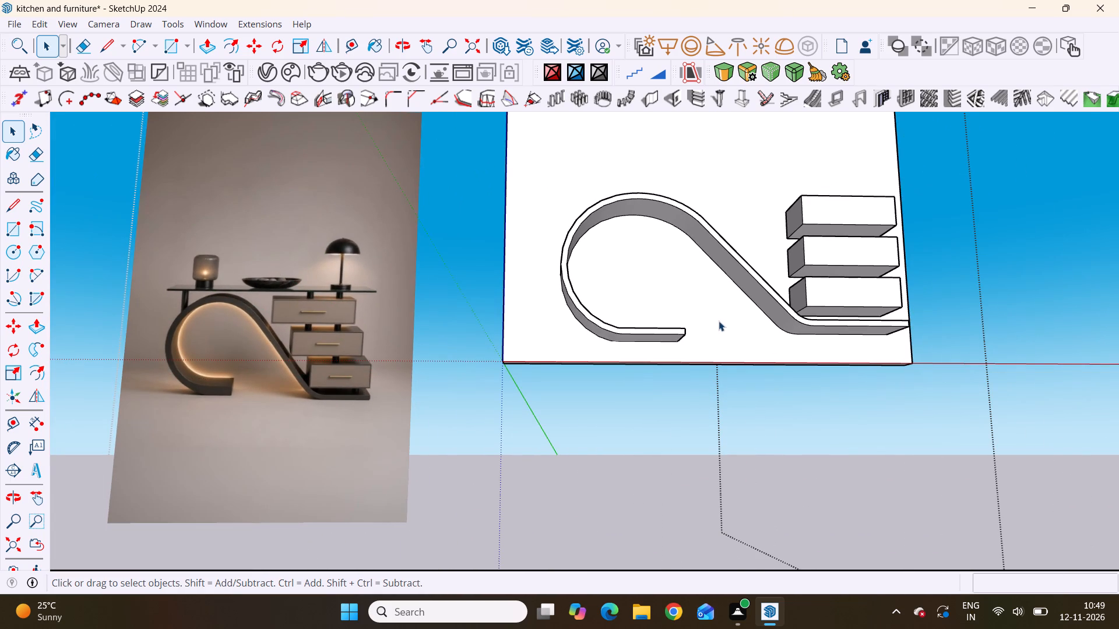
pyautogui.moveTo(724, 317); pyautogui.dragTo(640, 397, button='middle')
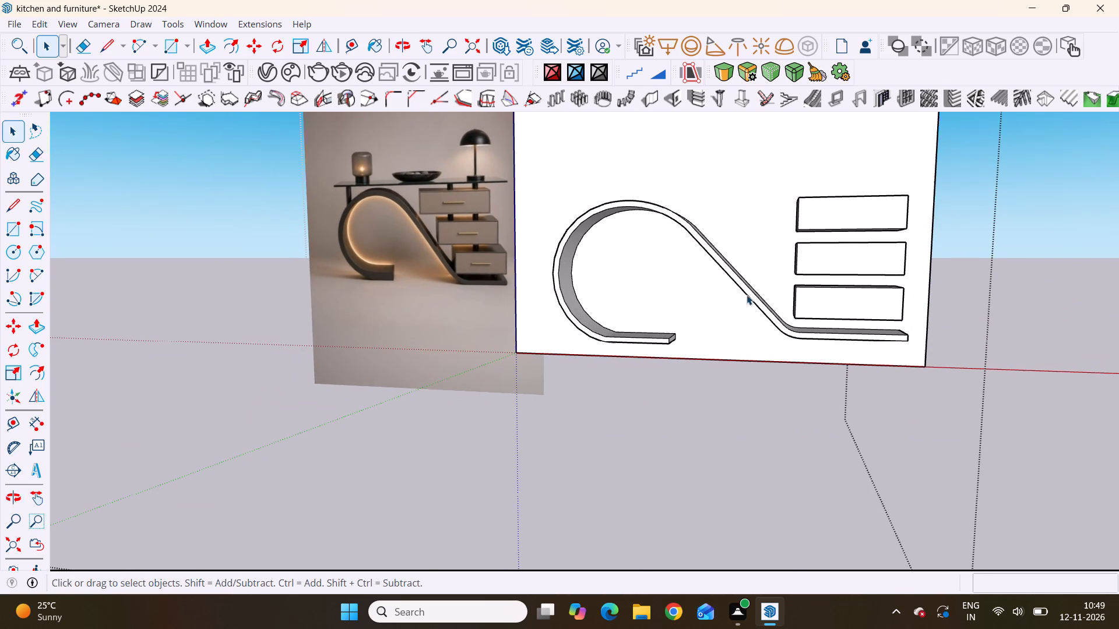
pyautogui.scroll(4, 747, 295)
pyautogui.scroll(-2, 655, 317)
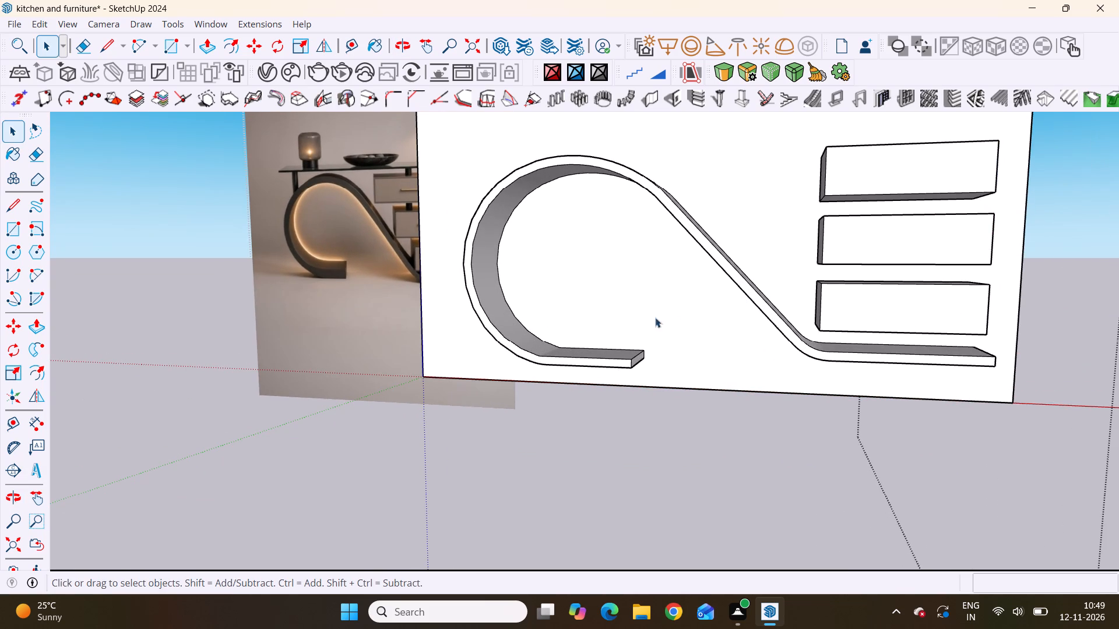
pyautogui.scroll(-4, 655, 317)
pyautogui.scroll(4, 737, 316)
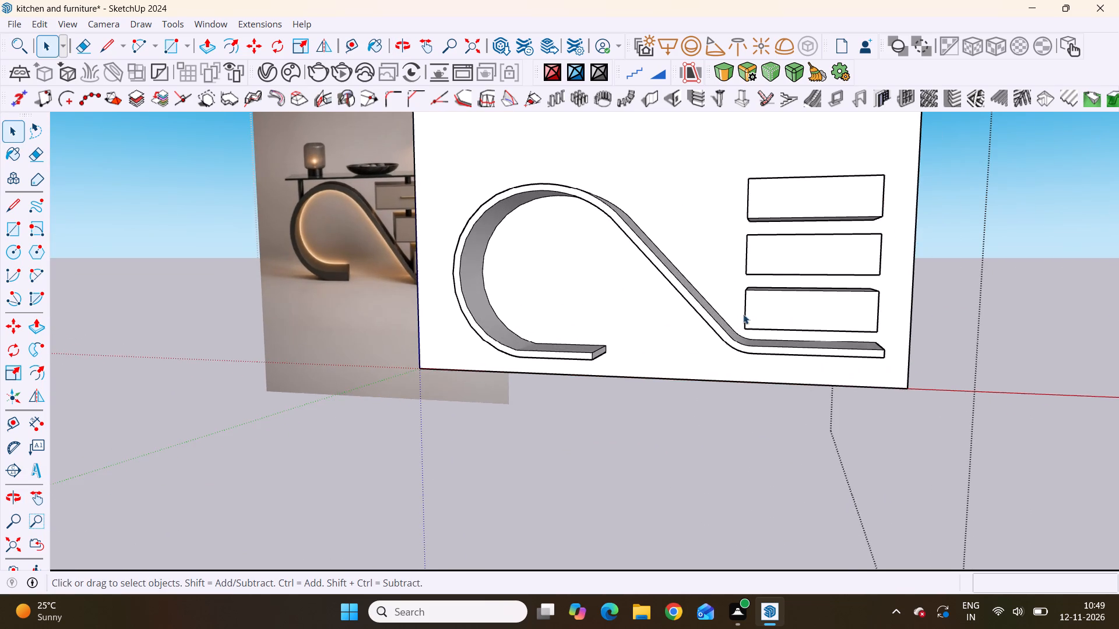
pyautogui.moveTo(758, 314); pyautogui.dragTo(878, 377, button='middle')
pyautogui.scroll(3, 711, 279)
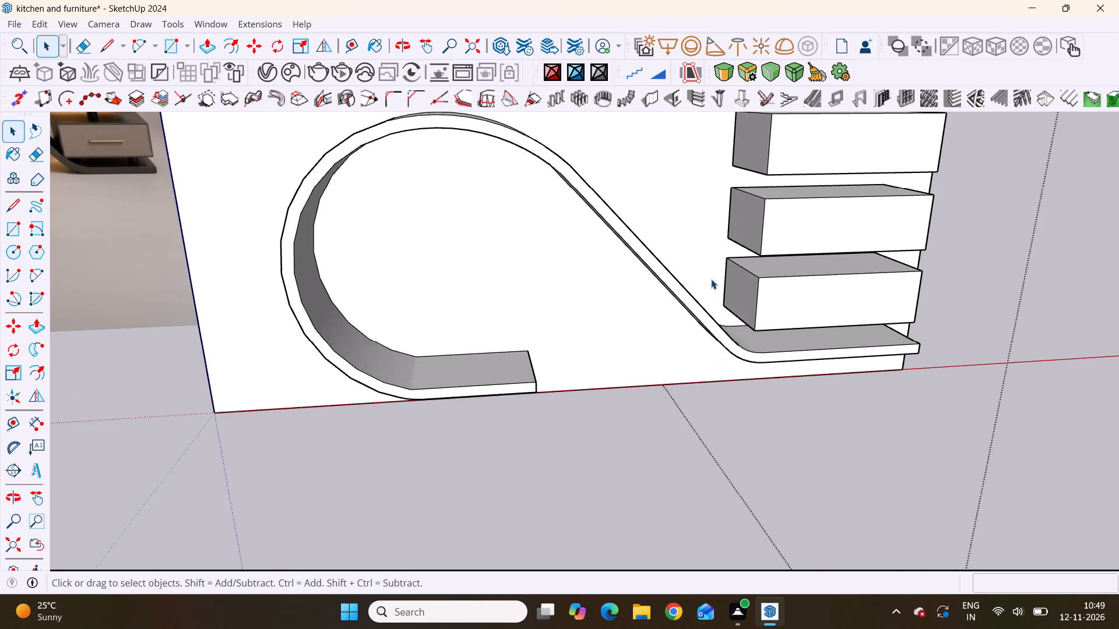
pyautogui.scroll(-4, 711, 278)
pyautogui.moveTo(711, 278); pyautogui.dragTo(624, 288, button='middle')
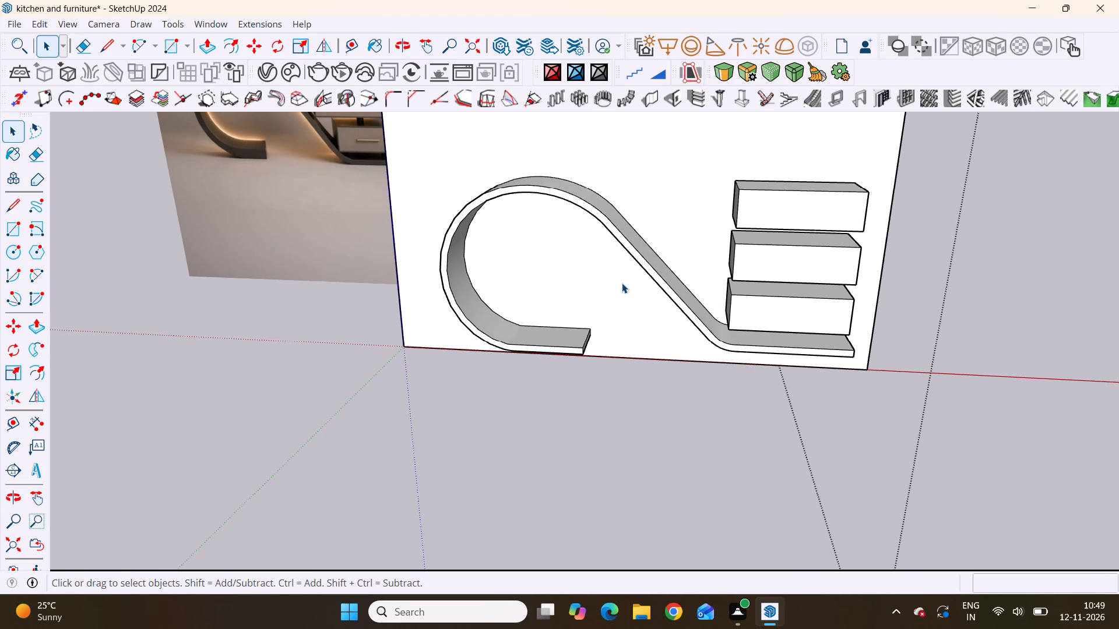
# Move the bottom drawer about 1 5/16" along the red axis toward the sloping part of the curved base.
pyautogui.scroll(7, 747, 320)
pyautogui.moveTo(723, 330); pyautogui.dragTo(708, 241, button='middle')
pyautogui.scroll(1, 723, 330)
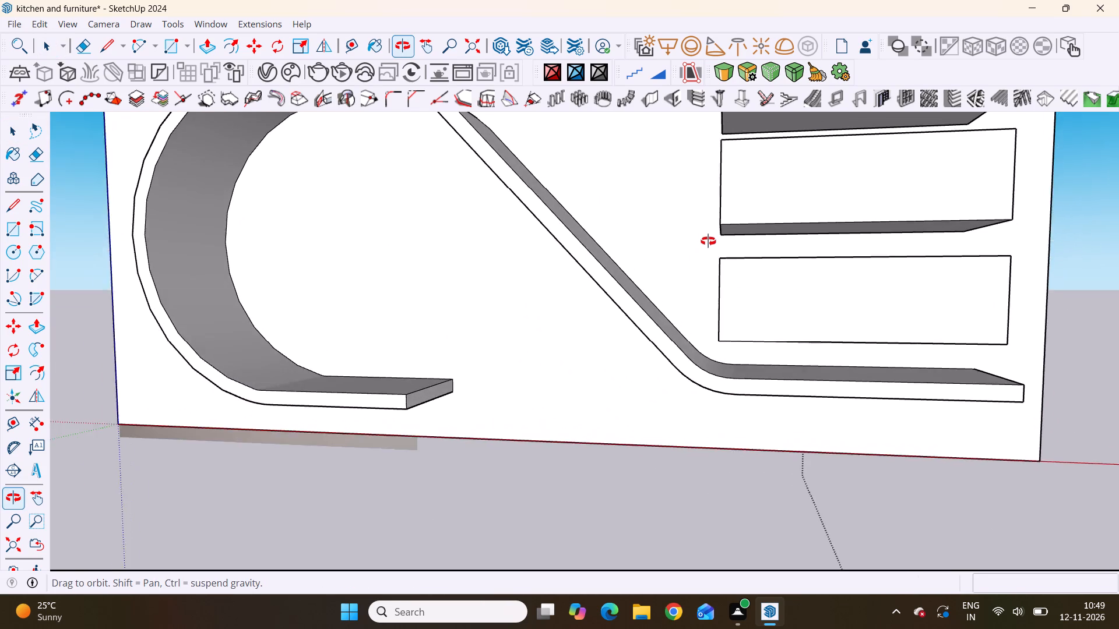
pyautogui.moveTo(708, 241); pyautogui.dragTo(768, 312, button='middle')
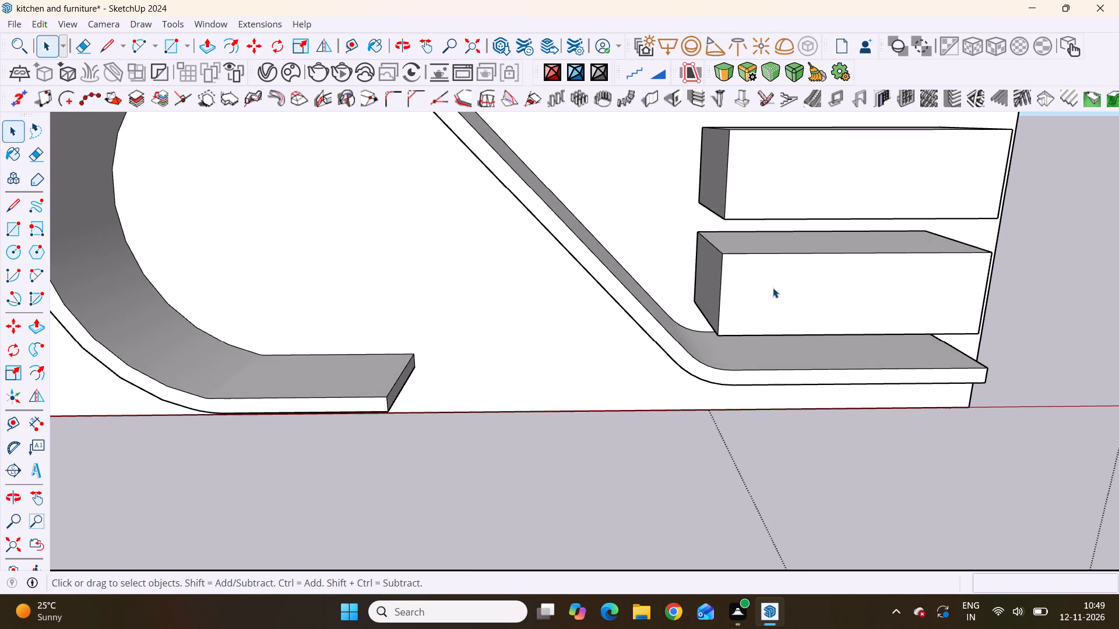
pyautogui.click(743, 294)
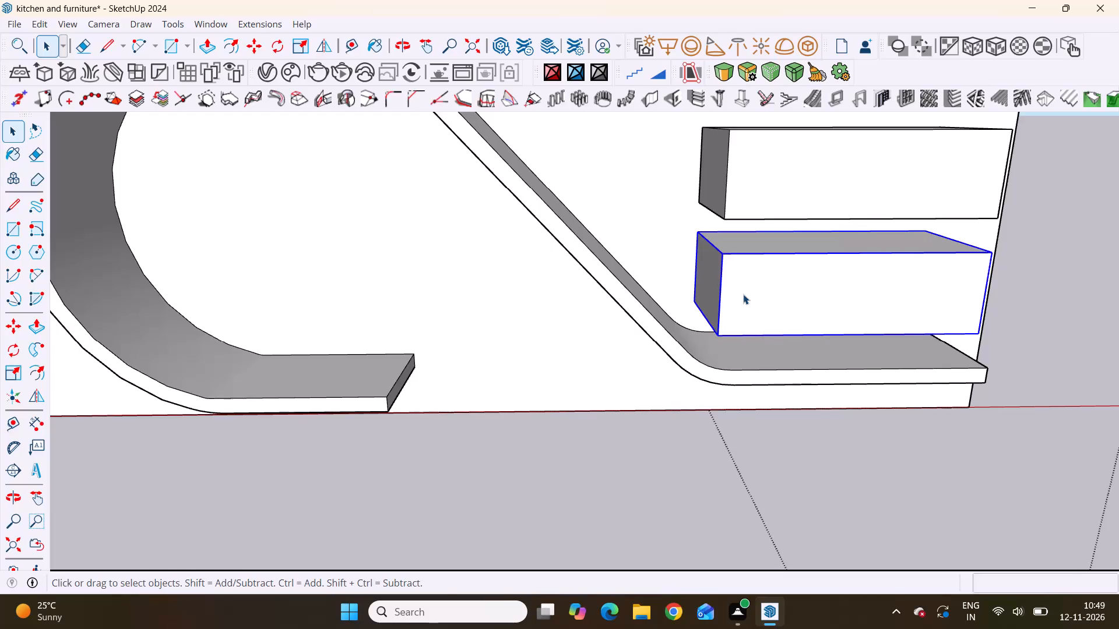
pyautogui.press('m')
pyautogui.click(694, 303)
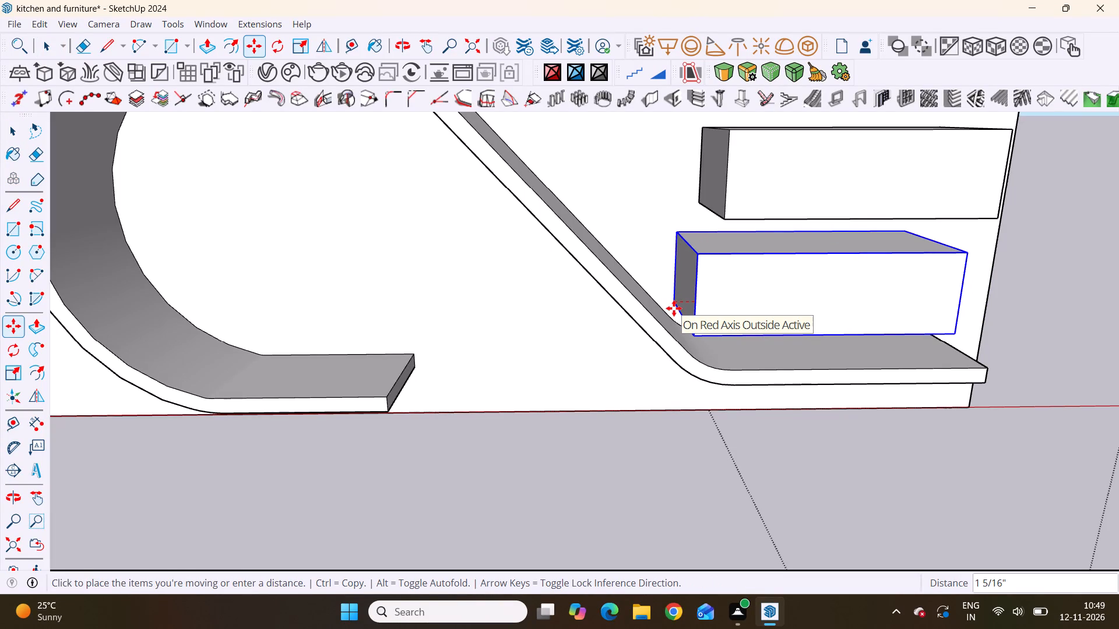
pyautogui.click(674, 308)
pyautogui.scroll(-10, 560, 285)
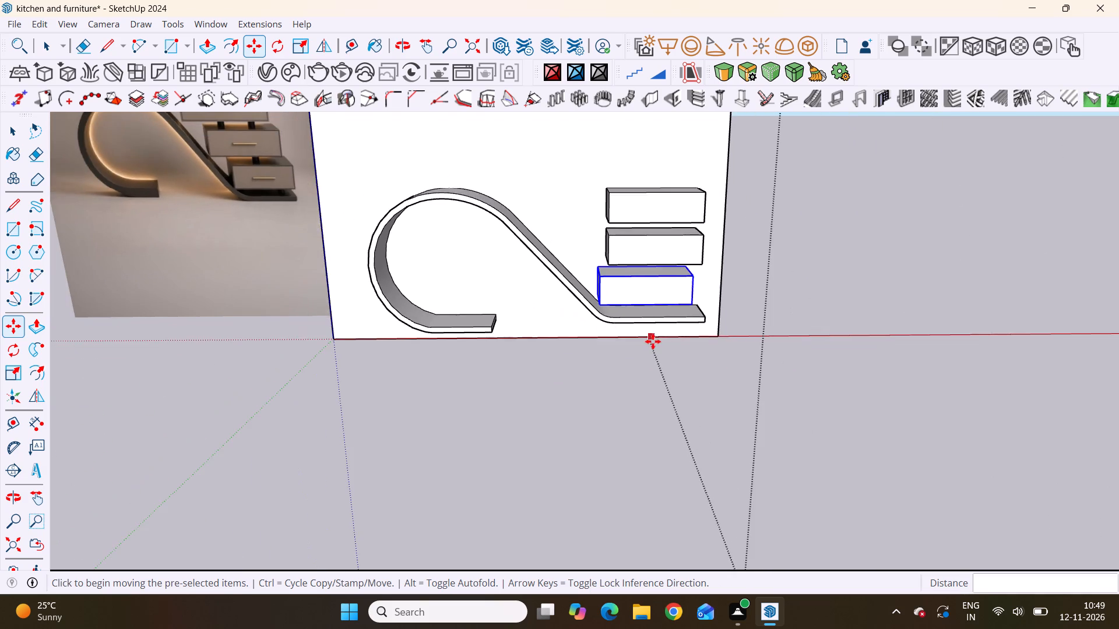
pyautogui.moveTo(653, 341); pyautogui.dragTo(652, 325, button='middle')
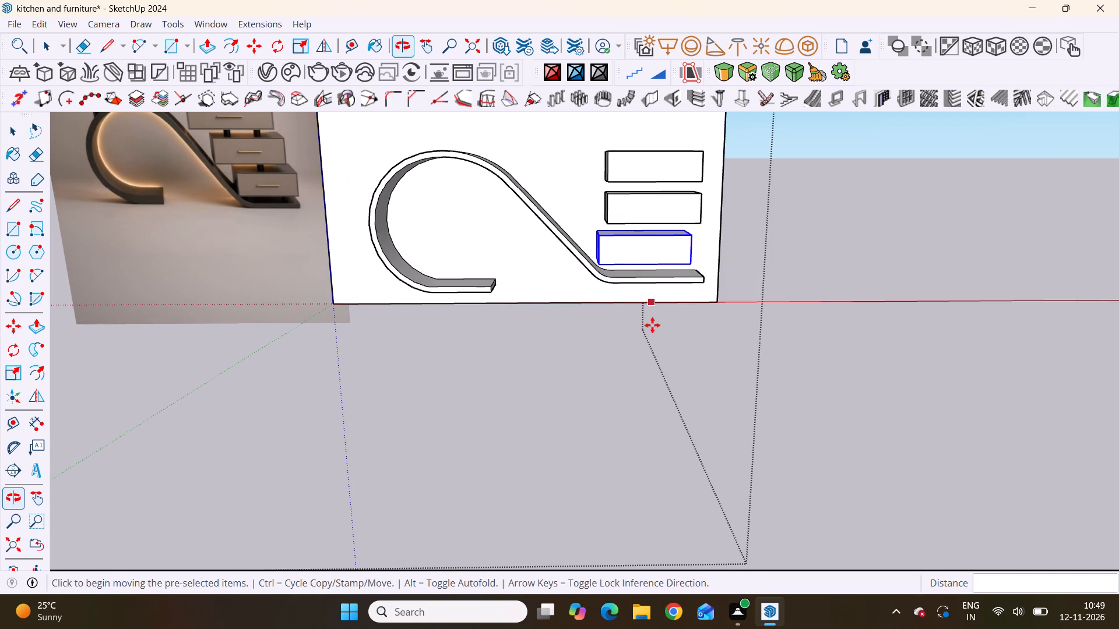
pyautogui.press('space')
# Move the middle drawer about 7" along the red axis toward the curve so it is staggered from the other drawers.
pyautogui.moveTo(578, 214); pyautogui.dragTo(629, 245, button='middle')
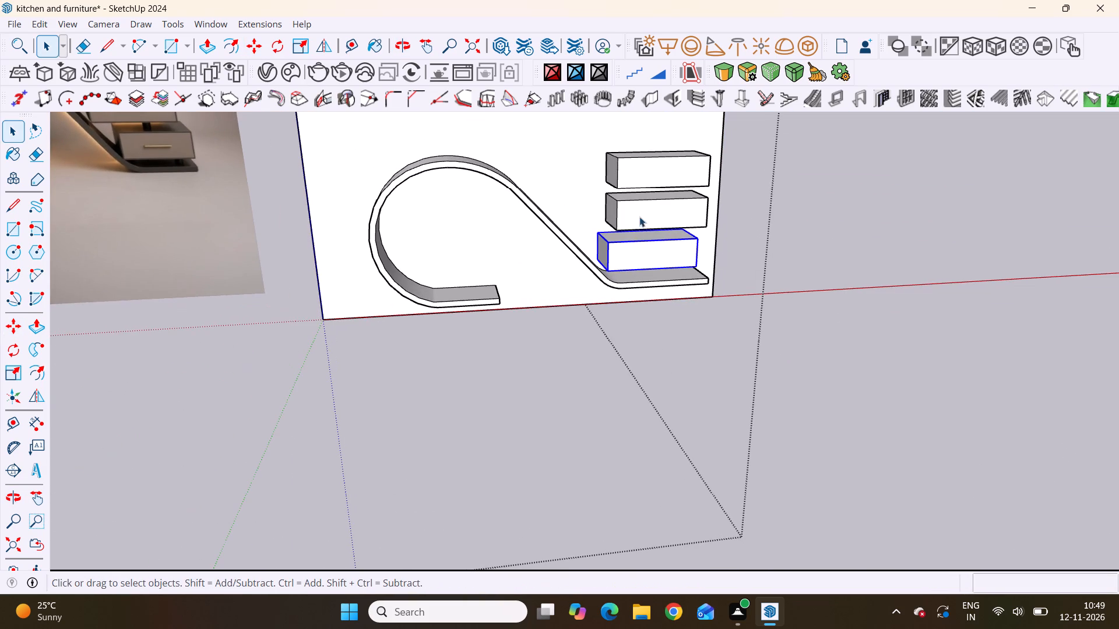
pyautogui.click(639, 214)
pyautogui.scroll(4, 587, 219)
pyautogui.press('m')
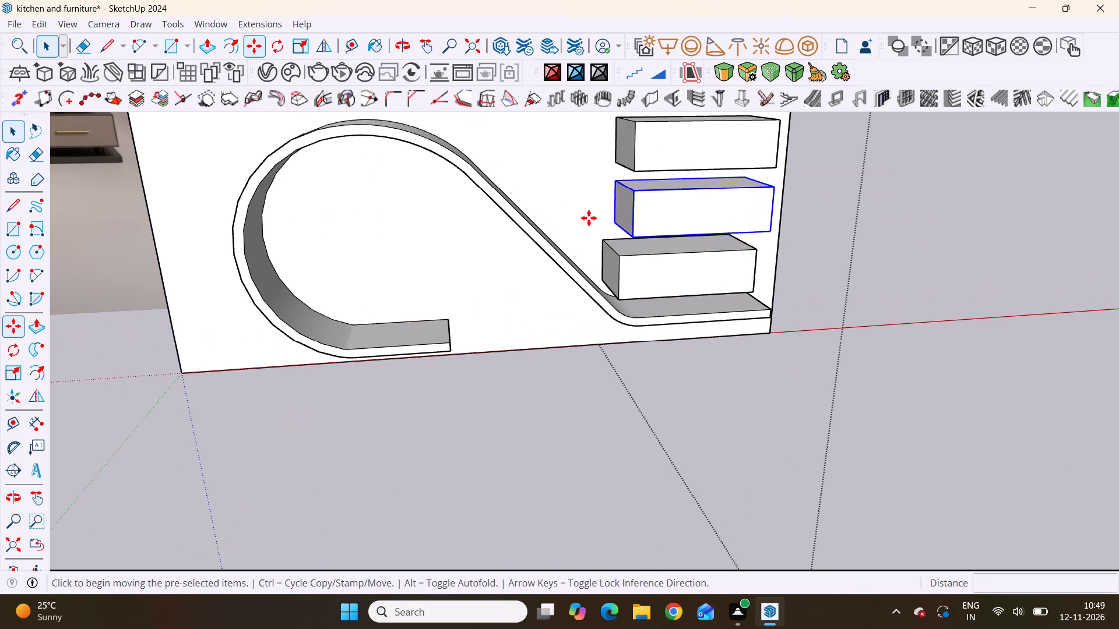
pyautogui.click(615, 222)
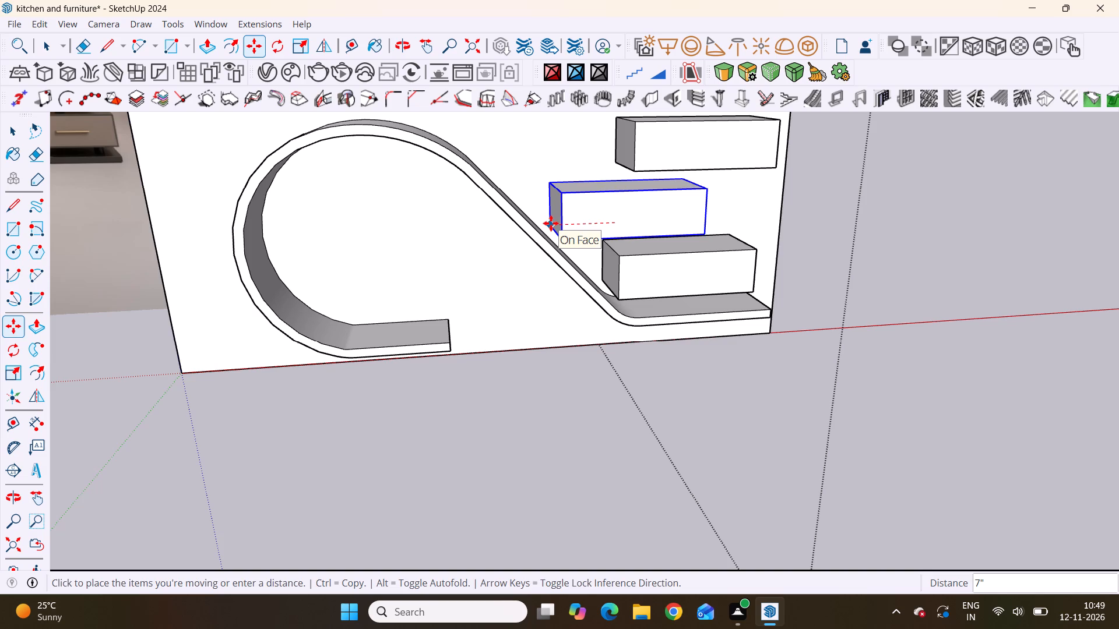
pyautogui.scroll(-3, 653, 291)
pyautogui.moveTo(667, 331); pyautogui.dragTo(606, 256, button='middle')
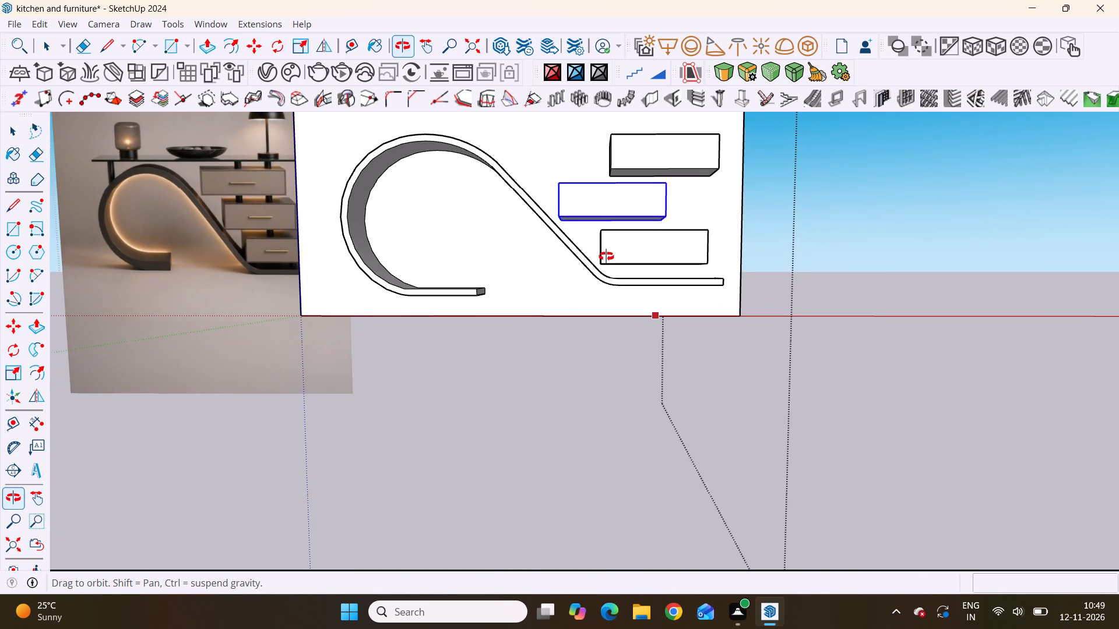
pyautogui.moveTo(606, 256); pyautogui.dragTo(624, 292, button='middle')
pyautogui.scroll(2, 572, 207)
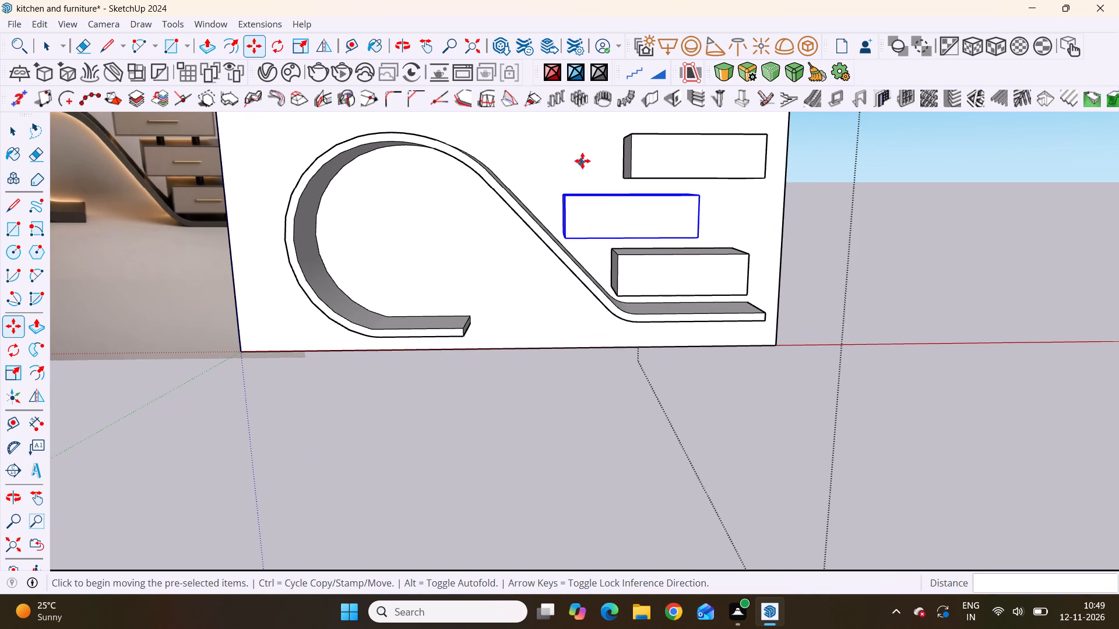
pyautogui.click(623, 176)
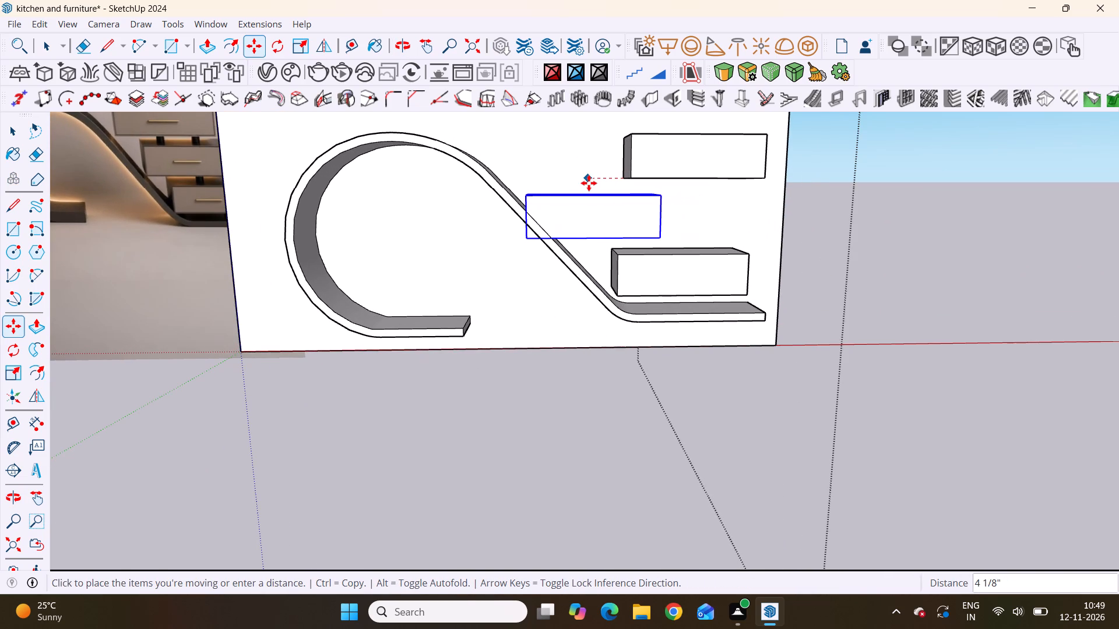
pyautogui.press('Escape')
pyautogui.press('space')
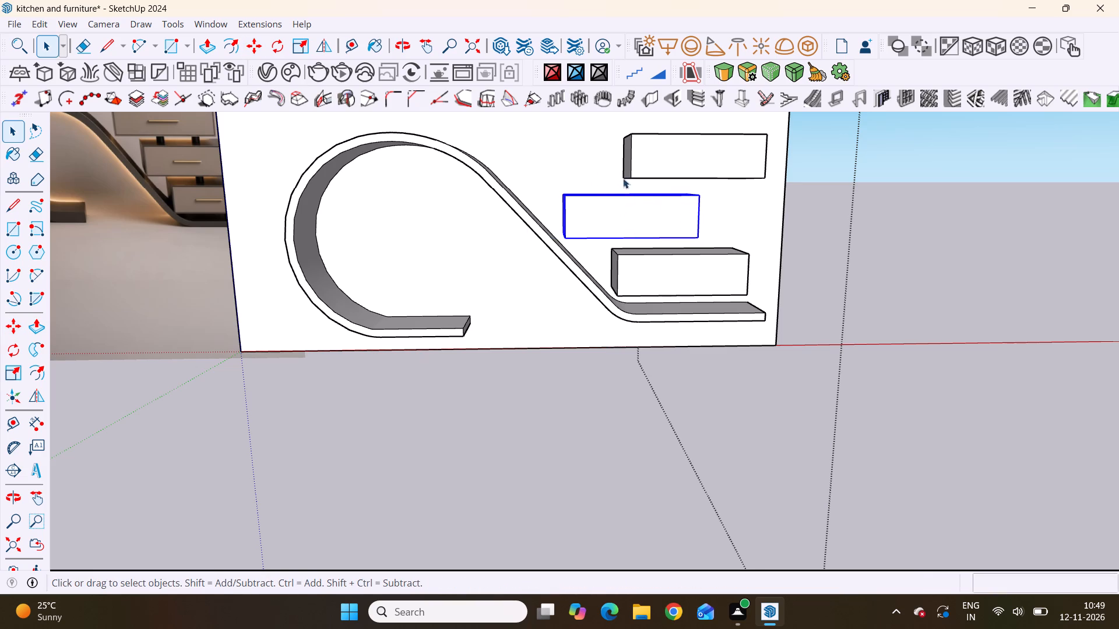
# Compare the staggering of the three drawers along the curved base with the drawer stack in the reference image.
pyautogui.click(606, 162)
pyautogui.click(871, 234)
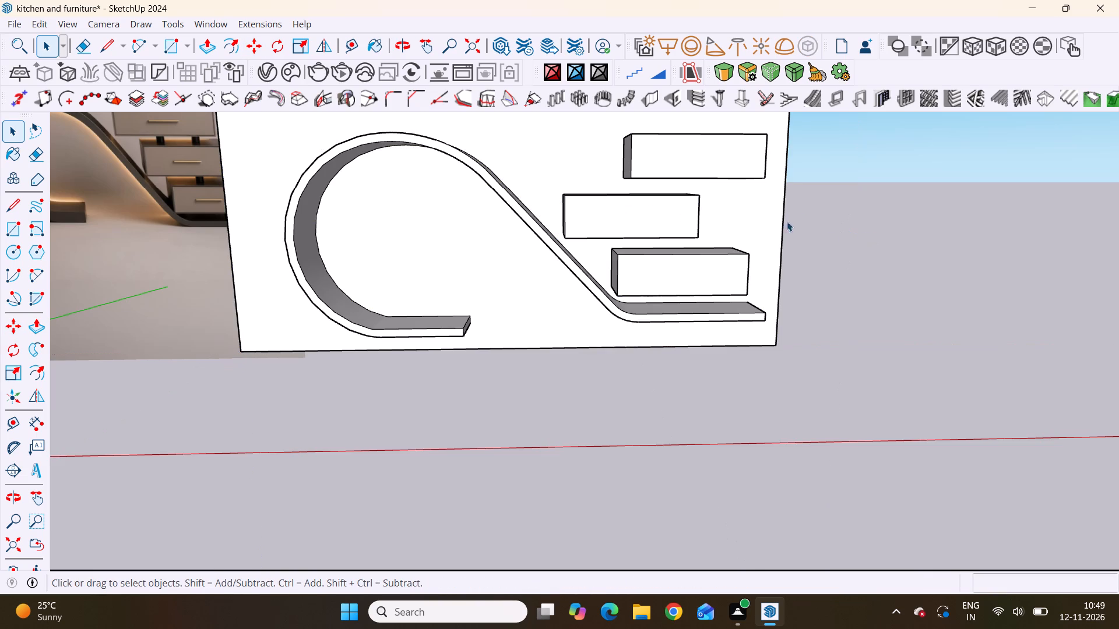
pyautogui.click(668, 159)
pyautogui.click(679, 157)
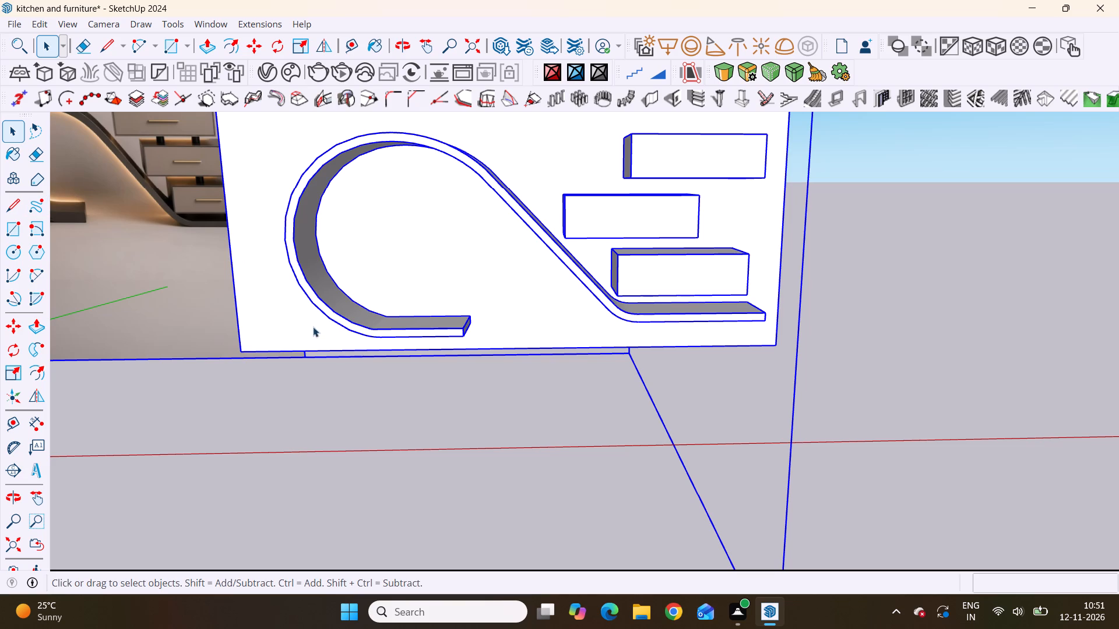
pyautogui.scroll(-11, 819, 408)
pyautogui.scroll(-3, 557, 340)
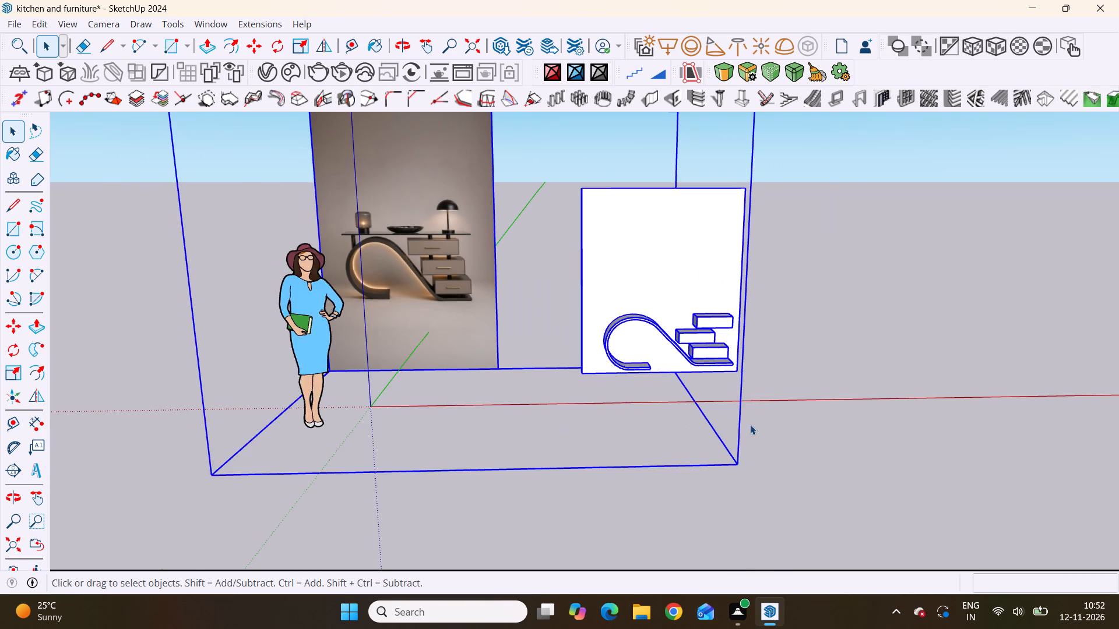
pyautogui.moveTo(751, 412); pyautogui.dragTo(745, 401, button='middle')
pyautogui.scroll(4, 754, 412)
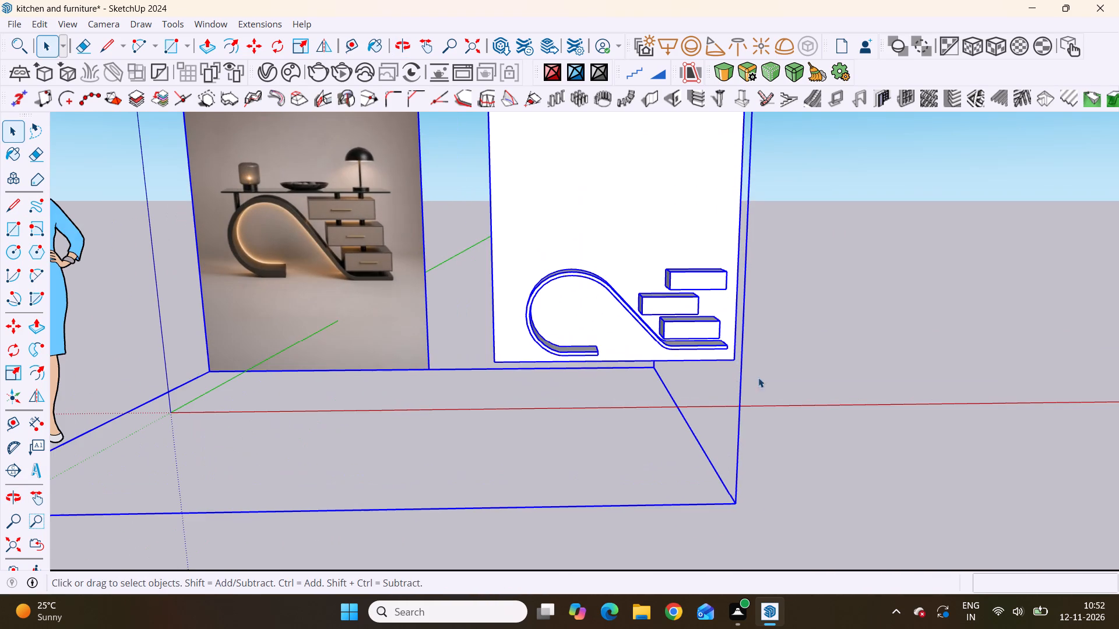
pyautogui.click(908, 280)
pyautogui.scroll(6, 660, 328)
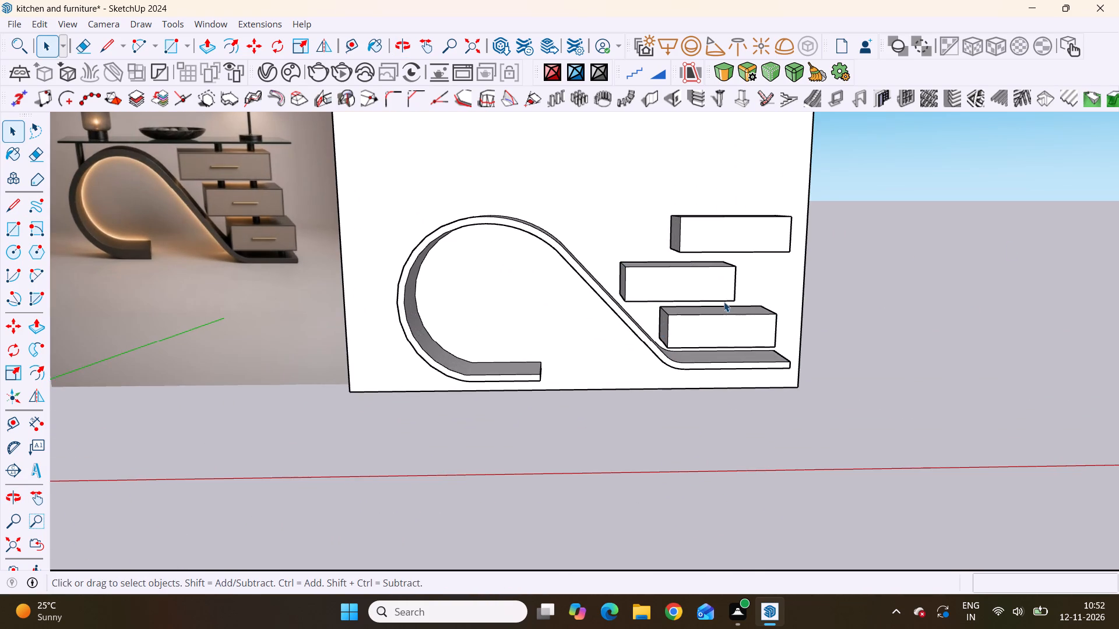
pyautogui.click(724, 296)
pyautogui.doubleClick(703, 294)
pyautogui.click(703, 294)
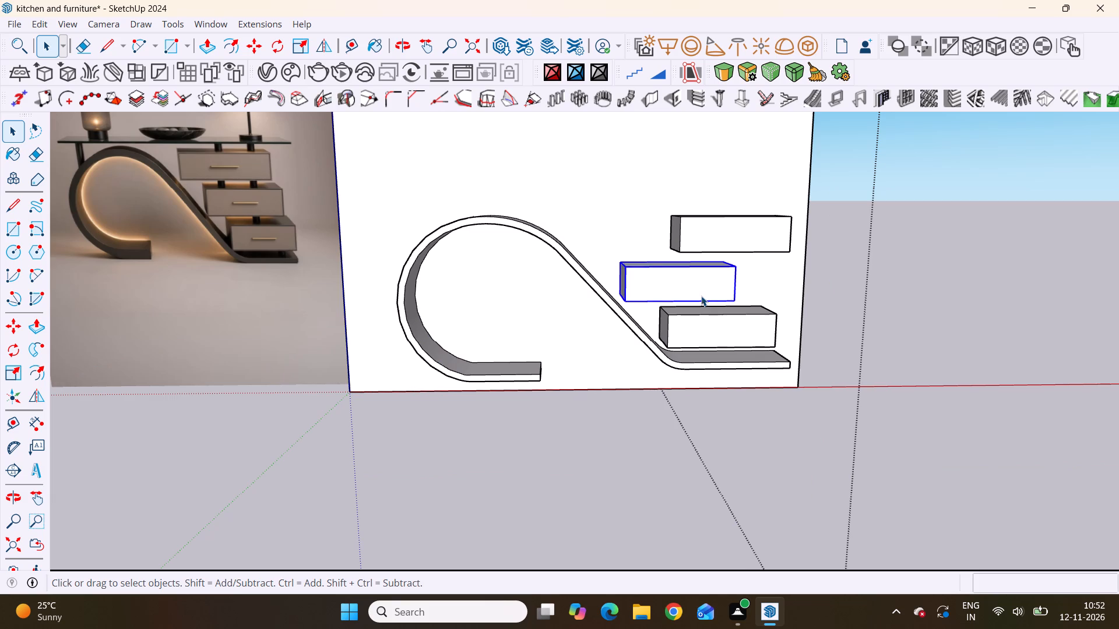
pyautogui.scroll(-7, 721, 301)
pyautogui.moveTo(706, 313); pyautogui.dragTo(832, 225, button='middle')
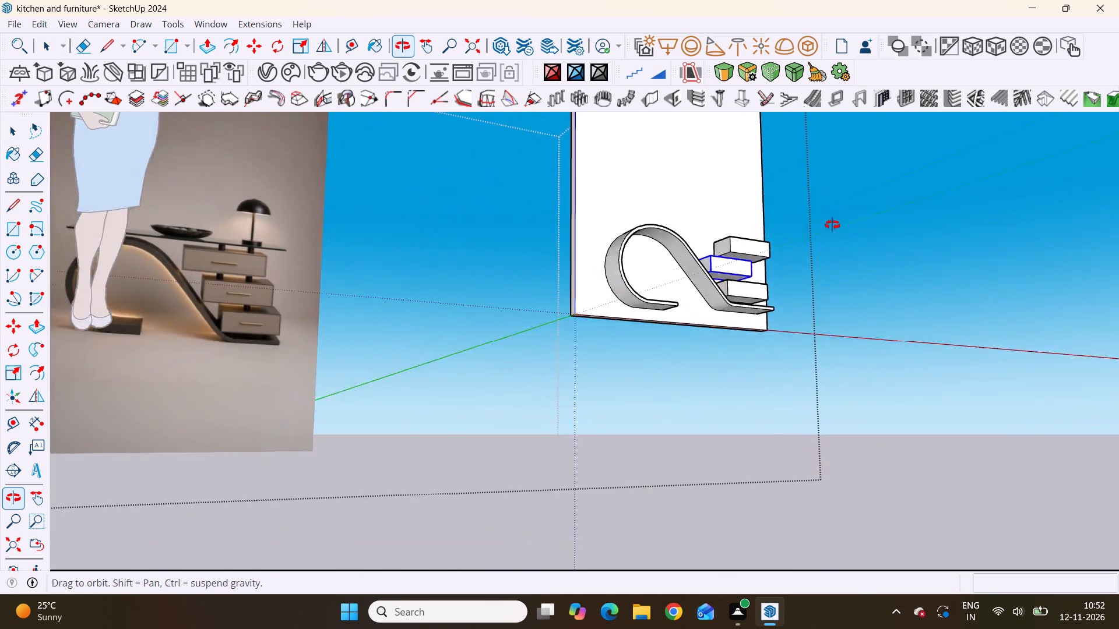
pyautogui.moveTo(832, 225); pyautogui.dragTo(673, 283, button='middle')
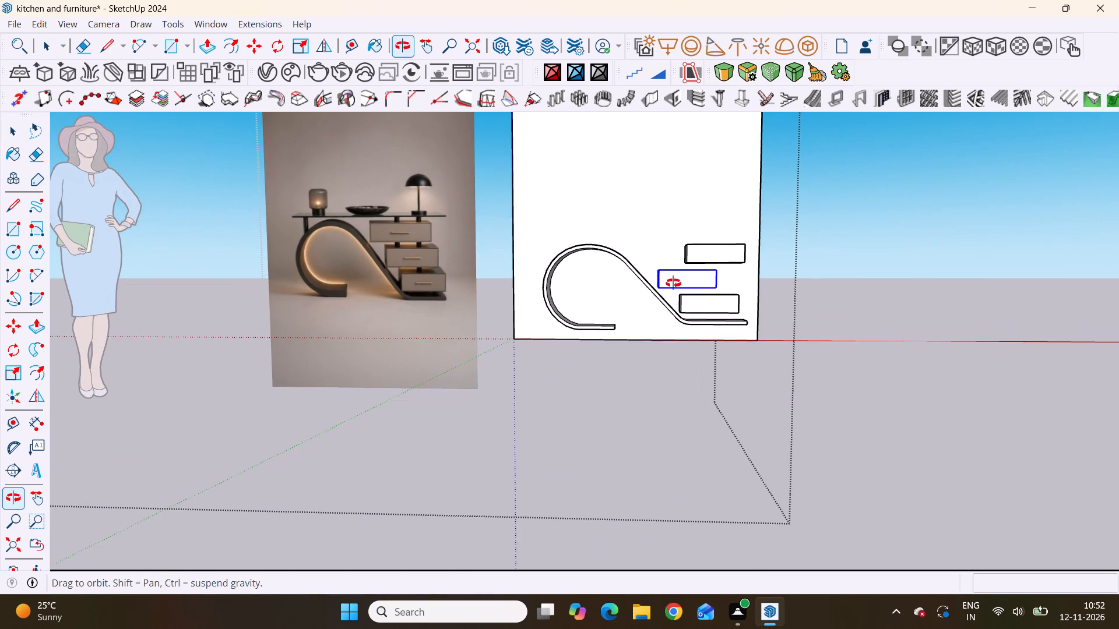
pyautogui.moveTo(673, 283); pyautogui.dragTo(673, 284, button='middle')
pyautogui.scroll(4, 673, 284)
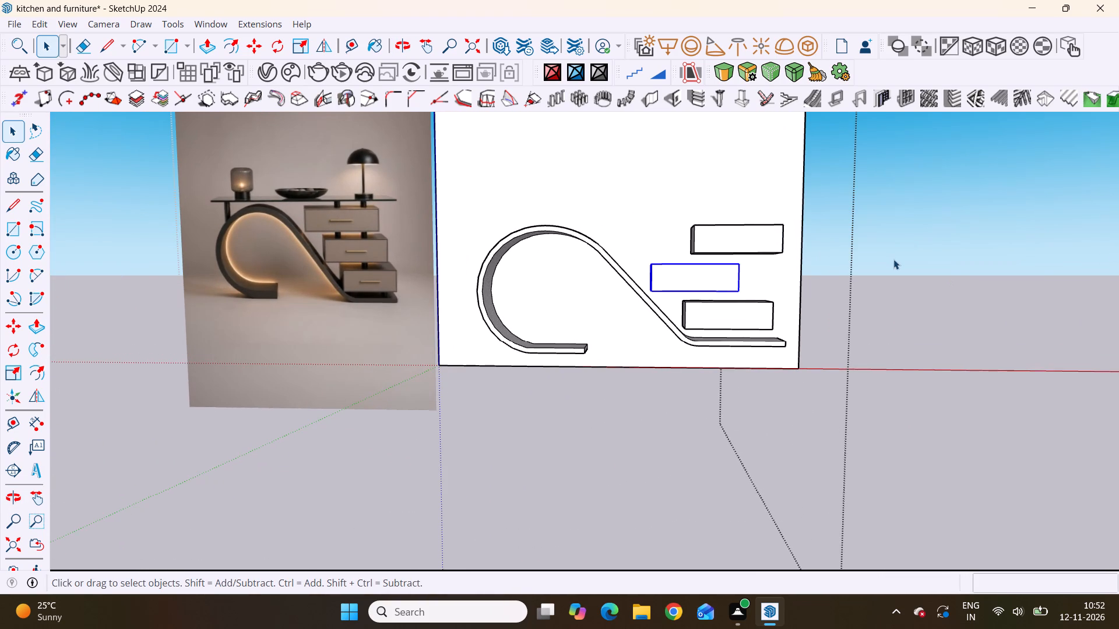
pyautogui.click(893, 259)
# Move the top drawer about 1' 7/16" along the red axis toward the curve so the drawers step down along the slope.
pyautogui.scroll(-4, 718, 284)
pyautogui.moveTo(724, 271); pyautogui.dragTo(736, 347, button='middle')
pyautogui.scroll(5, 718, 302)
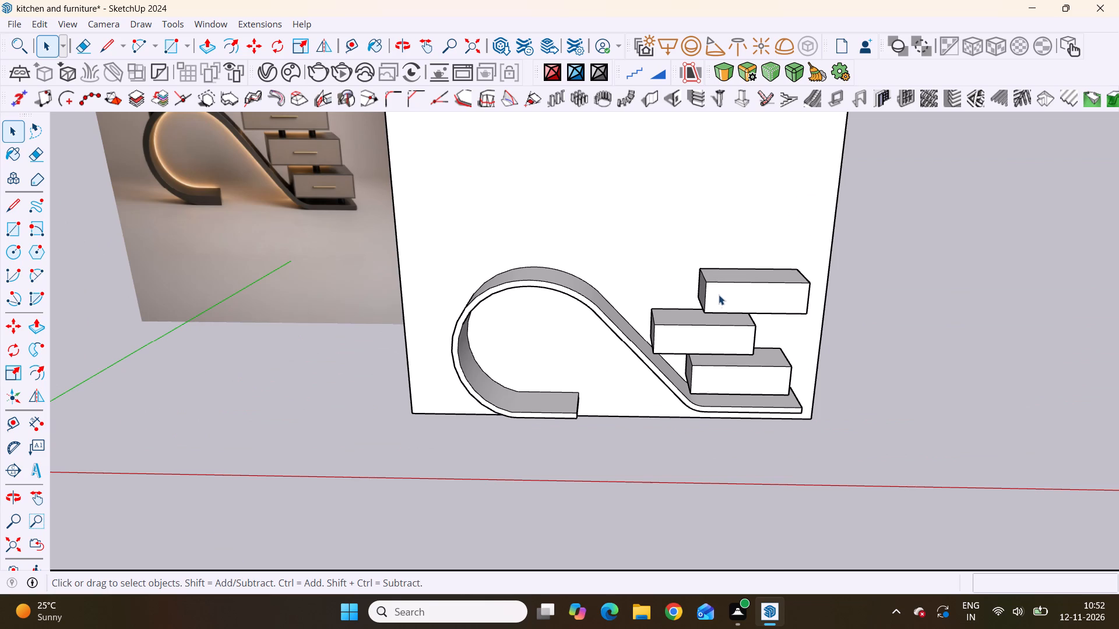
pyautogui.click(725, 293)
pyautogui.doubleClick(730, 283)
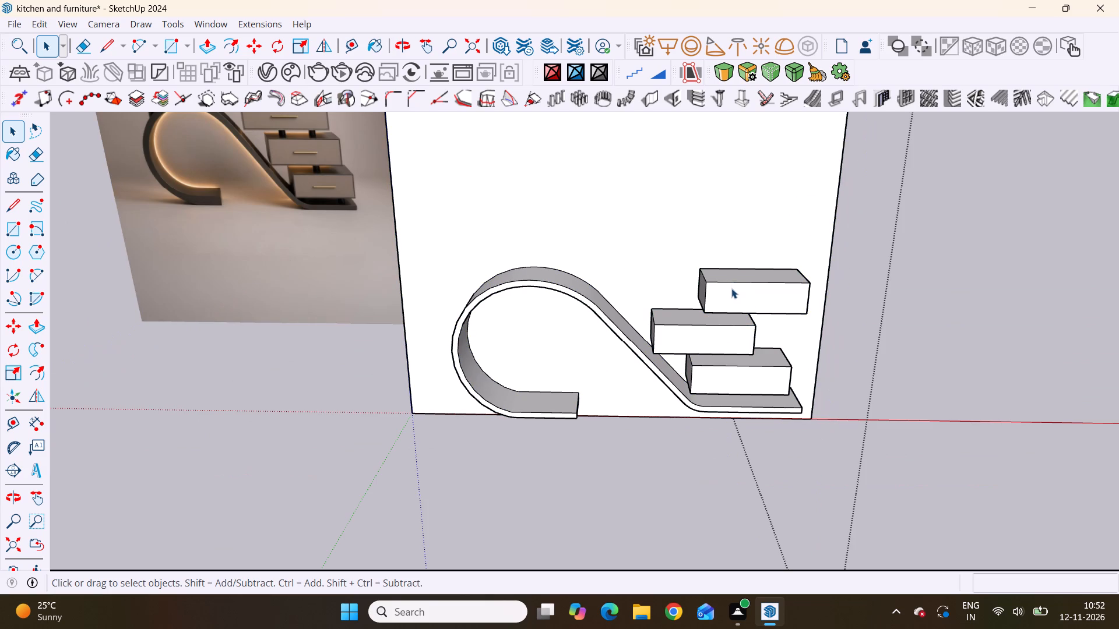
pyautogui.click(731, 288)
pyautogui.moveTo(690, 295); pyautogui.dragTo(724, 279, button='middle')
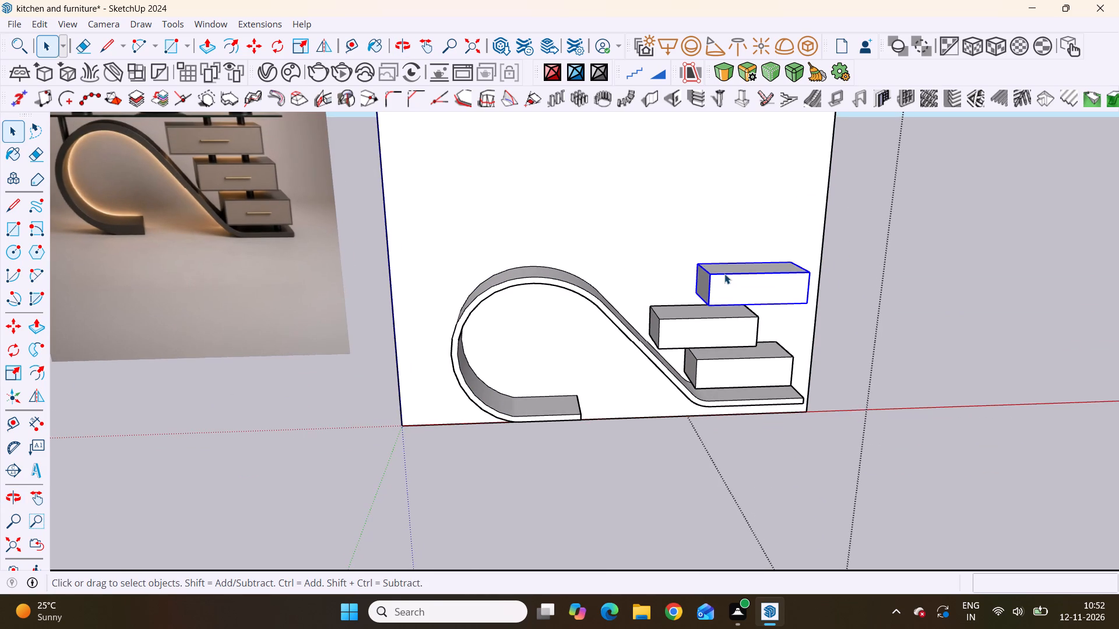
pyautogui.press('m')
pyautogui.scroll(8, 734, 336)
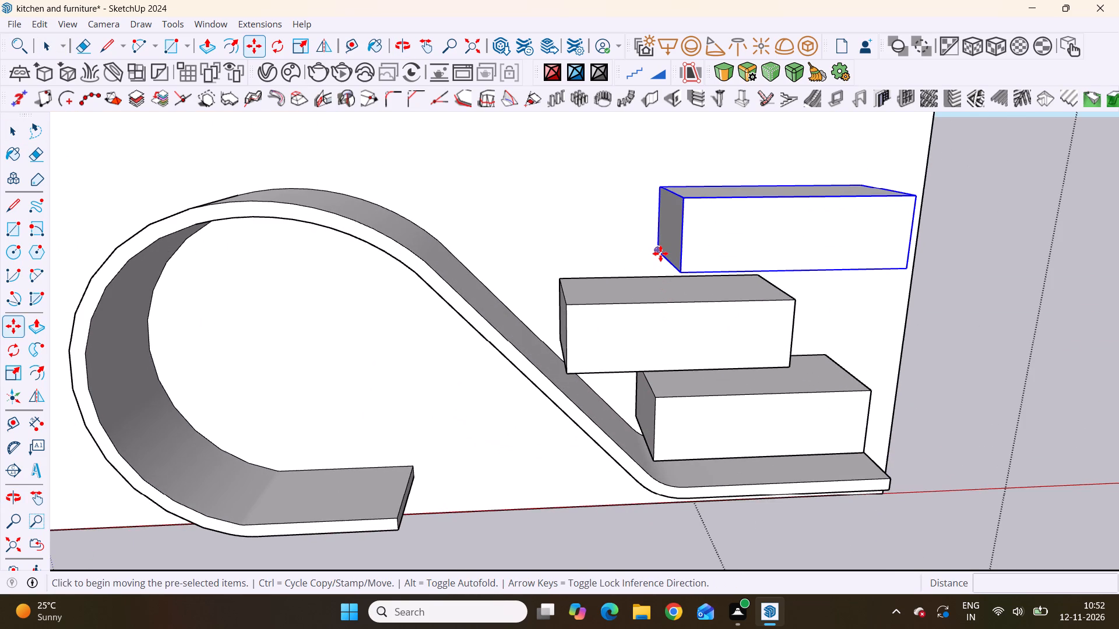
pyautogui.click(660, 252)
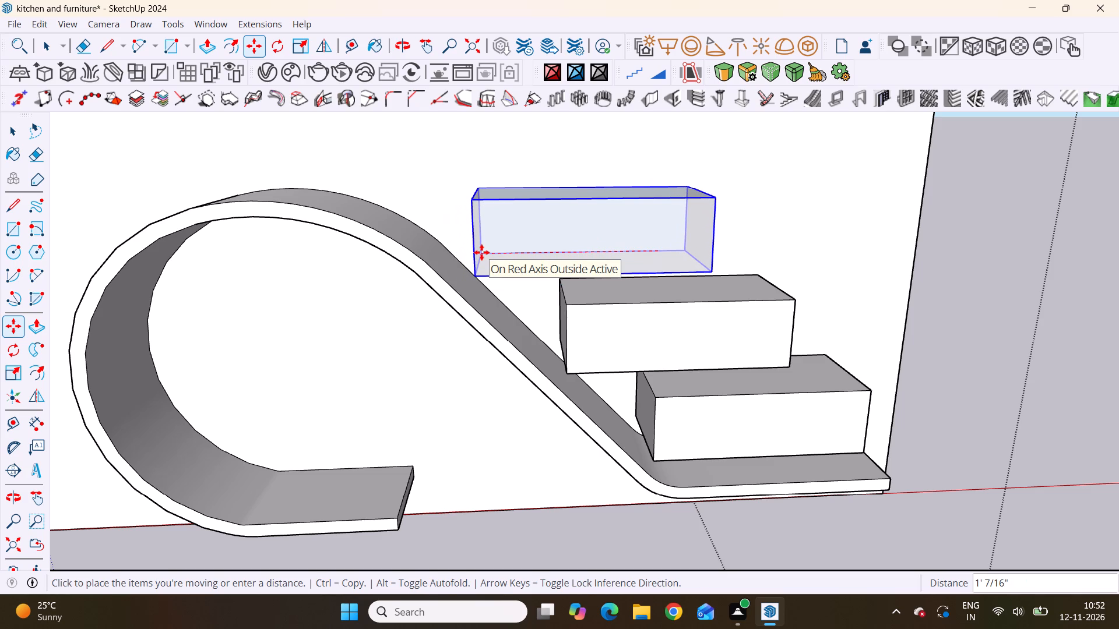
pyautogui.click(481, 252)
# Lengthen the top drawer by push/pulling its end face farthest from the curve outward about 2 1/4".
pyautogui.scroll(-8, 495, 284)
pyautogui.moveTo(620, 412); pyautogui.dragTo(590, 309, button='middle')
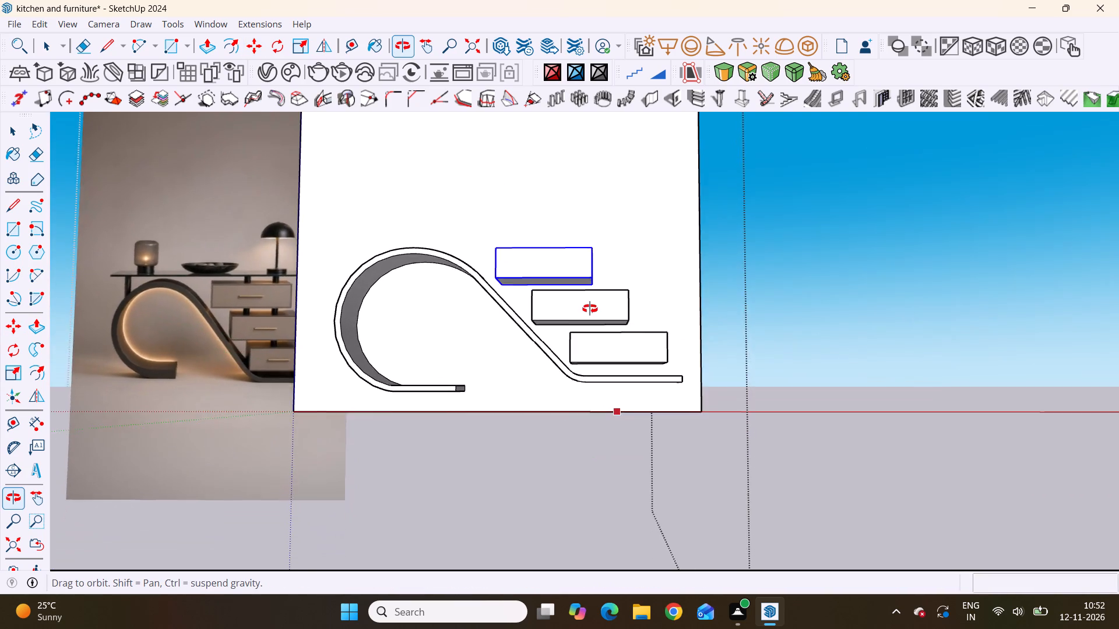
pyautogui.moveTo(590, 309); pyautogui.dragTo(606, 323, button='middle')
pyautogui.scroll(2, 606, 323)
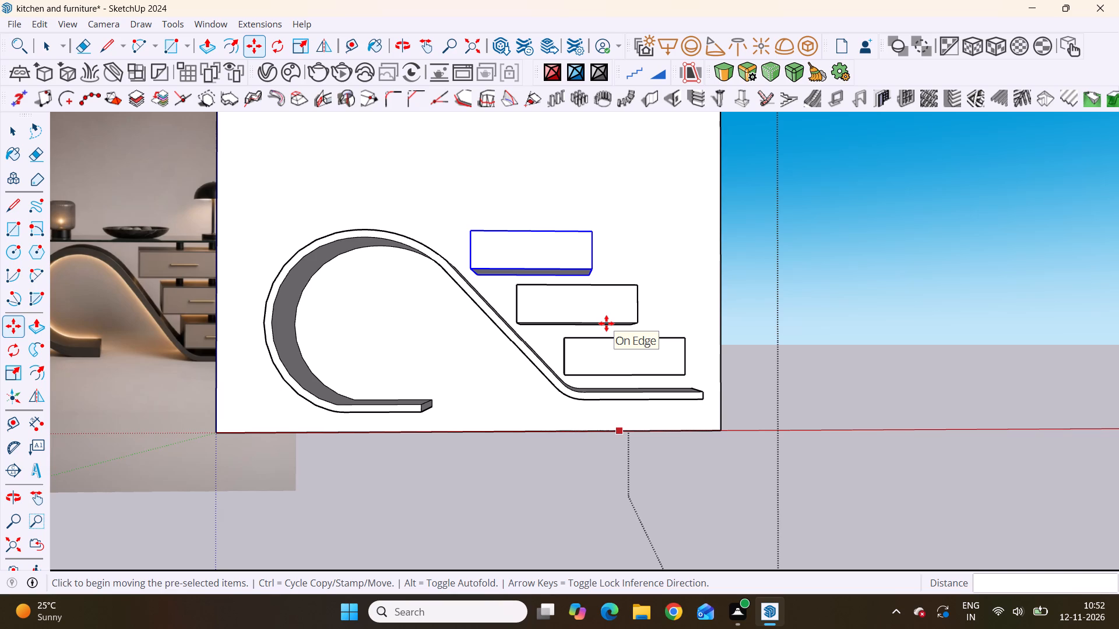
pyautogui.scroll(-3, 698, 348)
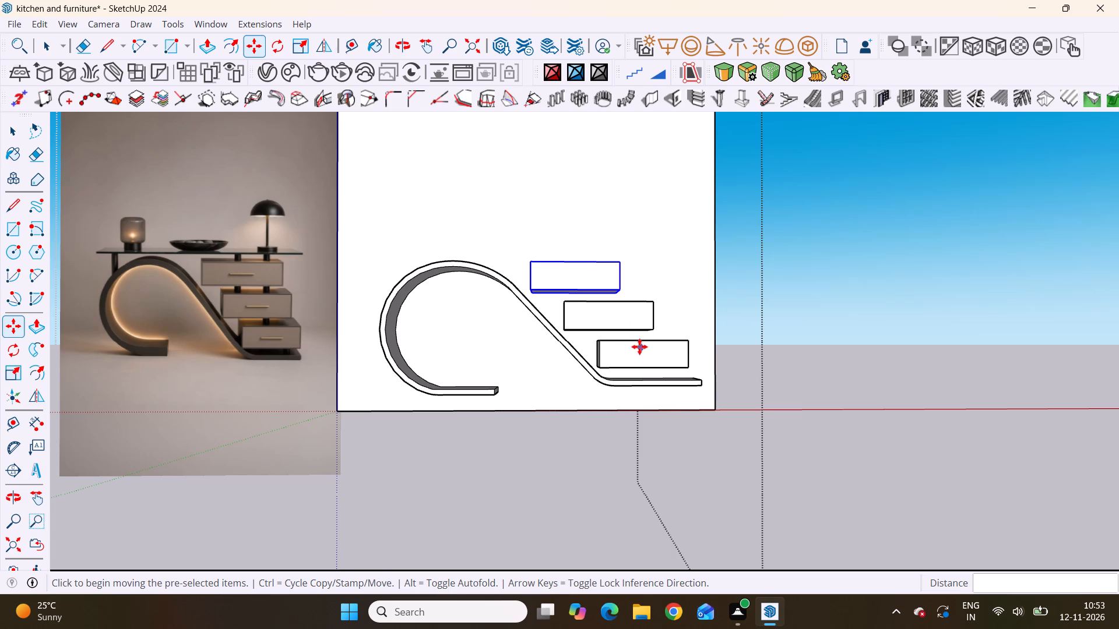
pyautogui.moveTo(642, 274); pyautogui.dragTo(494, 391, button='middle')
pyautogui.scroll(3, 592, 305)
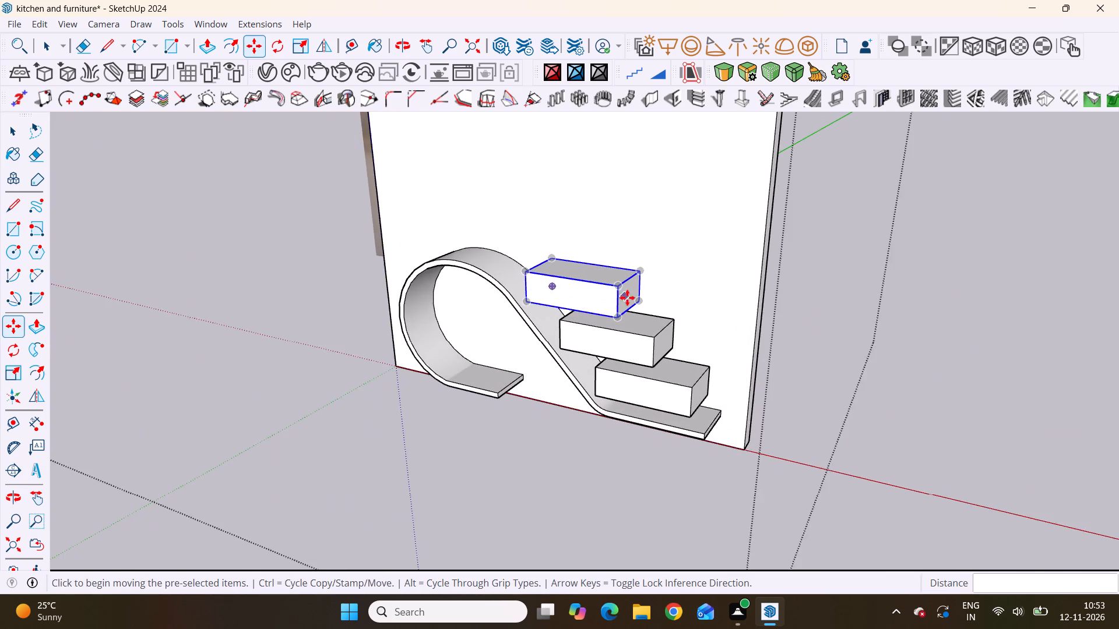
pyautogui.scroll(4, 627, 298)
pyautogui.press('space')
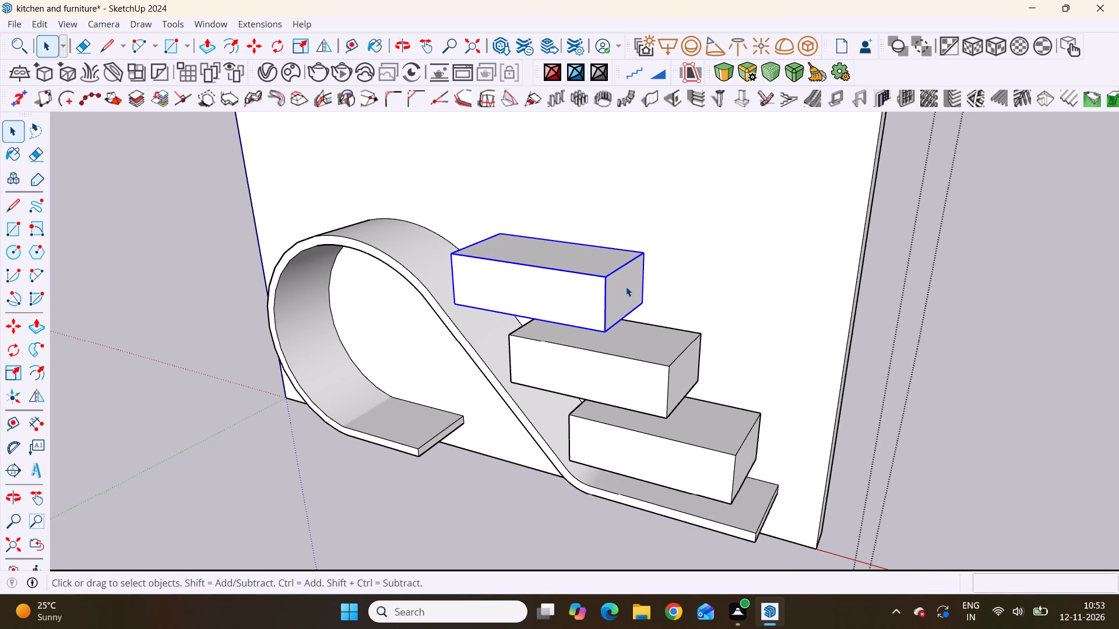
pyautogui.click(626, 287)
pyautogui.doubleClick(628, 288)
pyautogui.click(628, 291)
pyautogui.click(628, 291)
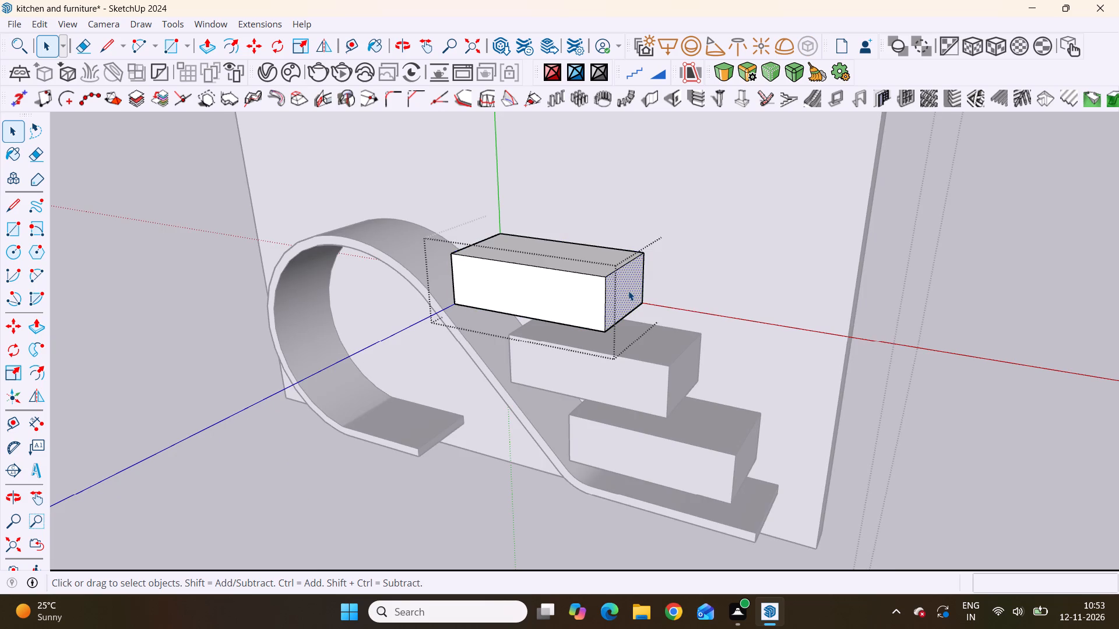
pyautogui.press('p')
pyautogui.click(628, 291)
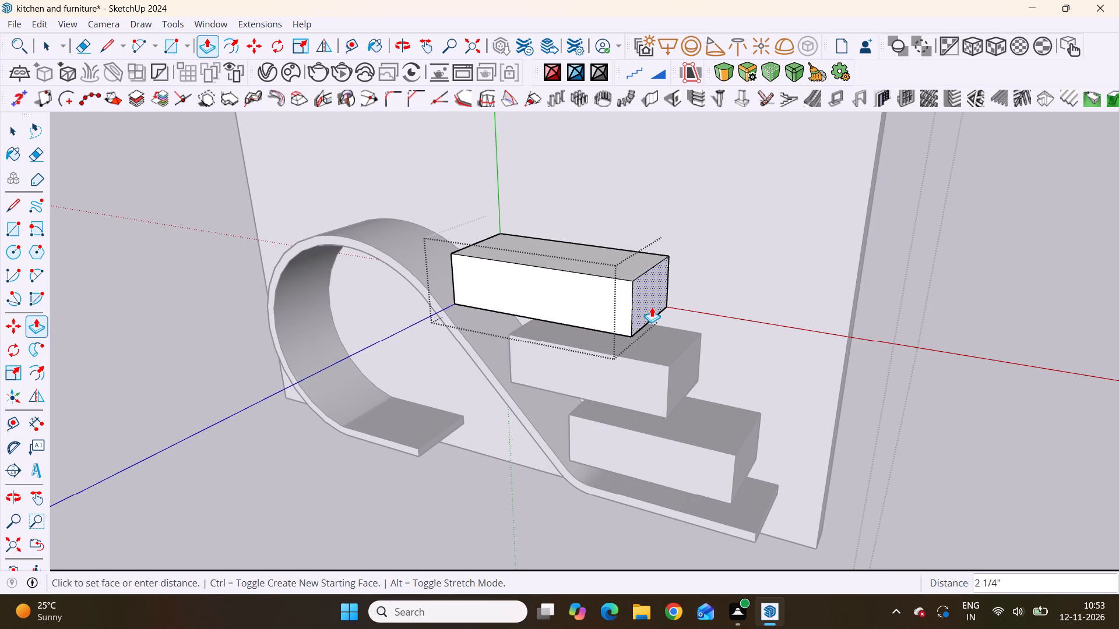
pyautogui.click(652, 307)
# Check the top drawer against the reference image and extend the same end face outward about another 1 1/2".
pyautogui.scroll(-19, 664, 304)
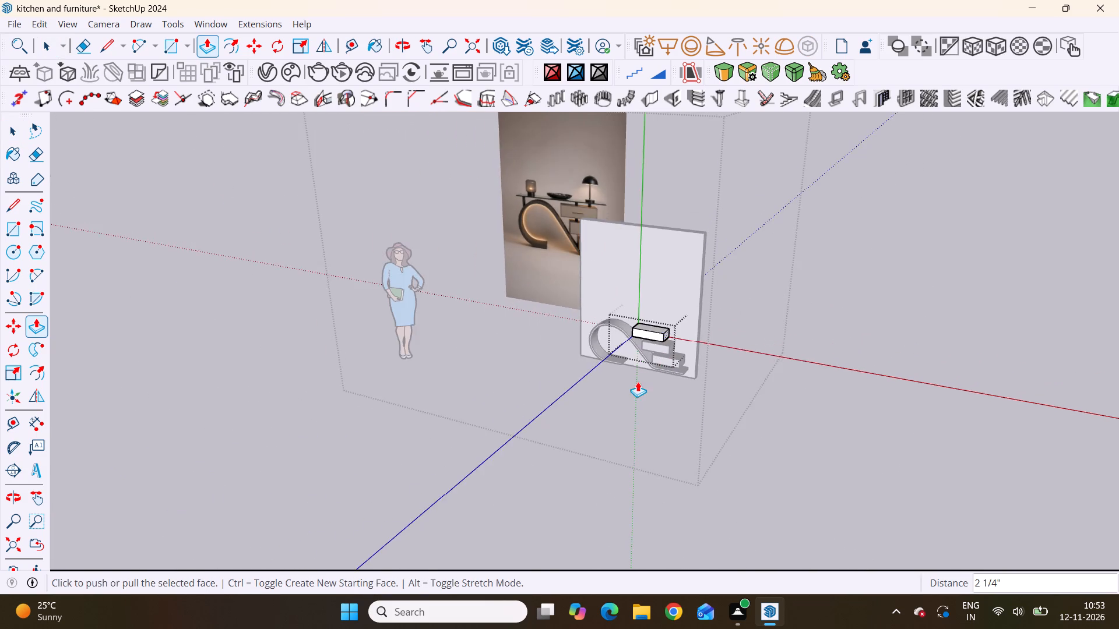
pyautogui.moveTo(650, 377); pyautogui.dragTo(736, 273, button='middle')
pyautogui.scroll(5, 568, 315)
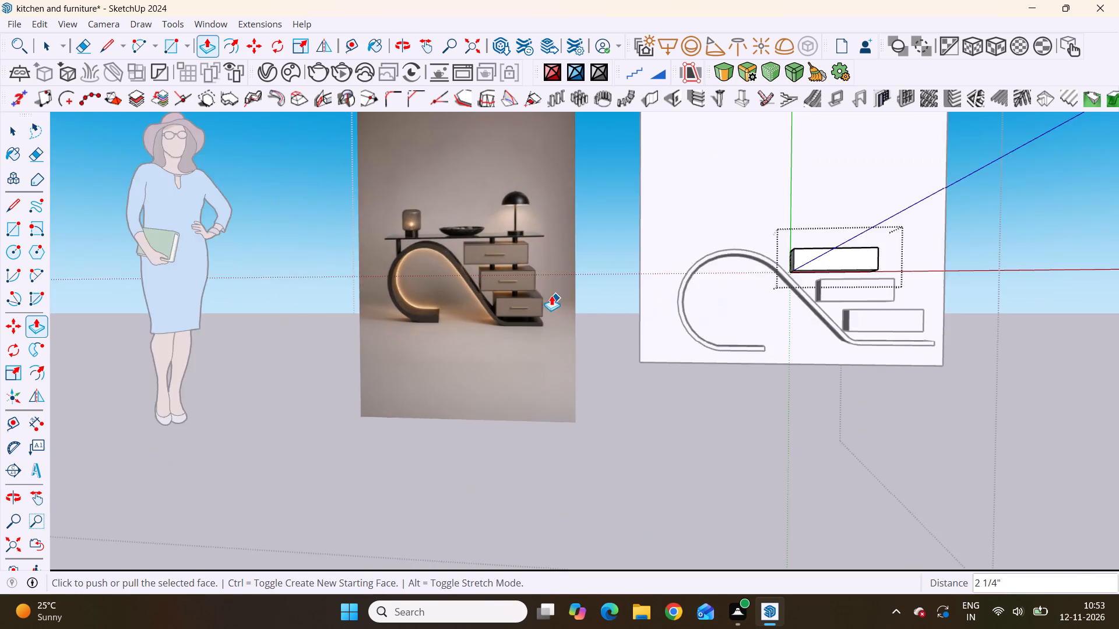
pyautogui.scroll(5, 551, 295)
pyautogui.scroll(-8, 431, 286)
pyautogui.scroll(2, 677, 300)
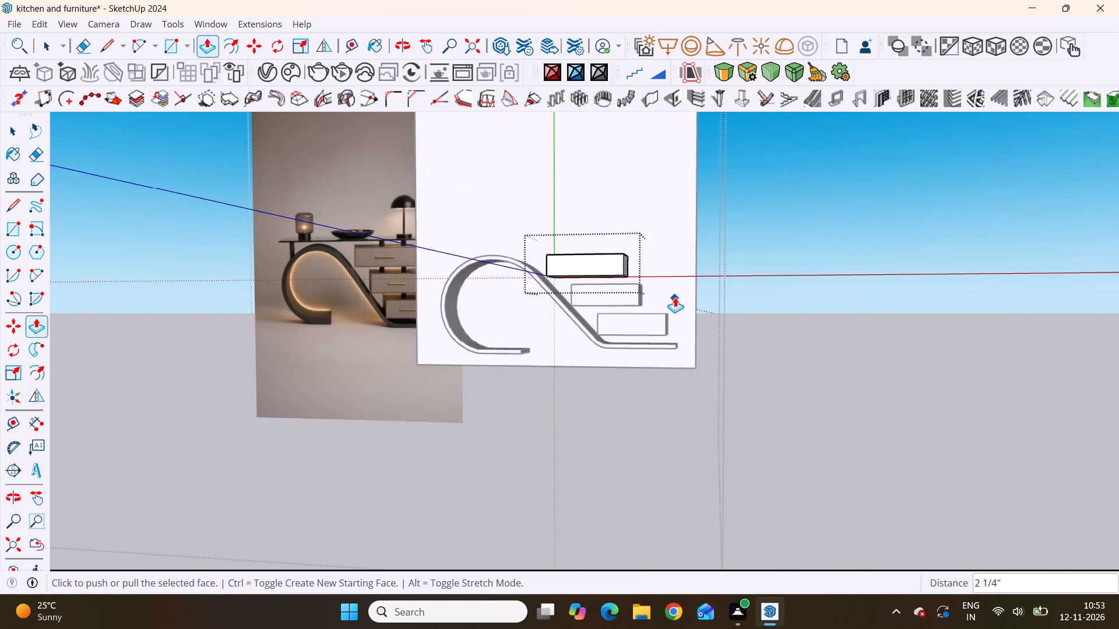
pyautogui.scroll(11, 675, 297)
pyautogui.moveTo(695, 262); pyautogui.dragTo(585, 324, button='middle')
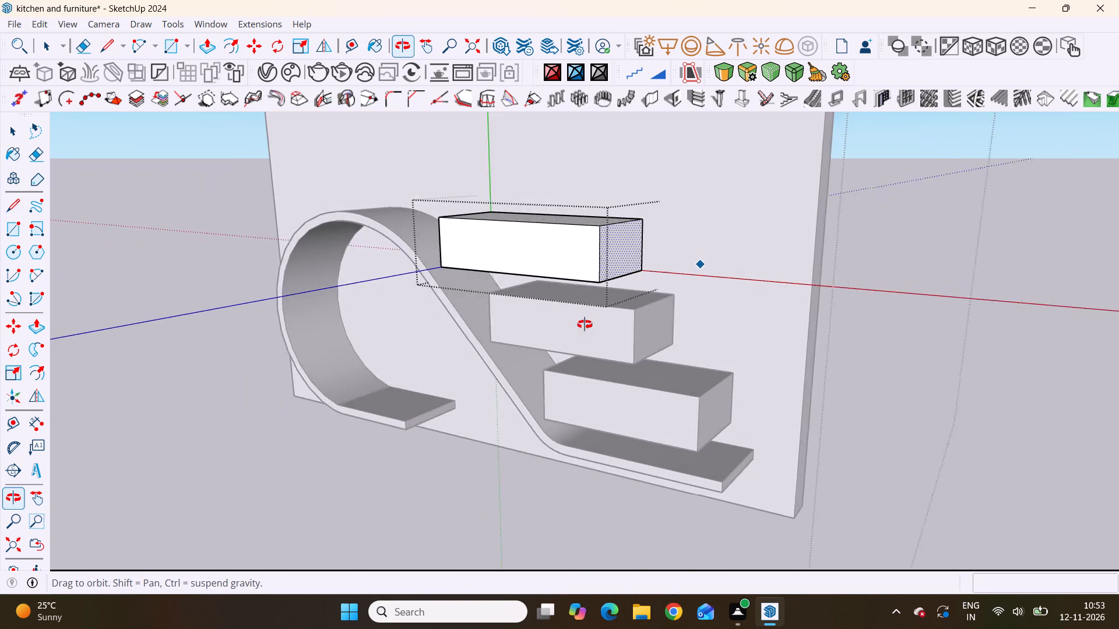
pyautogui.moveTo(585, 324); pyautogui.dragTo(576, 331, button='middle')
pyautogui.click(622, 260)
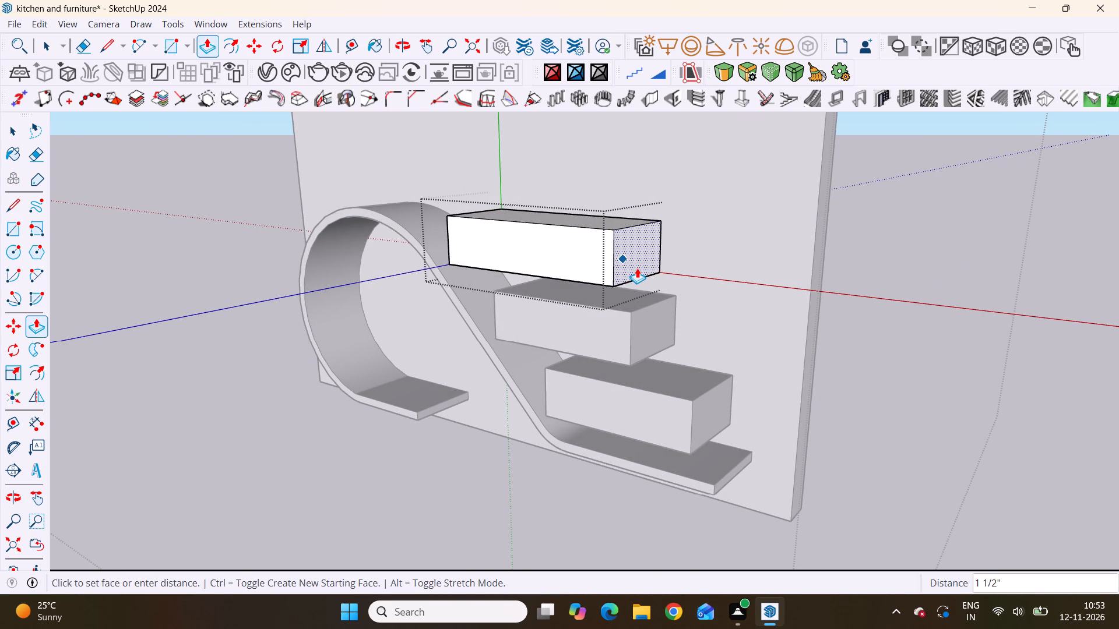
pyautogui.click(637, 268)
pyautogui.press('space')
pyautogui.click(648, 328)
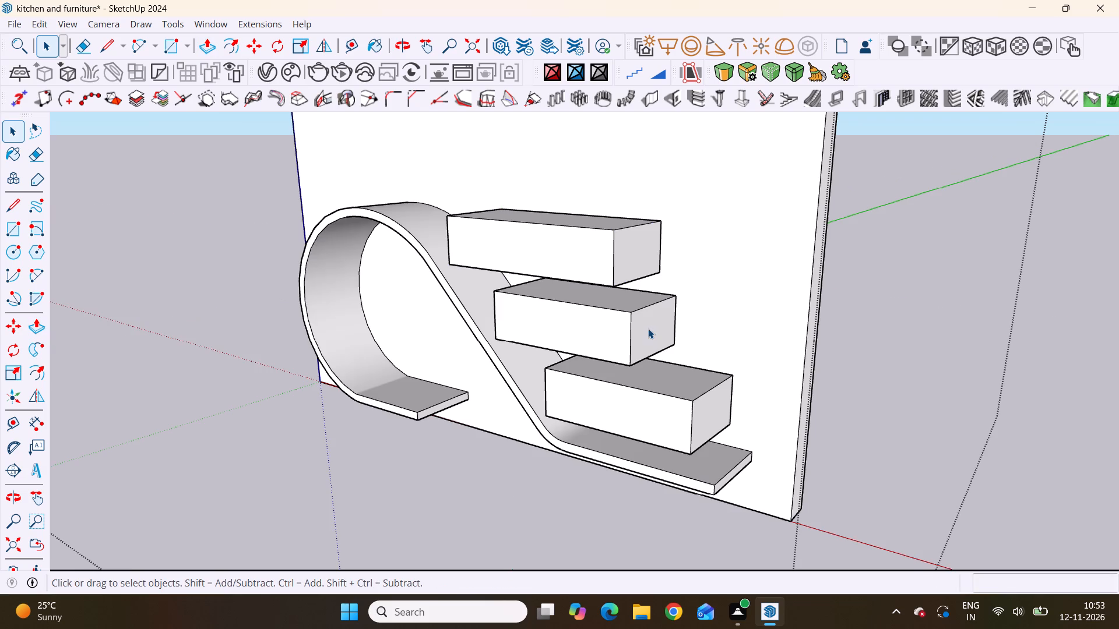
# Lengthen the middle drawer by push/pulling its end face farthest from the curve outward about 2 5/8".
pyautogui.click(648, 329)
pyautogui.doubleClick(648, 330)
pyautogui.click(650, 333)
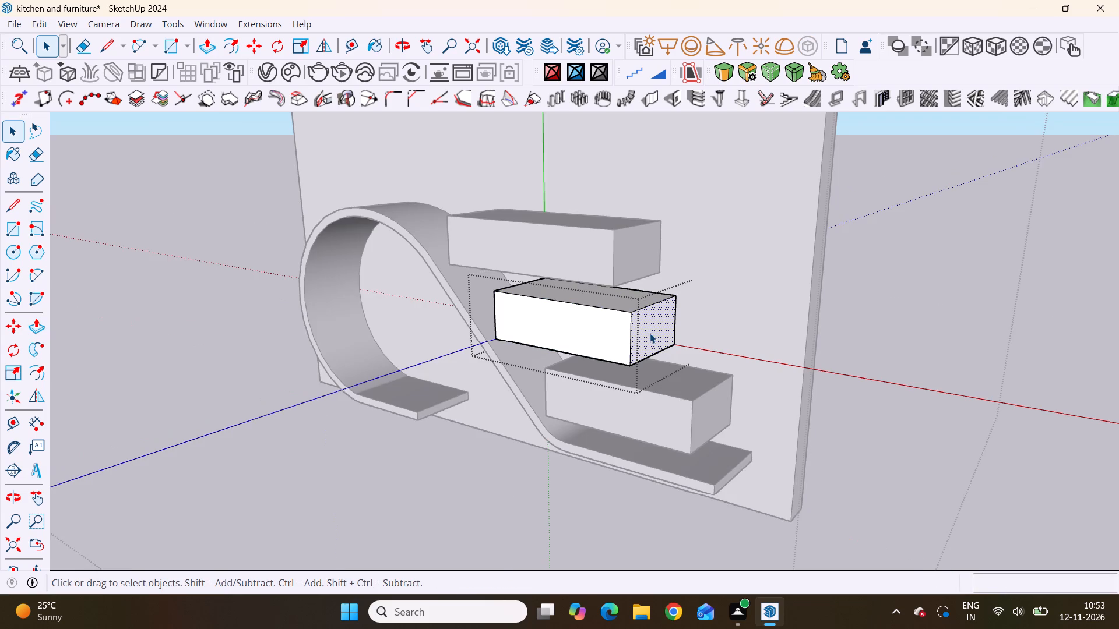
pyautogui.press('p')
pyautogui.click(650, 333)
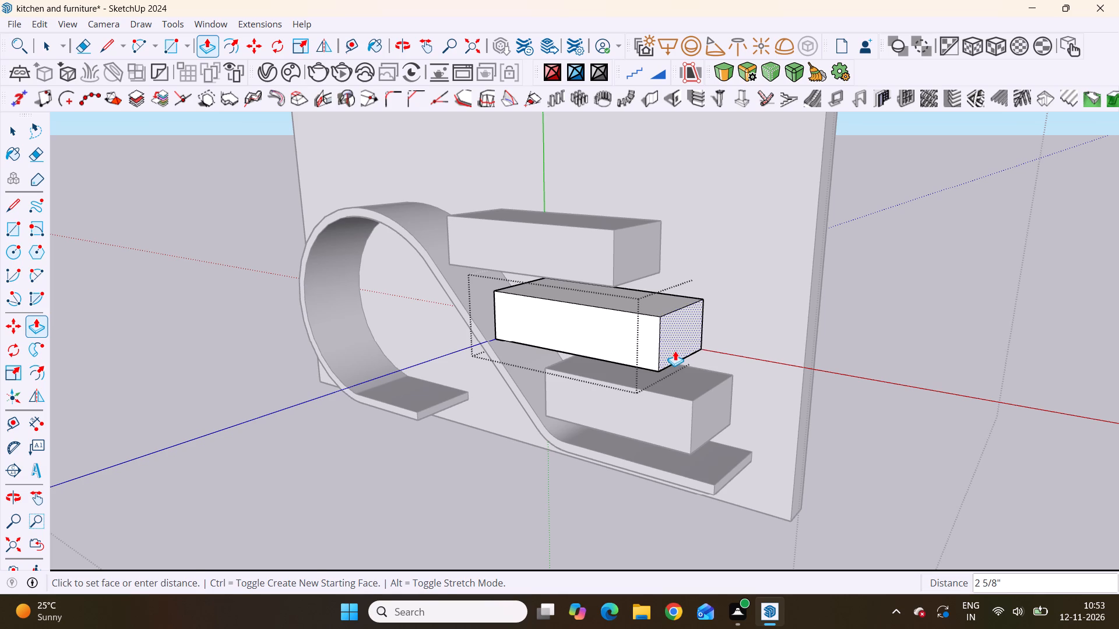
pyautogui.click(675, 351)
# Compare the three drawers' lengths and stepped arrangement with the drawer stack in the reference image.
pyautogui.scroll(-8, 696, 314)
pyautogui.moveTo(638, 356); pyautogui.dragTo(757, 318, button='middle')
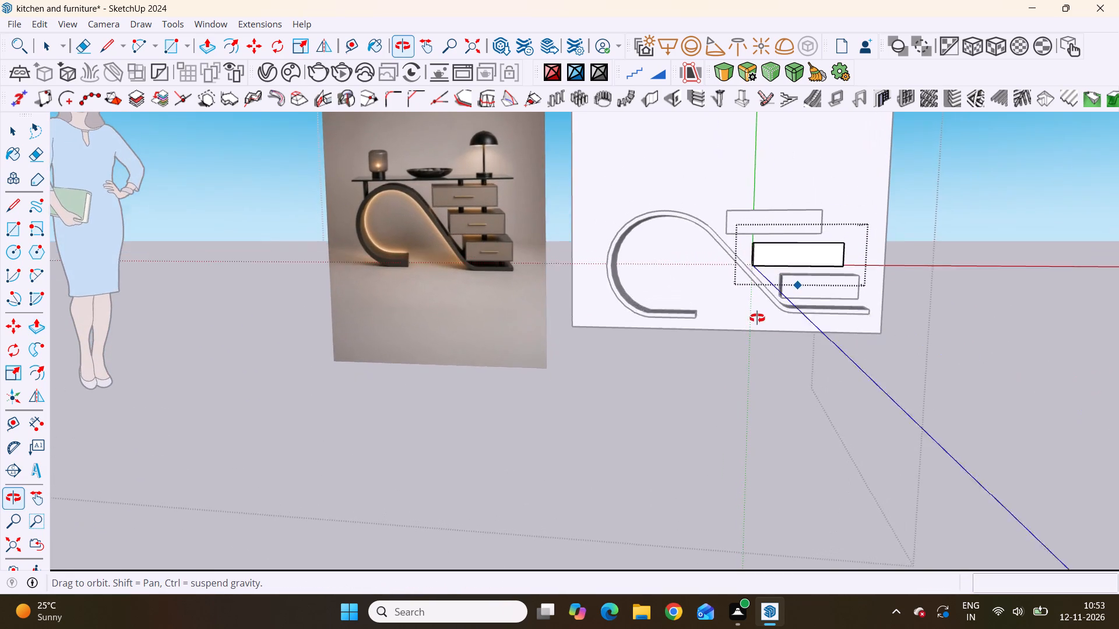
pyautogui.moveTo(757, 318); pyautogui.dragTo(754, 323, button='middle')
pyautogui.scroll(9, 799, 234)
pyautogui.scroll(-6, 634, 242)
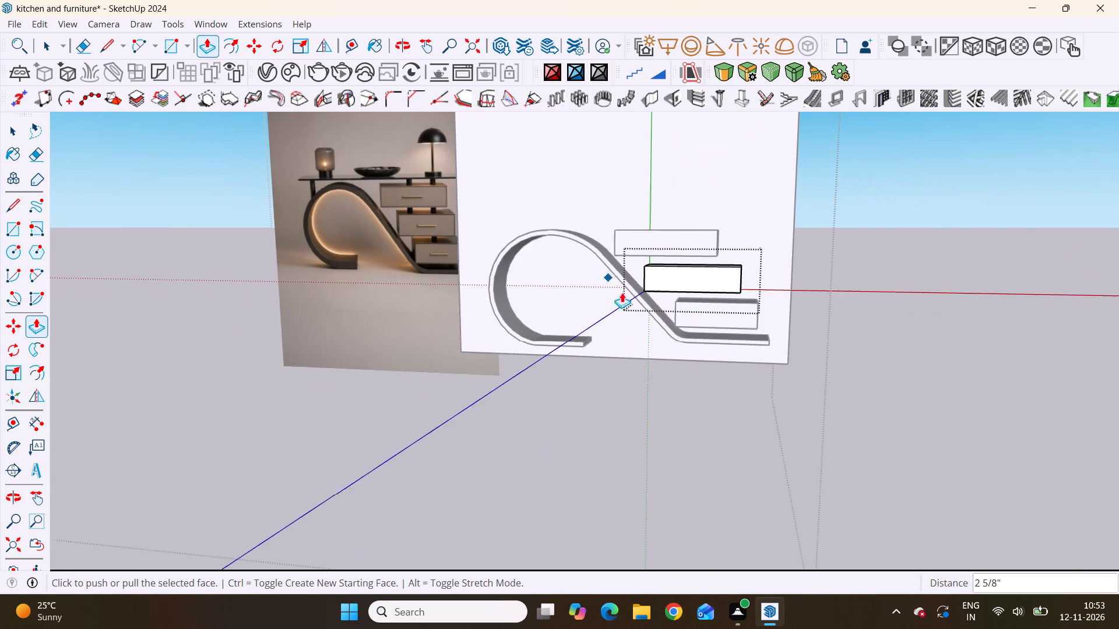
pyautogui.scroll(-5, 622, 292)
pyautogui.moveTo(889, 303); pyautogui.dragTo(906, 294, button='middle')
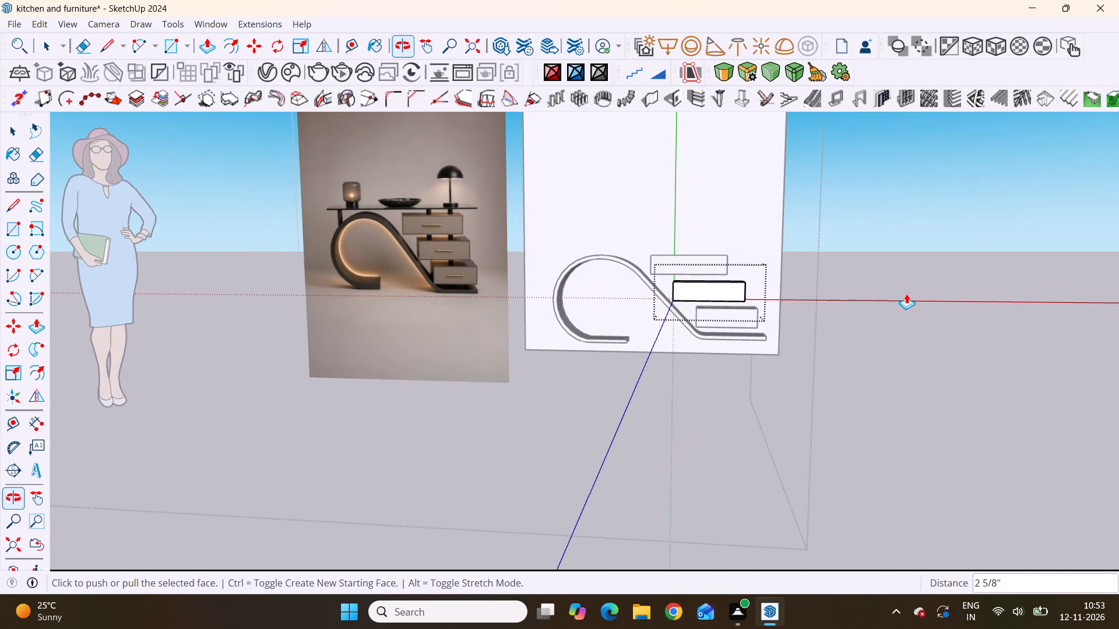
pyautogui.scroll(5, 765, 282)
pyautogui.press('space')
pyautogui.click(867, 253)
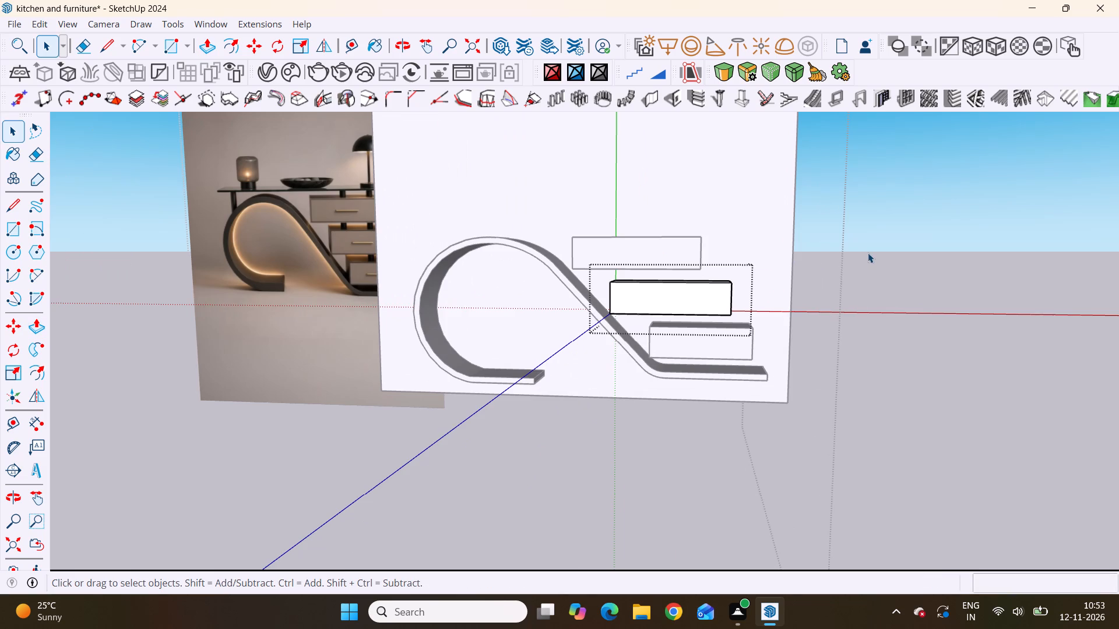
pyautogui.moveTo(649, 304); pyautogui.dragTo(656, 263, button='middle')
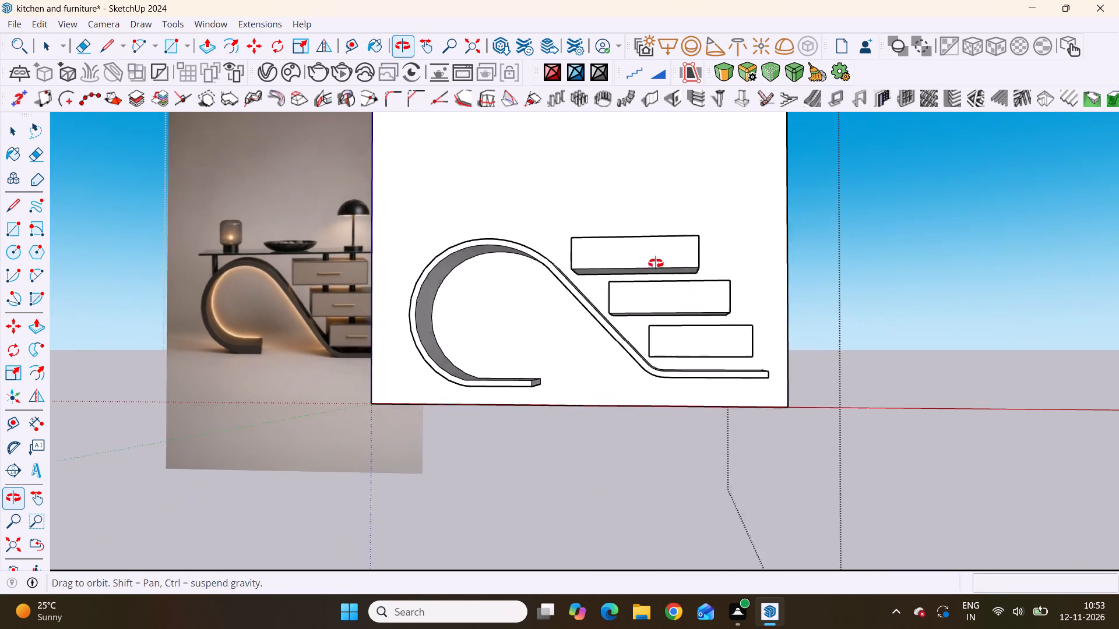
pyautogui.moveTo(656, 263); pyautogui.dragTo(710, 304, button='middle')
pyautogui.scroll(-5, 710, 304)
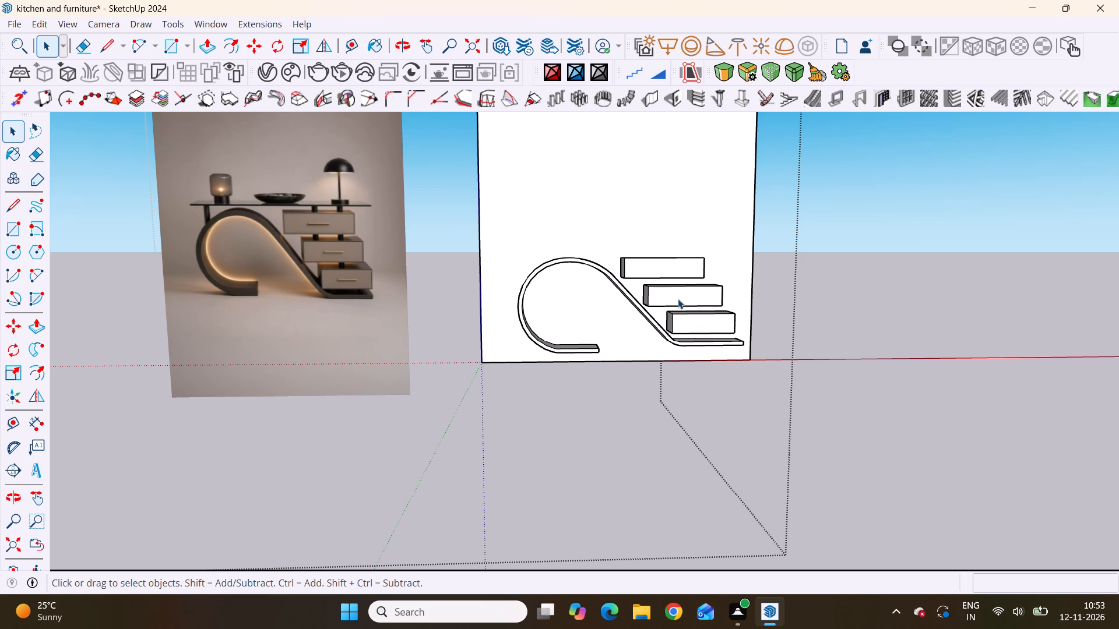
# Lengthen the top drawer by push/pulling its end face farthest from the curve outward about 3 1/2".
pyautogui.moveTo(601, 319); pyautogui.dragTo(523, 306, button='middle')
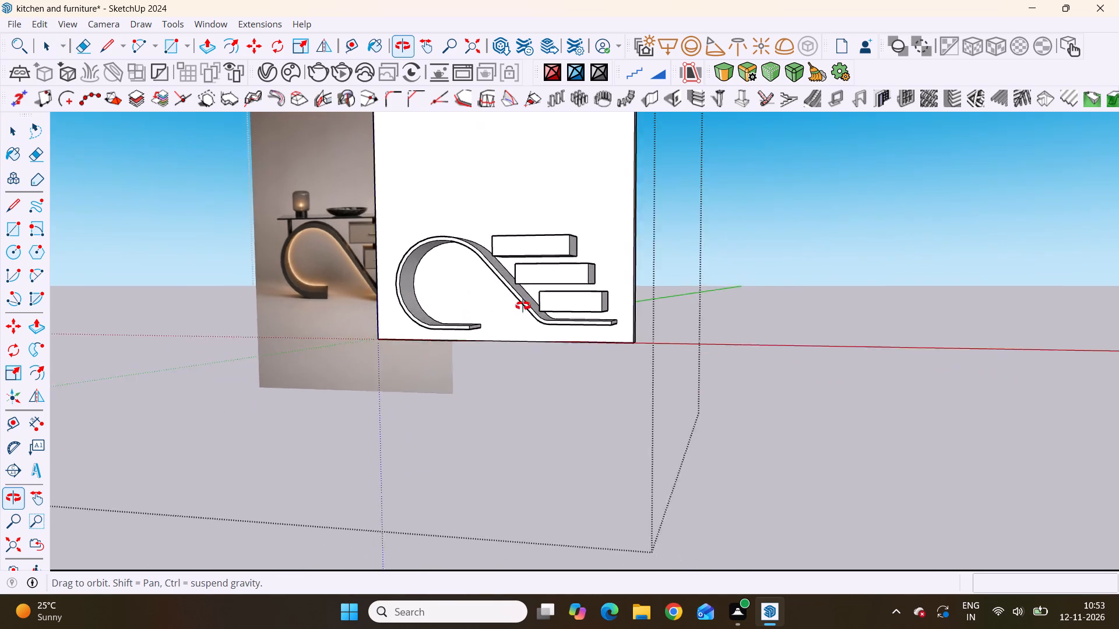
pyautogui.moveTo(523, 306); pyautogui.dragTo(570, 312, button='middle')
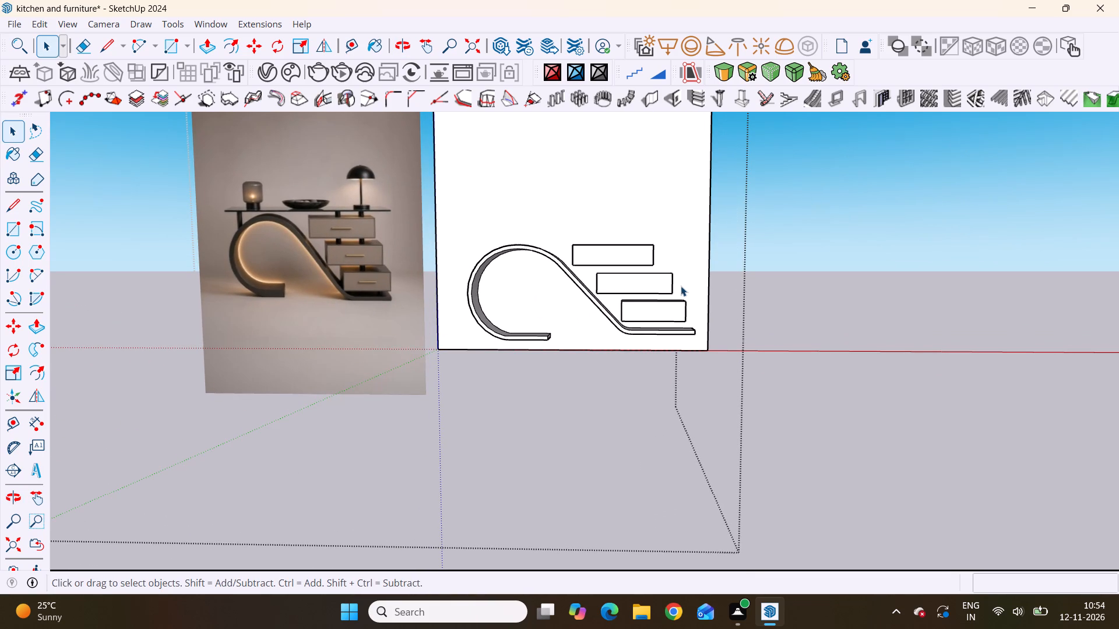
pyautogui.scroll(3, 683, 296)
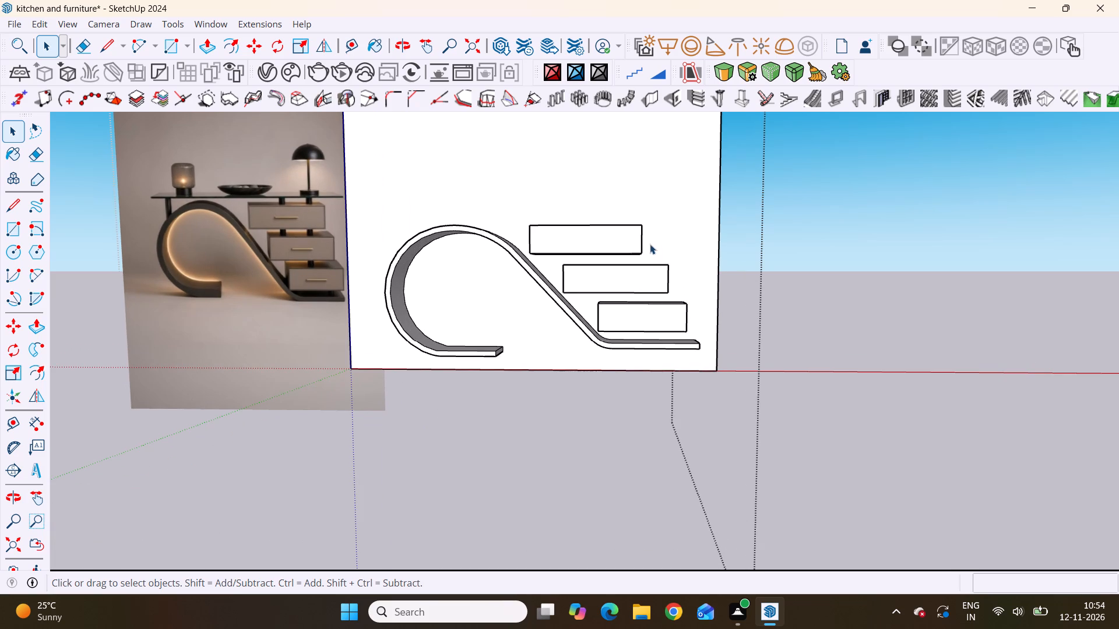
pyautogui.moveTo(715, 259); pyautogui.dragTo(516, 327, button='middle')
pyautogui.scroll(4, 683, 277)
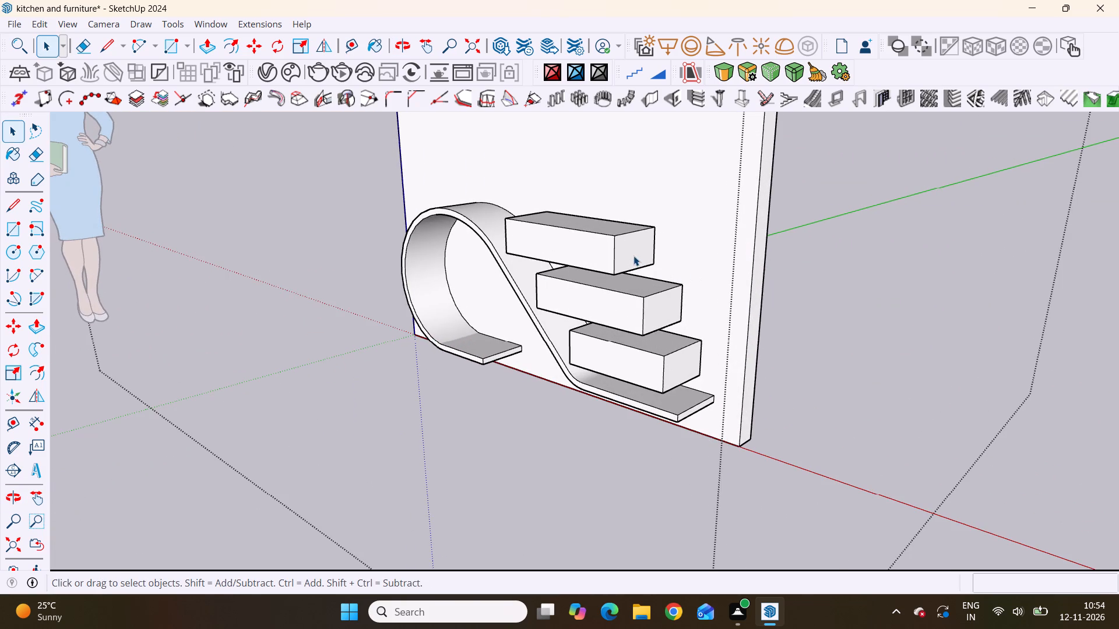
pyautogui.click(634, 256)
pyautogui.doubleClick(639, 256)
pyautogui.click(640, 256)
pyautogui.click(640, 256)
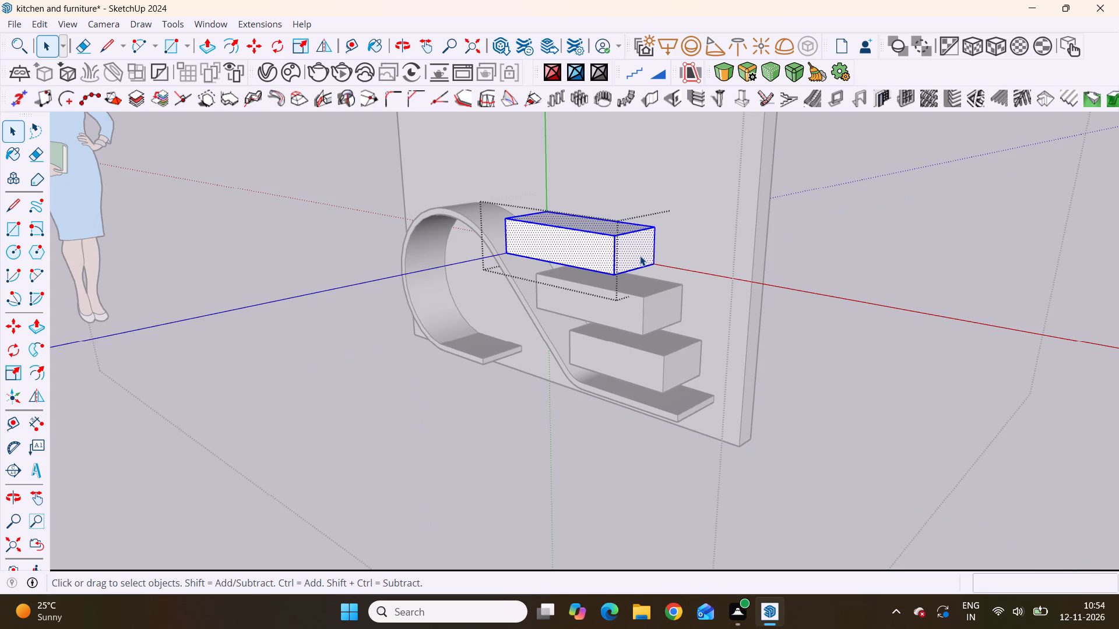
pyautogui.click(640, 256)
pyautogui.press('p')
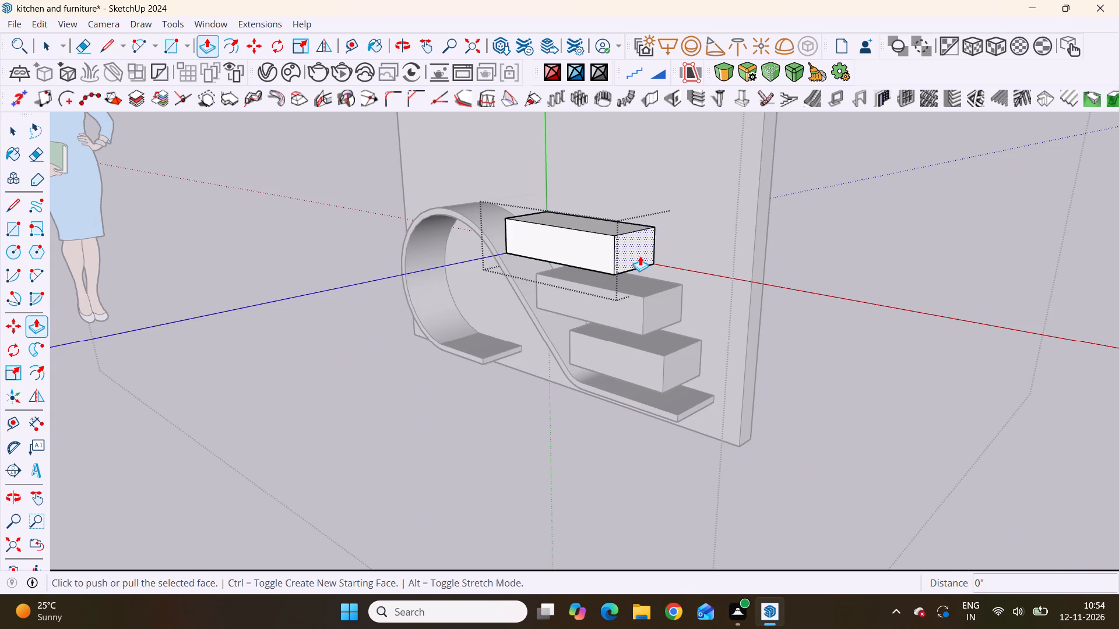
pyautogui.click(641, 249)
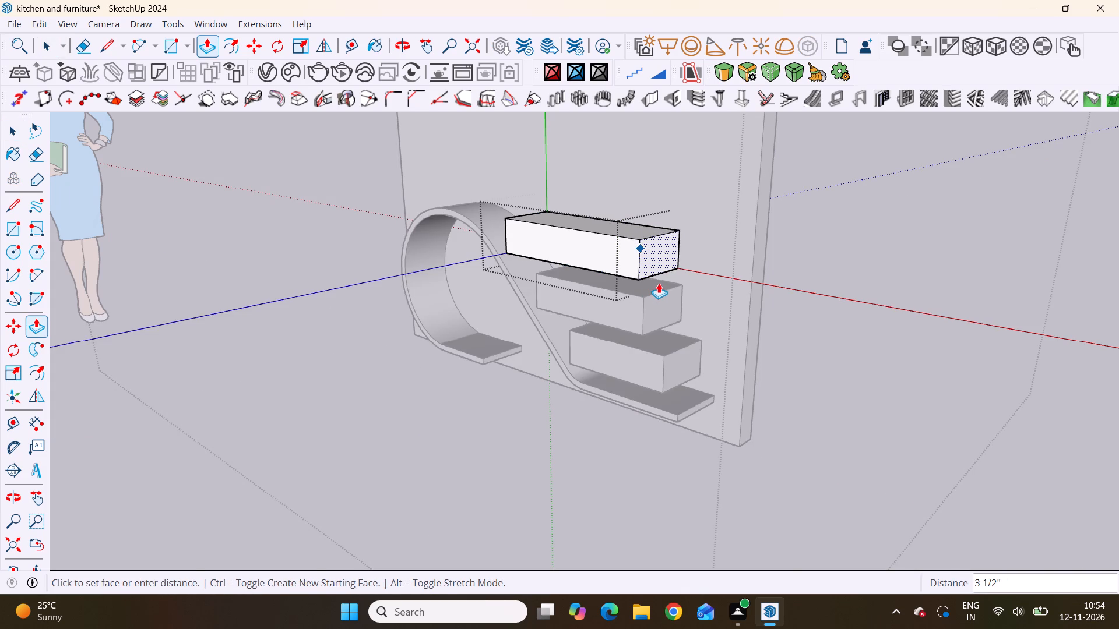
pyautogui.click(659, 283)
pyautogui.scroll(-7, 675, 333)
pyautogui.moveTo(633, 348); pyautogui.dragTo(765, 291, button='middle')
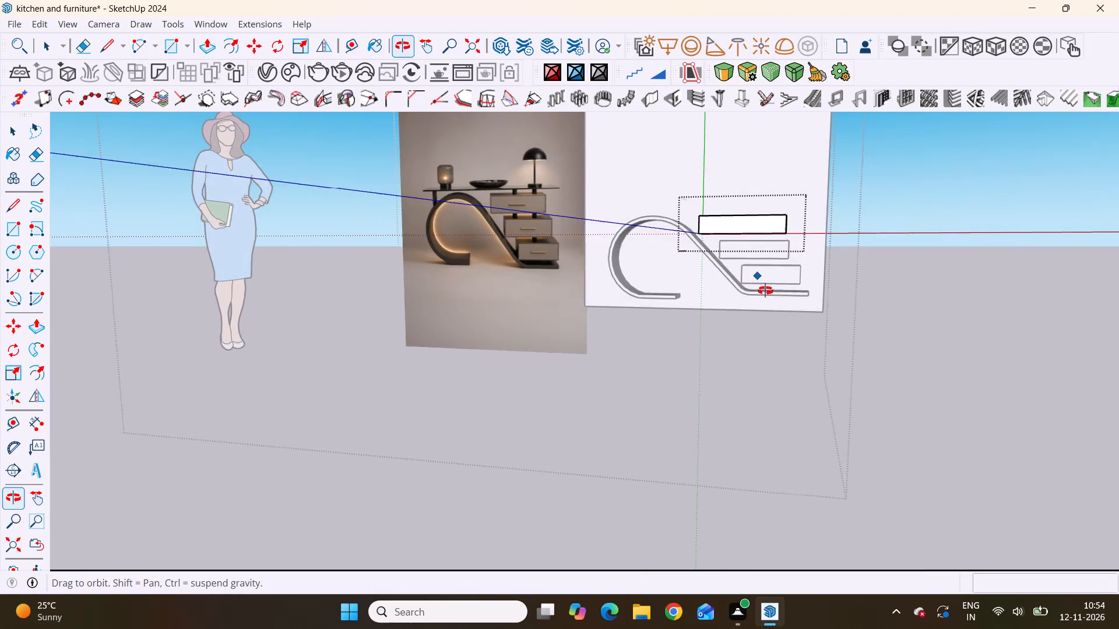
pyautogui.moveTo(765, 291); pyautogui.dragTo(772, 295, button='middle')
pyautogui.scroll(9, 804, 256)
pyautogui.moveTo(778, 292); pyautogui.dragTo(807, 303, button='middle')
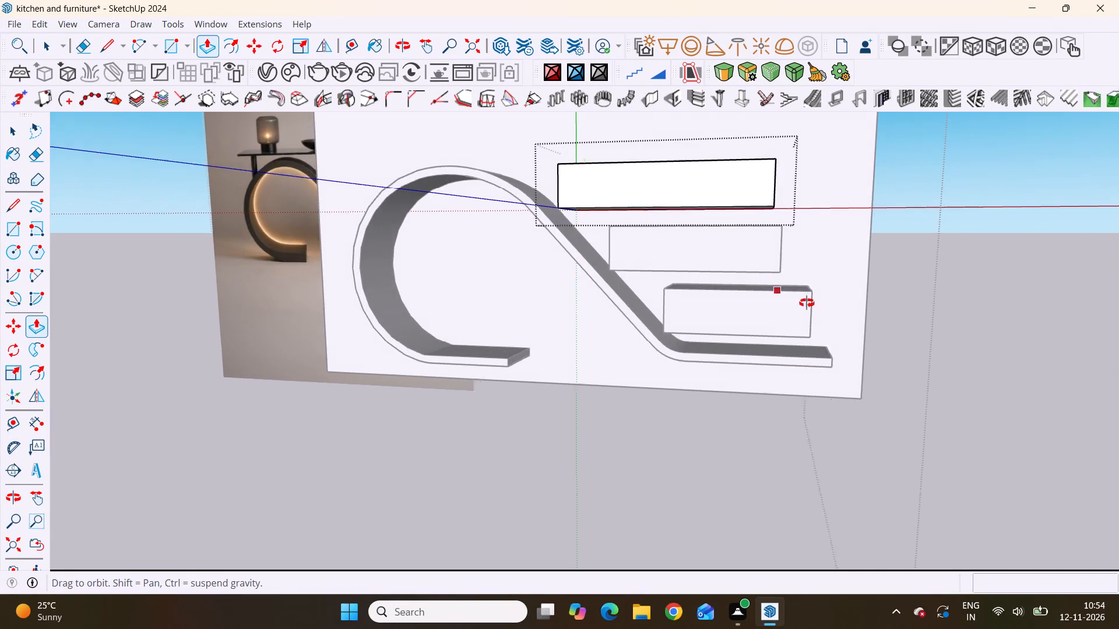
pyautogui.moveTo(807, 303); pyautogui.dragTo(838, 316, button='middle')
pyautogui.scroll(-7, 585, 279)
pyautogui.press('space')
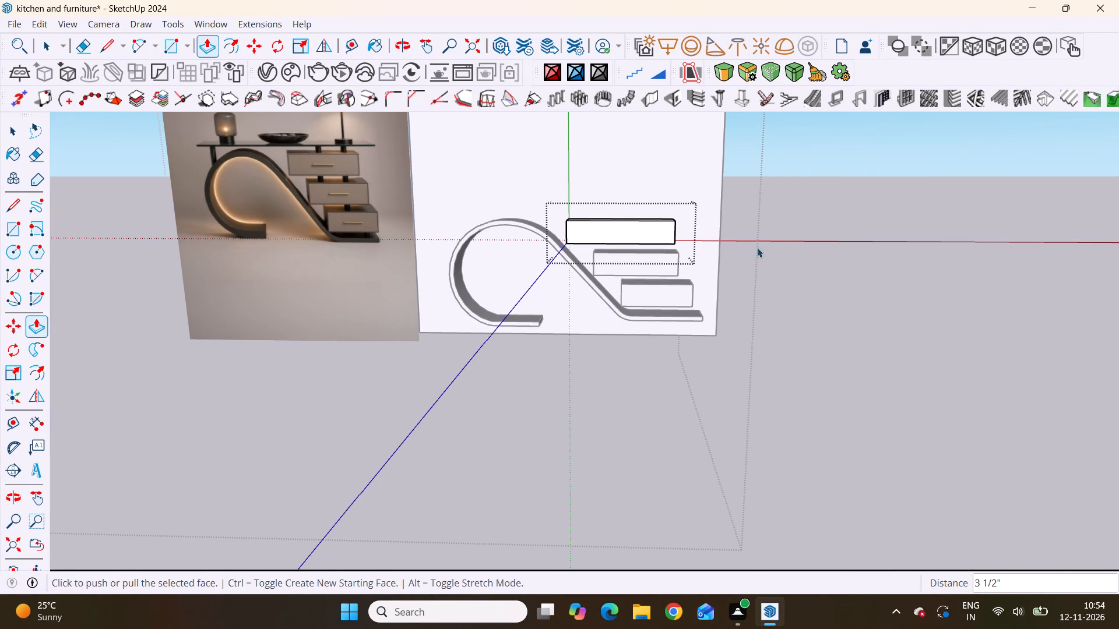
pyautogui.click(775, 233)
# Shorten the top drawer slightly by push/pulling the same end face inward about 7/16".
pyautogui.scroll(3, 643, 268)
pyautogui.moveTo(660, 236); pyautogui.dragTo(597, 161, button='middle')
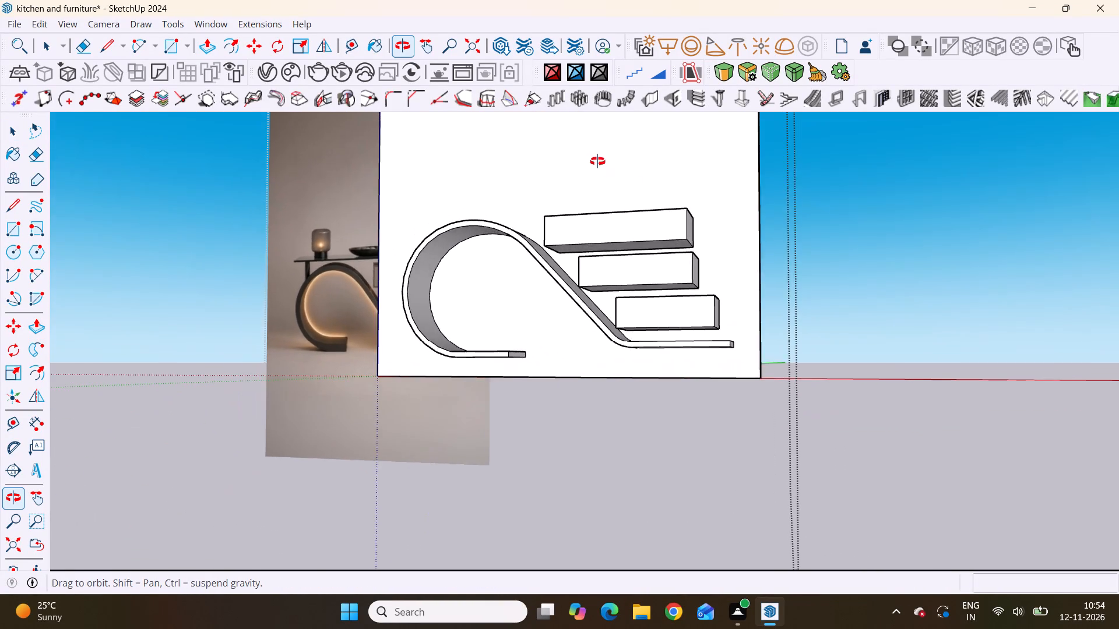
pyautogui.moveTo(597, 161); pyautogui.dragTo(654, 213, button='middle')
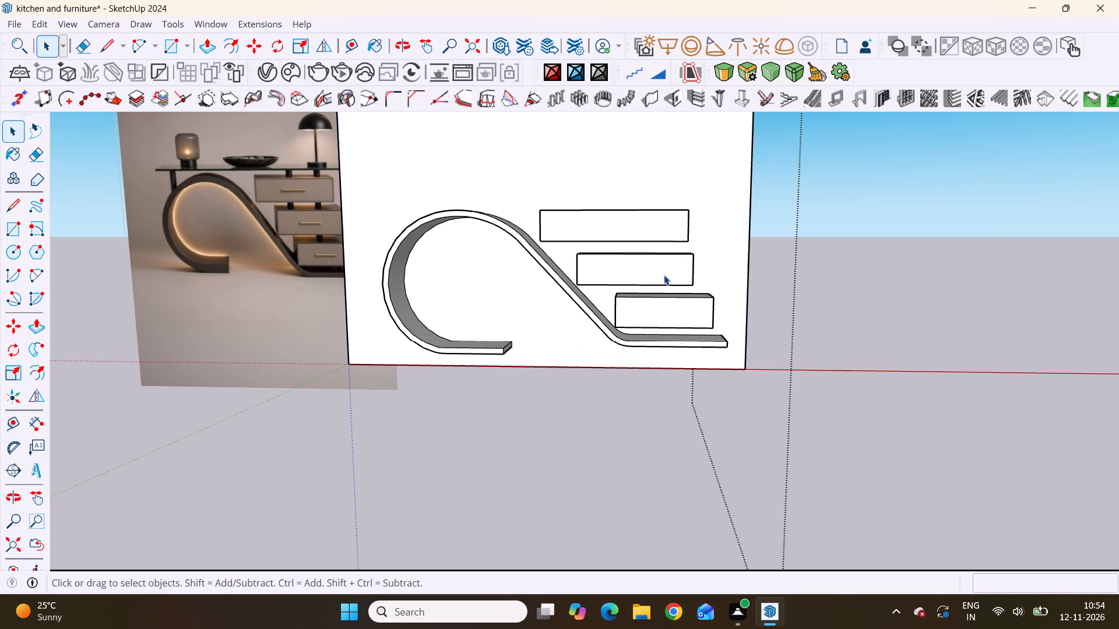
pyautogui.moveTo(727, 262); pyautogui.dragTo(576, 291, button='middle')
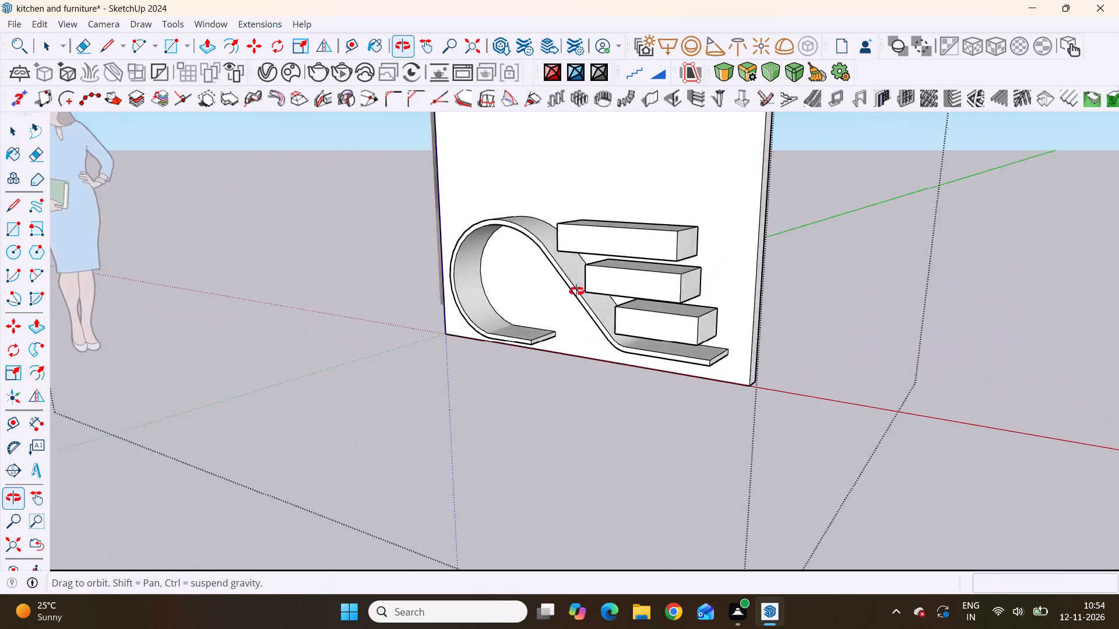
pyautogui.moveTo(576, 291); pyautogui.dragTo(587, 283, button='middle')
pyautogui.scroll(3, 665, 241)
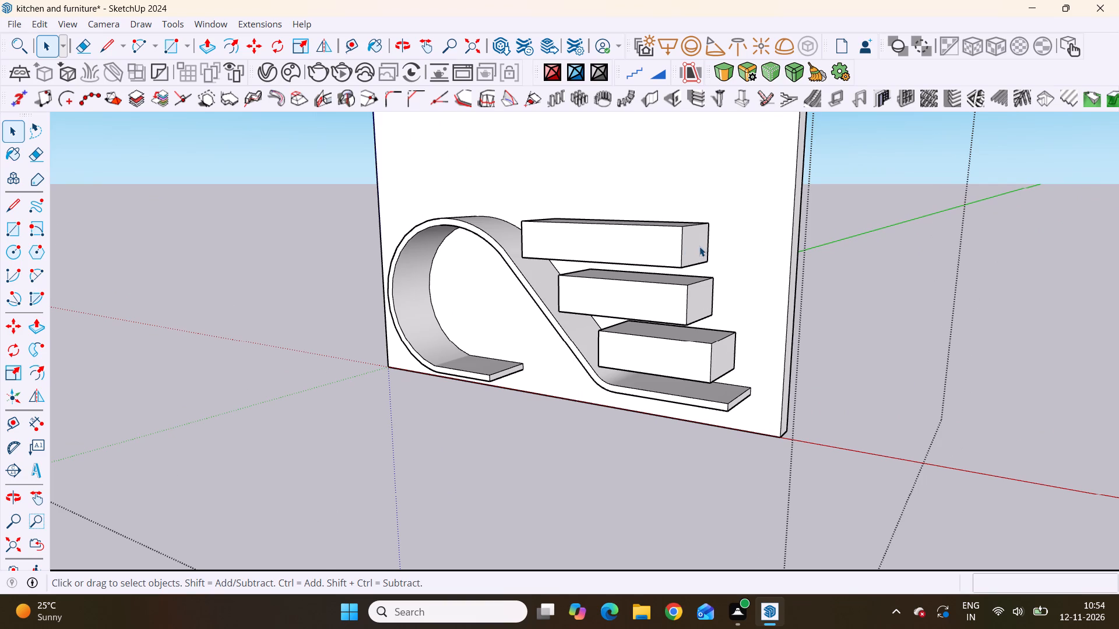
pyautogui.click(701, 246)
pyautogui.click(701, 246)
pyautogui.click(701, 246)
pyautogui.click(701, 246)
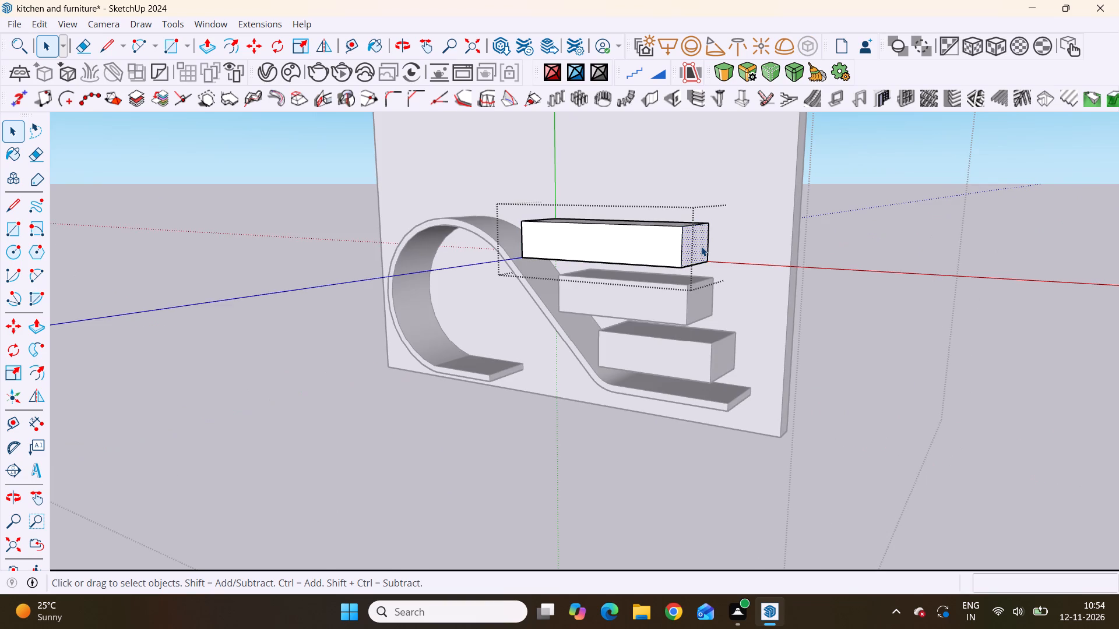
pyautogui.press('p')
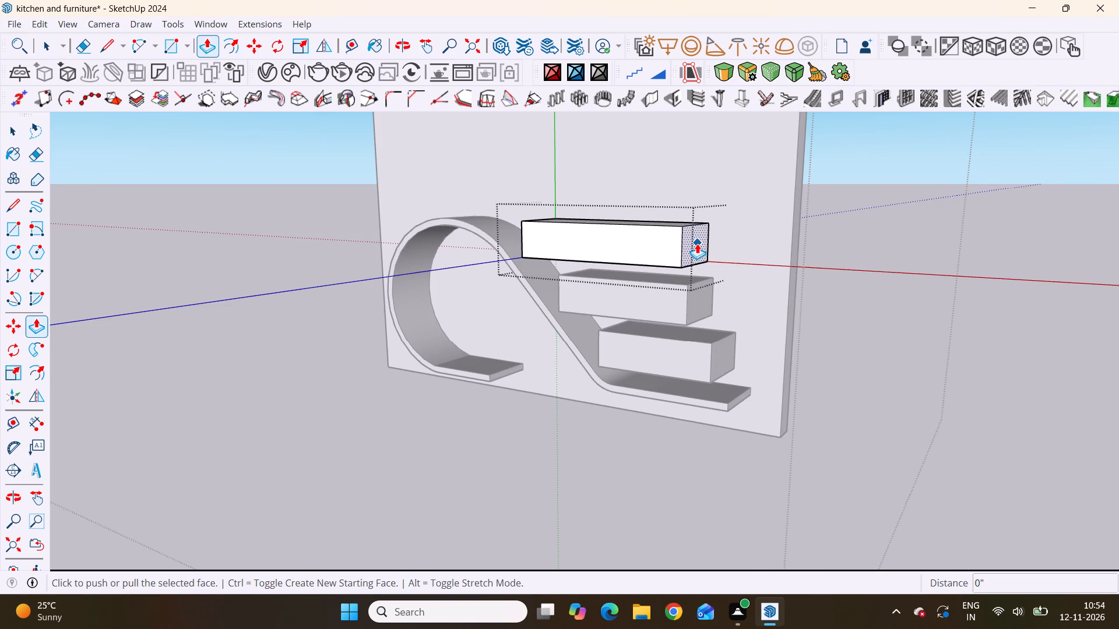
pyautogui.click(697, 243)
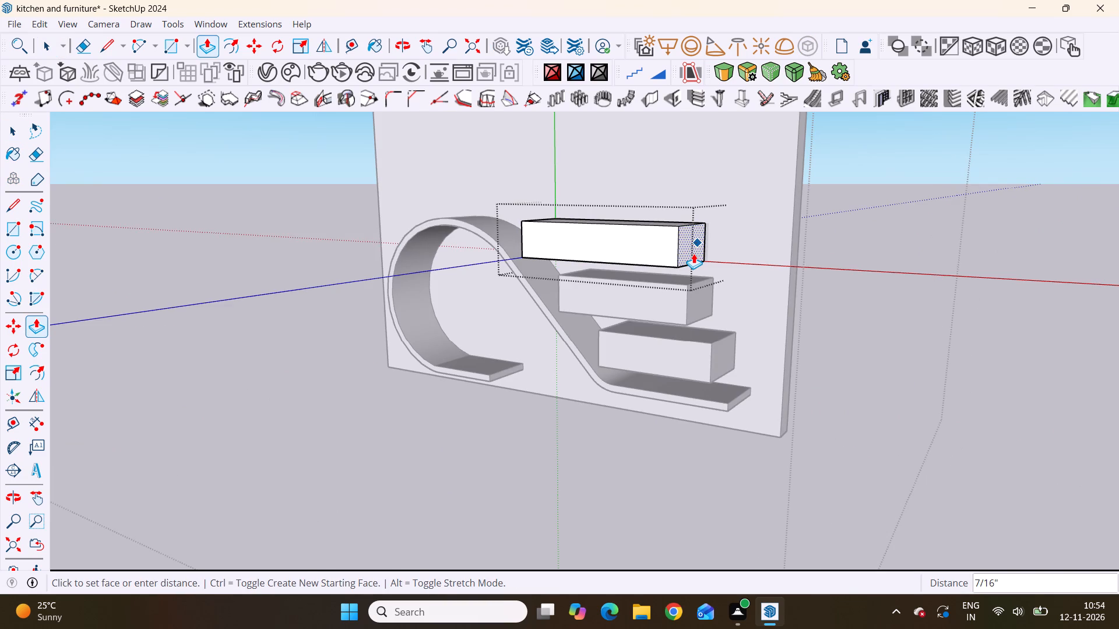
pyautogui.click(694, 253)
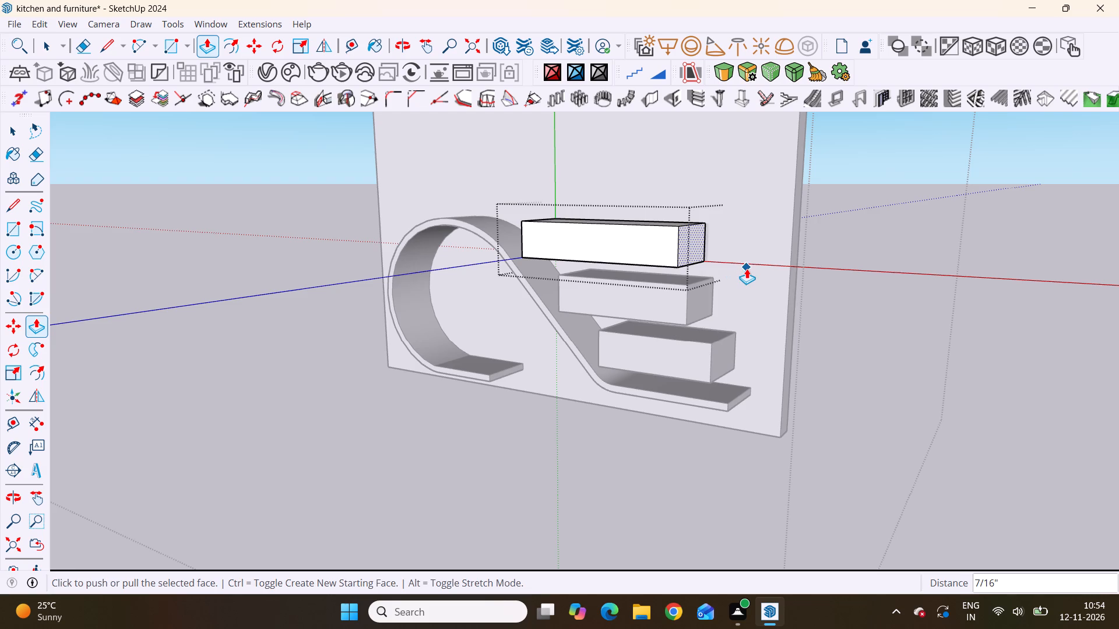
pyautogui.press('space')
pyautogui.click(861, 253)
# Lengthen the middle drawer by push/pulling its end face farthest from the curve outward about 1 1/16".
pyautogui.scroll(-3, 599, 312)
pyautogui.moveTo(608, 311); pyautogui.dragTo(695, 312, button='middle')
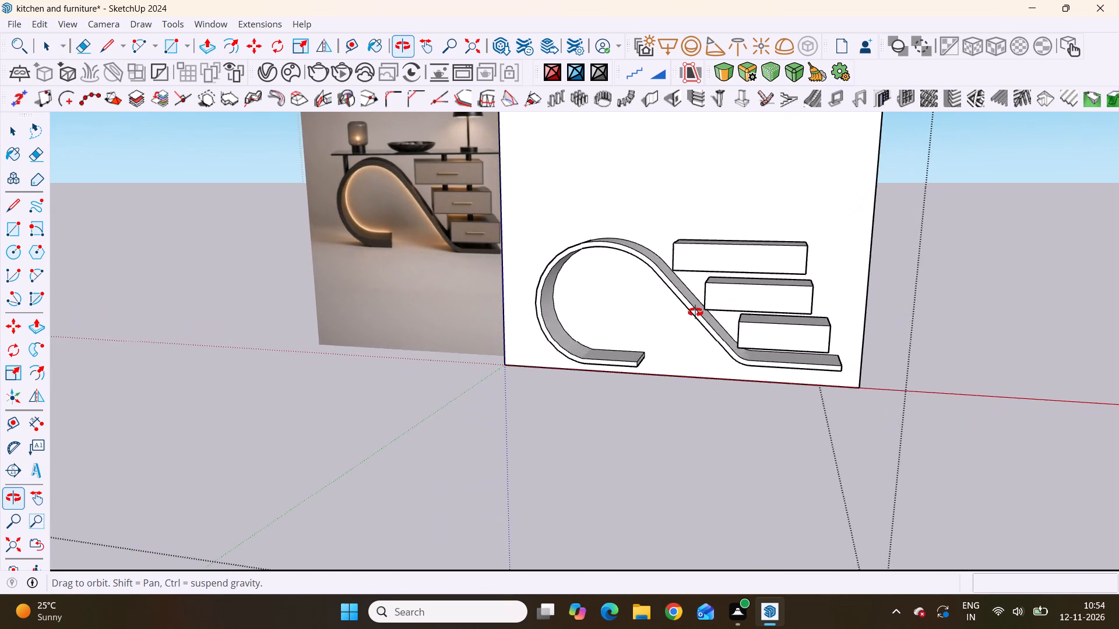
pyautogui.moveTo(695, 312); pyautogui.dragTo(718, 273, button='middle')
pyautogui.scroll(-3, 520, 331)
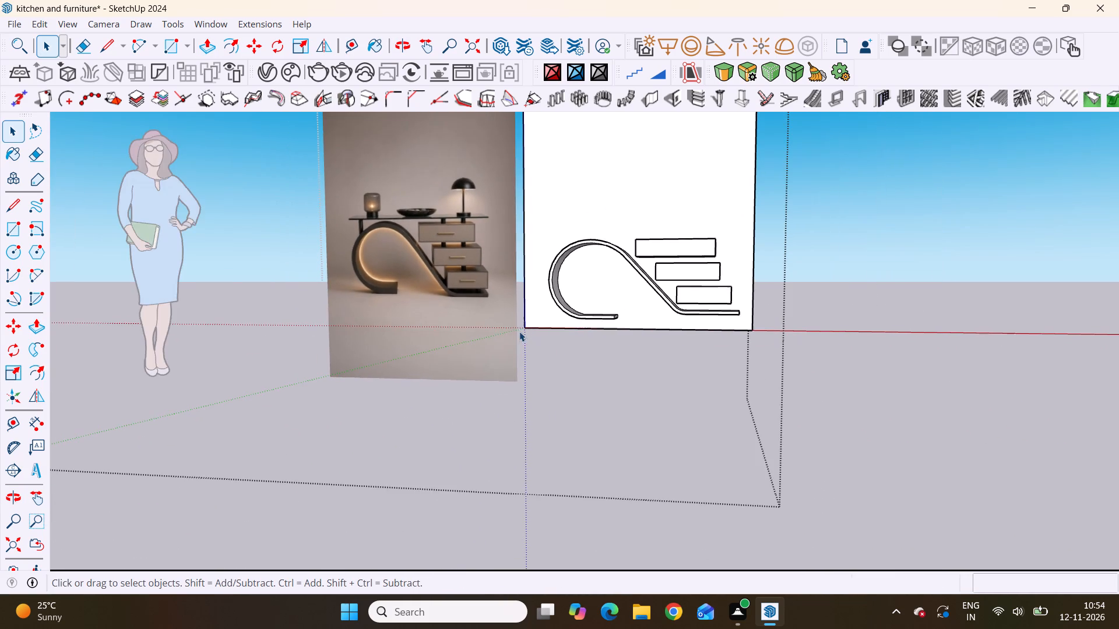
pyautogui.scroll(-1, 670, 358)
pyautogui.moveTo(624, 297); pyautogui.dragTo(507, 303, button='middle')
pyautogui.scroll(3, 658, 256)
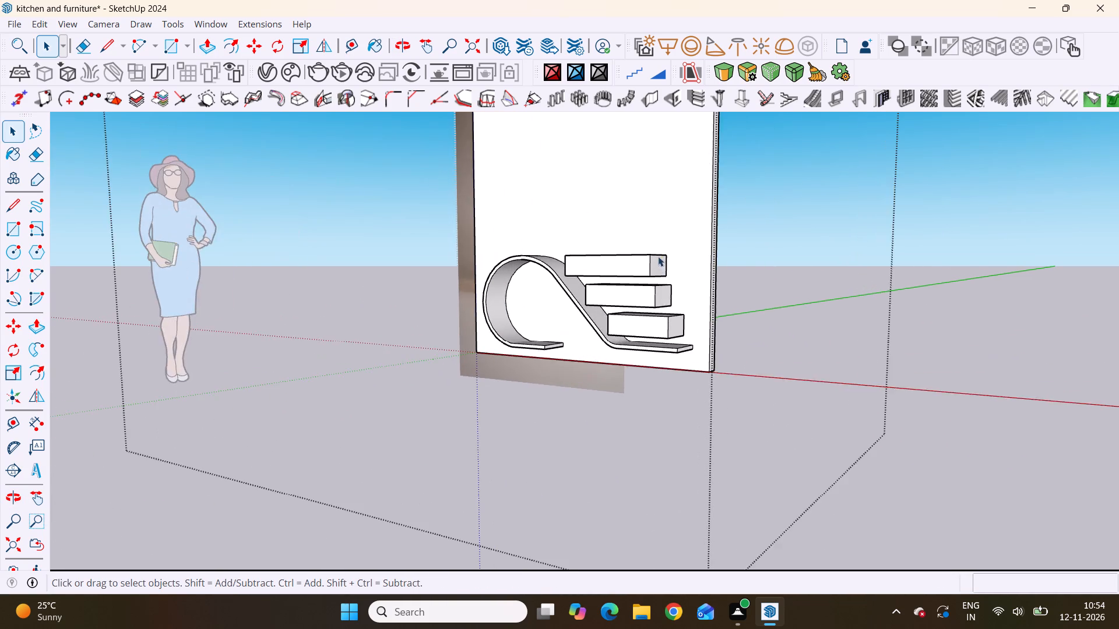
pyautogui.scroll(3, 663, 297)
pyautogui.click(663, 299)
pyautogui.doubleClick(663, 299)
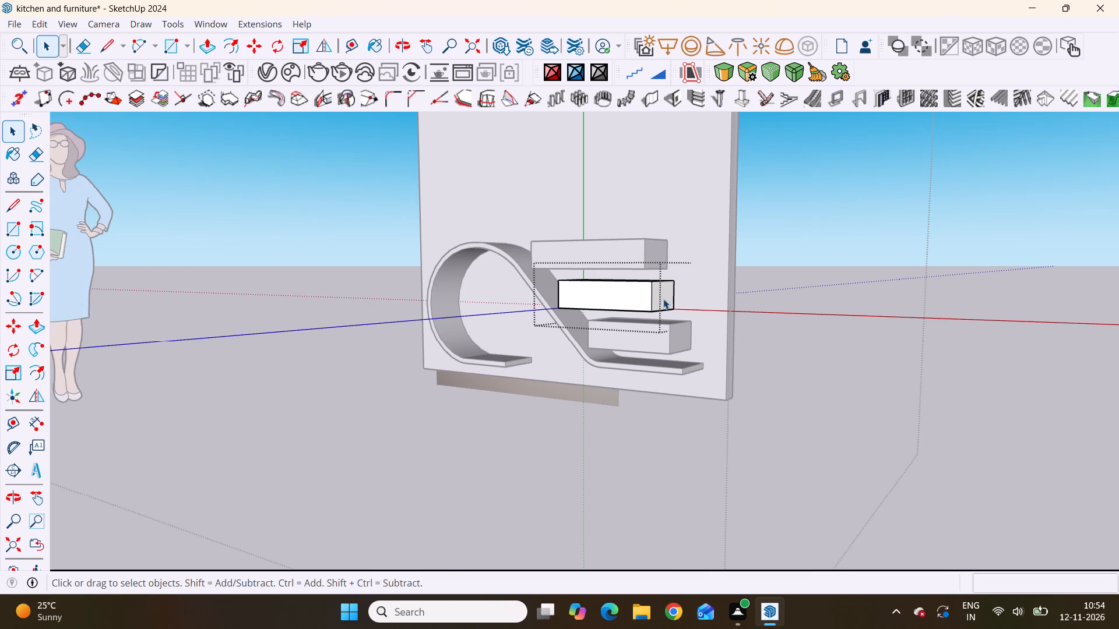
pyautogui.click(663, 299)
pyautogui.press('p')
pyautogui.click(663, 299)
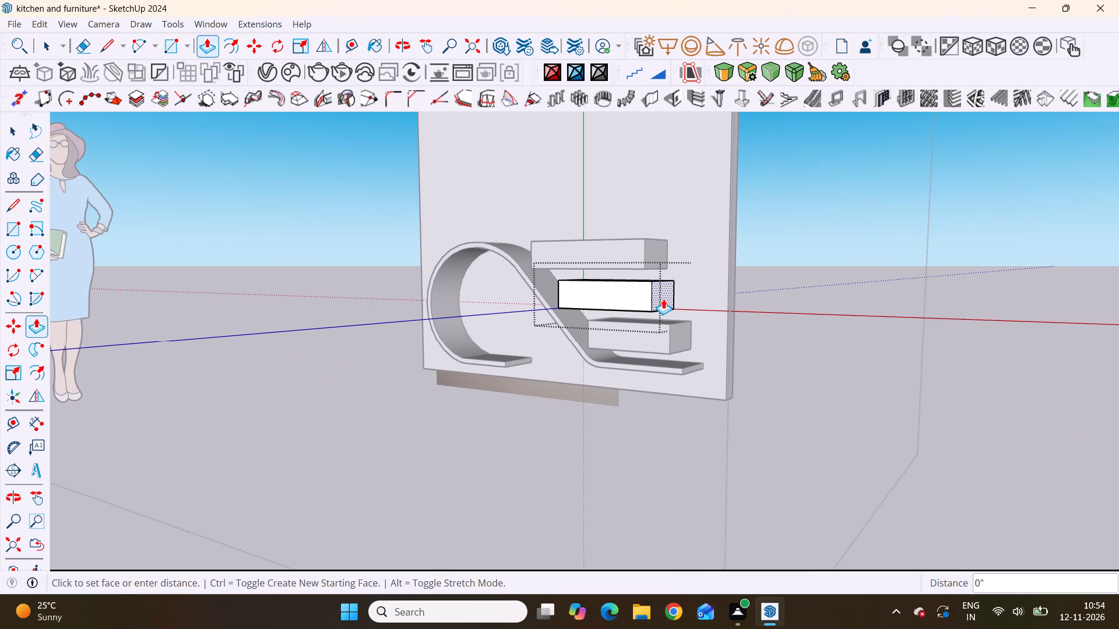
pyautogui.click(670, 306)
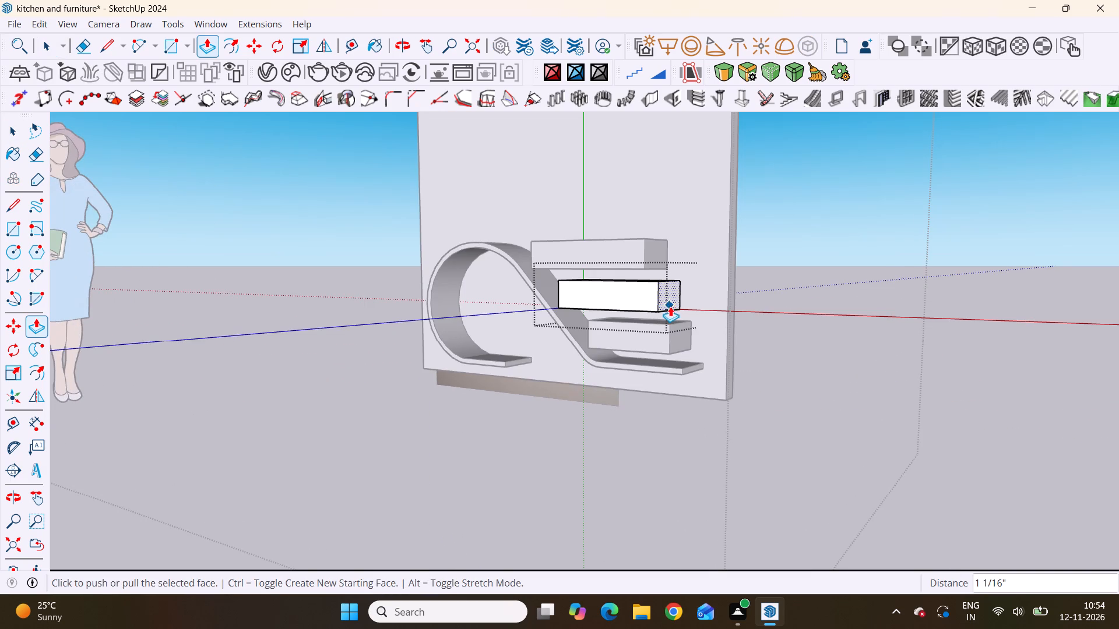
pyautogui.press('space')
pyautogui.click(879, 259)
# Compare the three drawers' lengths and staggering with the reference image from the front and from above.
pyautogui.scroll(-3, 609, 330)
pyautogui.moveTo(617, 328); pyautogui.dragTo(697, 333, button='middle')
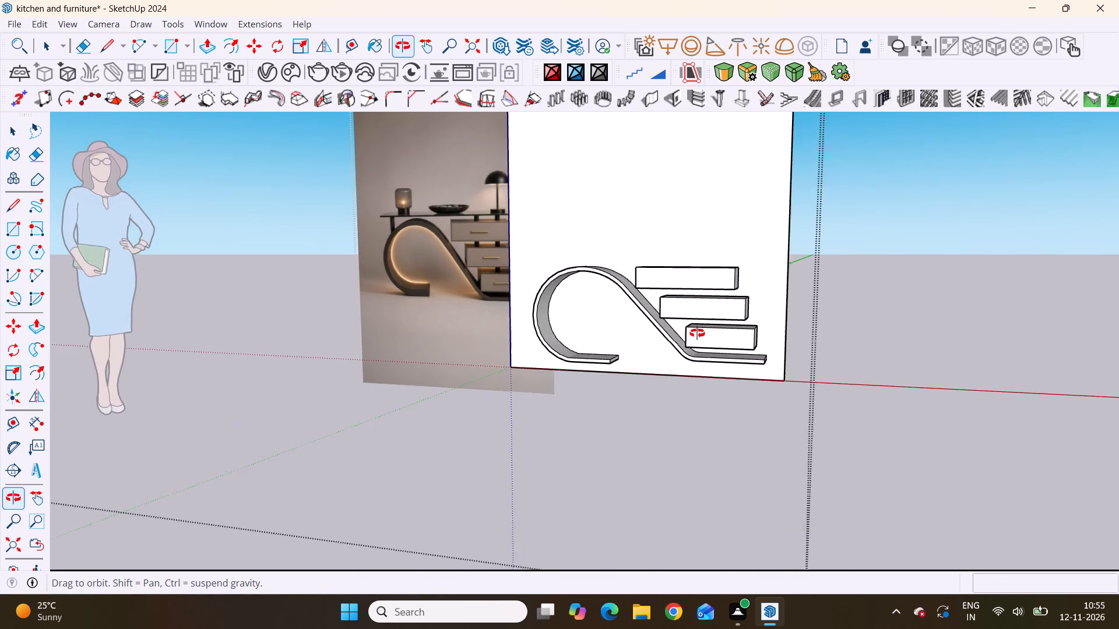
pyautogui.moveTo(697, 333); pyautogui.dragTo(747, 313, button='middle')
pyautogui.scroll(2, 776, 280)
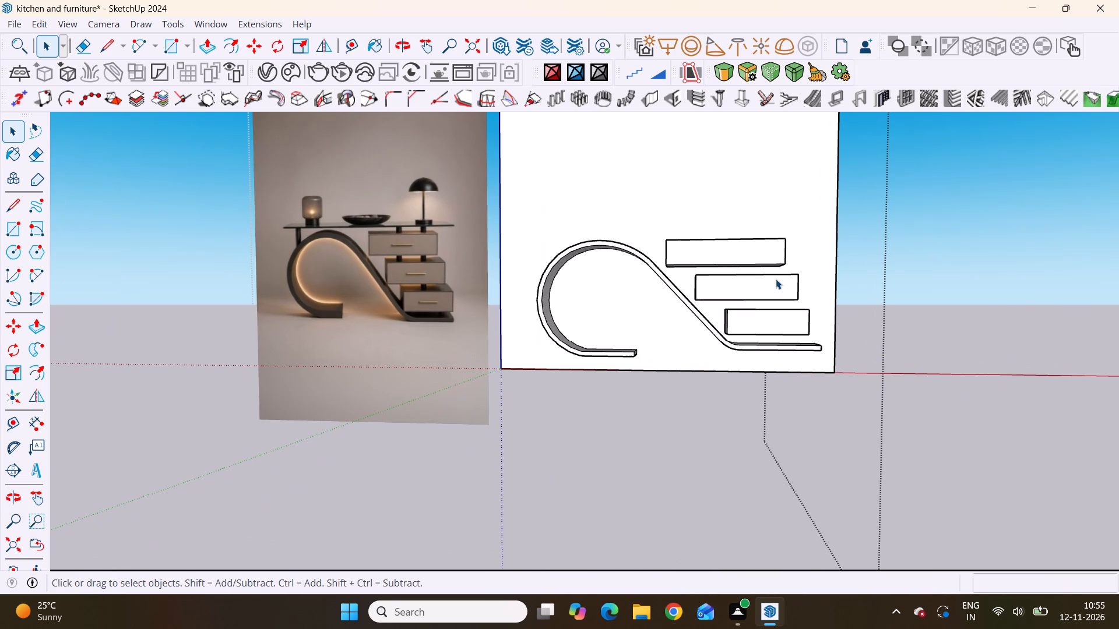
pyautogui.scroll(-6, 788, 284)
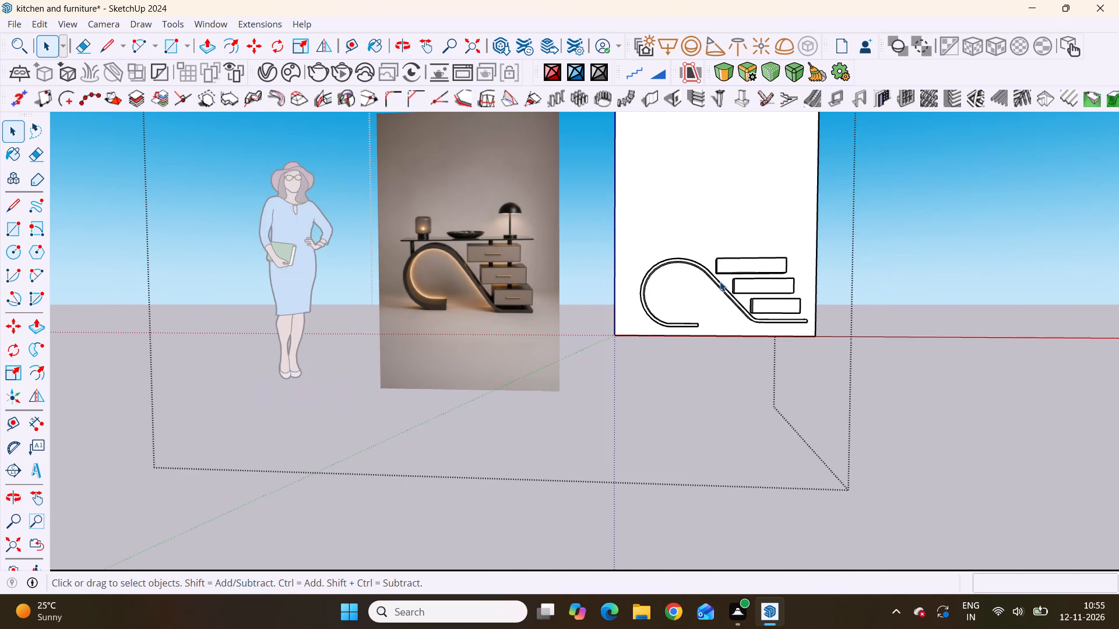
pyautogui.scroll(-2, 720, 281)
pyautogui.moveTo(741, 263); pyautogui.dragTo(813, 546, button='middle')
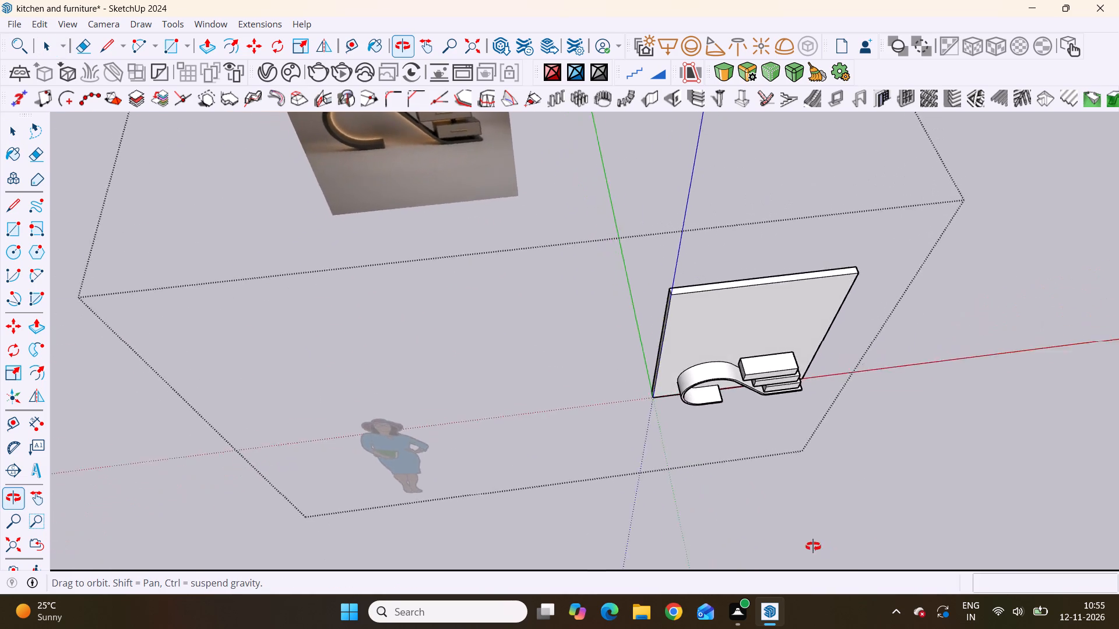
pyautogui.moveTo(813, 546); pyautogui.dragTo(763, 432, button='middle')
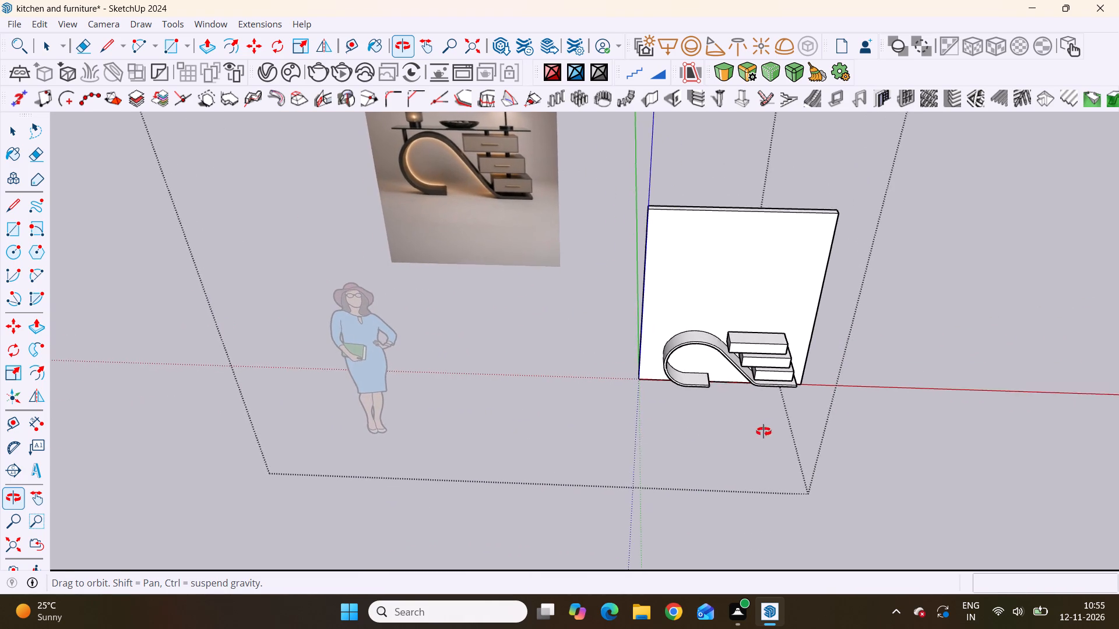
pyautogui.moveTo(763, 432); pyautogui.dragTo(770, 432, button='middle')
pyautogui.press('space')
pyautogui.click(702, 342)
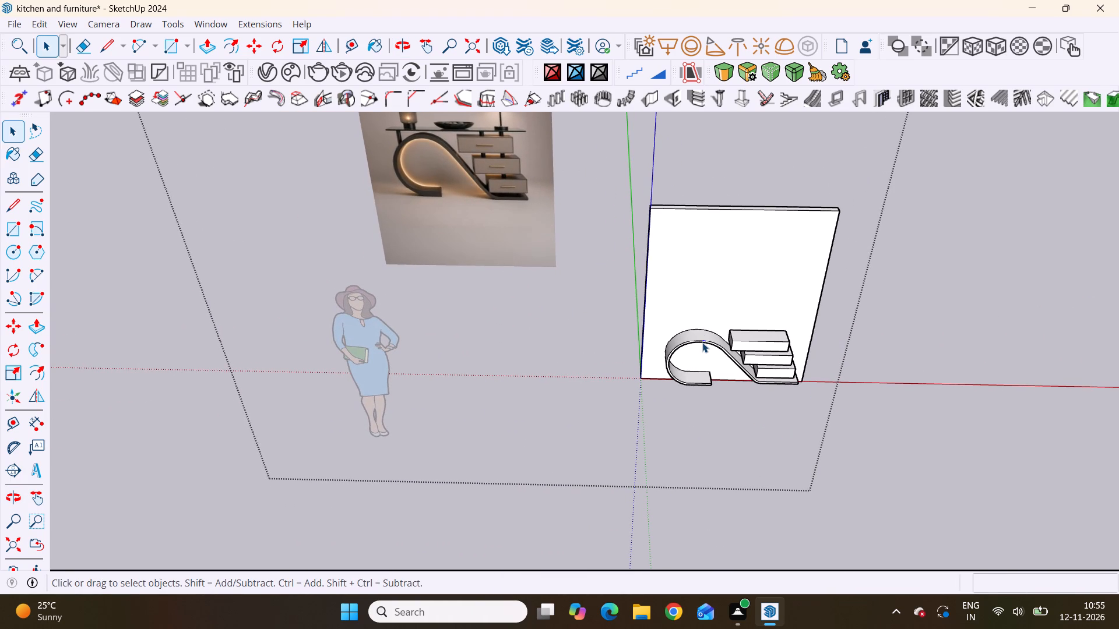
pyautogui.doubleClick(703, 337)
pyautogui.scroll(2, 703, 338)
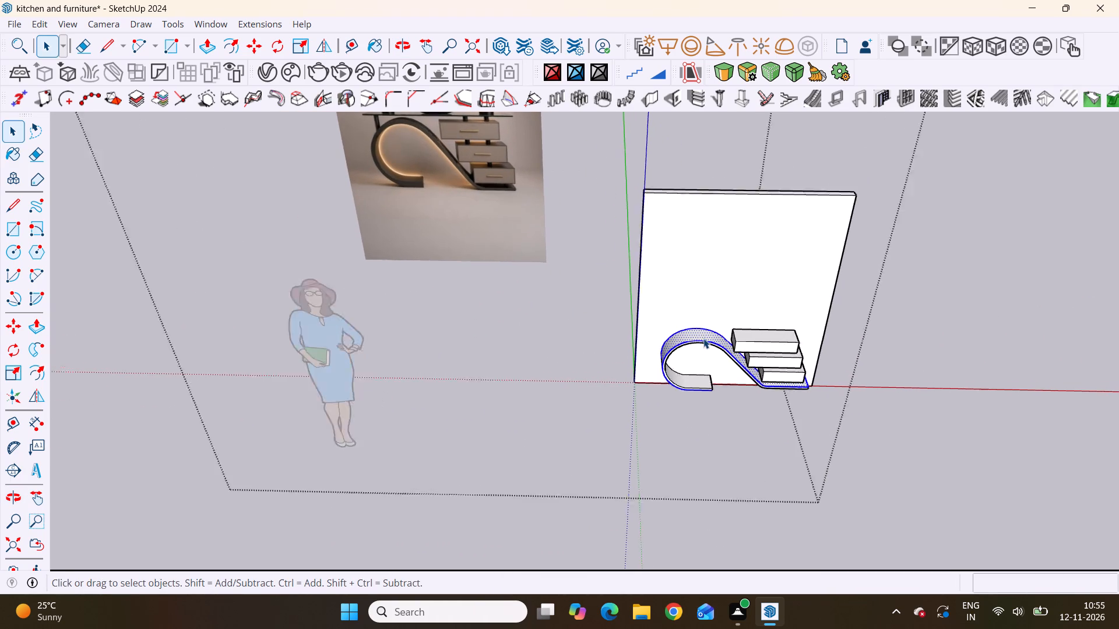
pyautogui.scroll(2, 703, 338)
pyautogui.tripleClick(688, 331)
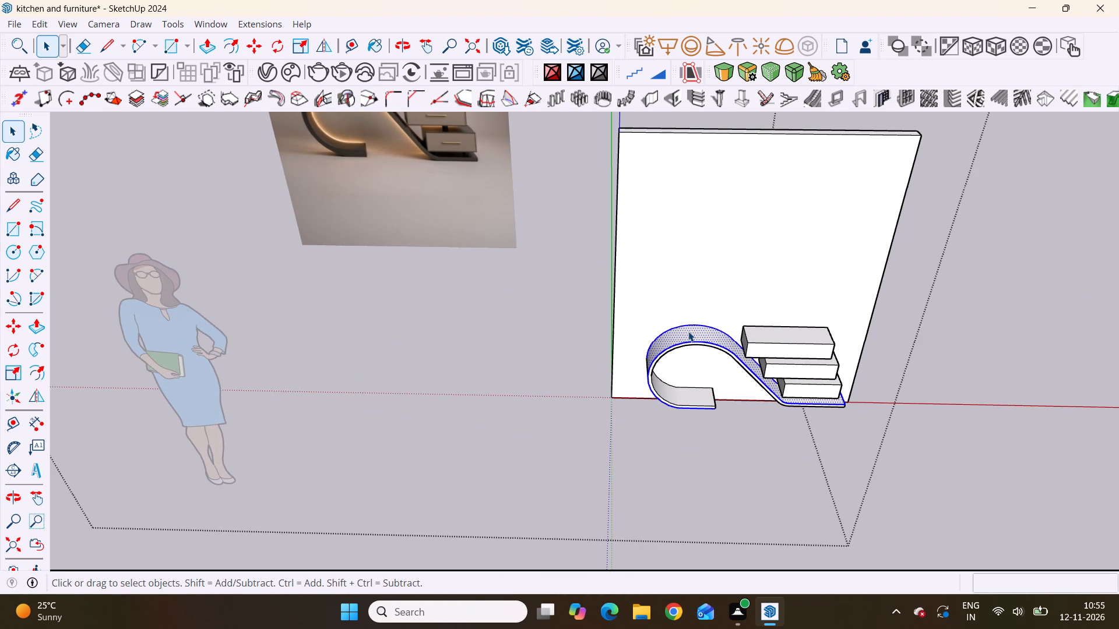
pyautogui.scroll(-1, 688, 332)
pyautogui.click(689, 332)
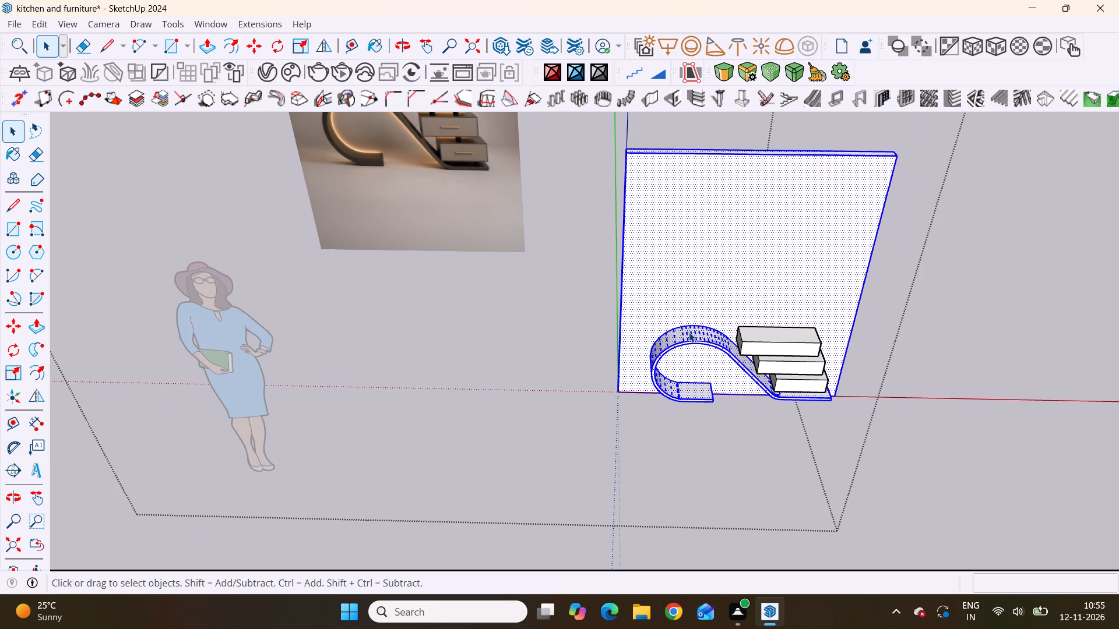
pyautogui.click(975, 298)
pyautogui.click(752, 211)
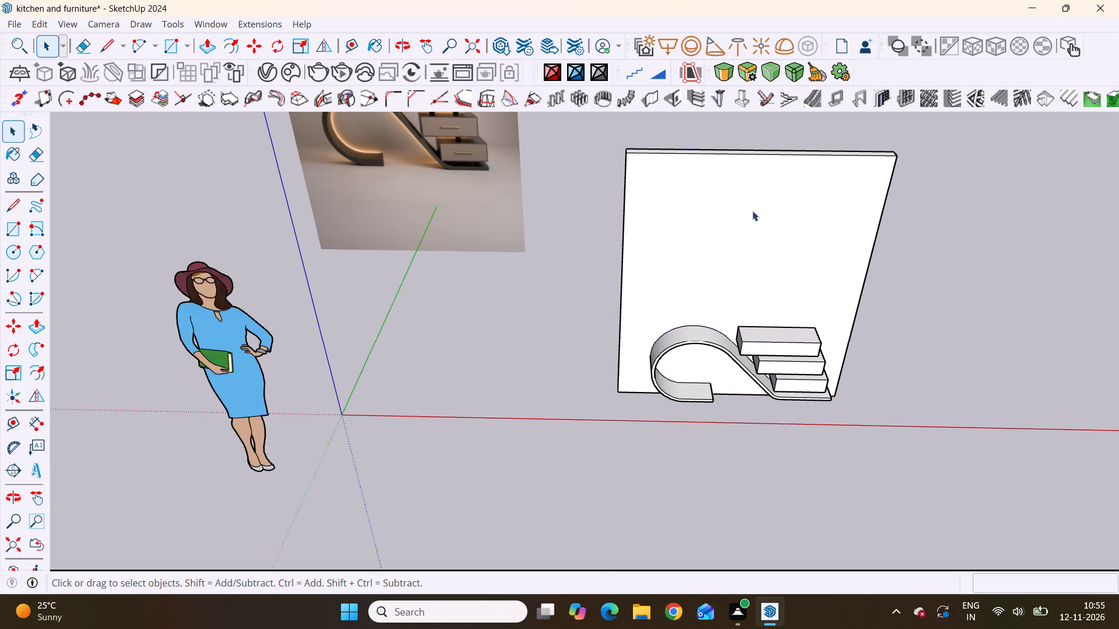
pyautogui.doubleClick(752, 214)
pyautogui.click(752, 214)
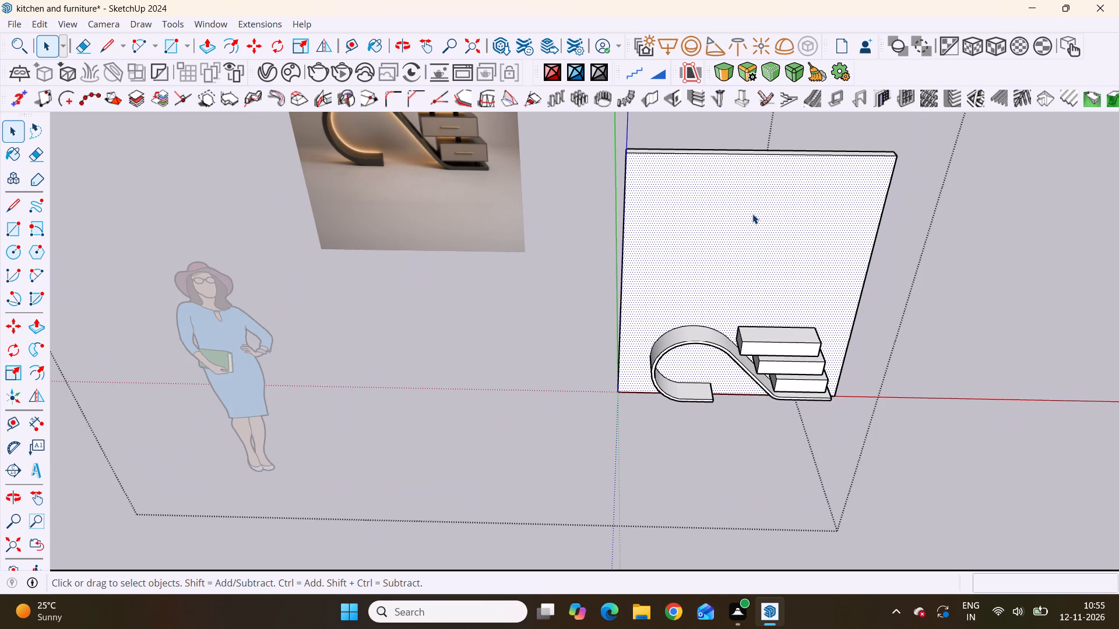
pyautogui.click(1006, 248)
# Open the console group and select all the connected geometry of the curved base and backing panel.
pyautogui.scroll(4, 698, 344)
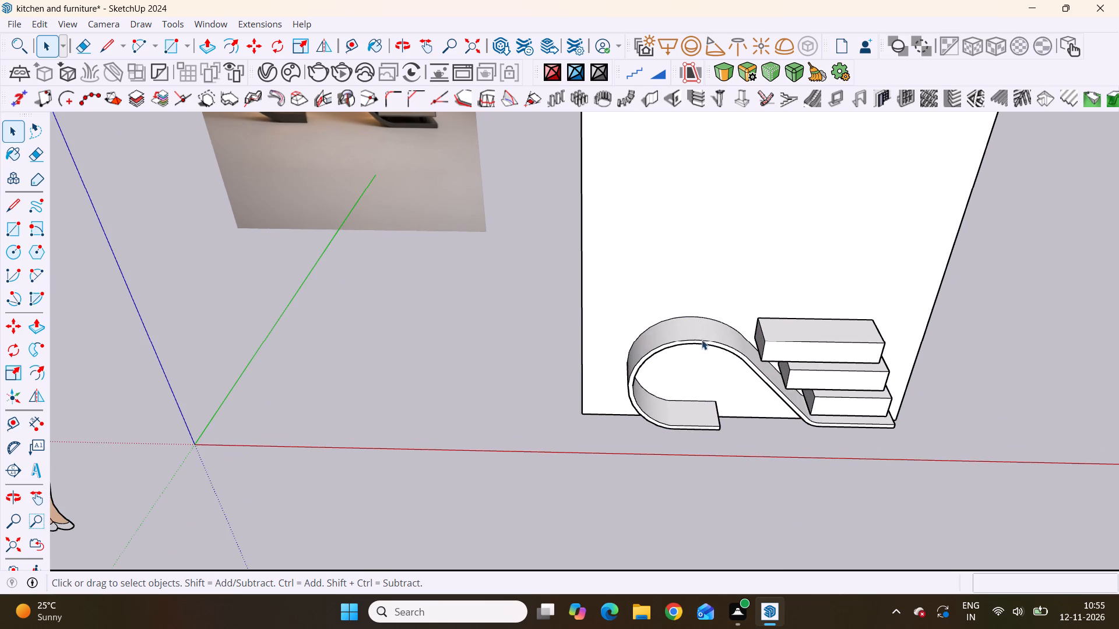
pyautogui.click(705, 337)
pyautogui.click(708, 336)
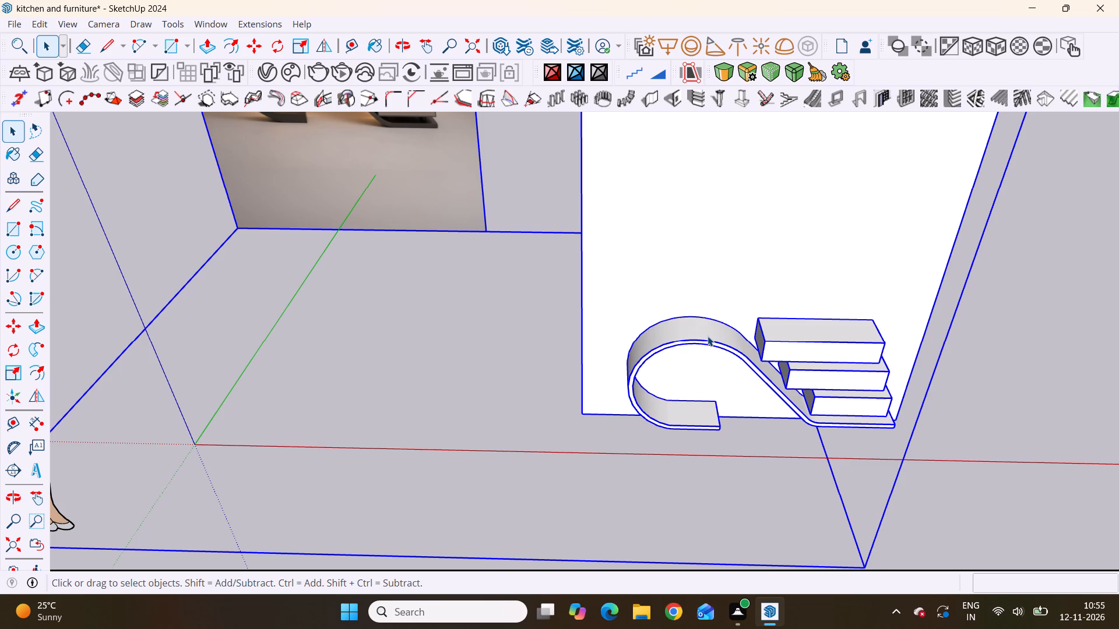
pyautogui.doubleClick(708, 336)
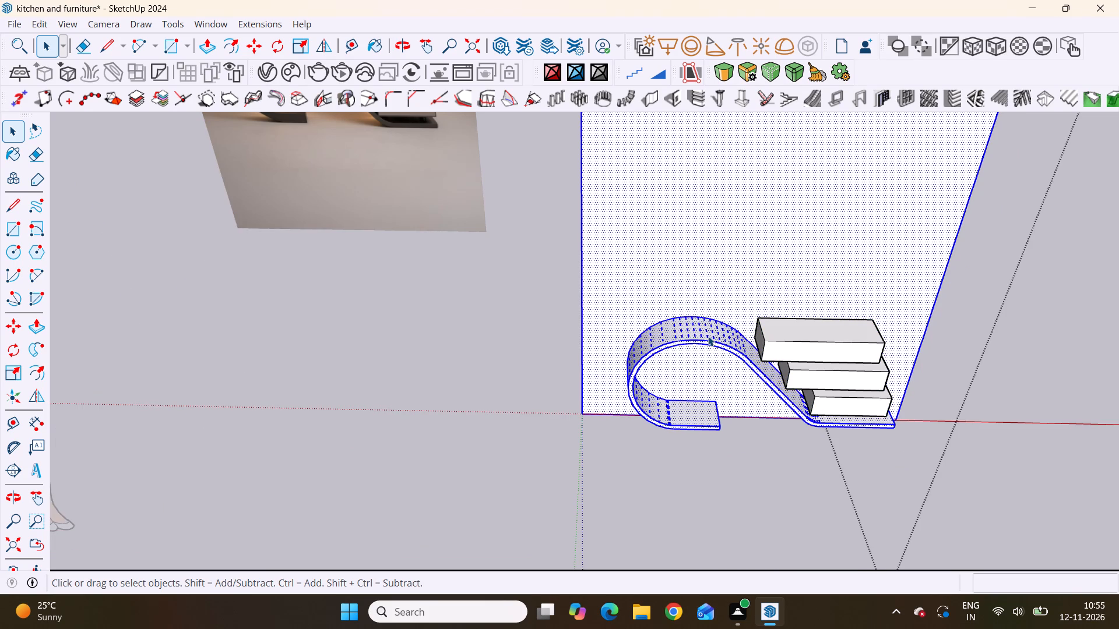
pyautogui.click(708, 336)
pyautogui.doubleClick(708, 336)
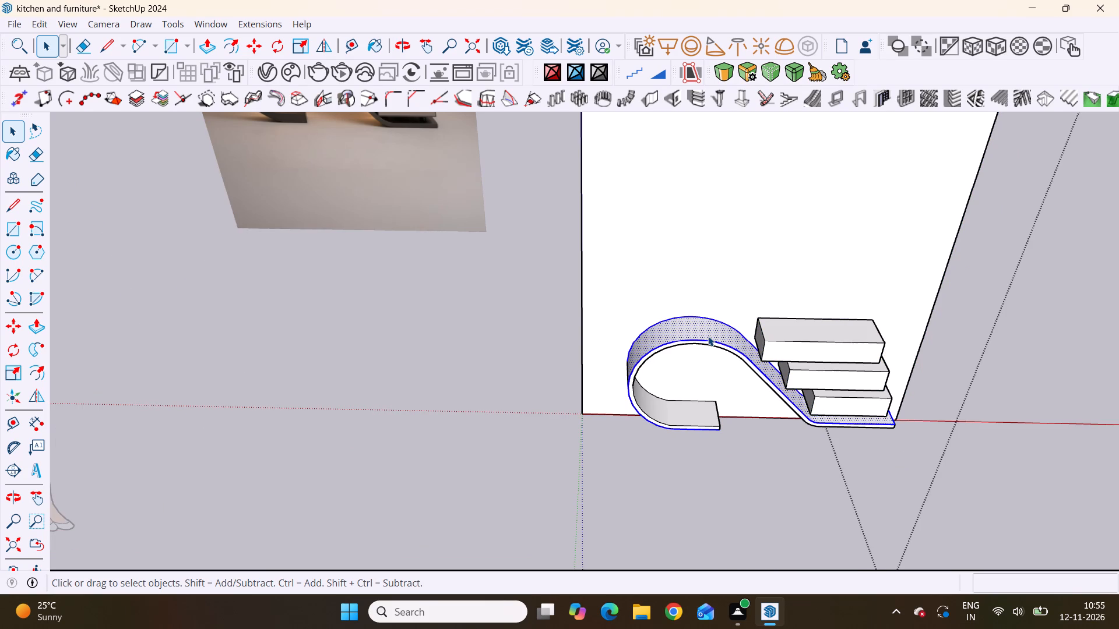
pyautogui.moveTo(740, 398); pyautogui.dragTo(649, 193, button='middle')
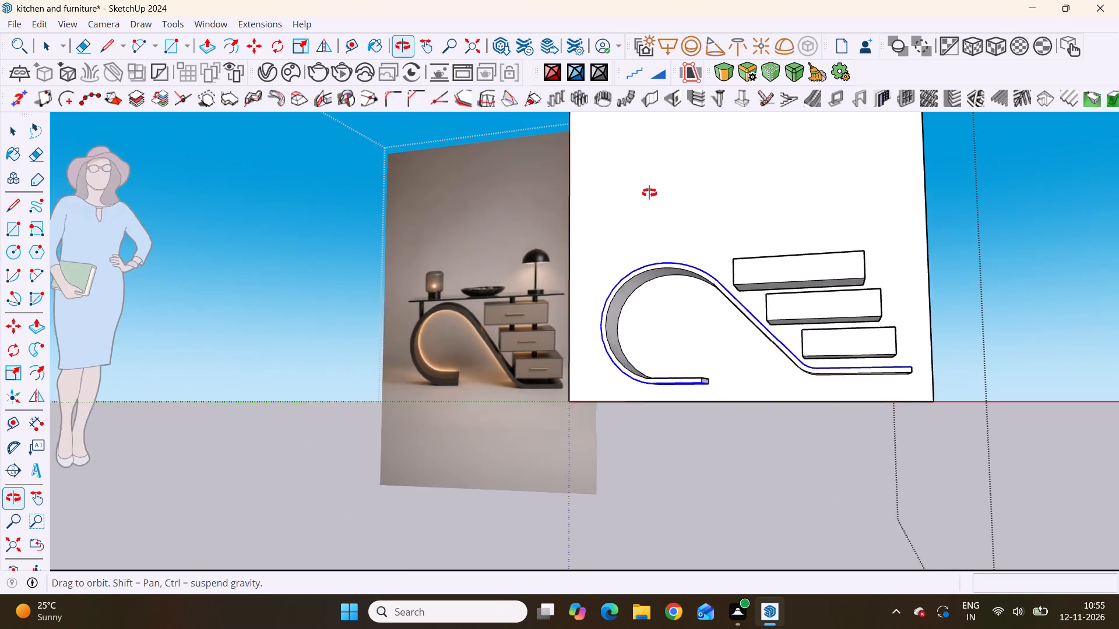
pyautogui.moveTo(649, 193); pyautogui.dragTo(590, 219, button='middle')
pyautogui.scroll(4, 579, 314)
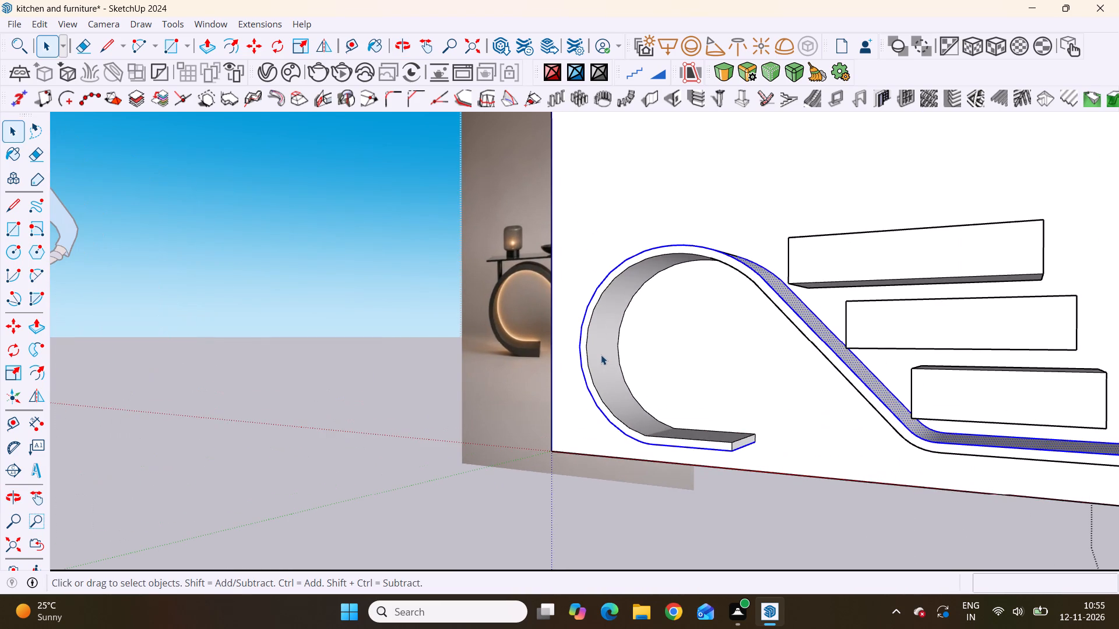
pyautogui.keyDown('shift'); pyautogui.click(605, 337); pyautogui.keyUp('shift')
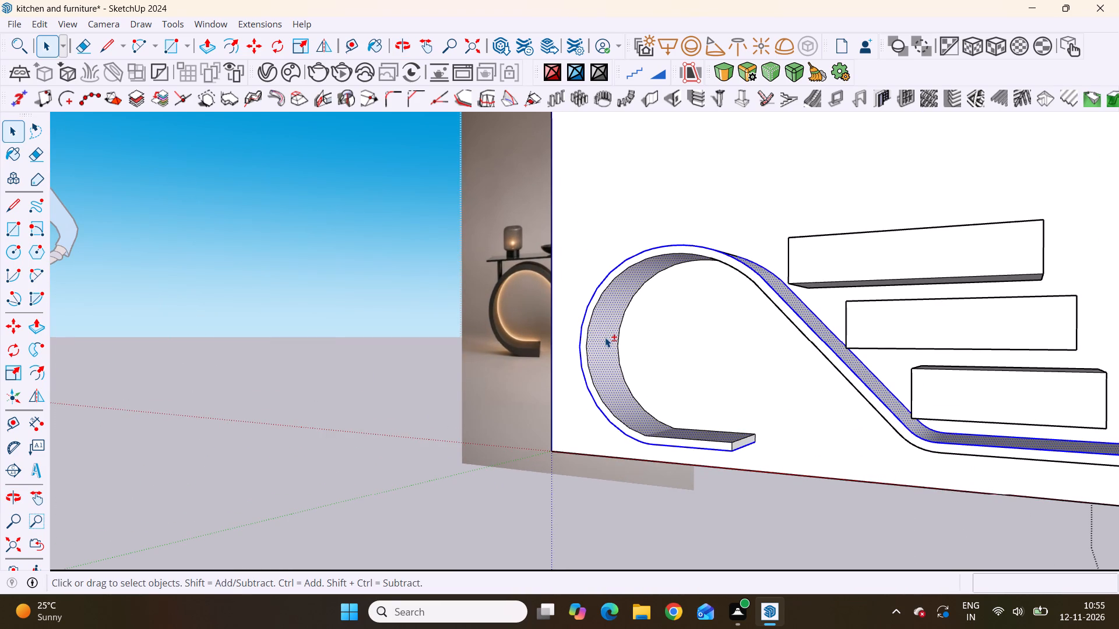
pyautogui.keyDown('shift'); pyautogui.doubleClick(603, 326); pyautogui.keyUp('shift')
pyautogui.keyDown('shift'); pyautogui.doubleClick(594, 308); pyautogui.keyUp('shift')
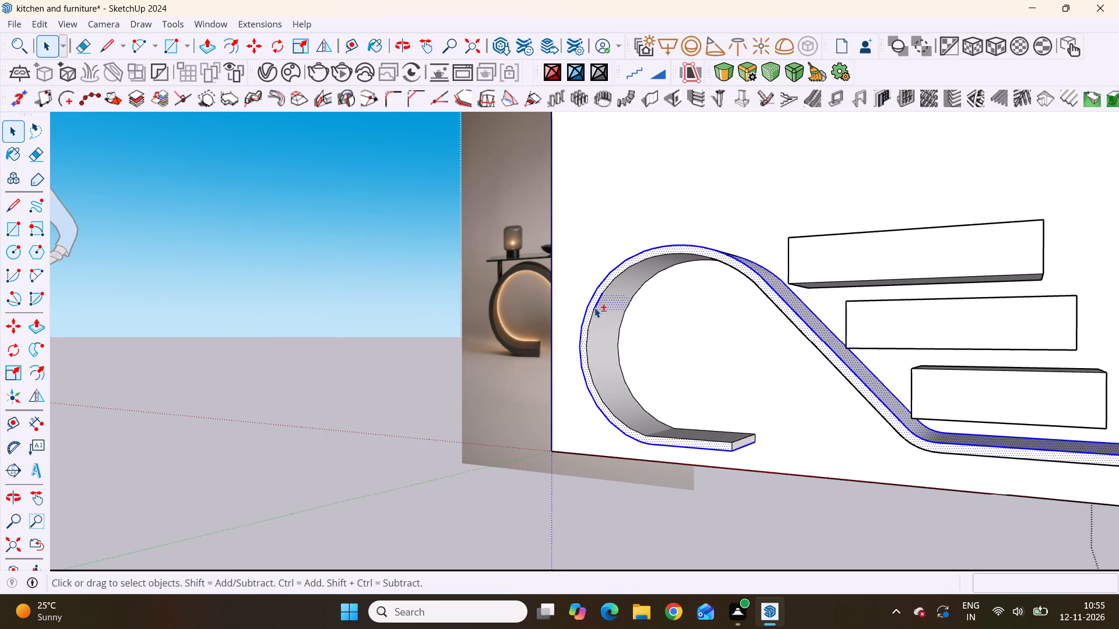
pyautogui.keyDown('shift'); pyautogui.tripleClick(615, 358); pyautogui.keyUp('shift')
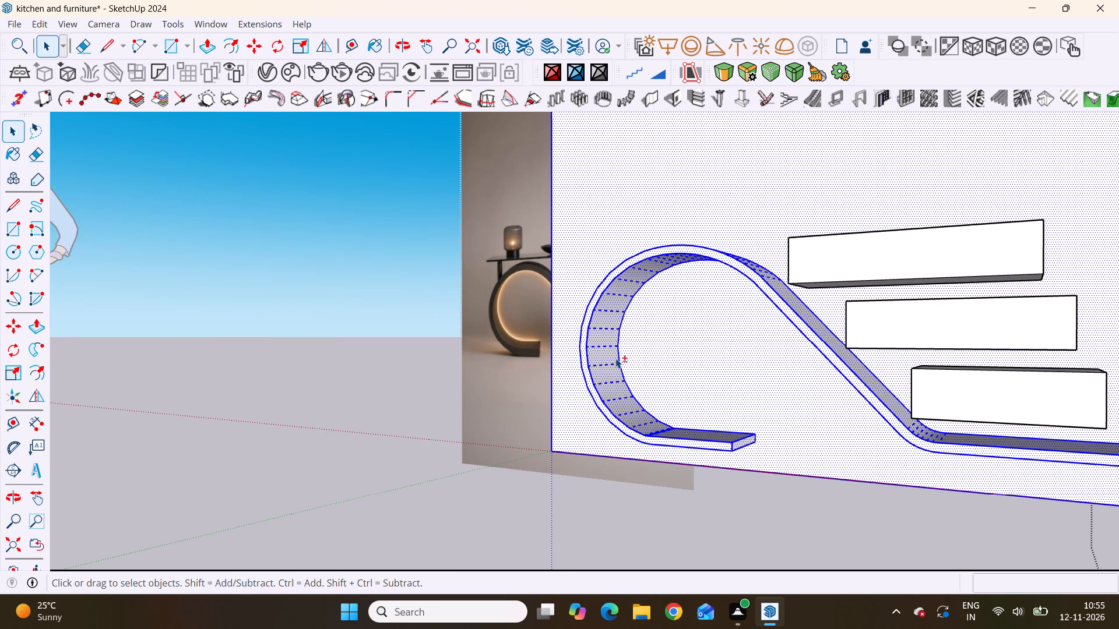
# Remove the backing panel's front face and its side edges at the drawer end from the selection.
pyautogui.keyDown('shift'); pyautogui.scroll(-12, 618, 354); pyautogui.keyUp('shift')
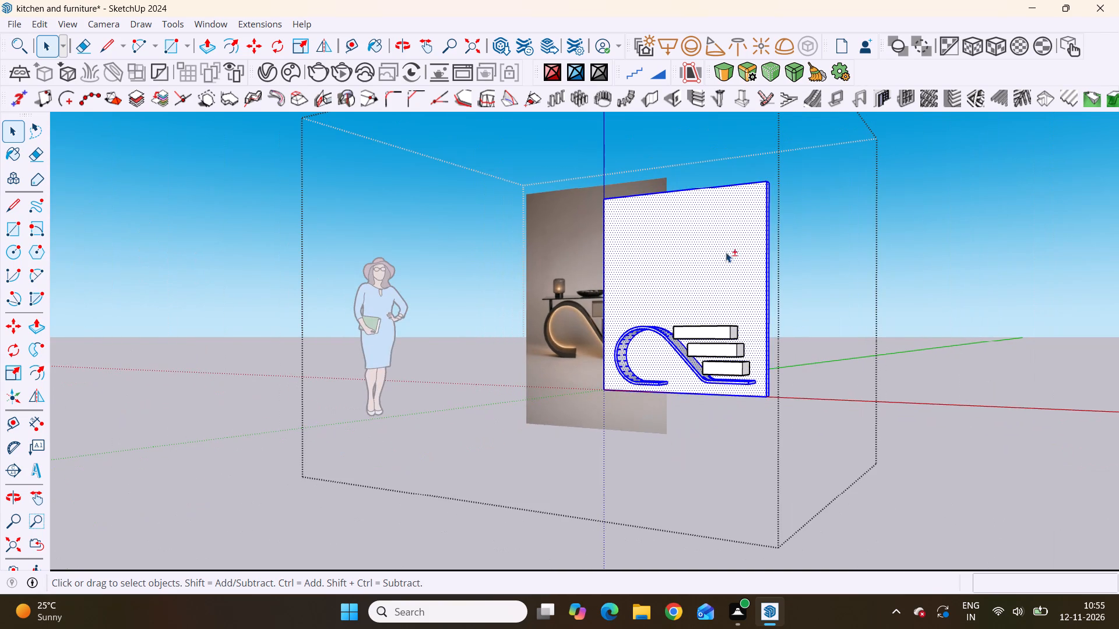
pyautogui.keyDown('shift'); pyautogui.click(725, 253); pyautogui.keyUp('shift')
pyautogui.keyDown('shift'); pyautogui.scroll(-2, 751, 273); pyautogui.keyUp('shift')
pyautogui.keyDown('shift'); pyautogui.moveTo(751, 273); pyautogui.dragTo(698, 316, button='middle'); pyautogui.keyUp('shift')
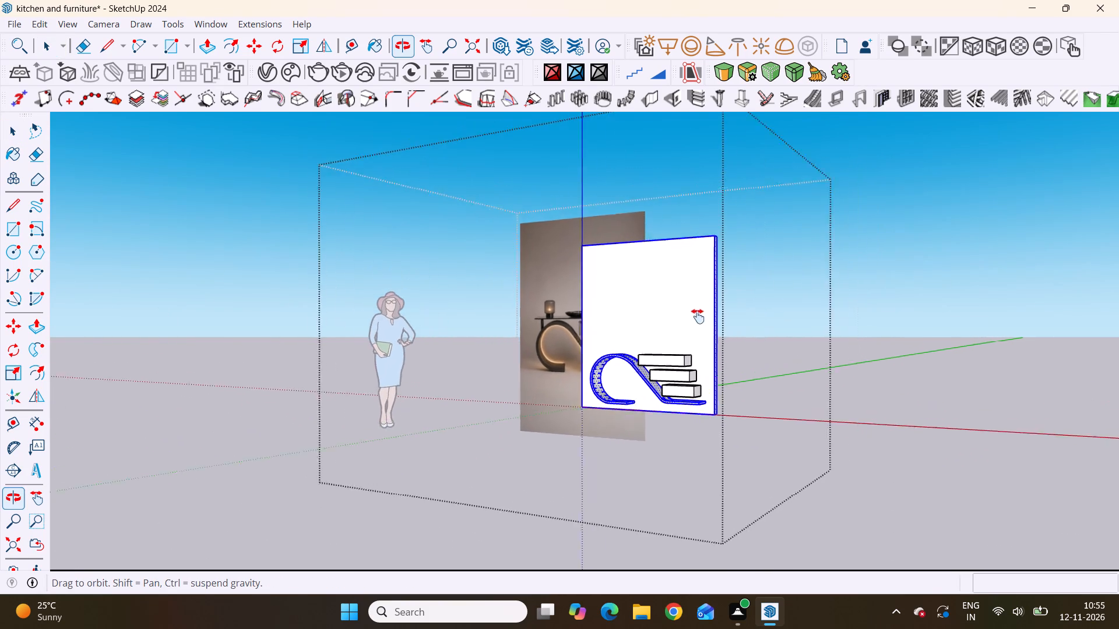
pyautogui.keyDown('shift'); pyautogui.moveTo(698, 316); pyautogui.dragTo(657, 337, button='middle'); pyautogui.keyUp('shift')
pyautogui.keyDown('shift'); pyautogui.scroll(10, 664, 335); pyautogui.keyUp('shift')
pyautogui.keyDown('shift'); pyautogui.click(678, 331); pyautogui.keyUp('shift')
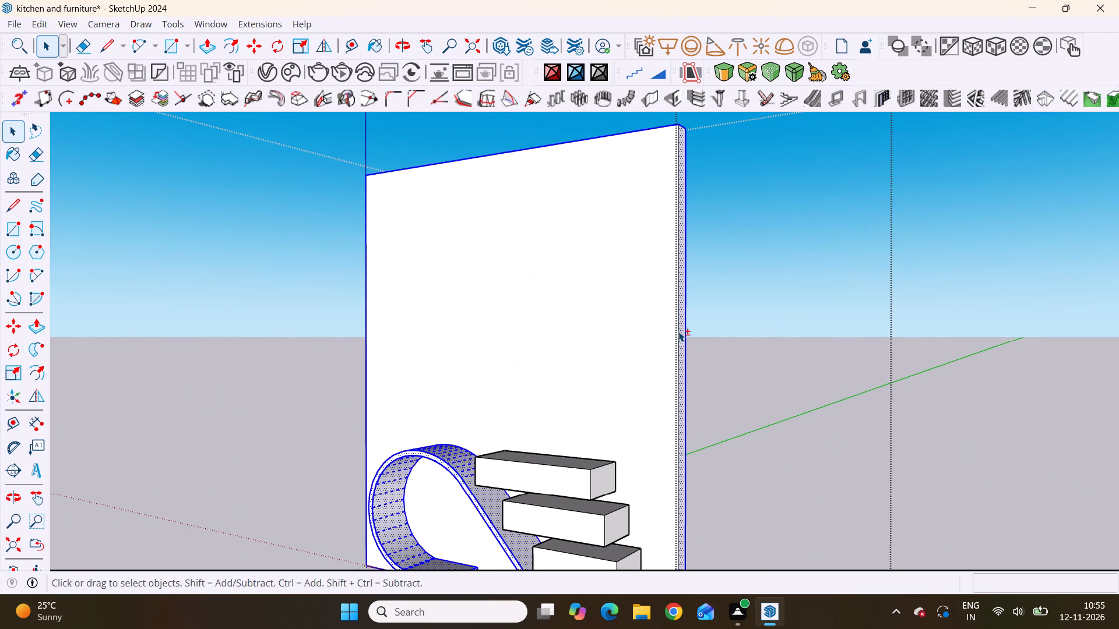
pyautogui.keyDown('shift'); pyautogui.click(687, 331); pyautogui.keyUp('shift')
pyautogui.keyDown('shift'); pyautogui.scroll(-6, 708, 315); pyautogui.keyUp('shift')
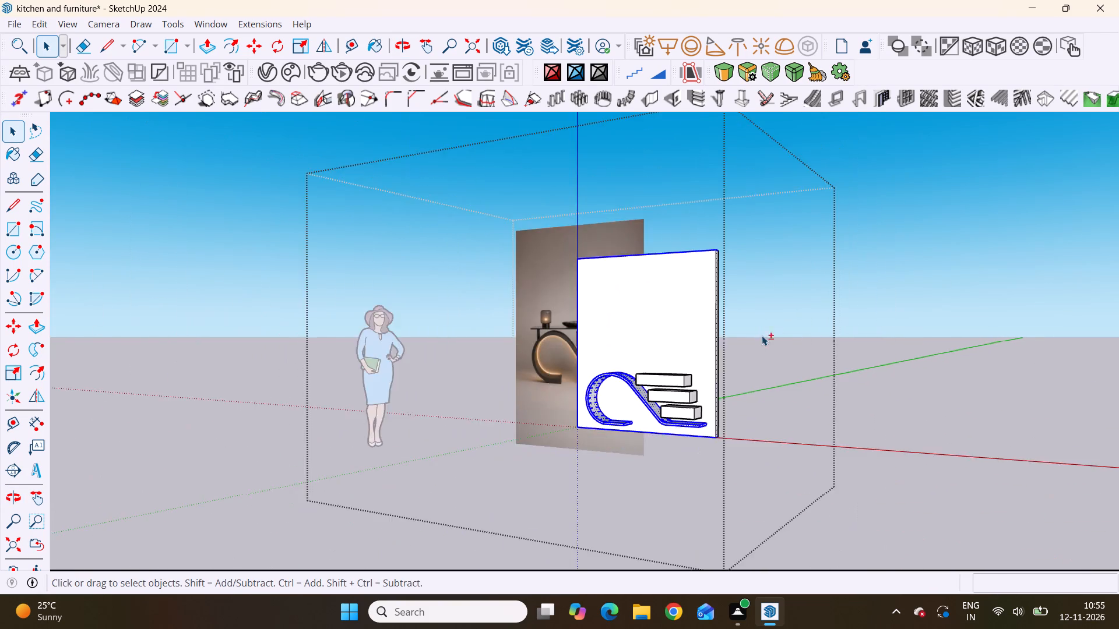
# Remove the backing panel's front top edge from the selection.
pyautogui.keyDown('shift'); pyautogui.scroll(-4, 762, 335); pyautogui.keyUp('shift')
pyautogui.keyDown('shift'); pyautogui.moveTo(664, 325); pyautogui.dragTo(827, 454, button='middle'); pyautogui.keyUp('shift')
pyautogui.keyDown('shift'); pyautogui.scroll(10, 826, 387); pyautogui.keyUp('shift')
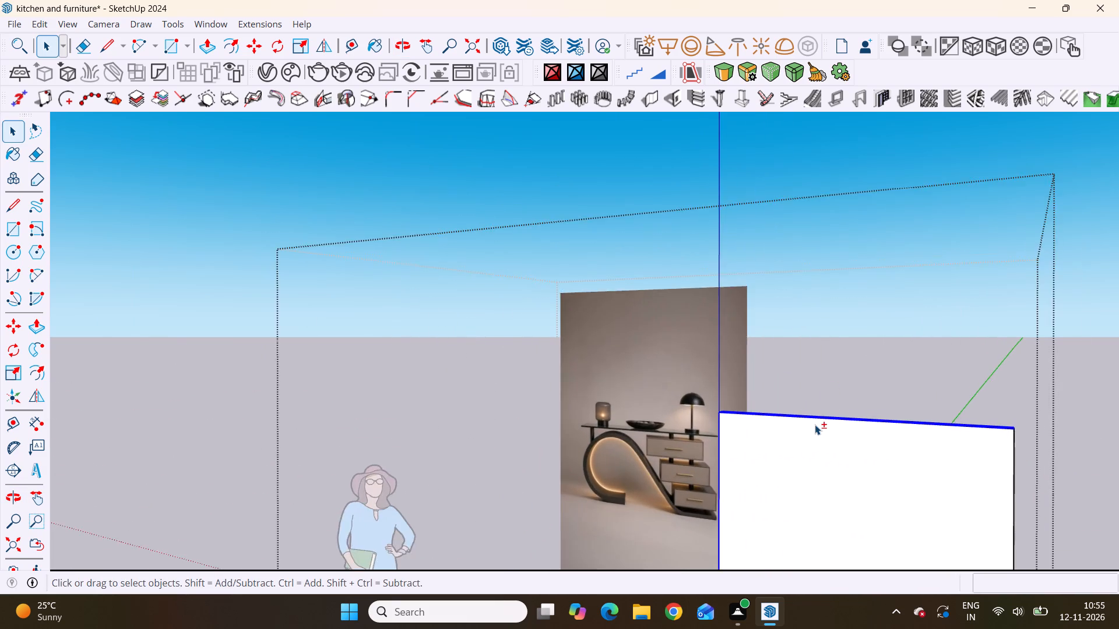
pyautogui.keyDown('shift'); pyautogui.scroll(3, 815, 425); pyautogui.keyUp('shift')
pyautogui.keyDown('shift'); pyautogui.click(790, 414); pyautogui.keyUp('shift')
pyautogui.keyDown('shift'); pyautogui.scroll(-7, 701, 384); pyautogui.keyUp('shift')
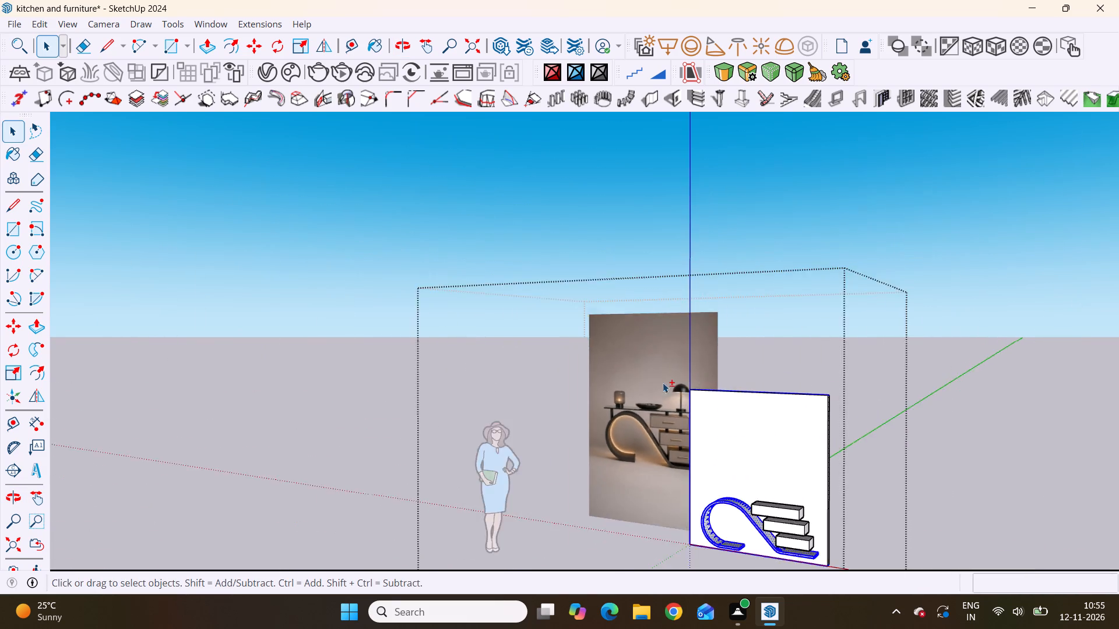
pyautogui.keyDown('shift'); pyautogui.scroll(-4, 663, 383); pyautogui.keyUp('shift')
# Remove the backing panel's front bottom edge and its vertical edge at the curve end from the selection.
pyautogui.keyDown('shift'); pyautogui.moveTo(667, 451); pyautogui.dragTo(839, 454, button='middle'); pyautogui.keyUp('shift')
pyautogui.keyDown('shift'); pyautogui.scroll(14, 909, 494); pyautogui.keyUp('shift')
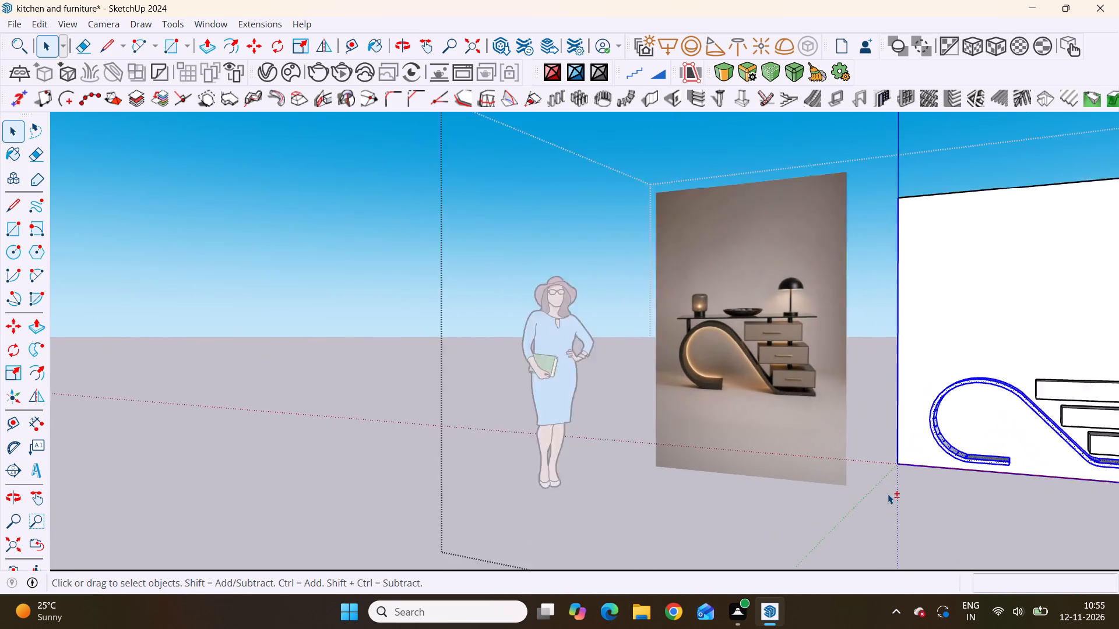
pyautogui.keyDown('shift'); pyautogui.scroll(7, 888, 494); pyautogui.keyUp('shift')
pyautogui.keyDown('shift'); pyautogui.click(931, 436); pyautogui.keyUp('shift')
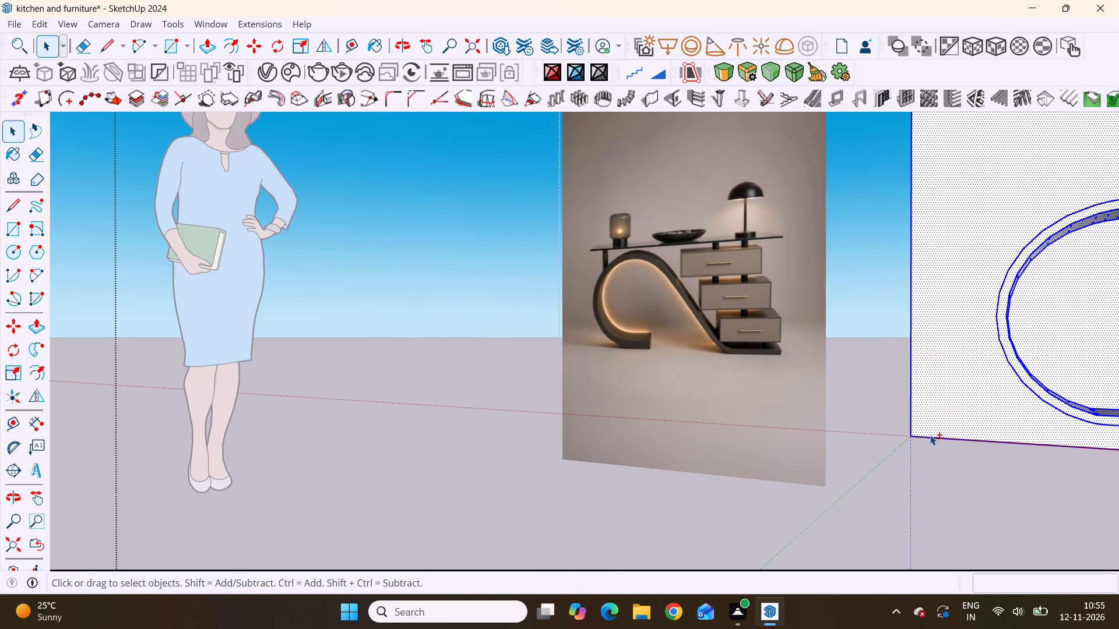
pyautogui.keyDown('shift'); pyautogui.click(924, 415); pyautogui.keyUp('shift')
pyautogui.keyDown('shift'); pyautogui.click(915, 434); pyautogui.keyUp('shift')
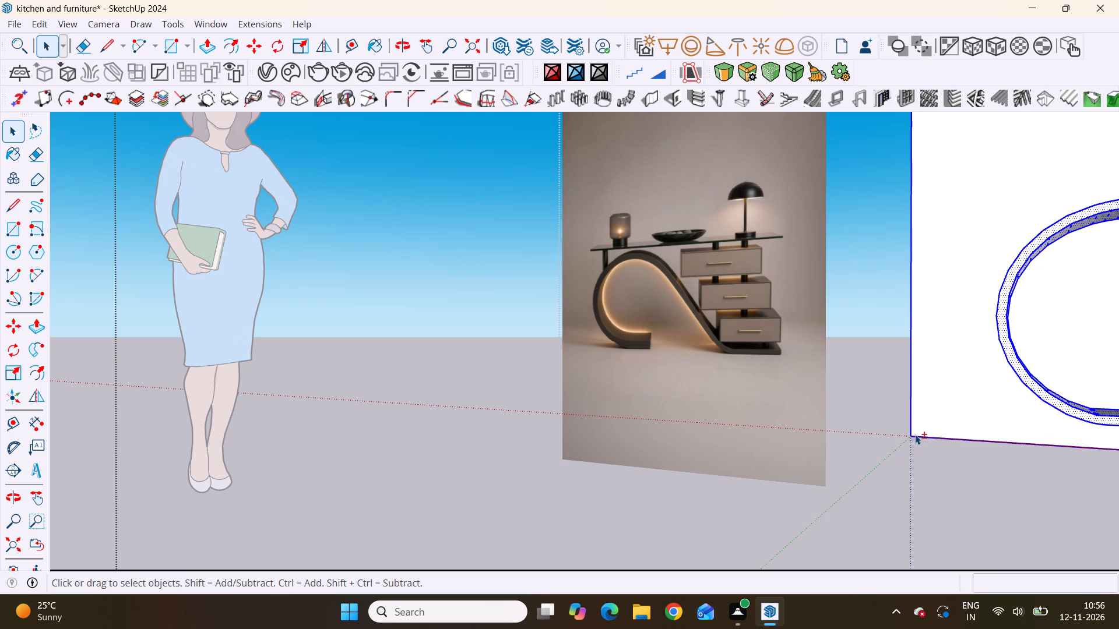
pyautogui.keyDown('shift'); pyautogui.click(911, 414); pyautogui.keyUp('shift')
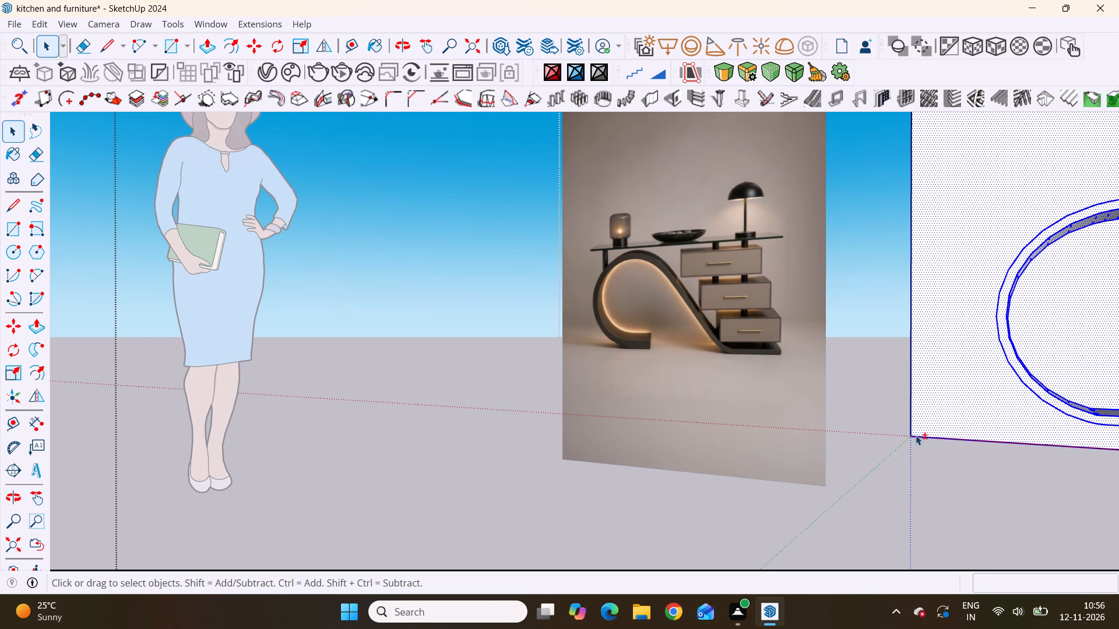
pyautogui.keyDown('shift'); pyautogui.click(916, 436); pyautogui.keyUp('shift')
pyautogui.keyDown('shift'); pyautogui.click(926, 405); pyautogui.keyUp('shift')
pyautogui.keyDown('shift'); pyautogui.scroll(-11, 667, 400); pyautogui.keyUp('shift')
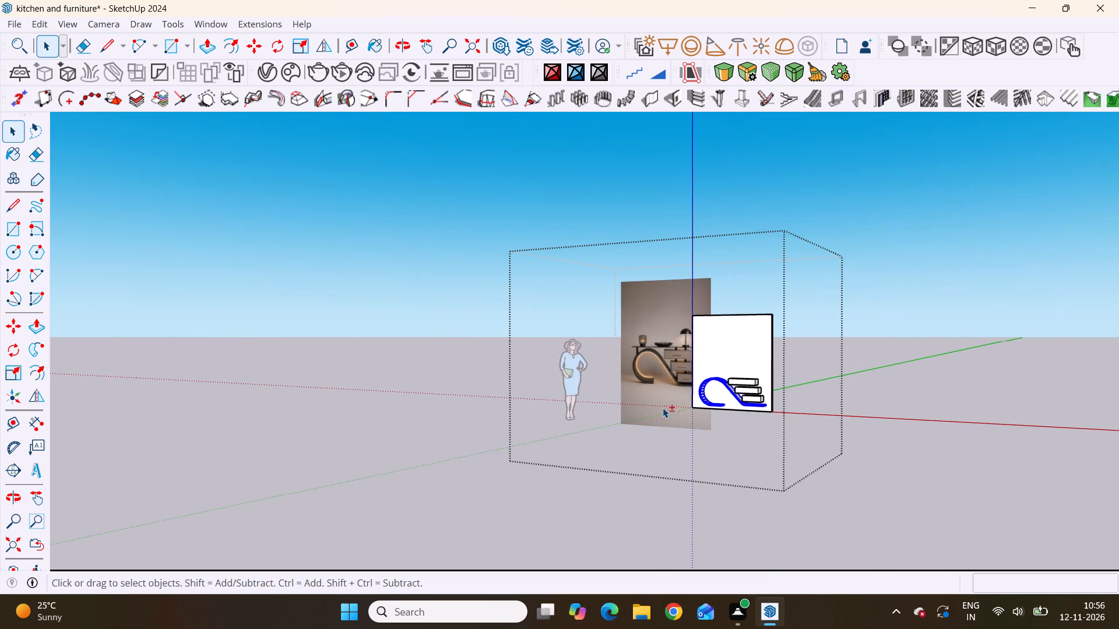
# Remove the backing panel's top face and rear top edge from the selection.
pyautogui.keyDown('shift'); pyautogui.moveTo(804, 416); pyautogui.dragTo(759, 614, button='middle'); pyautogui.keyUp('shift')
pyautogui.keyDown('shift'); pyautogui.scroll(7, 709, 476); pyautogui.keyUp('shift')
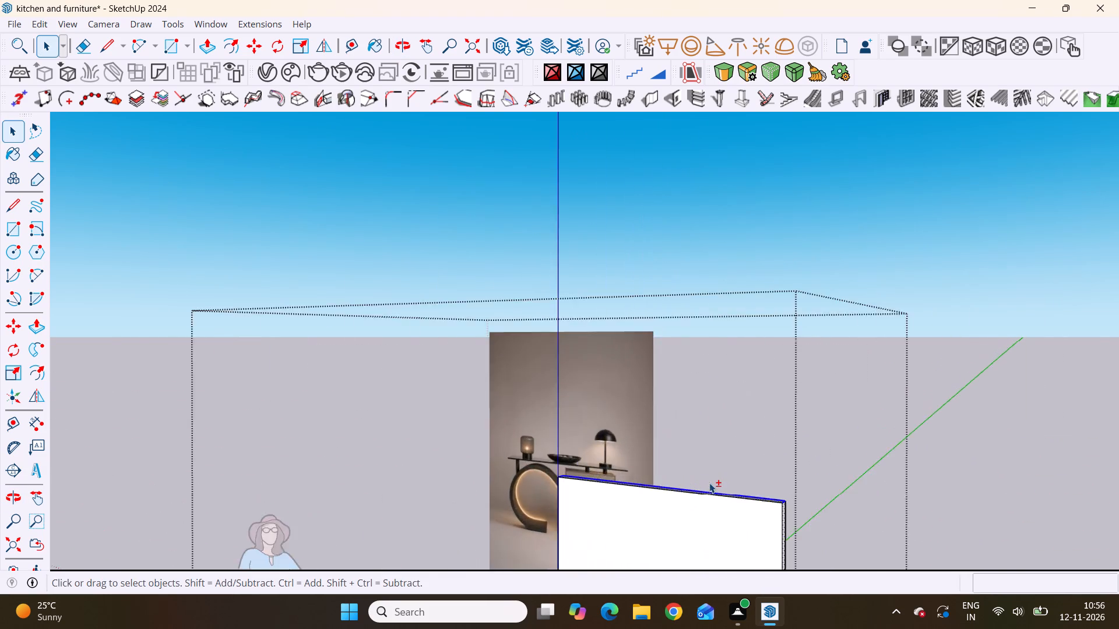
pyautogui.keyDown('shift'); pyautogui.scroll(14, 709, 483); pyautogui.keyUp('shift')
pyautogui.keyDown('shift'); pyautogui.click(790, 517); pyautogui.keyUp('shift')
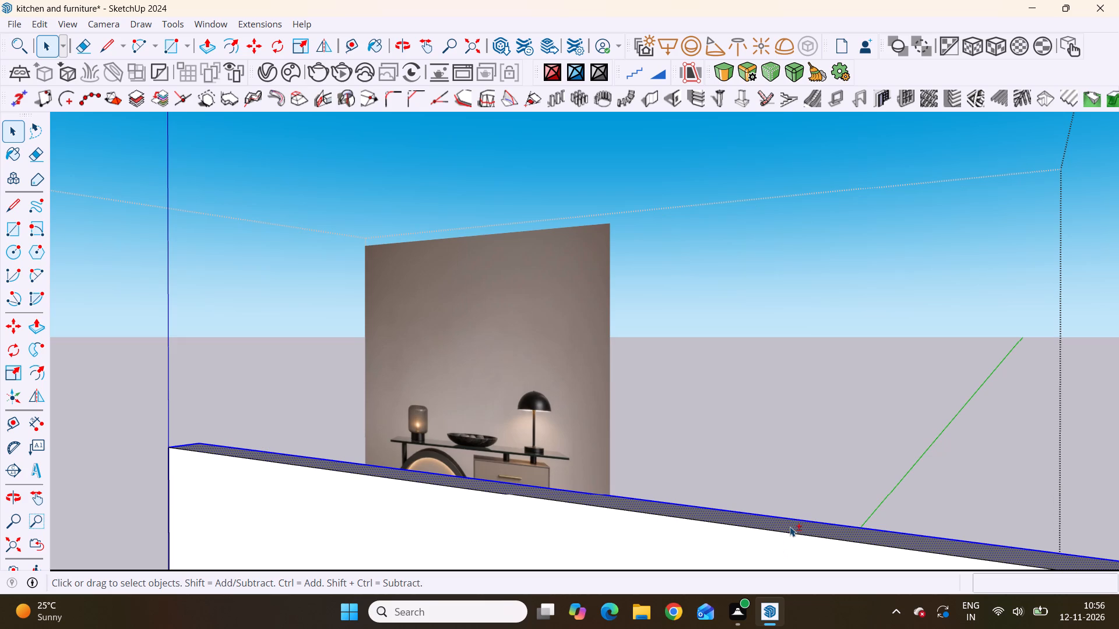
pyautogui.keyDown('shift'); pyautogui.click(791, 526); pyautogui.keyUp('shift')
pyautogui.keyDown('shift'); pyautogui.click(794, 522); pyautogui.keyUp('shift')
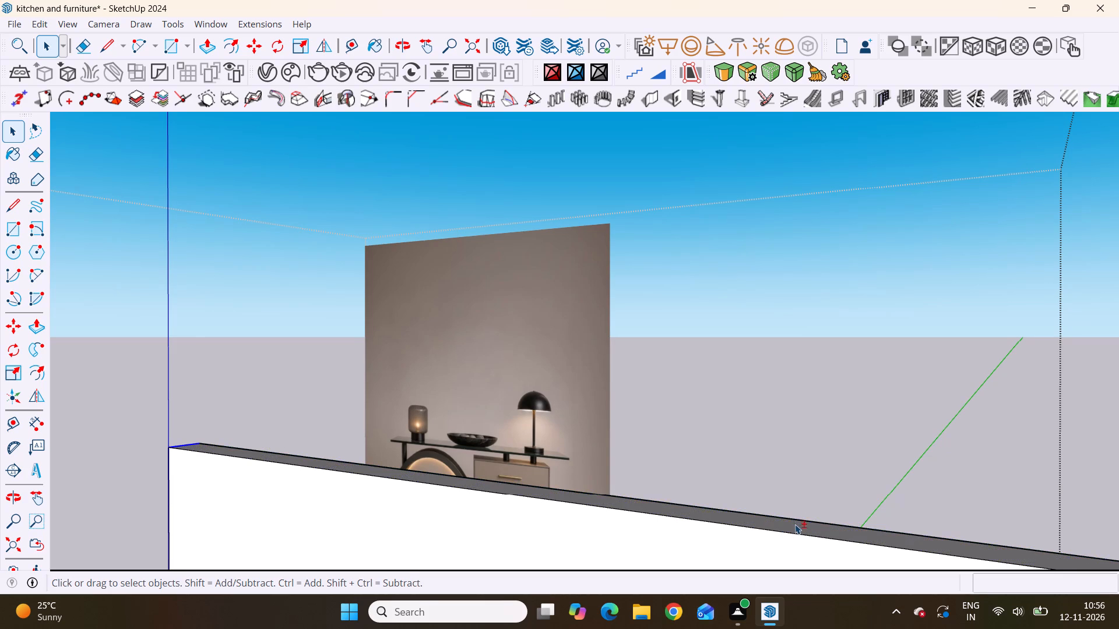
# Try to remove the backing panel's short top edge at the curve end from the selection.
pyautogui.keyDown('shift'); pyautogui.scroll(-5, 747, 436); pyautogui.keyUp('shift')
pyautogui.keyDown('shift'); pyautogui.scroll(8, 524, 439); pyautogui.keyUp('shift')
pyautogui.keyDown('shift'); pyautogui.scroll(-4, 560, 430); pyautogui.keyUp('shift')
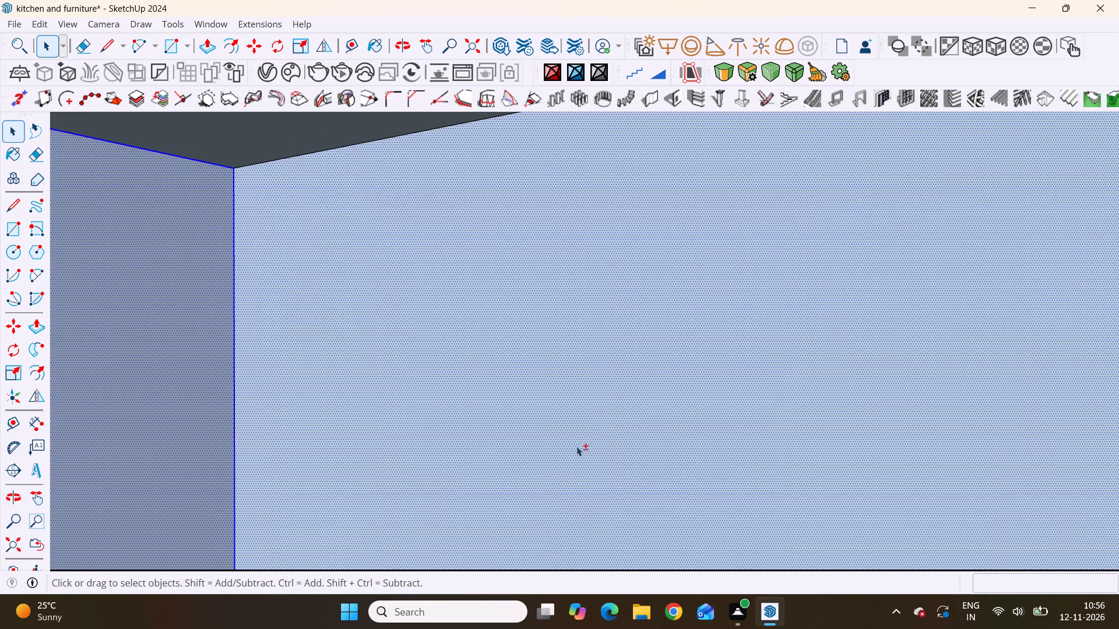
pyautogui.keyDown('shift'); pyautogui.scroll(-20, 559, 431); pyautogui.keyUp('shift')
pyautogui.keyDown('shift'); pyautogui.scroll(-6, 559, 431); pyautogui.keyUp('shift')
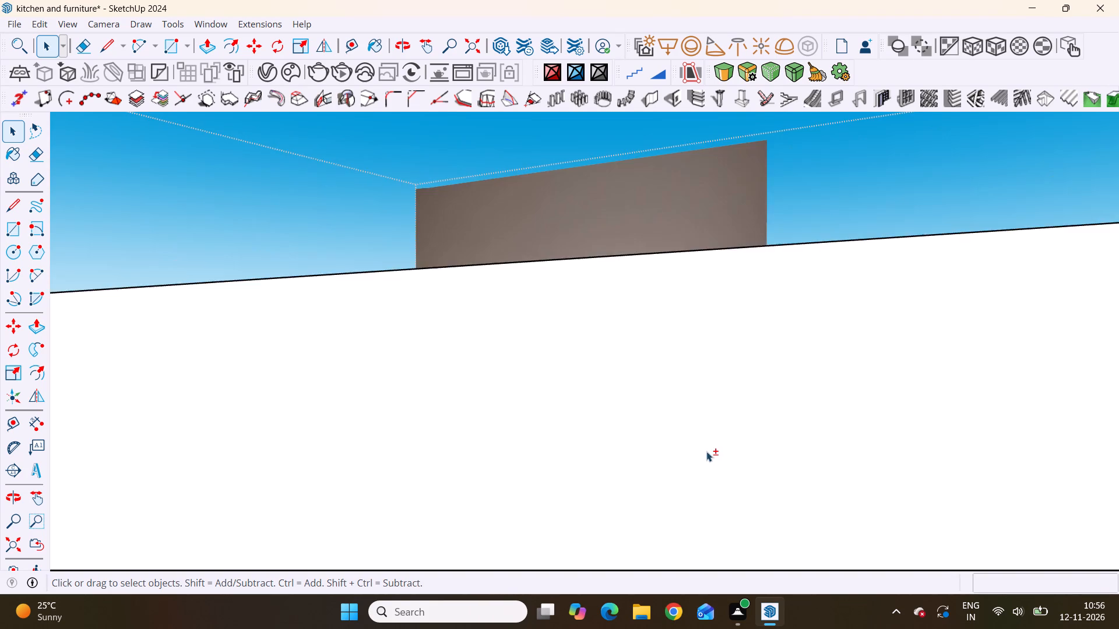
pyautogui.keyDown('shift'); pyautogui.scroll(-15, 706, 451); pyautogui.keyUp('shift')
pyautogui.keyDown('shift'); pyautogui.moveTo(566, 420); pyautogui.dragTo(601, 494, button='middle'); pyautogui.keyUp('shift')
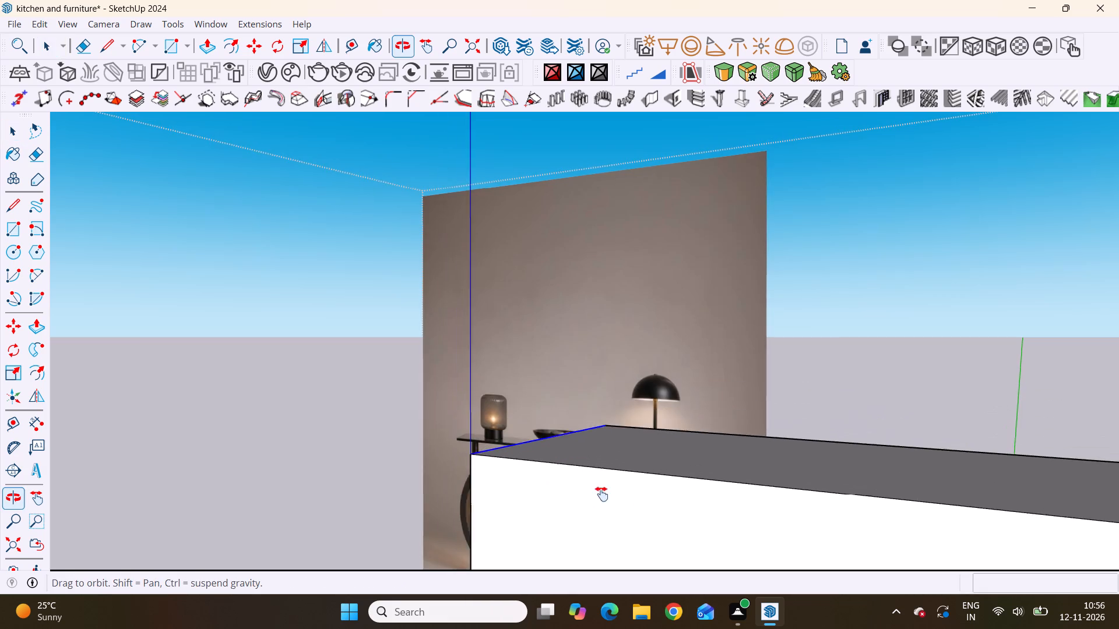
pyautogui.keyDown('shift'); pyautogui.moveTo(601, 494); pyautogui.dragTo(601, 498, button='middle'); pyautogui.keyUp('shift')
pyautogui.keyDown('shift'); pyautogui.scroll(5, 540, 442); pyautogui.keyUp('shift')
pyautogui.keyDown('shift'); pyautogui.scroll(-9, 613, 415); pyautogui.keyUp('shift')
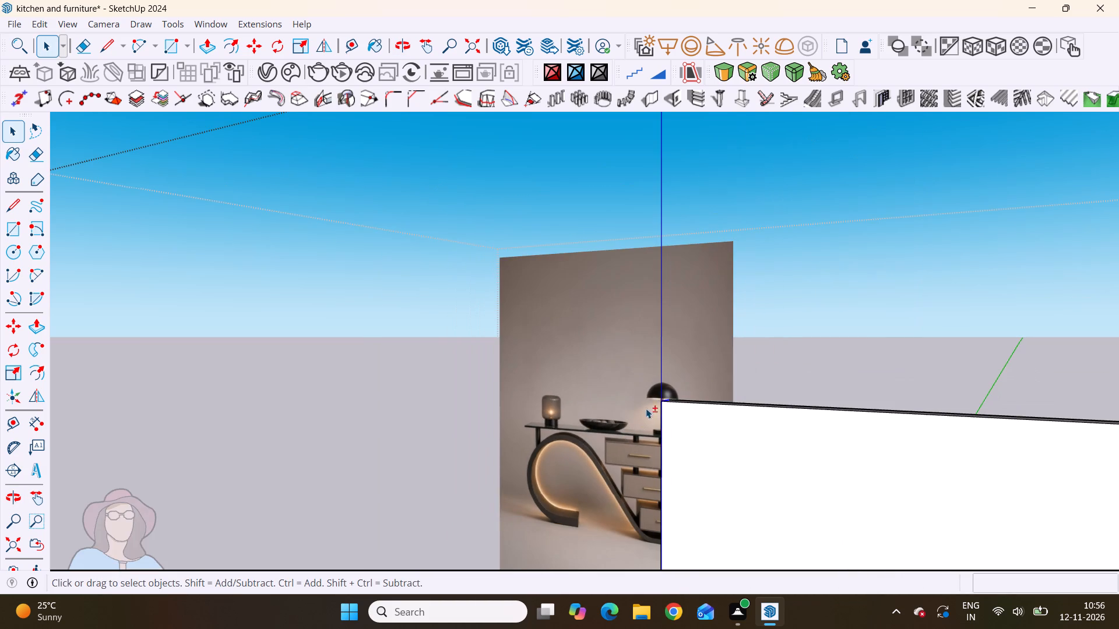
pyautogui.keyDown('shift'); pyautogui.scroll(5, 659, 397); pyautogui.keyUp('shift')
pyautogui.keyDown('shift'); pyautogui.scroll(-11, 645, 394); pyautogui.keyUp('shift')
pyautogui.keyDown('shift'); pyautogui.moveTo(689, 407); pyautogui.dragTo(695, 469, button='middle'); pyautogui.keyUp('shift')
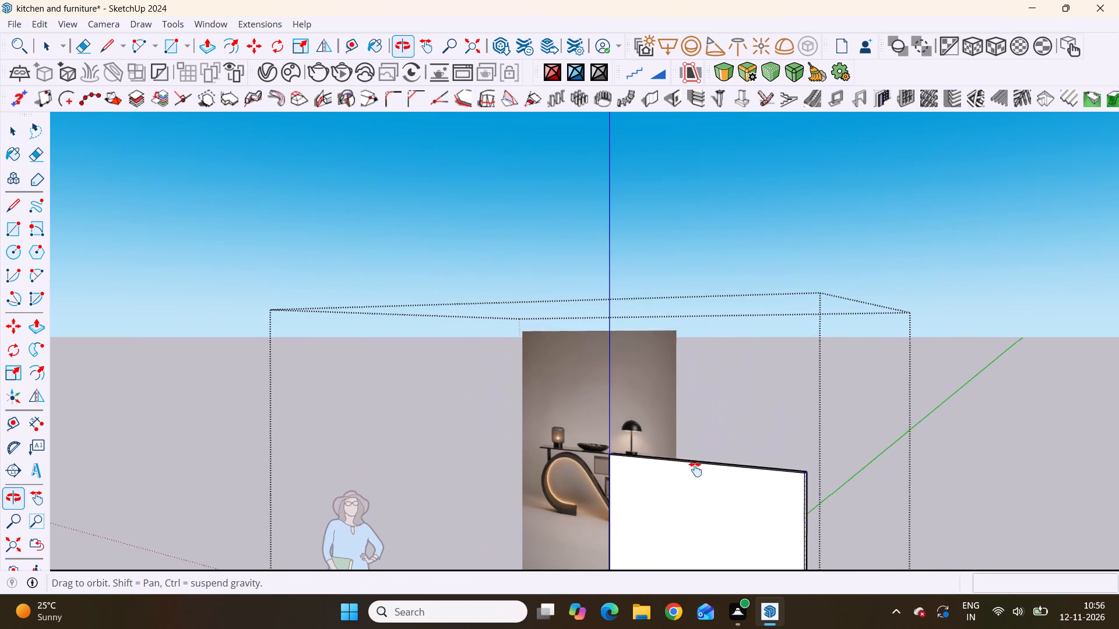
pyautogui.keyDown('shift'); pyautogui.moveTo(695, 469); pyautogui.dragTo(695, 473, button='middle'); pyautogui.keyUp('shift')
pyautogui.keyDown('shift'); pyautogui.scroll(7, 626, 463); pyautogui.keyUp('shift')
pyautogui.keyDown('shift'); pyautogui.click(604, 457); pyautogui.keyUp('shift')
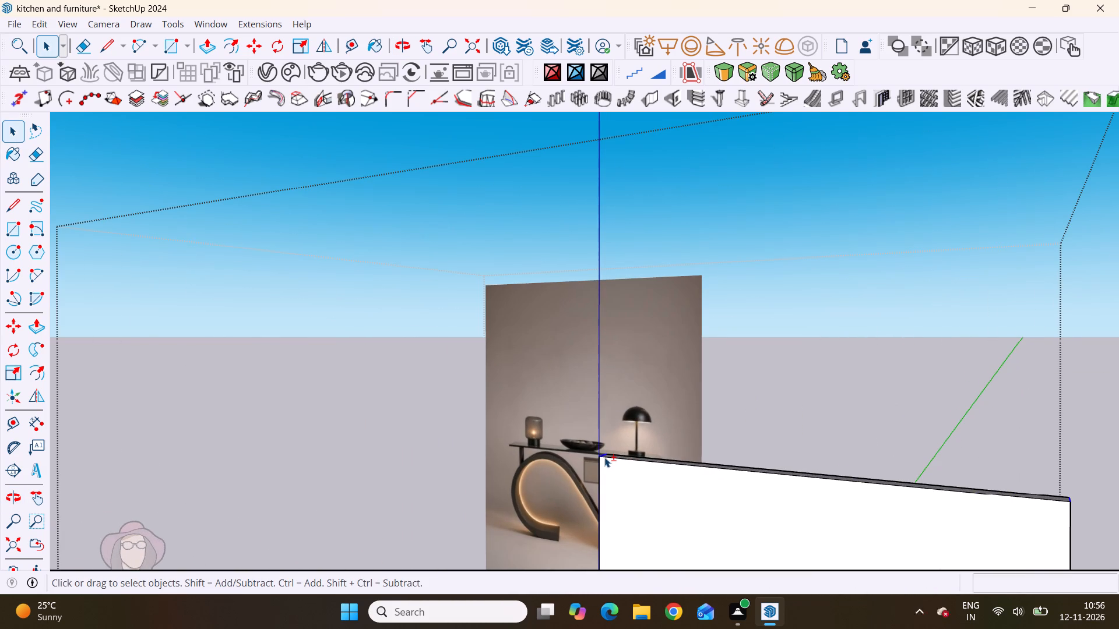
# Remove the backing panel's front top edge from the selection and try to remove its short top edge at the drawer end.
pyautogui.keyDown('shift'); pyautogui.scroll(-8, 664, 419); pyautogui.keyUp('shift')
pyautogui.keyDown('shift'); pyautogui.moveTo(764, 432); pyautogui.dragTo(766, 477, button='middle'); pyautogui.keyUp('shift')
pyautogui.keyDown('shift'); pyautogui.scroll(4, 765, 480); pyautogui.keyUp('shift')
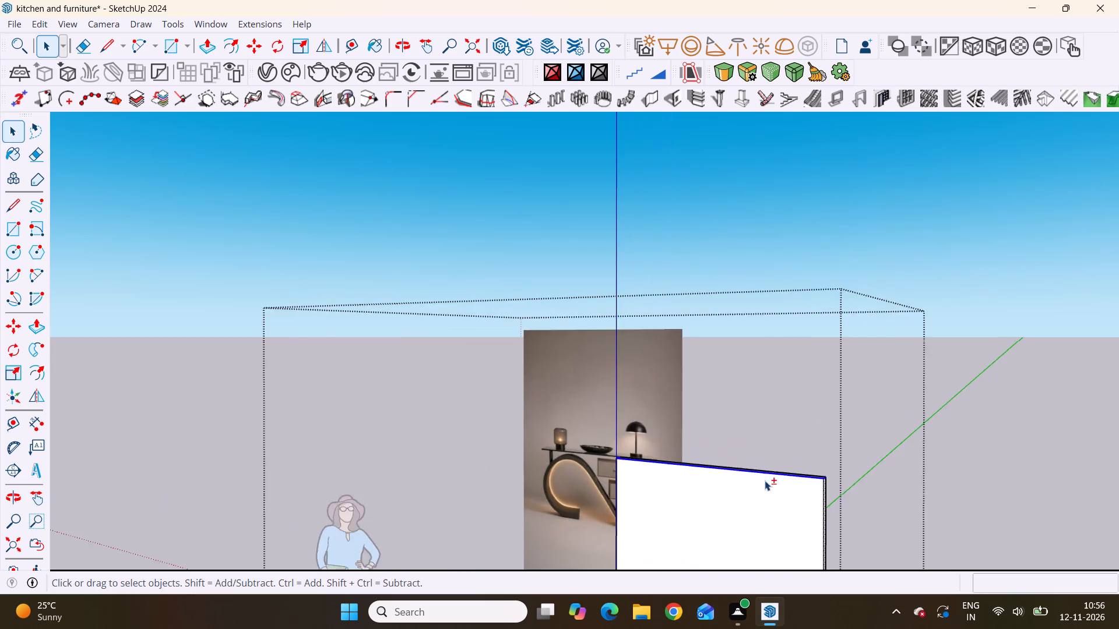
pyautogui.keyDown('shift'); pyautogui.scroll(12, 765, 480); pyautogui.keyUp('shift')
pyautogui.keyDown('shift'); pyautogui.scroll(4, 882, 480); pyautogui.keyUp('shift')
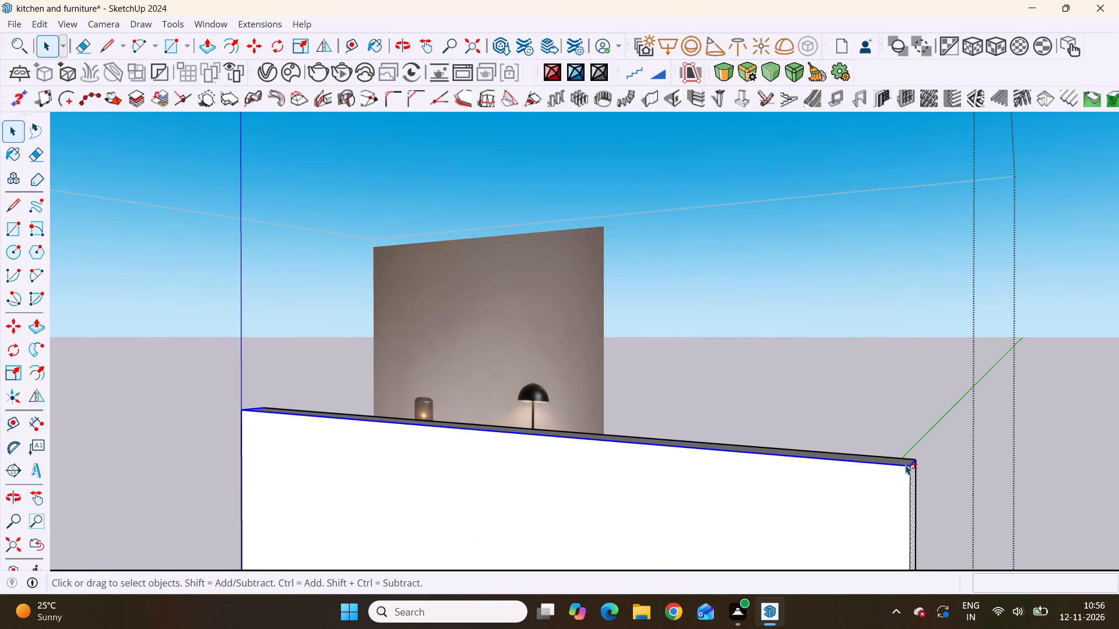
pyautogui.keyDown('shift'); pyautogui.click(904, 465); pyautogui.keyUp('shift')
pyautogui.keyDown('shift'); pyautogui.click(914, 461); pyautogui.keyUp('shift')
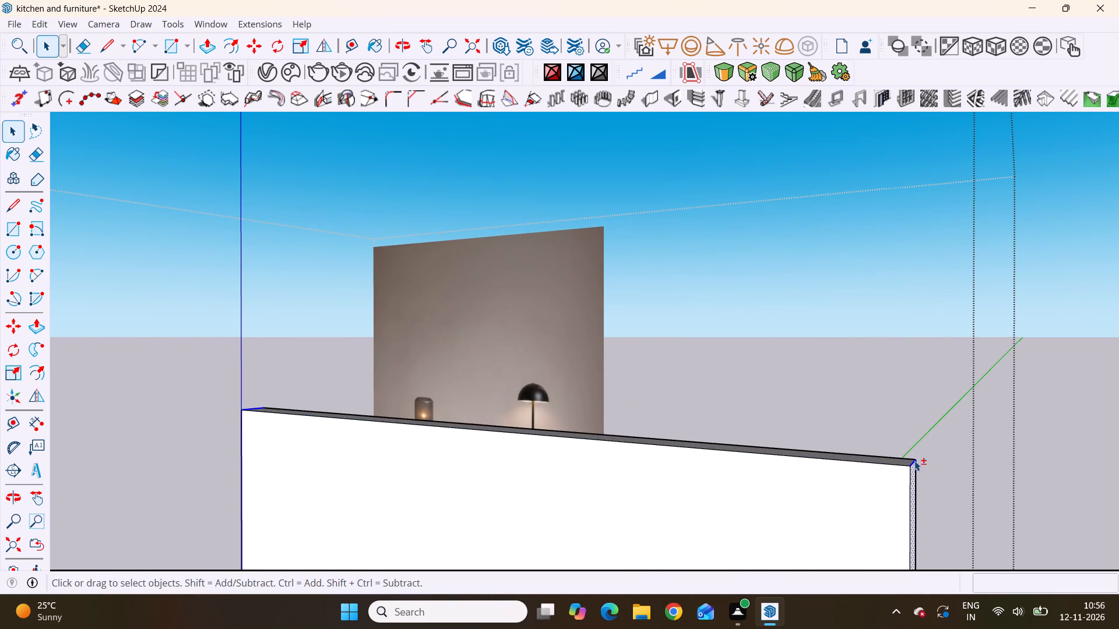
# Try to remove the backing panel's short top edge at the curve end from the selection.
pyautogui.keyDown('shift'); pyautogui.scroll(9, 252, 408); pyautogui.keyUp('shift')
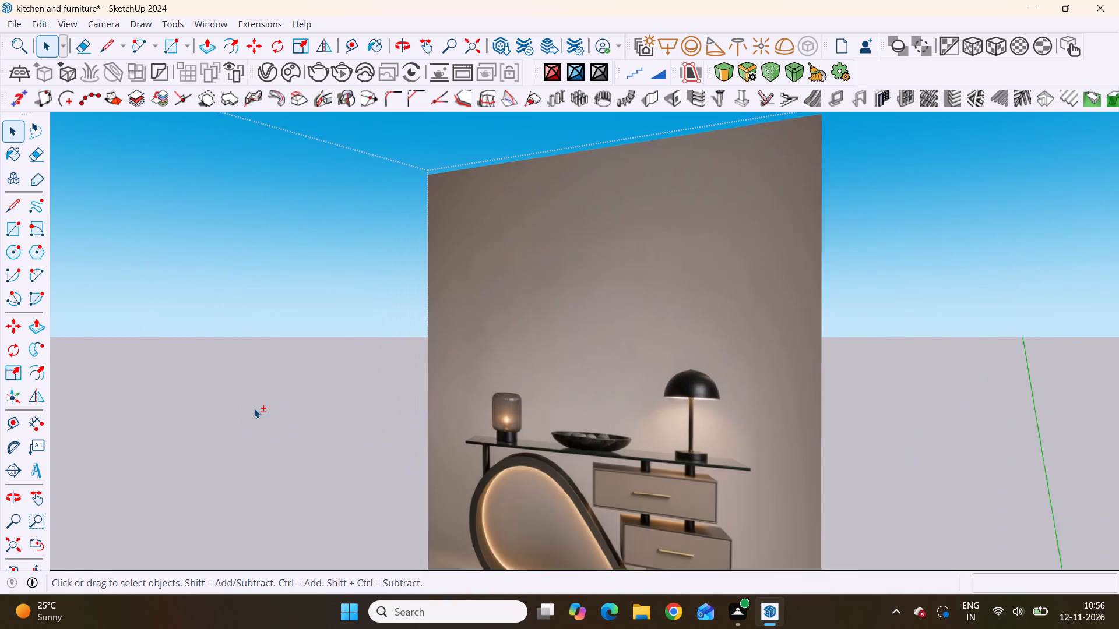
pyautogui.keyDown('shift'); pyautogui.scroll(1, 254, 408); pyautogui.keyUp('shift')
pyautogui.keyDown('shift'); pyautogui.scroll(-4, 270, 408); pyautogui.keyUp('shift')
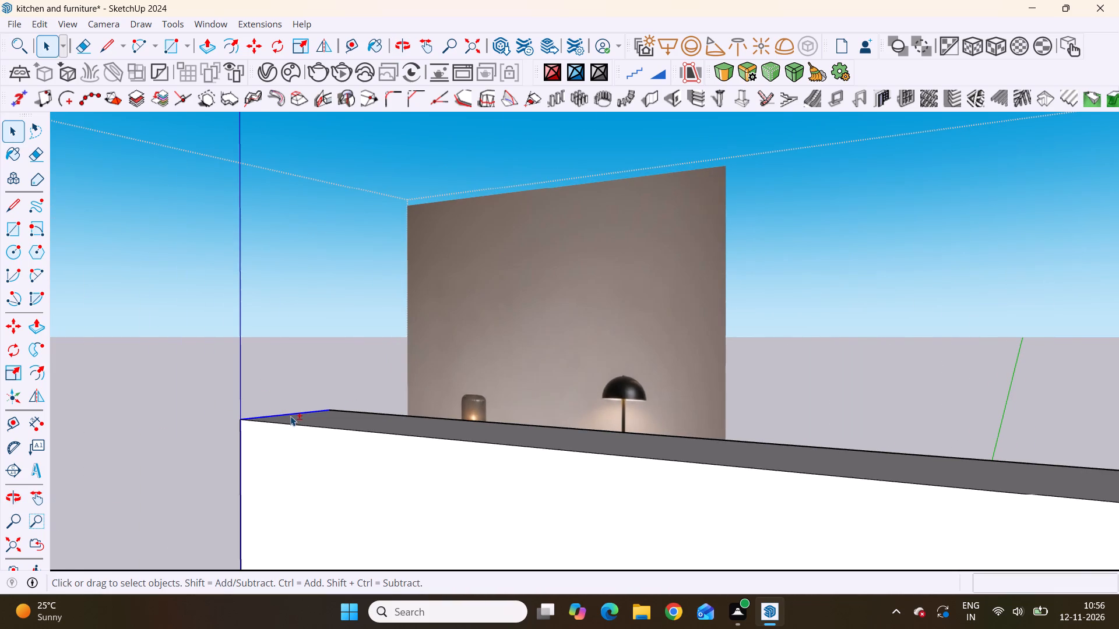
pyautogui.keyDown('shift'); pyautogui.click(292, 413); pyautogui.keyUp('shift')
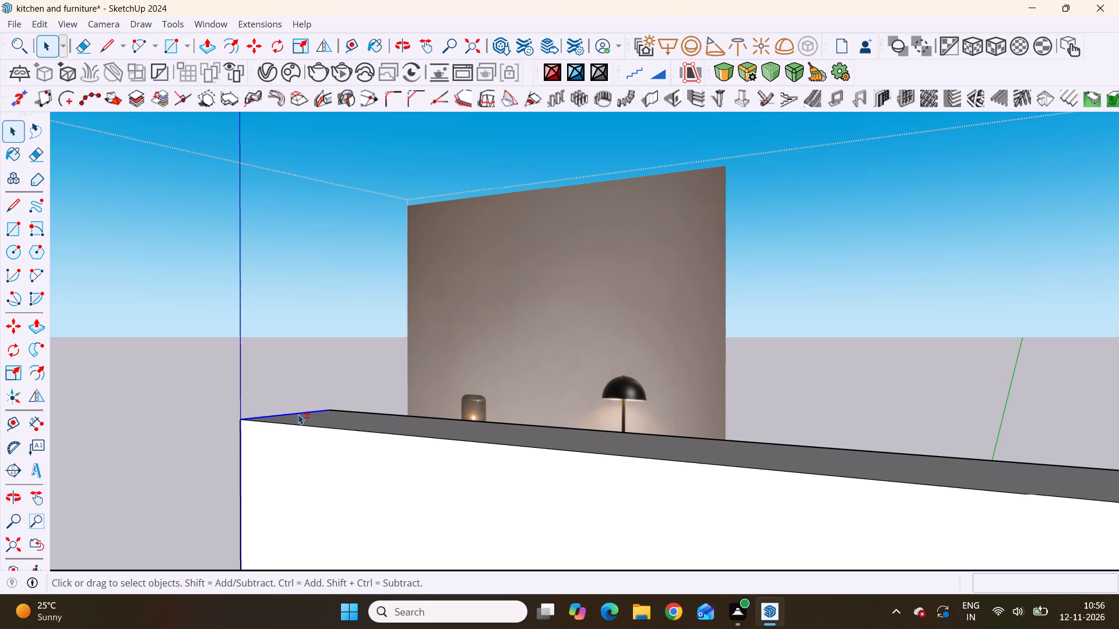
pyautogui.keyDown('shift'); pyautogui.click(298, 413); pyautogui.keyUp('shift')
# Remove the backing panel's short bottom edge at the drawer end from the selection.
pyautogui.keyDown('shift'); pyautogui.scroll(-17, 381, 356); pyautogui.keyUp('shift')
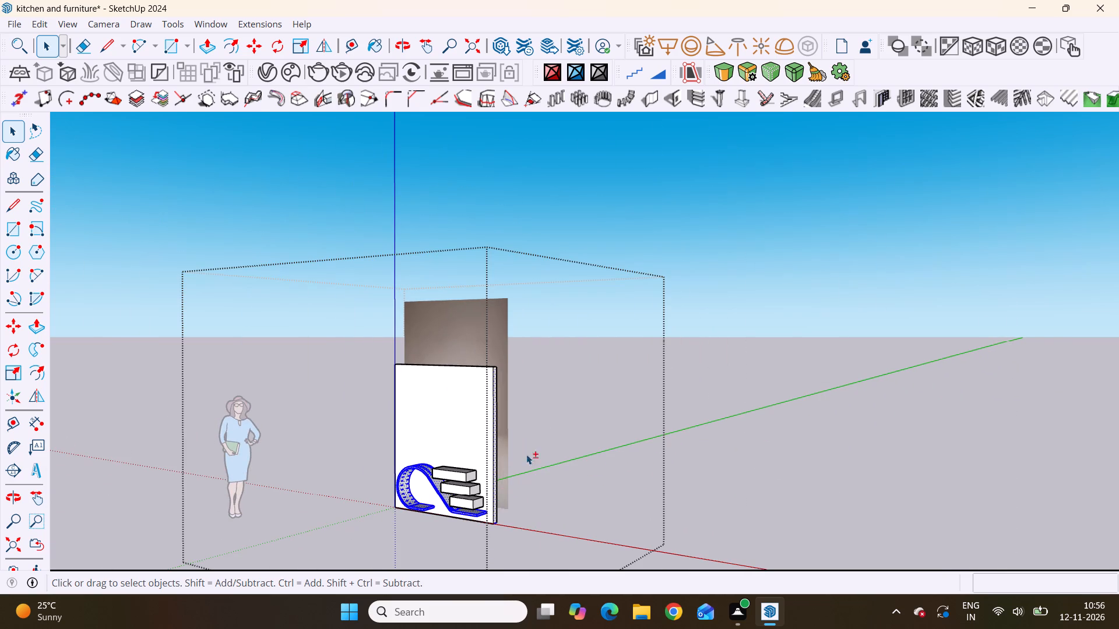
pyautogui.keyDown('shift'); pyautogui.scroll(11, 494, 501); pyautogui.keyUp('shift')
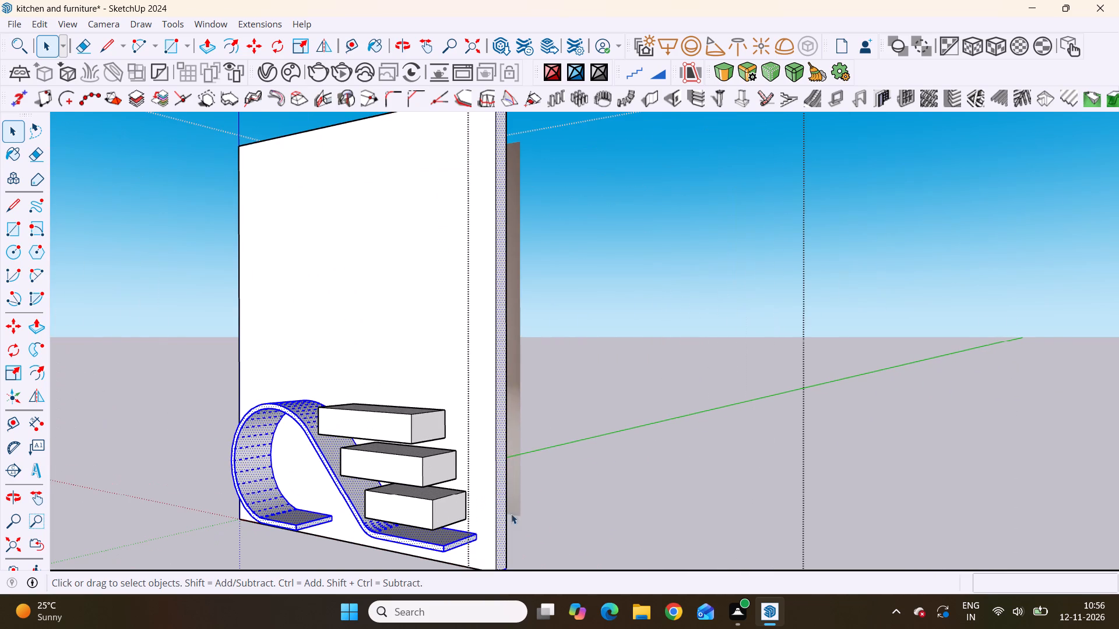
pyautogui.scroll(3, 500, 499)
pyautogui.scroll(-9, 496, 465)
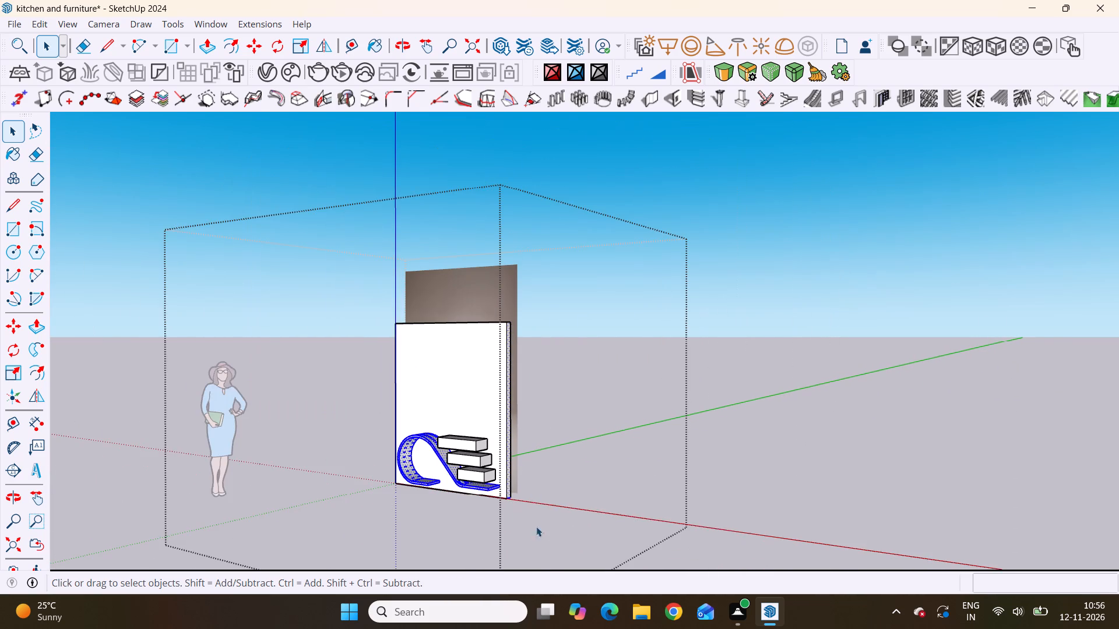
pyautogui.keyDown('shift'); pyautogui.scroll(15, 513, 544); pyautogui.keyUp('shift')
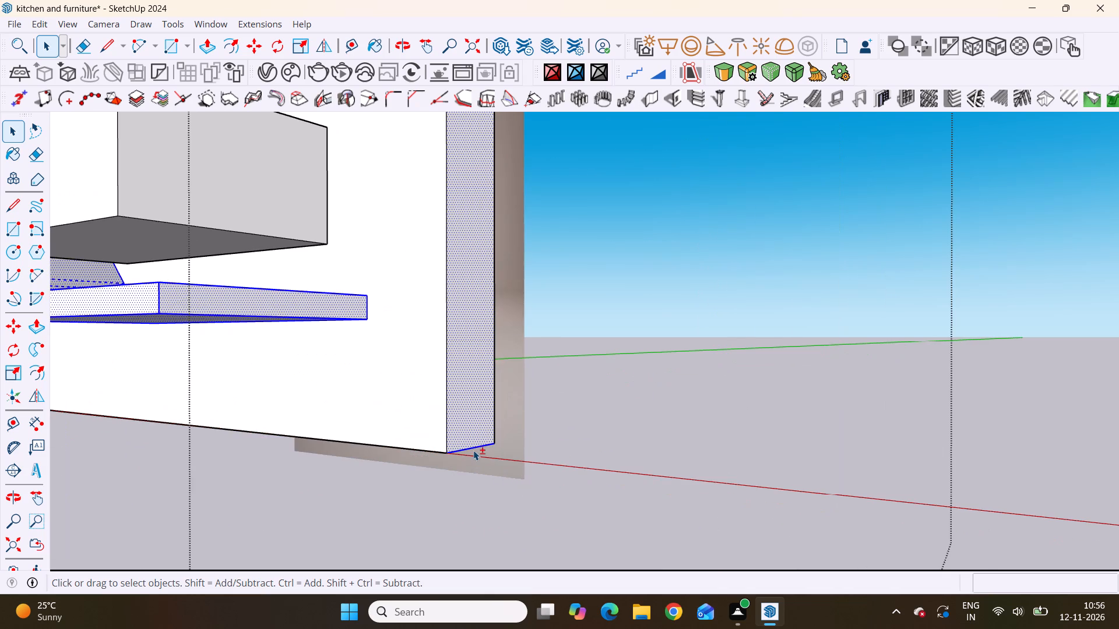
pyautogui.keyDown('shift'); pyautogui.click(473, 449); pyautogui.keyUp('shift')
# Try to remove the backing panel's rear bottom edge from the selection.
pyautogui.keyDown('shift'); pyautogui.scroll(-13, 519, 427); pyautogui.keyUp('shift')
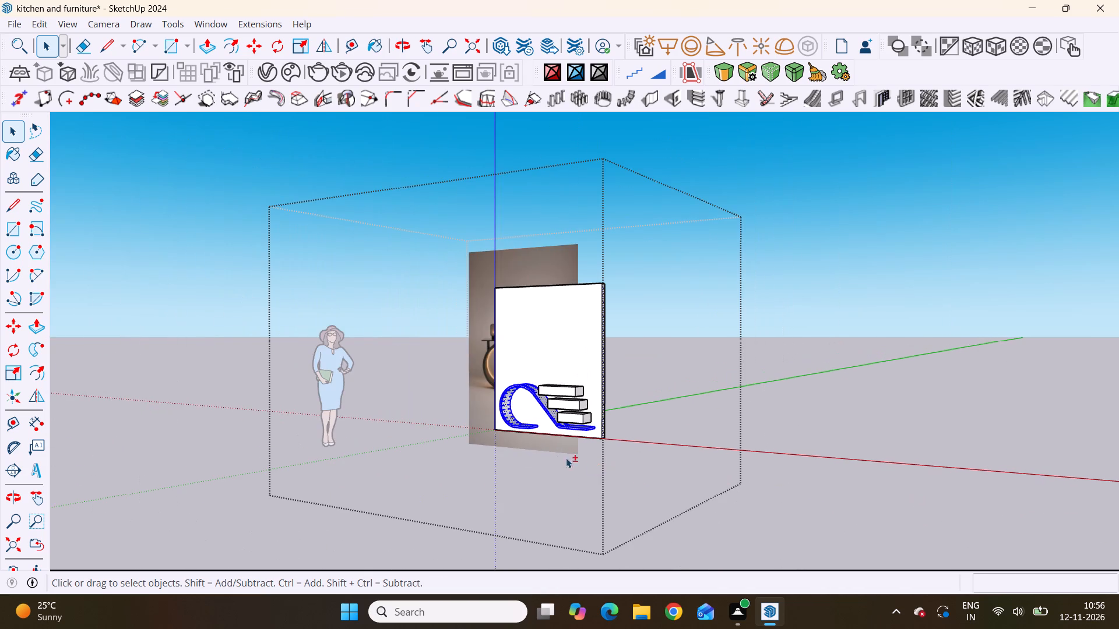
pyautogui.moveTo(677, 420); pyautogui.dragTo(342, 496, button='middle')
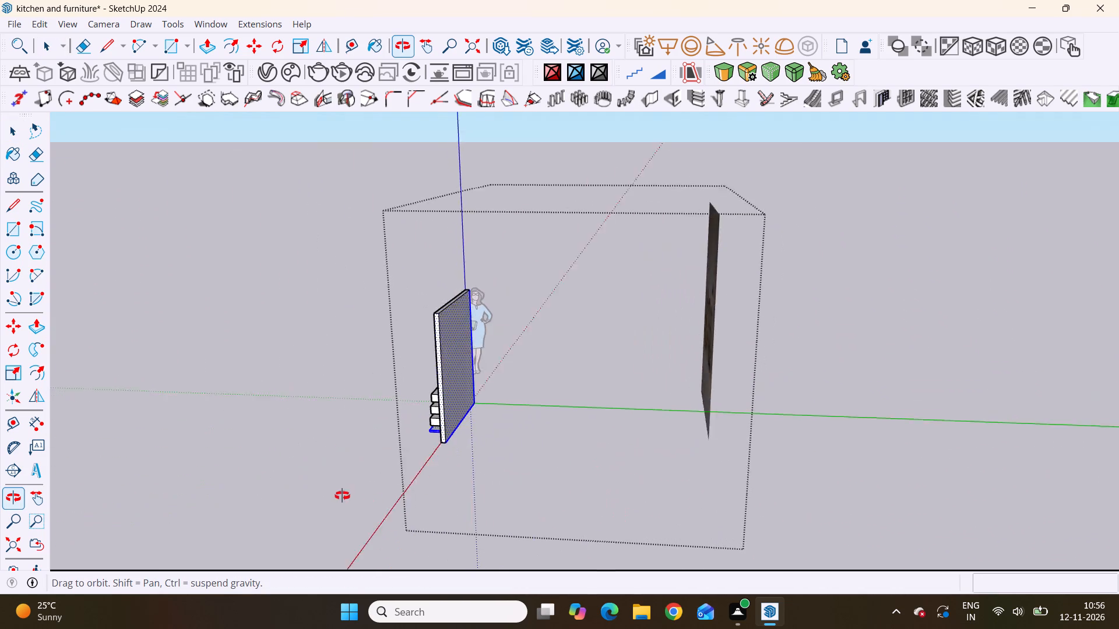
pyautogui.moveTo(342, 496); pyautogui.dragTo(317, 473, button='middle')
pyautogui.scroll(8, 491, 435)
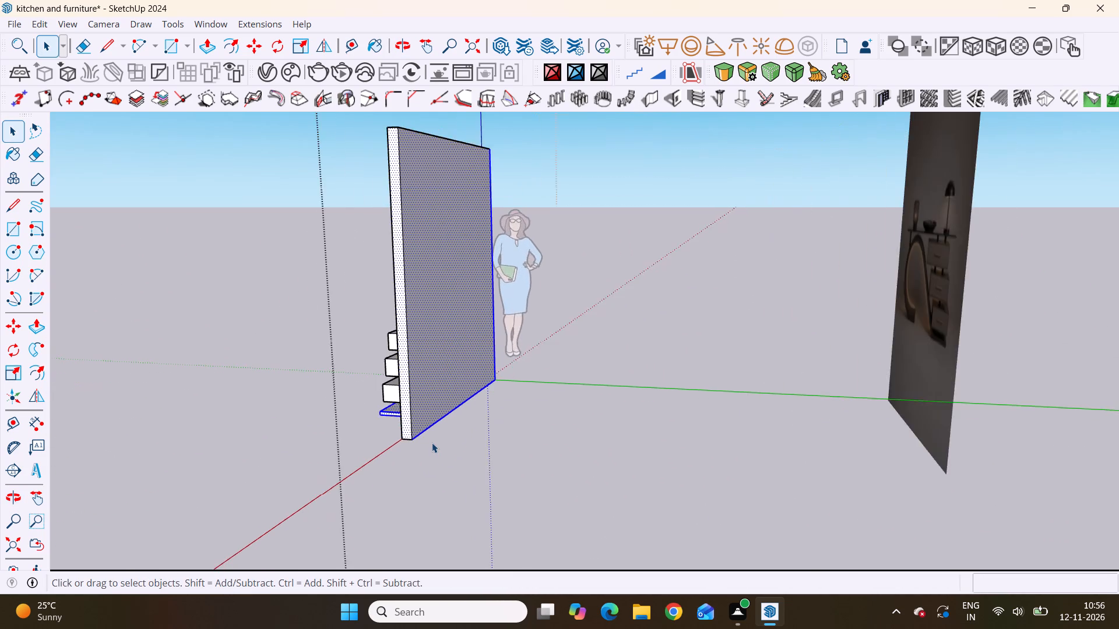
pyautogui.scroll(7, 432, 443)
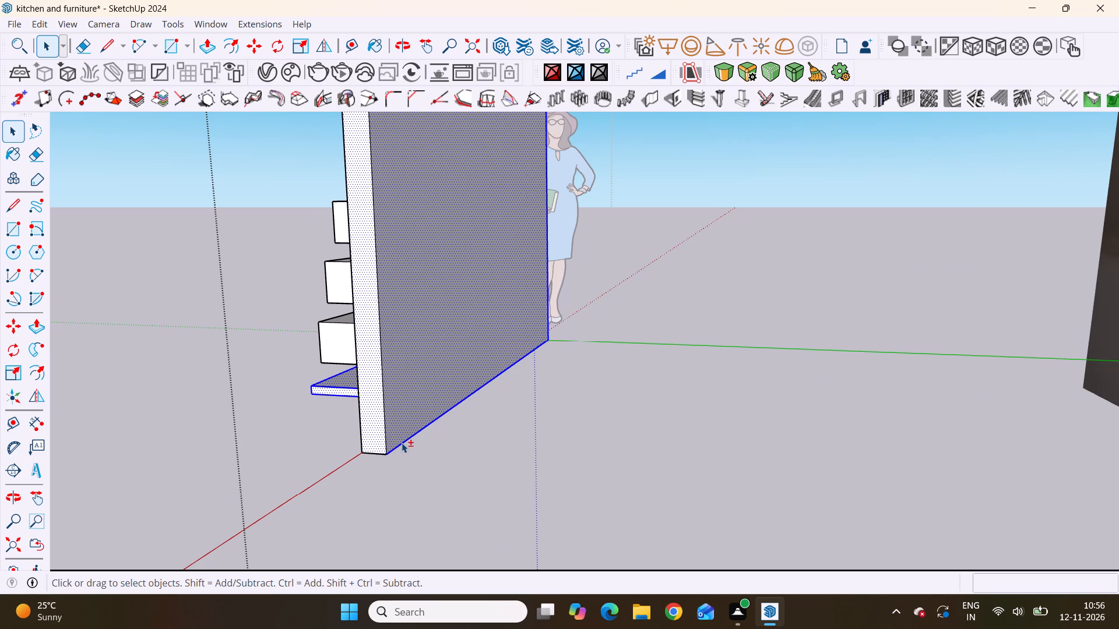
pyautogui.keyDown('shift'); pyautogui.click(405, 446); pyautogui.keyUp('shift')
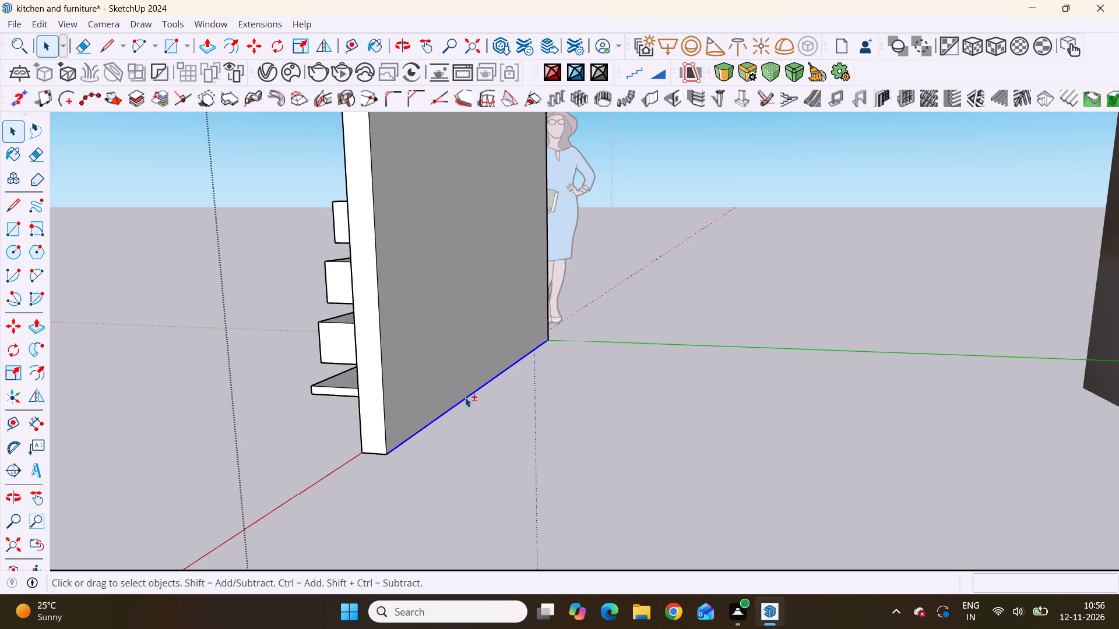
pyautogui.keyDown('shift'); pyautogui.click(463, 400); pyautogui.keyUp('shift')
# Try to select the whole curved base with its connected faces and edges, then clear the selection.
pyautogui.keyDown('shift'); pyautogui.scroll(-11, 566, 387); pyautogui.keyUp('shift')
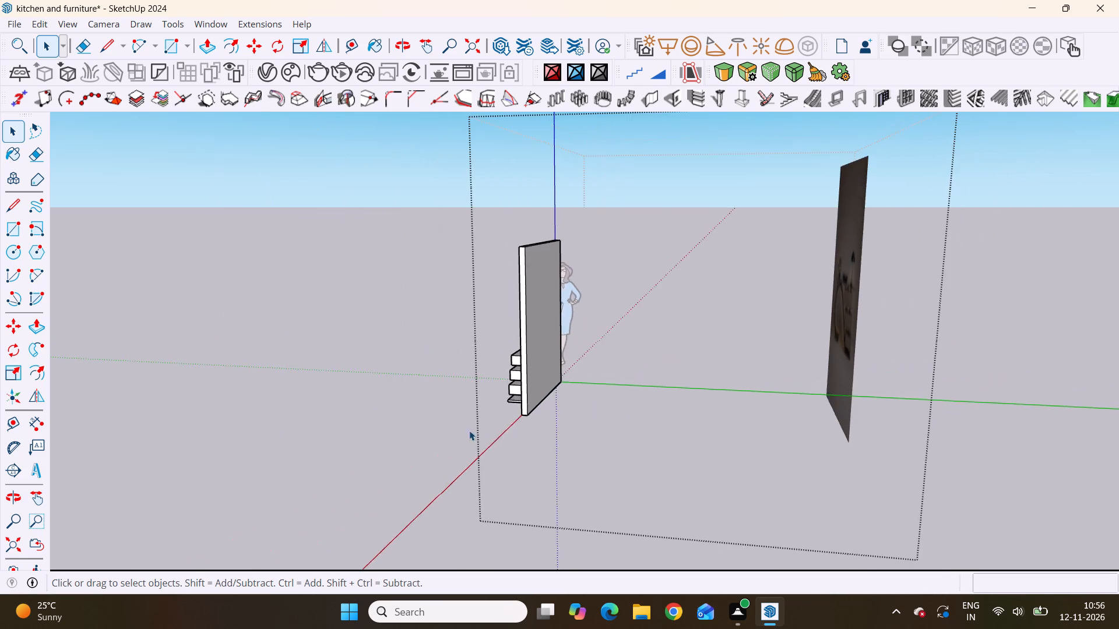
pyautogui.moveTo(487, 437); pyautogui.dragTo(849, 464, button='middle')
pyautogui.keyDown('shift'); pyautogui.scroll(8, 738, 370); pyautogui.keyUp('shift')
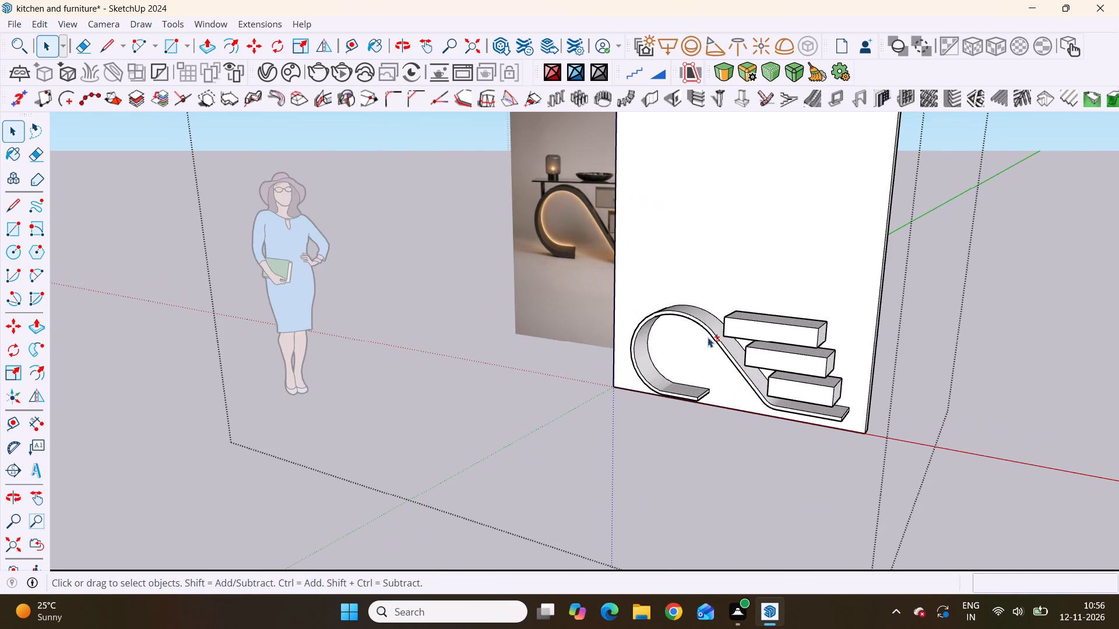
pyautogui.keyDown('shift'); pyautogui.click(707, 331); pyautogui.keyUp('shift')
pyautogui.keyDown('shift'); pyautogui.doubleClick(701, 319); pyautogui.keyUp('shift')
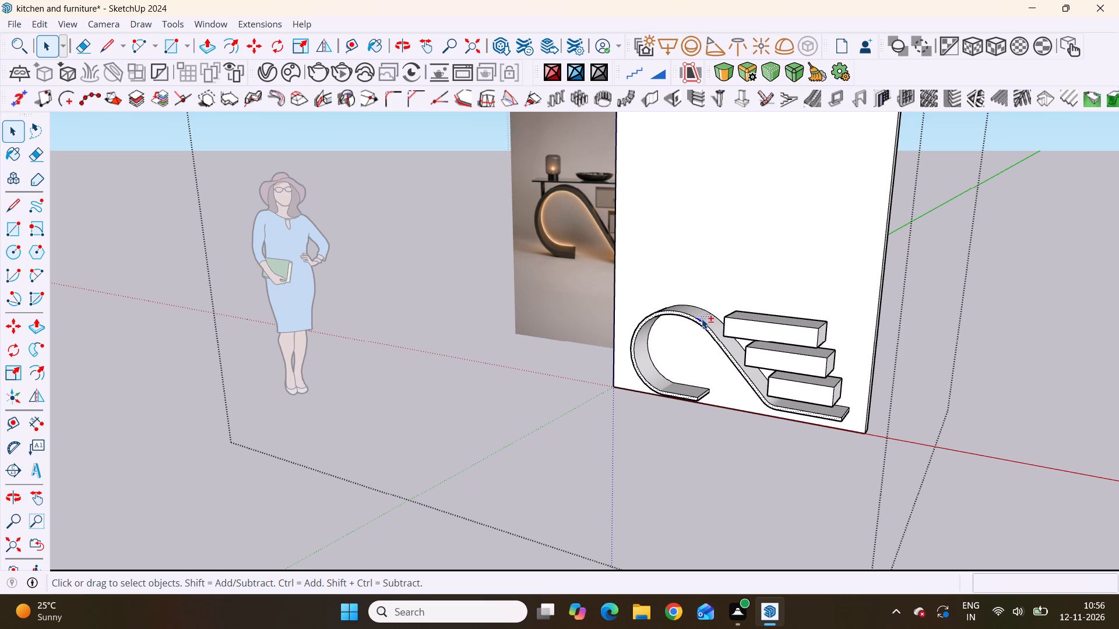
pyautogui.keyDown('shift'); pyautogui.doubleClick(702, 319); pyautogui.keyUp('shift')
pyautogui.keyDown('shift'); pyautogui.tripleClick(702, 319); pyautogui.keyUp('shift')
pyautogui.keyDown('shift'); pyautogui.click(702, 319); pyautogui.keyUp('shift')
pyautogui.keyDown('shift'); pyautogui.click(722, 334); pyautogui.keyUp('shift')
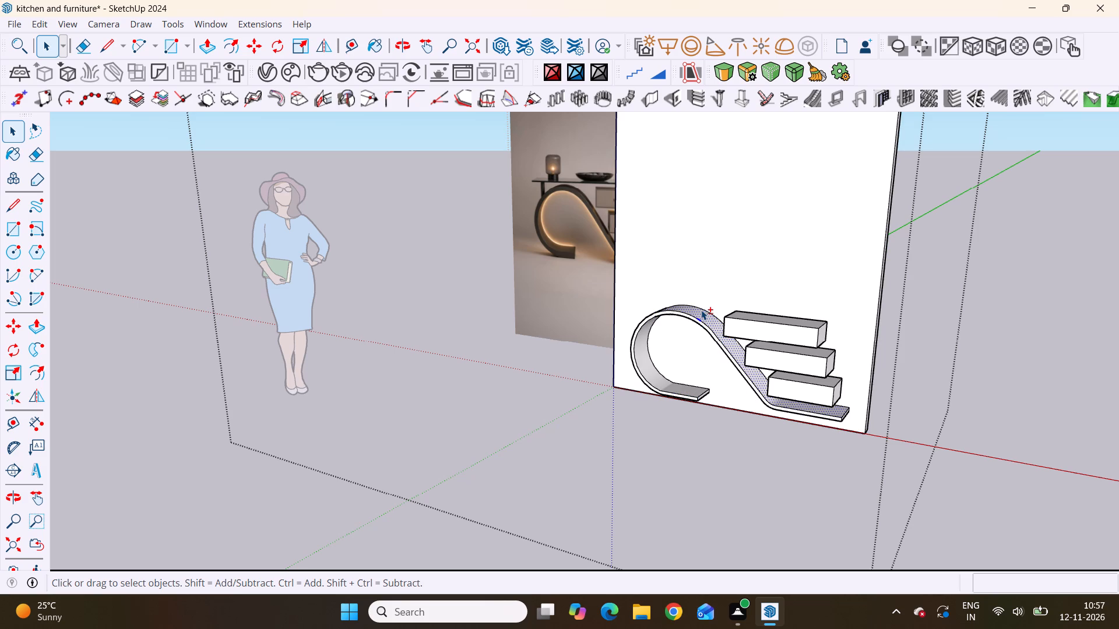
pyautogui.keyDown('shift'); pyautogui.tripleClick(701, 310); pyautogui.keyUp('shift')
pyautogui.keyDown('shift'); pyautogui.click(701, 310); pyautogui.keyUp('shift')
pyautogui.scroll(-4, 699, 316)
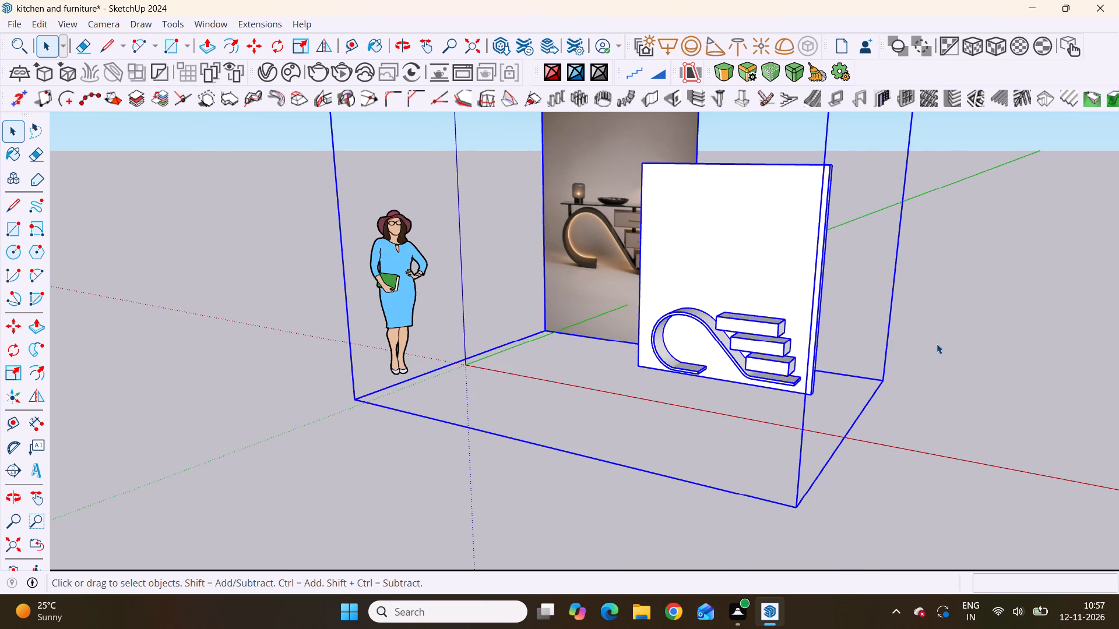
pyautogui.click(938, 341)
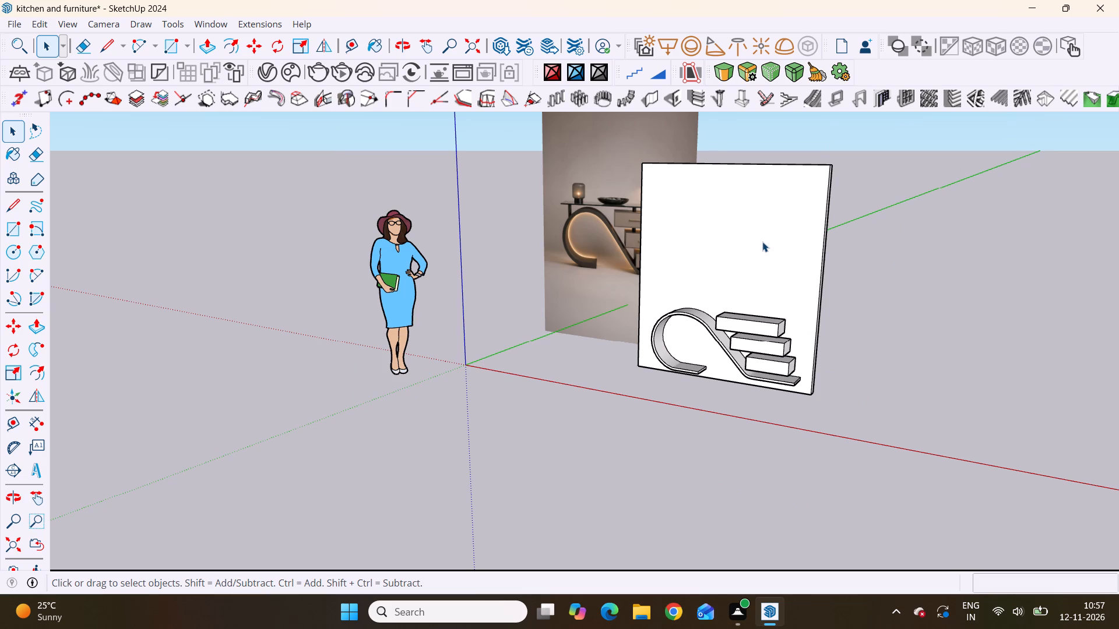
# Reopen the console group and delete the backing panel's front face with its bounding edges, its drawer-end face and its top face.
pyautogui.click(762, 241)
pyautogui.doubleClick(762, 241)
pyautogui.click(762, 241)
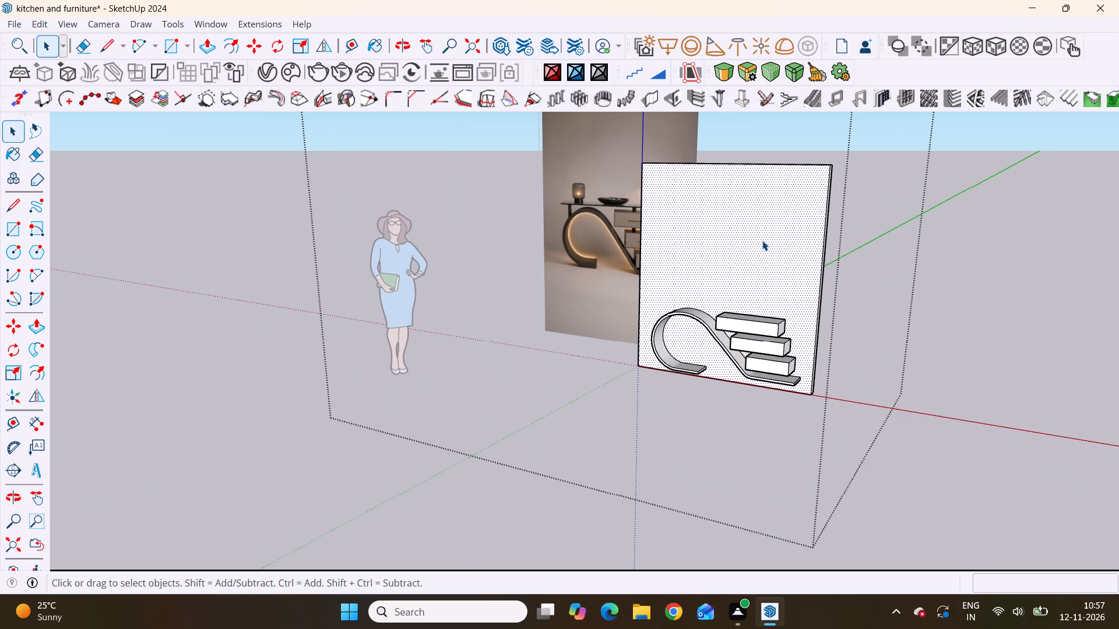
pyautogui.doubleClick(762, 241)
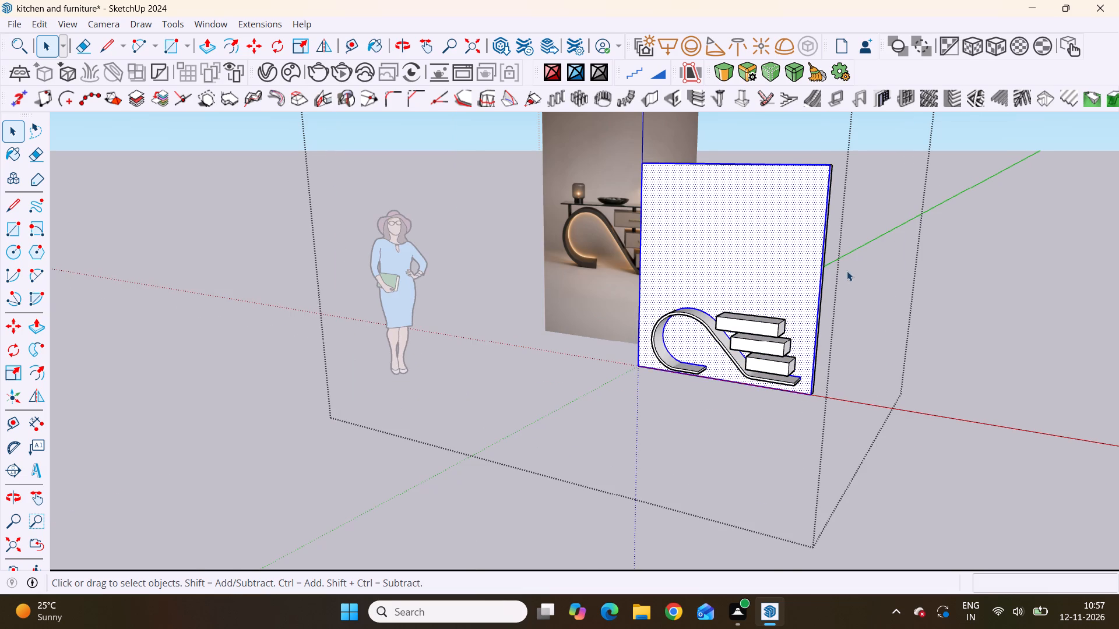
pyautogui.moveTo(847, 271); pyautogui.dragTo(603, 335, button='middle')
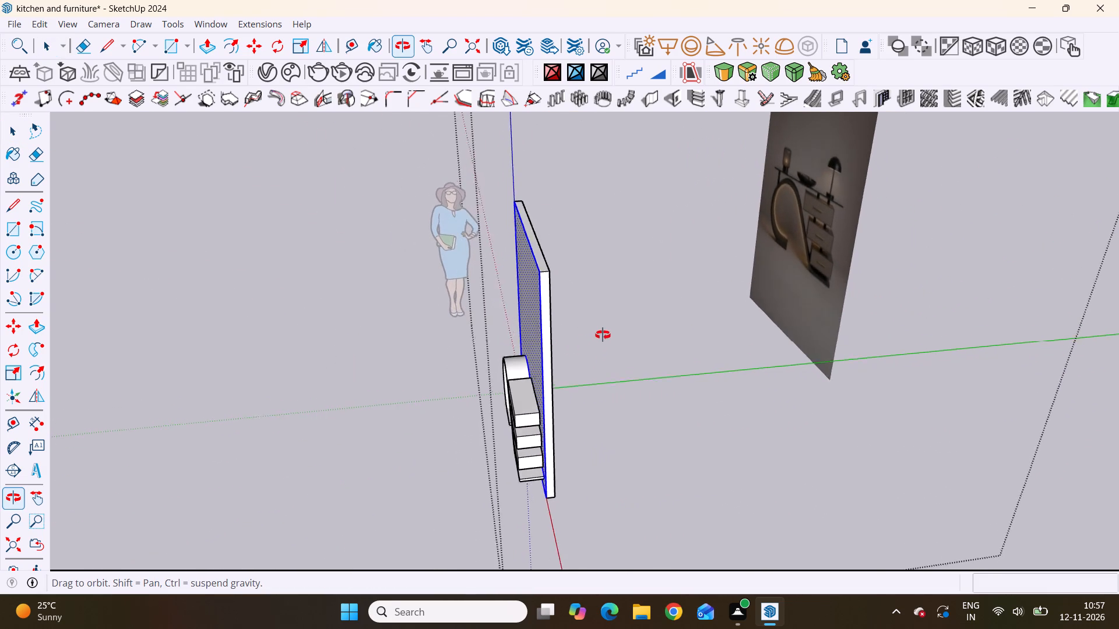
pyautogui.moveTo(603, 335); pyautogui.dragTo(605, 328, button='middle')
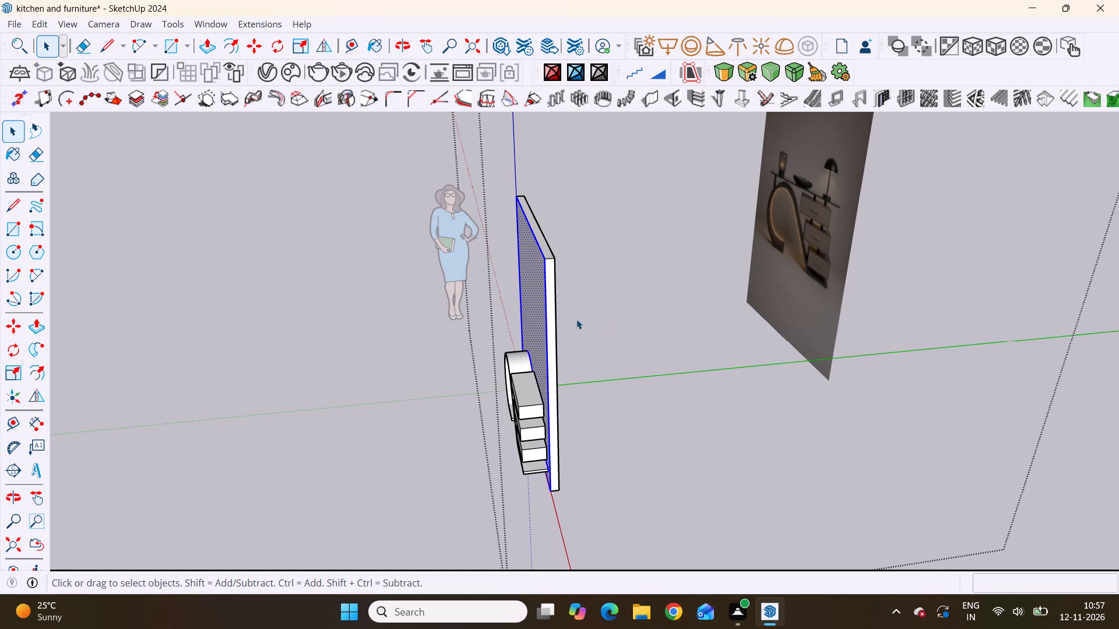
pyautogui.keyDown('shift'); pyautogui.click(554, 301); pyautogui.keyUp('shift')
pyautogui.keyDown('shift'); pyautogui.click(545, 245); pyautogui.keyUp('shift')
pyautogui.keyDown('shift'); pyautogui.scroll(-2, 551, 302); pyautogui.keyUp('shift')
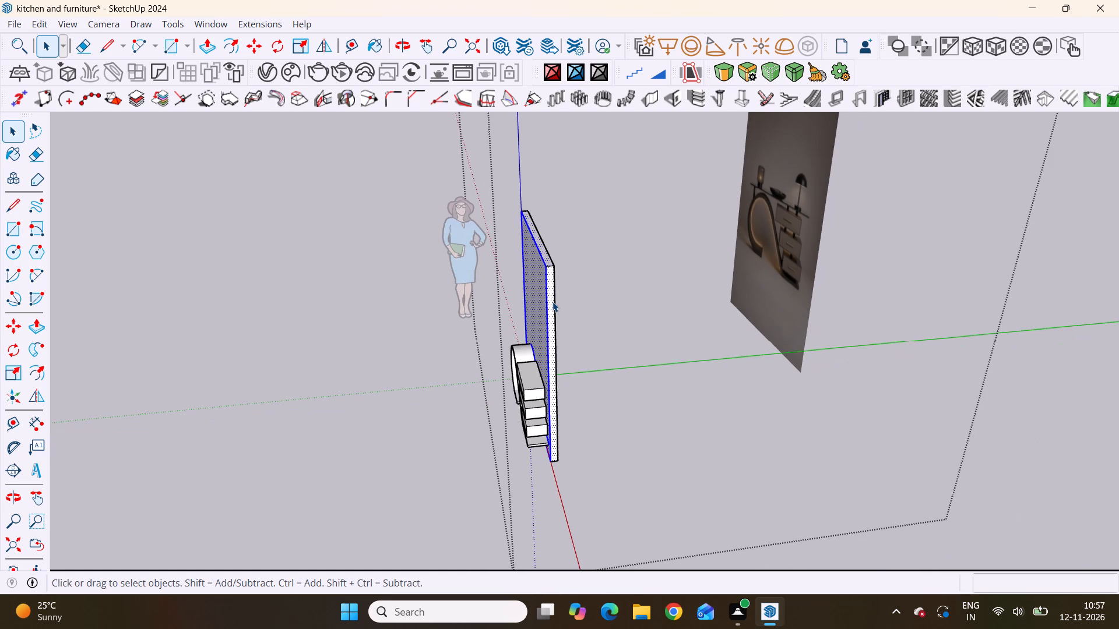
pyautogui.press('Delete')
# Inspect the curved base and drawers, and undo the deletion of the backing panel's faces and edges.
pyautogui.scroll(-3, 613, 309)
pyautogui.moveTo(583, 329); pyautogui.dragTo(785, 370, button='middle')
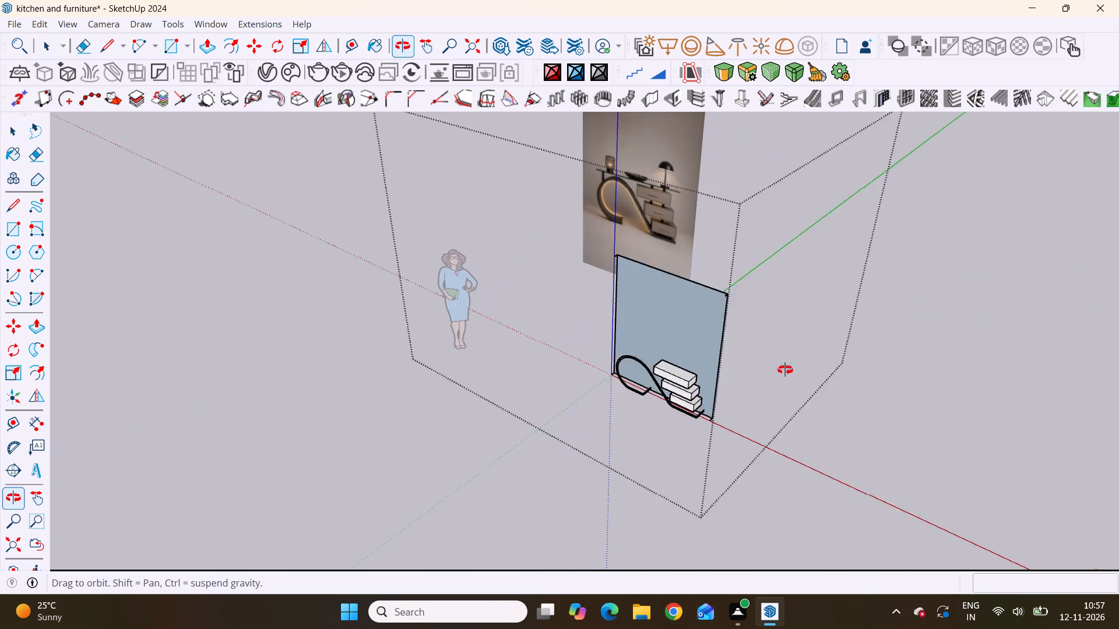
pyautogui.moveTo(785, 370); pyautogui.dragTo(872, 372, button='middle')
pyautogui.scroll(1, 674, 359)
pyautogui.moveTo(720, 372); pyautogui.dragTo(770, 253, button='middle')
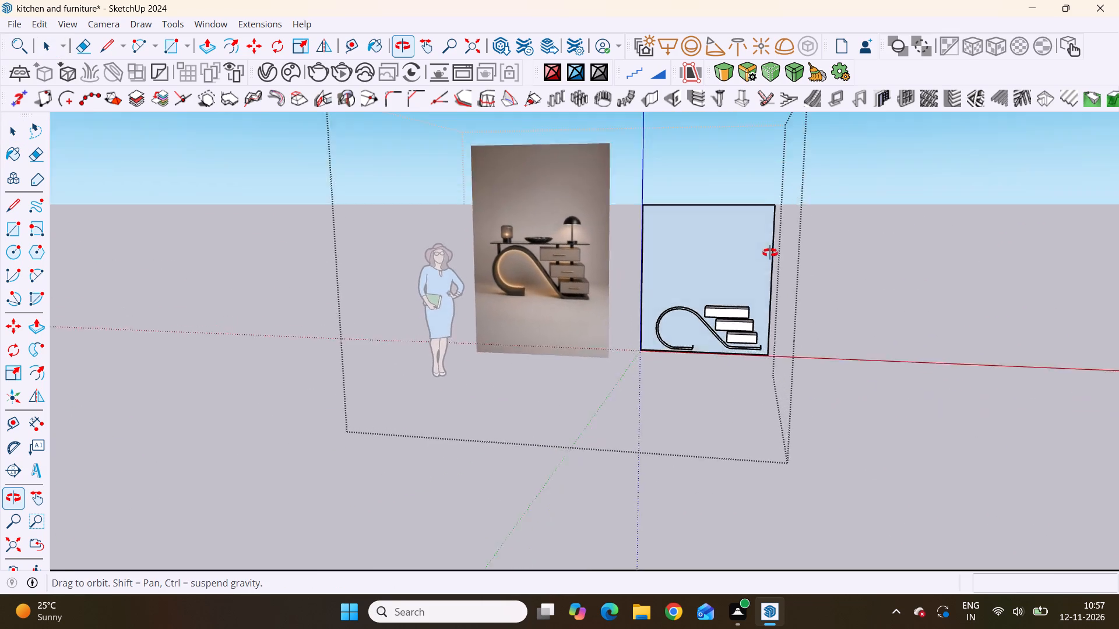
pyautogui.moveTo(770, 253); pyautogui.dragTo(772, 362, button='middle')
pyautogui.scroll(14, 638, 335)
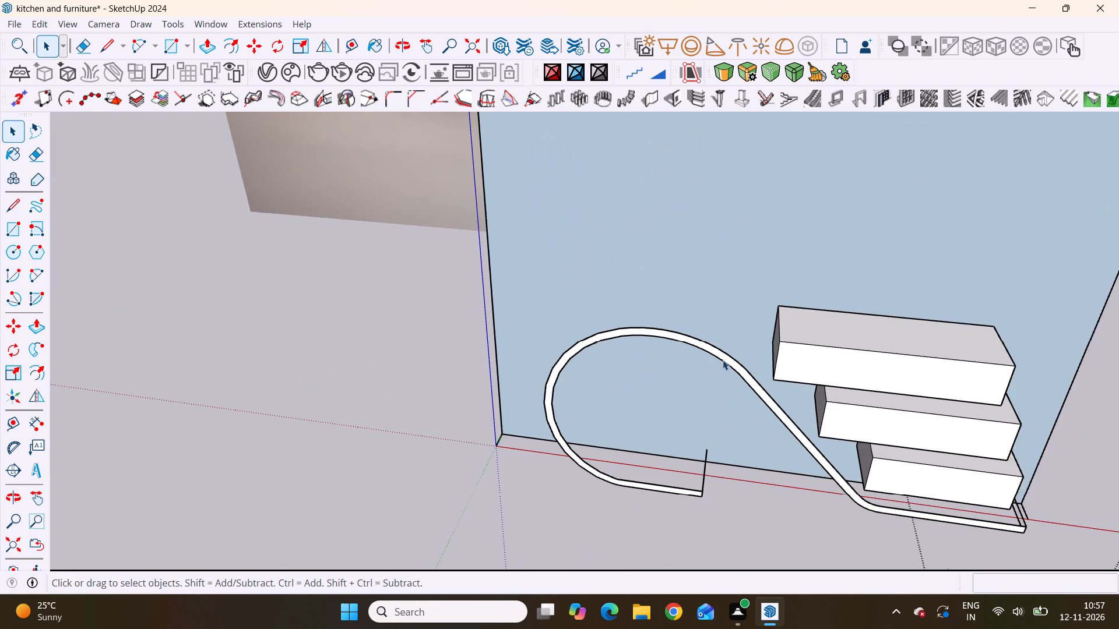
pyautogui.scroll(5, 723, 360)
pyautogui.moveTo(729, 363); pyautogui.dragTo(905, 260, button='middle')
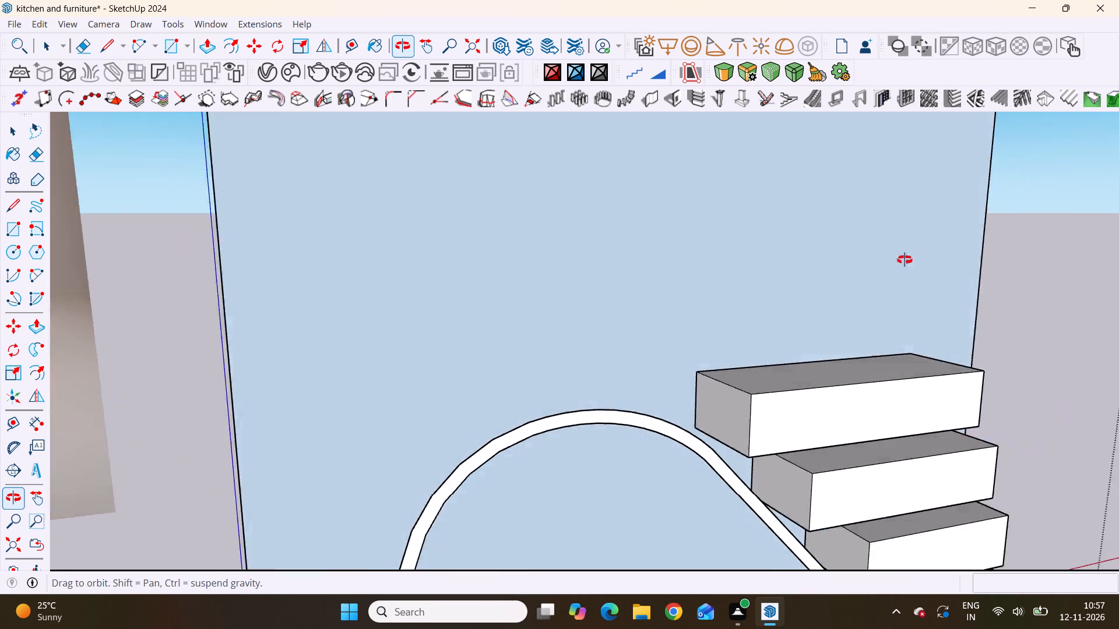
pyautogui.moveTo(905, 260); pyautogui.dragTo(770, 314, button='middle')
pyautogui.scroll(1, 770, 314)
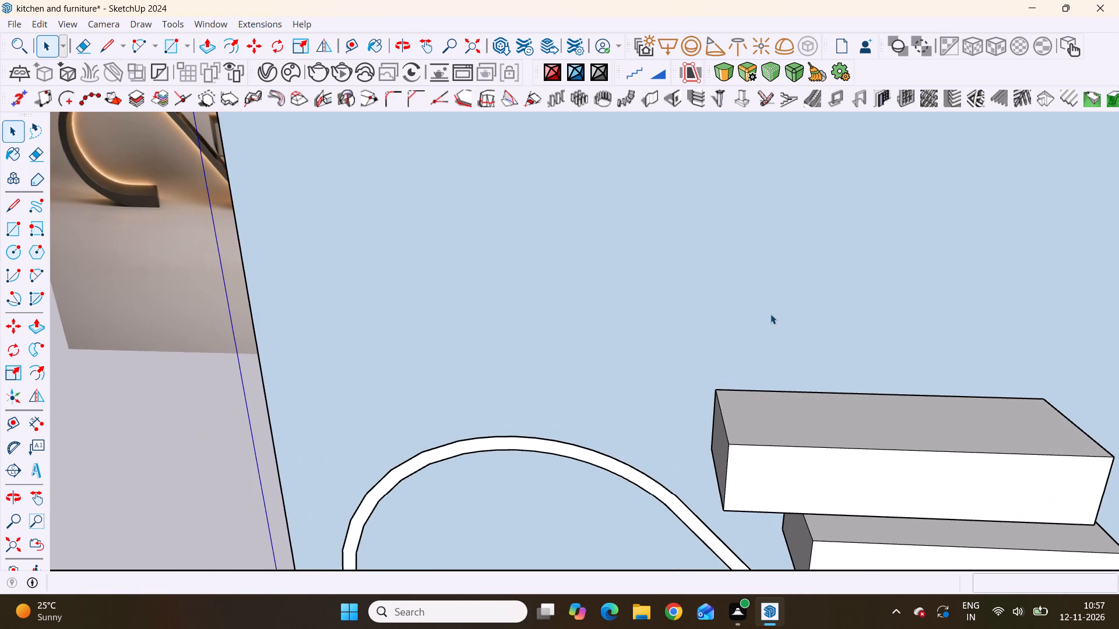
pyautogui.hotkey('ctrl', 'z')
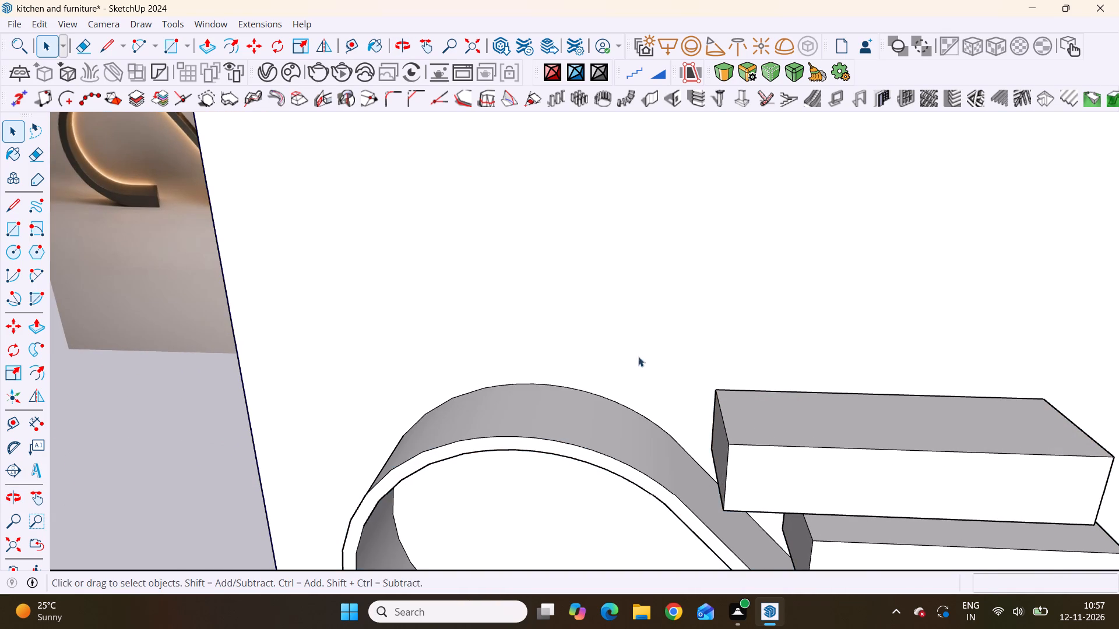
# Group the curved base's outer surface together with its bounding edges.
pyautogui.scroll(-20, 505, 384)
pyautogui.scroll(-2, 505, 396)
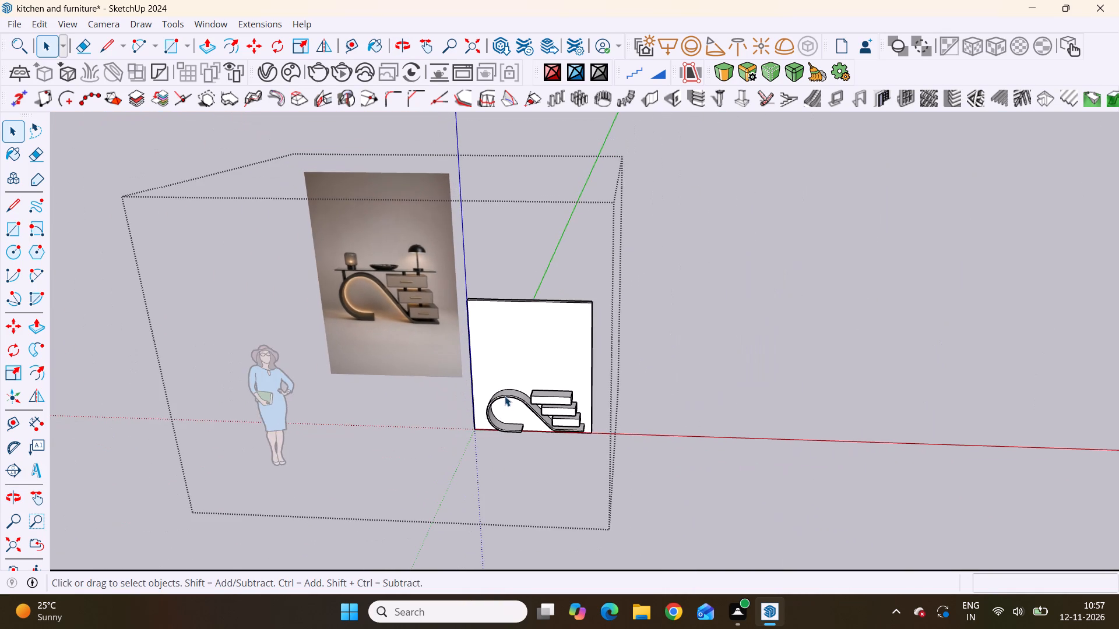
pyautogui.moveTo(500, 414); pyautogui.dragTo(329, 386, button='middle')
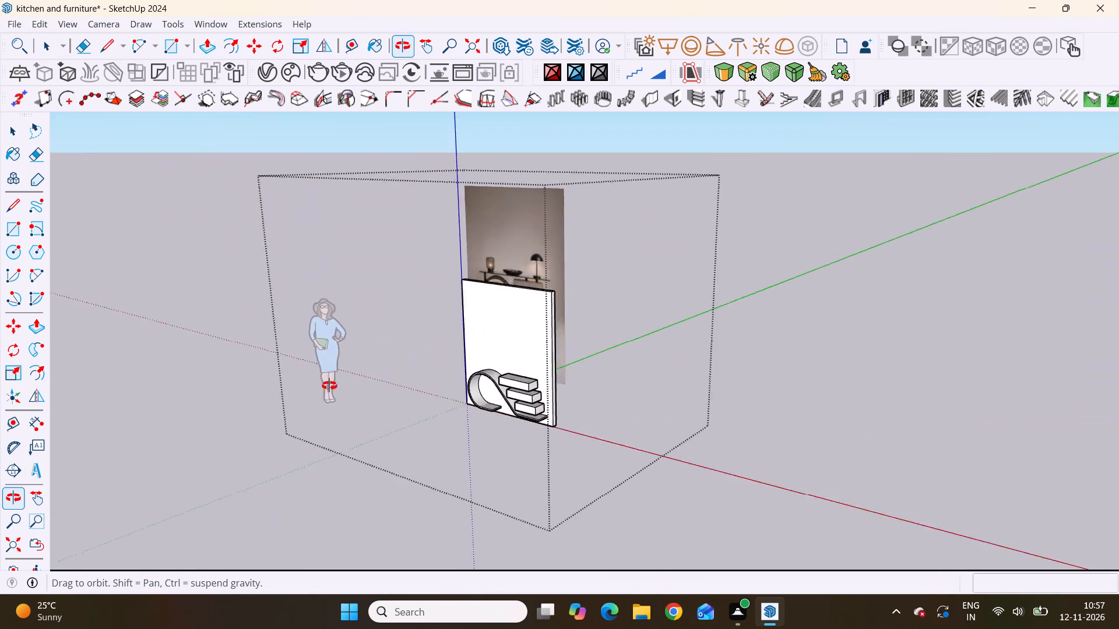
pyautogui.moveTo(329, 386); pyautogui.dragTo(300, 504, button='middle')
pyautogui.scroll(14, 495, 365)
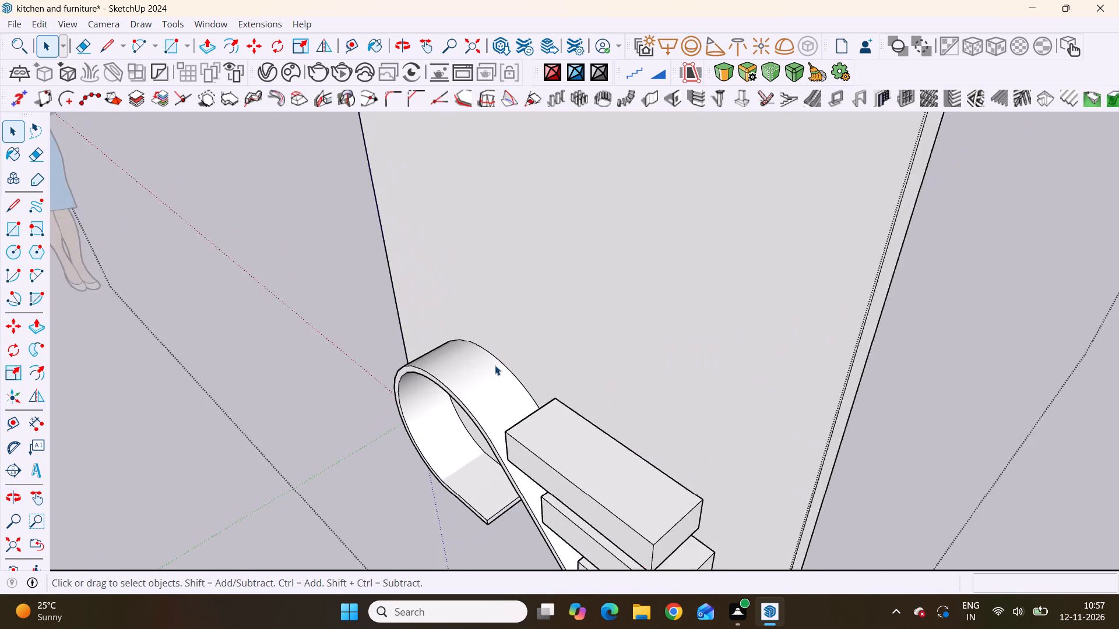
pyautogui.scroll(5, 495, 365)
pyautogui.click(491, 374)
pyautogui.doubleClick(491, 374)
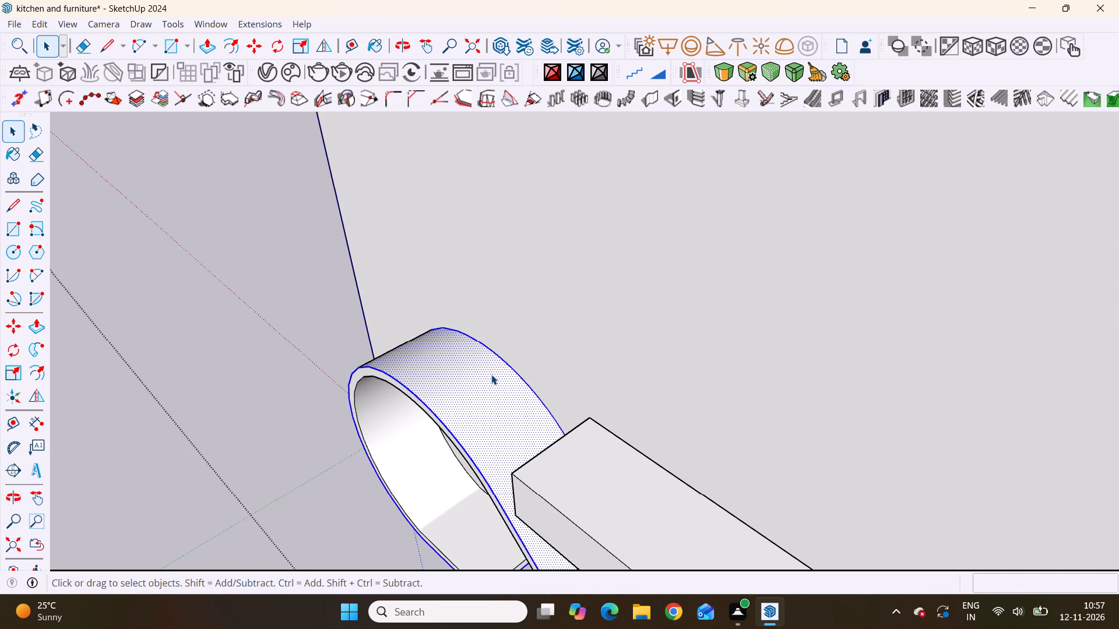
pyautogui.scroll(-8, 497, 356)
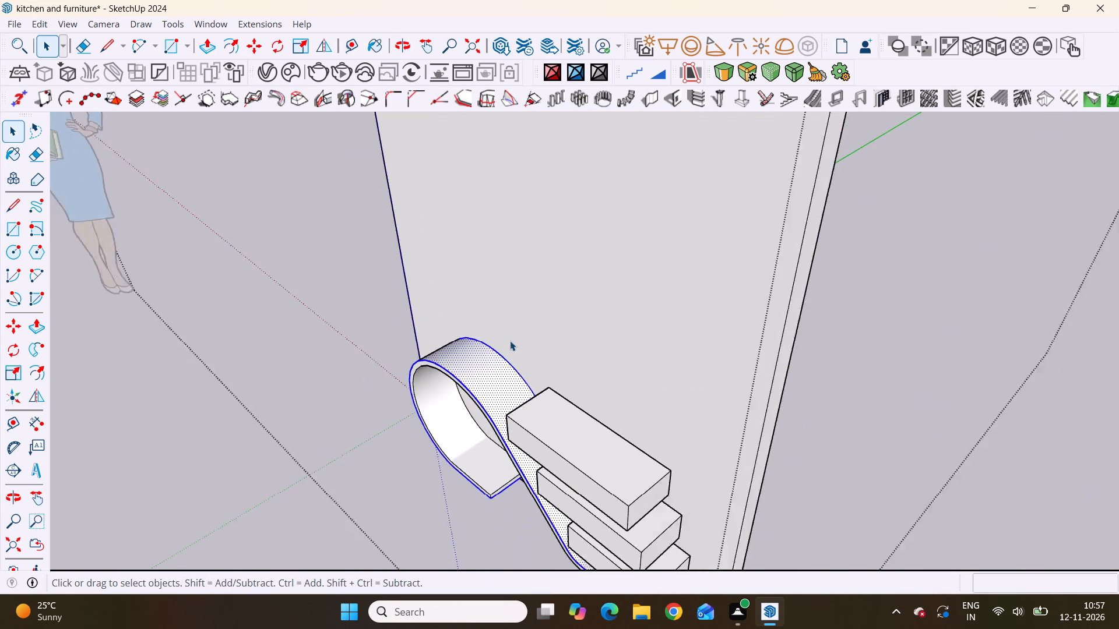
pyautogui.scroll(-2, 510, 341)
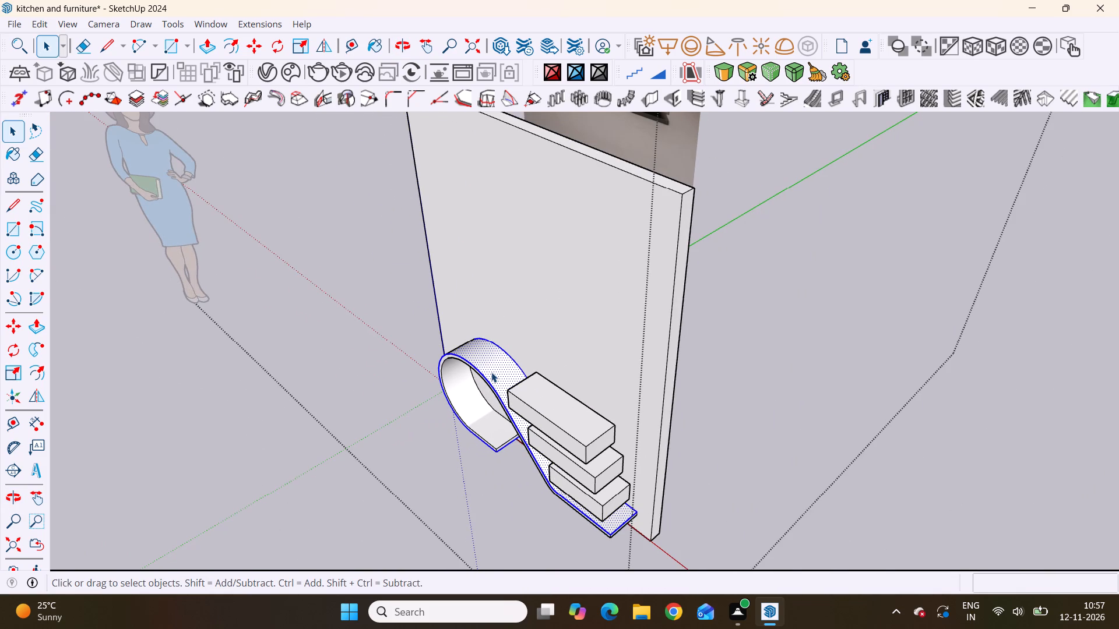
pyautogui.rightClick(491, 372)
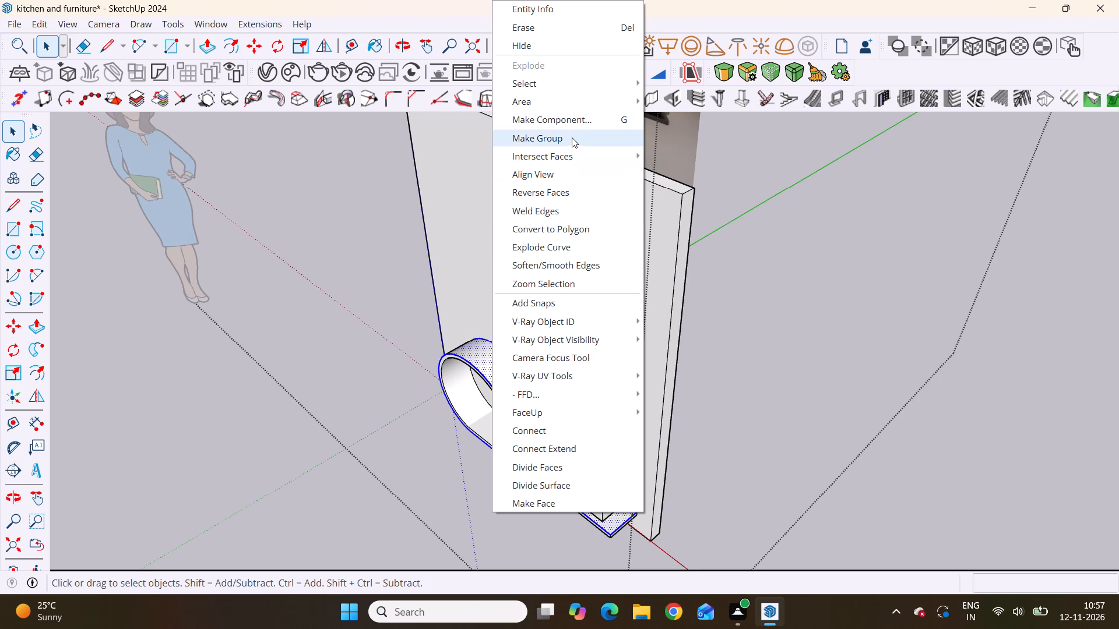
pyautogui.click(572, 139)
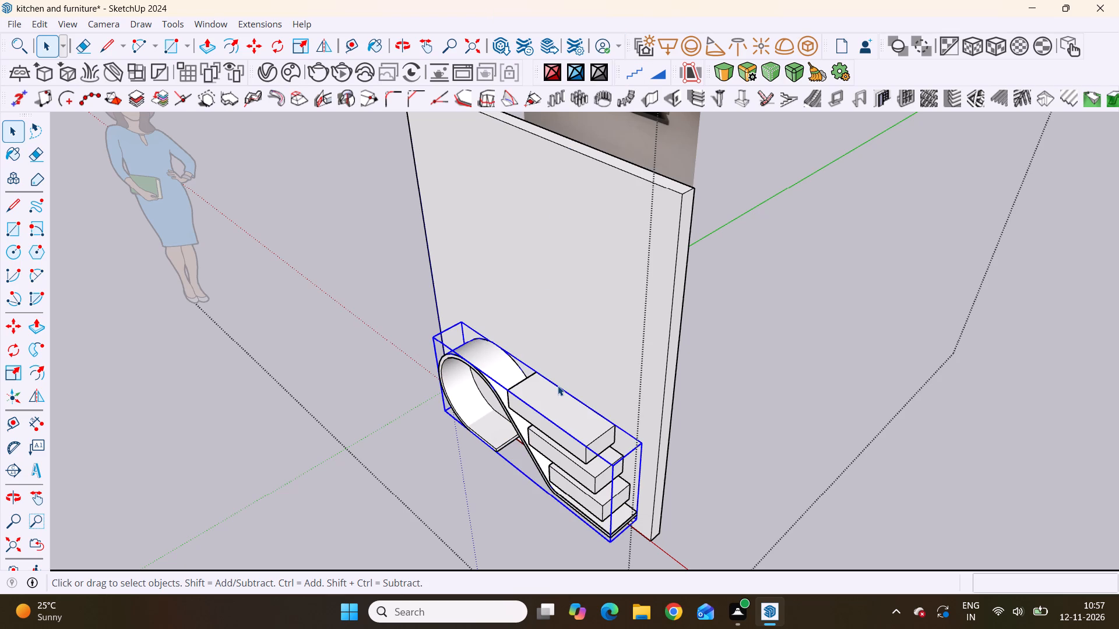
# Delete only the front face of the backing panel behind the curved base and drawers.
pyautogui.click(583, 288)
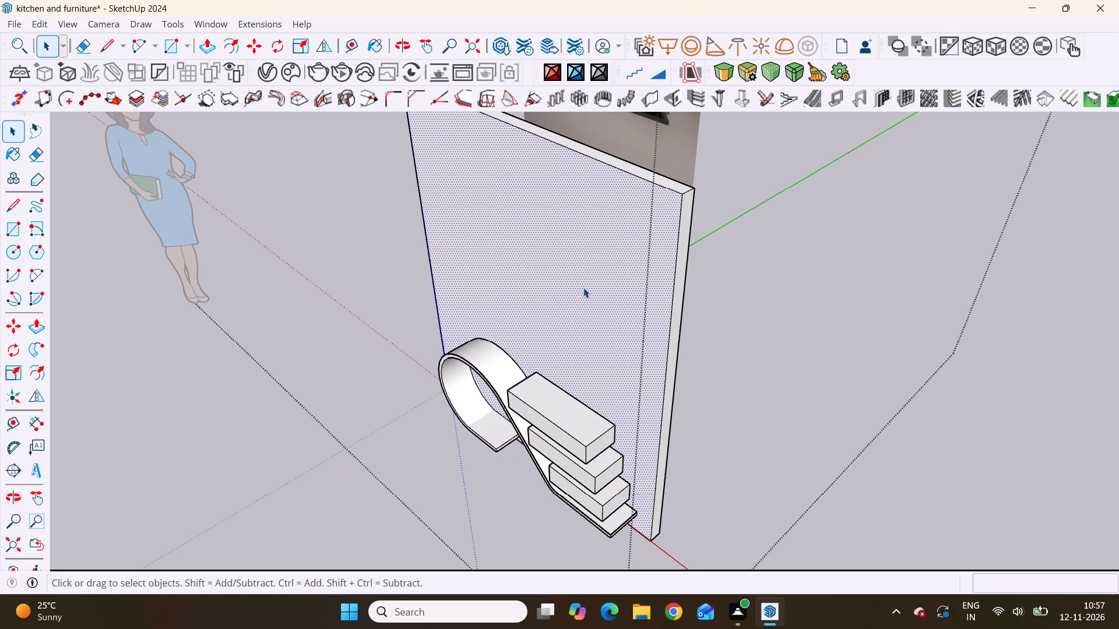
pyautogui.doubleClick(583, 288)
pyautogui.click(789, 312)
pyautogui.click(681, 263)
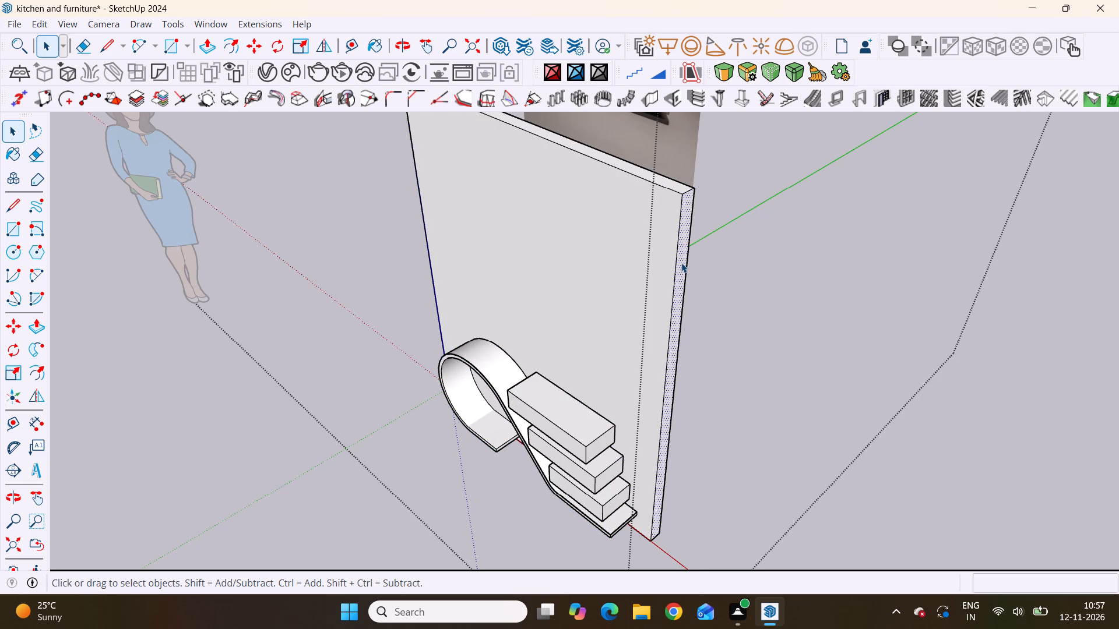
pyautogui.tripleClick(681, 263)
pyautogui.doubleClick(684, 262)
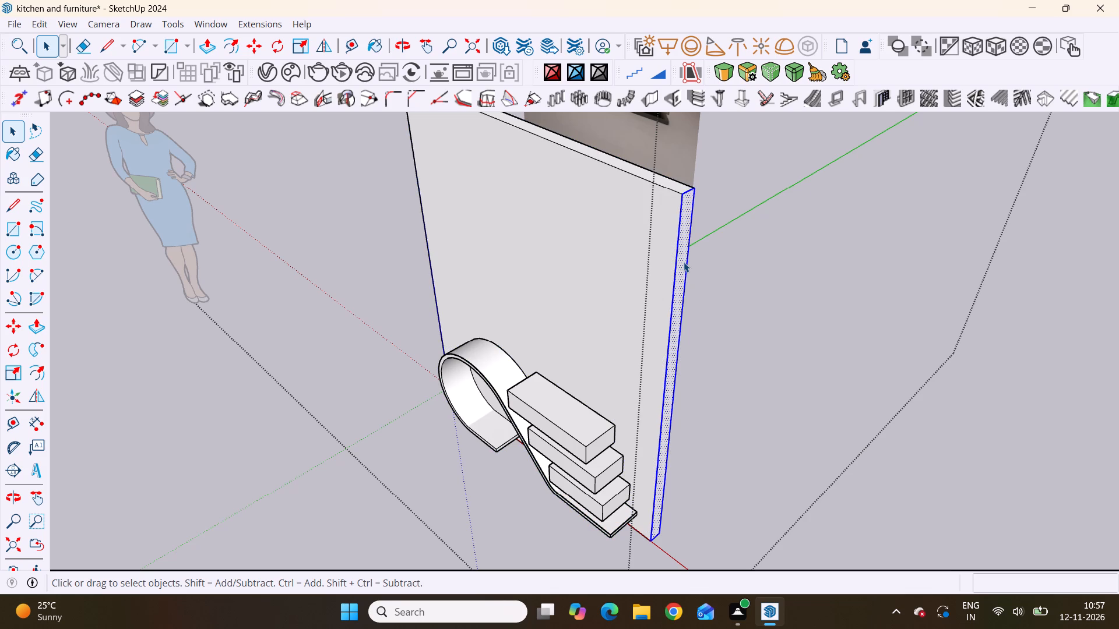
pyautogui.click(589, 270)
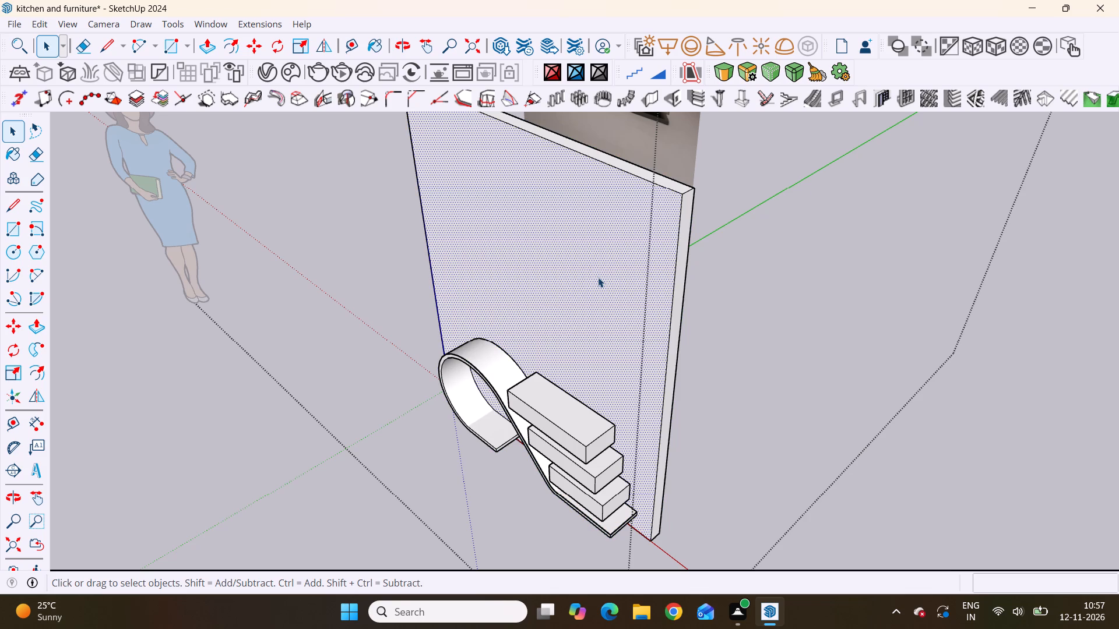
pyautogui.press('Delete')
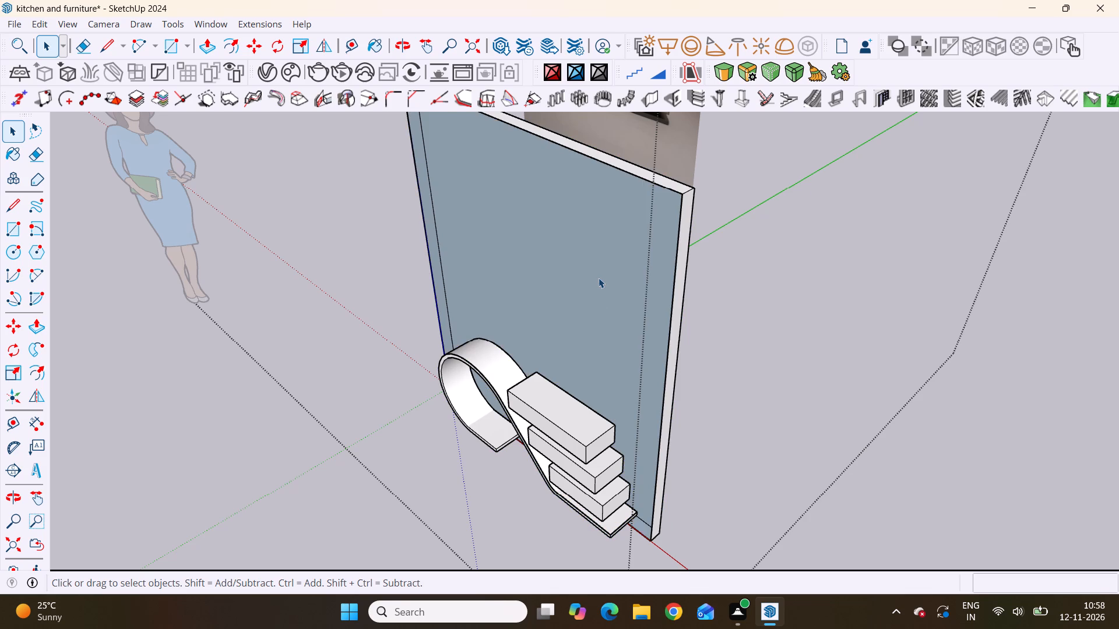
# Cut the backing panel's remaining rear face out of the console group.
pyautogui.scroll(-3, 617, 333)
pyautogui.moveTo(587, 370); pyautogui.dragTo(965, 305, button='middle')
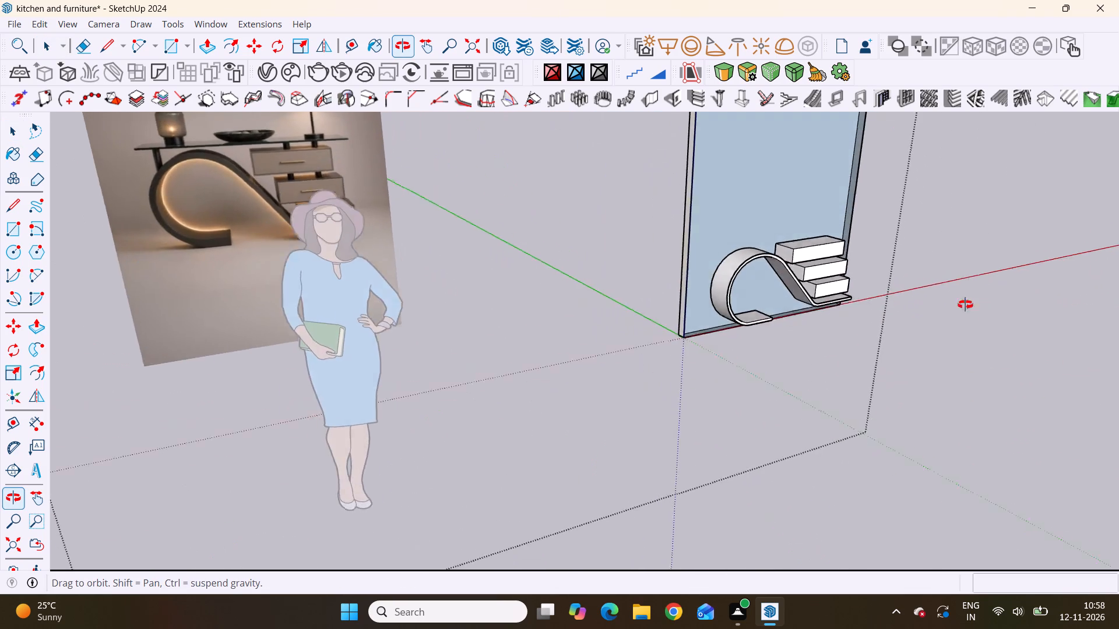
pyautogui.moveTo(965, 305); pyautogui.dragTo(590, 313, button='middle')
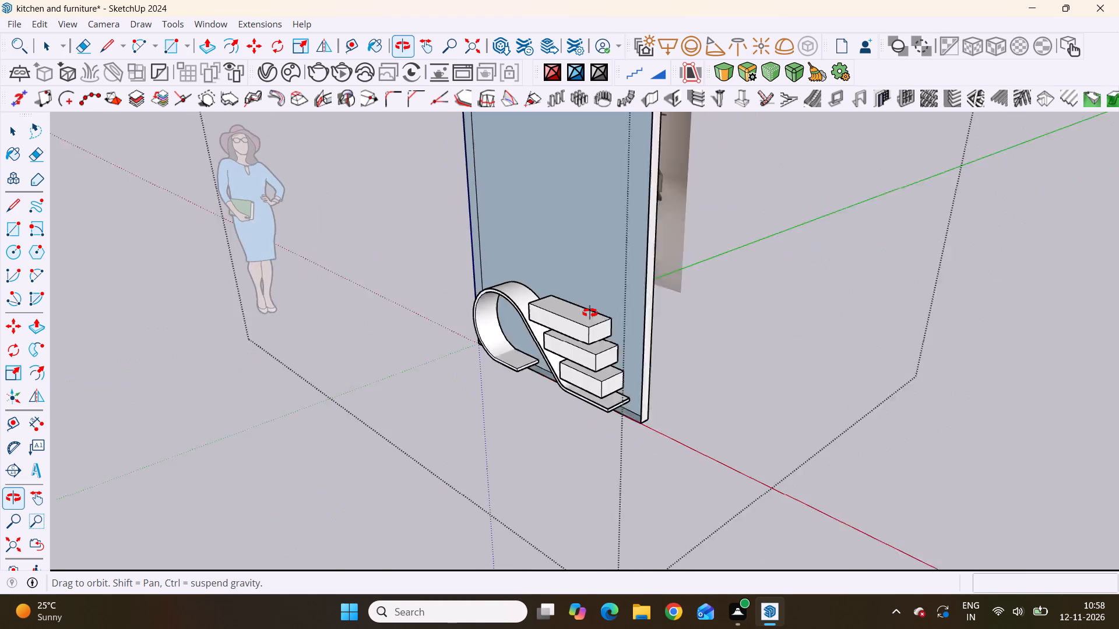
pyautogui.moveTo(590, 313); pyautogui.dragTo(603, 321, button='middle')
pyautogui.scroll(7, 604, 303)
pyautogui.click(606, 275)
pyautogui.click(608, 274)
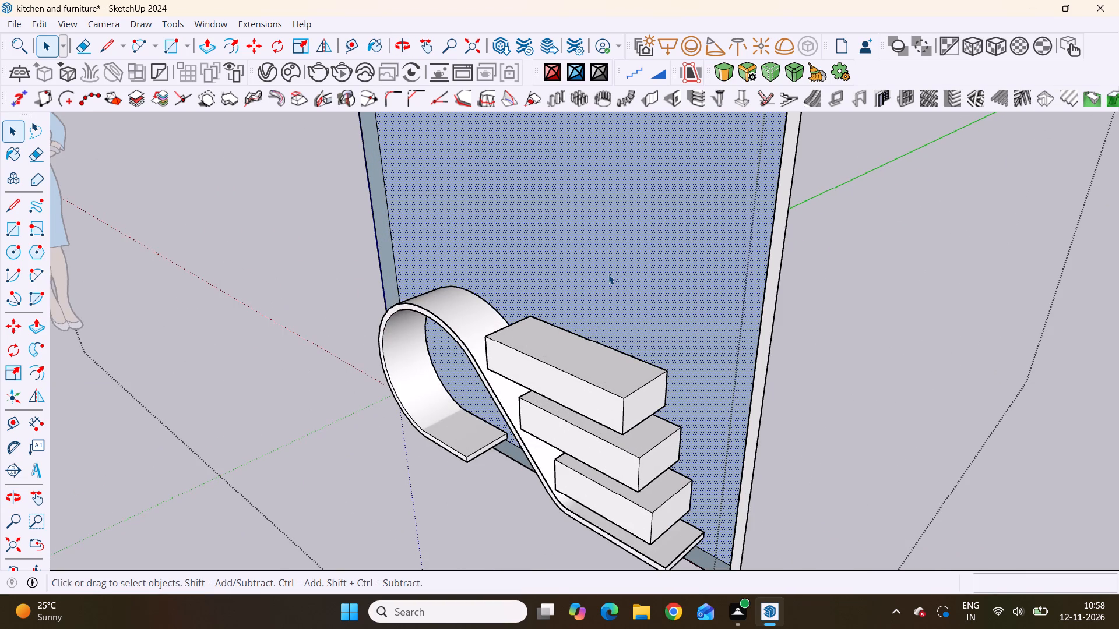
pyautogui.hotkey('ctrl', 'x')
# Delete the top and both upright sides of the leftover backing panel frame, keeping the curved base and drawers.
pyautogui.scroll(-10, 668, 274)
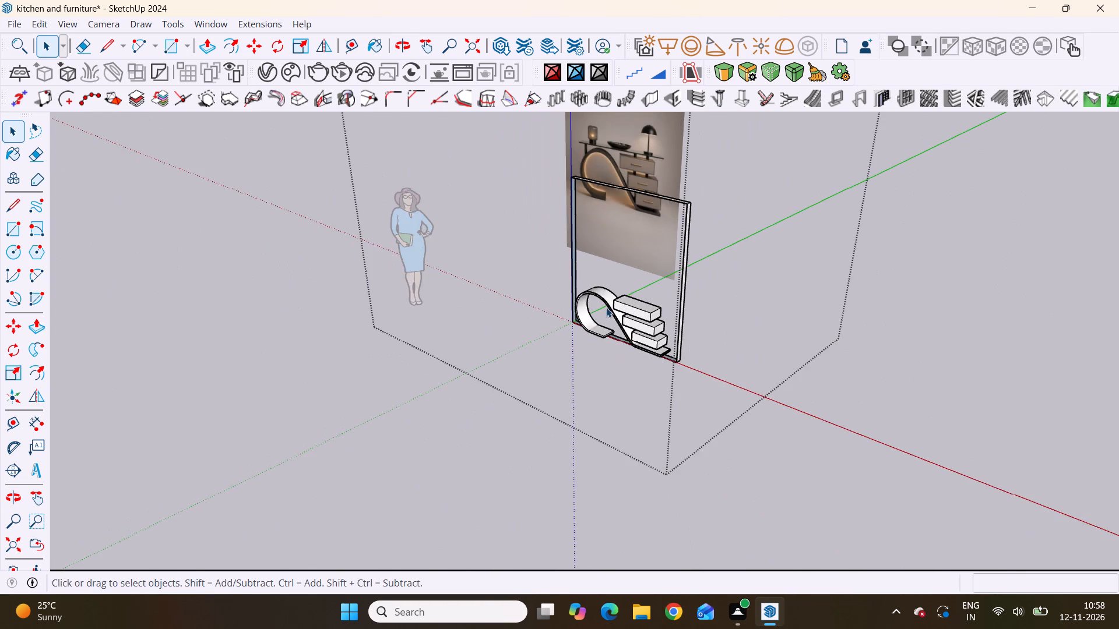
pyautogui.moveTo(606, 308); pyautogui.dragTo(1037, 277, button='middle')
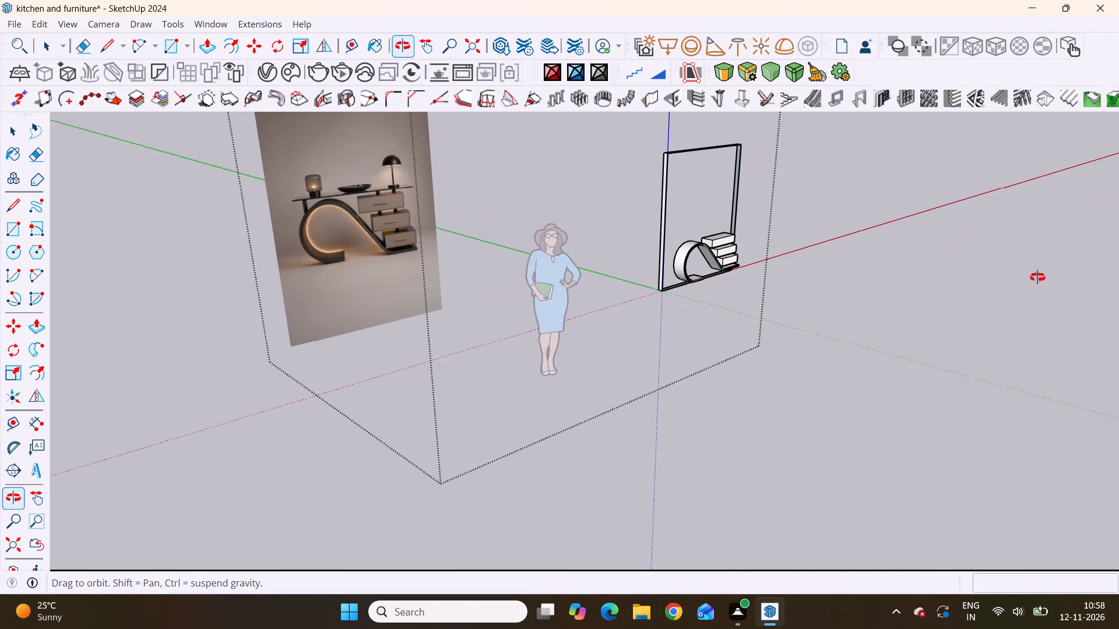
pyautogui.moveTo(1037, 277); pyautogui.dragTo(827, 210, button='middle')
pyautogui.scroll(1, 827, 210)
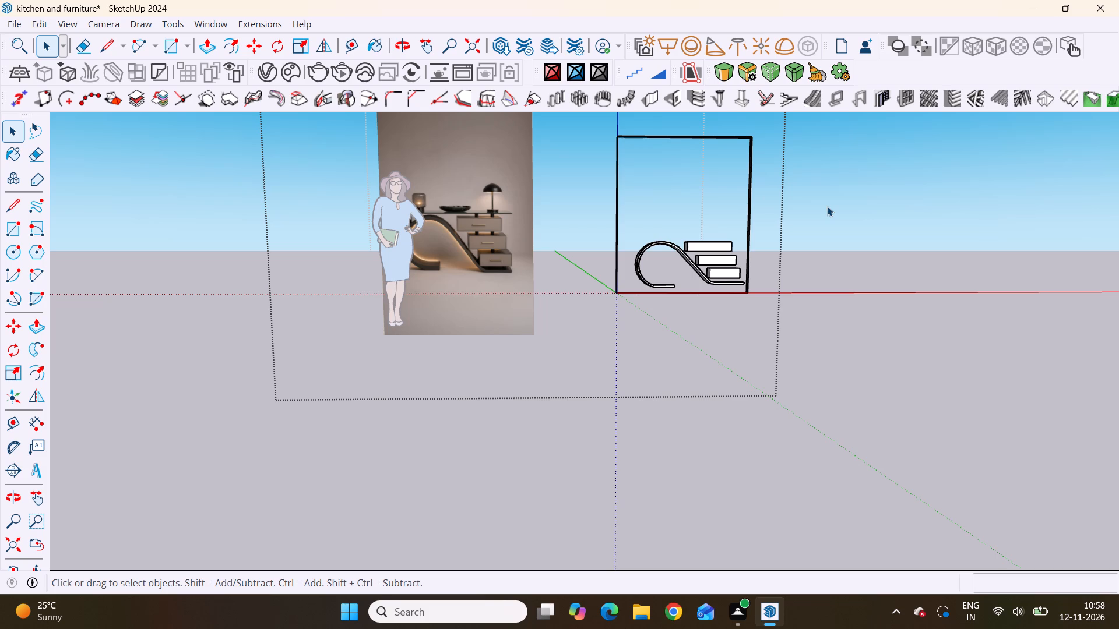
pyautogui.scroll(-5, 729, 326)
pyautogui.scroll(11, 779, 229)
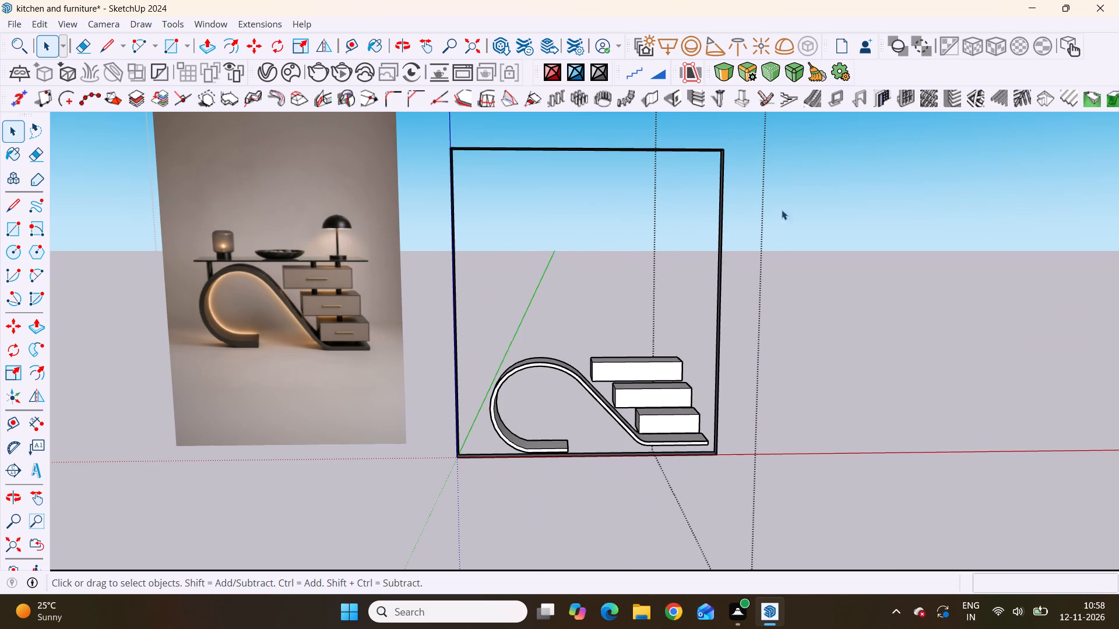
pyautogui.moveTo(510, 118); pyautogui.dragTo(477, 236)
pyautogui.scroll(-5, 477, 238)
pyautogui.moveTo(685, 161); pyautogui.dragTo(658, 228)
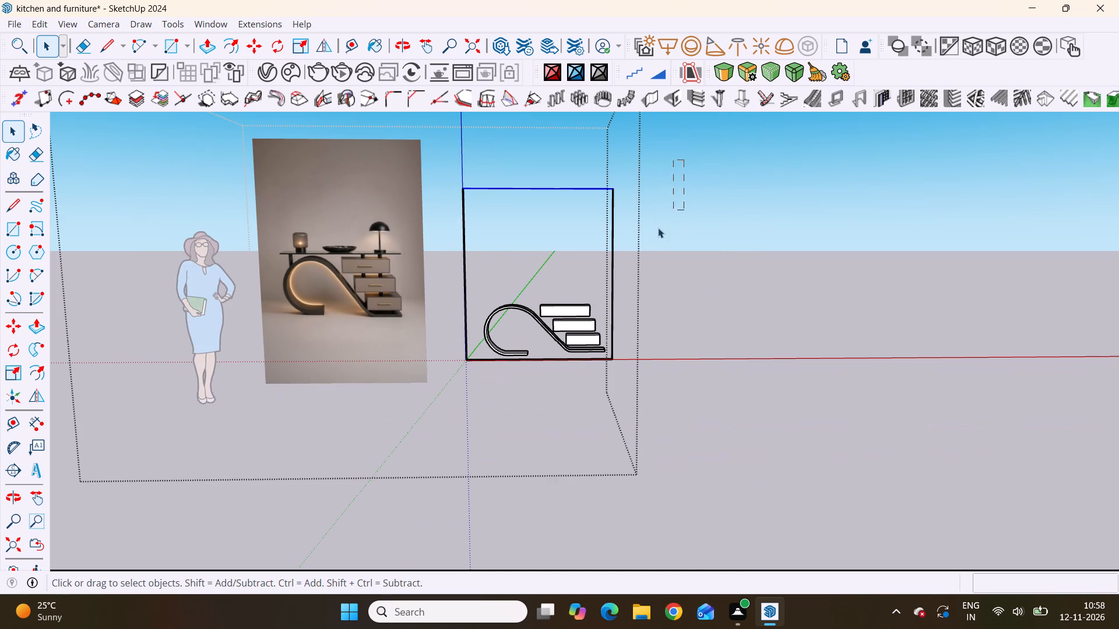
pyautogui.moveTo(658, 228); pyautogui.dragTo(580, 262)
pyautogui.scroll(5, 456, 259)
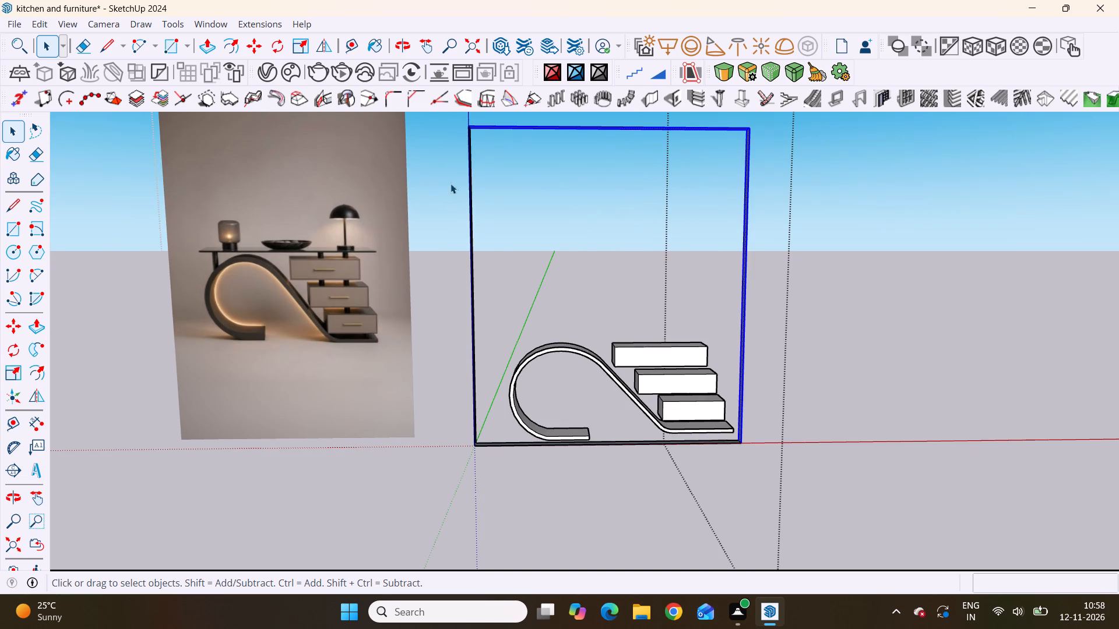
pyautogui.moveTo(456, 187); pyautogui.dragTo(565, 251)
pyautogui.scroll(-3, 501, 216)
pyautogui.moveTo(850, 157); pyautogui.dragTo(666, 235)
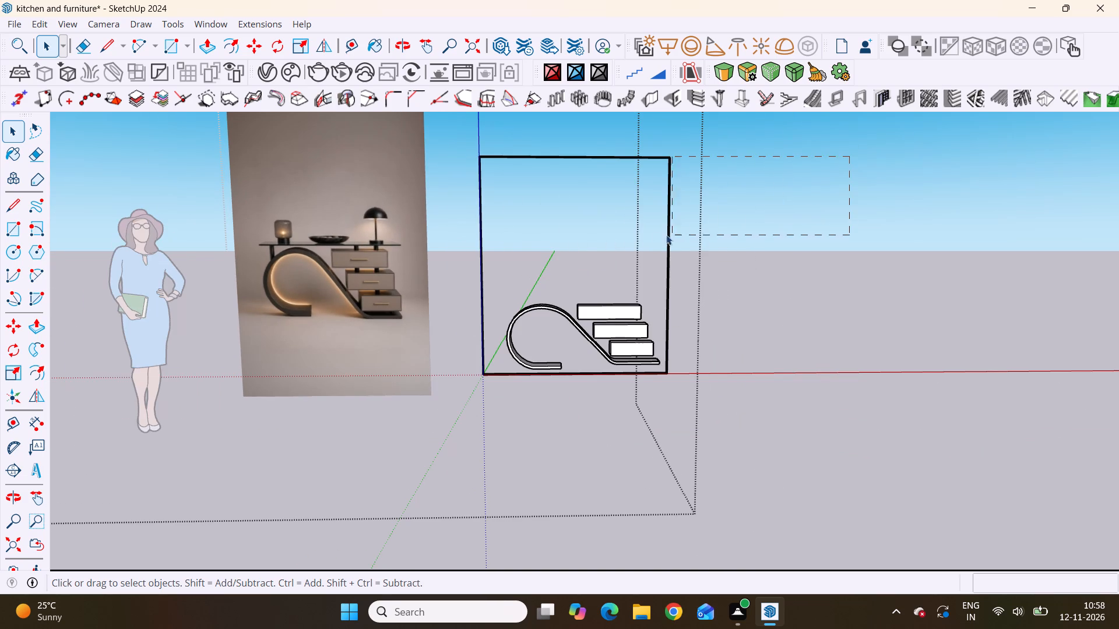
pyautogui.moveTo(666, 235); pyautogui.dragTo(458, 261)
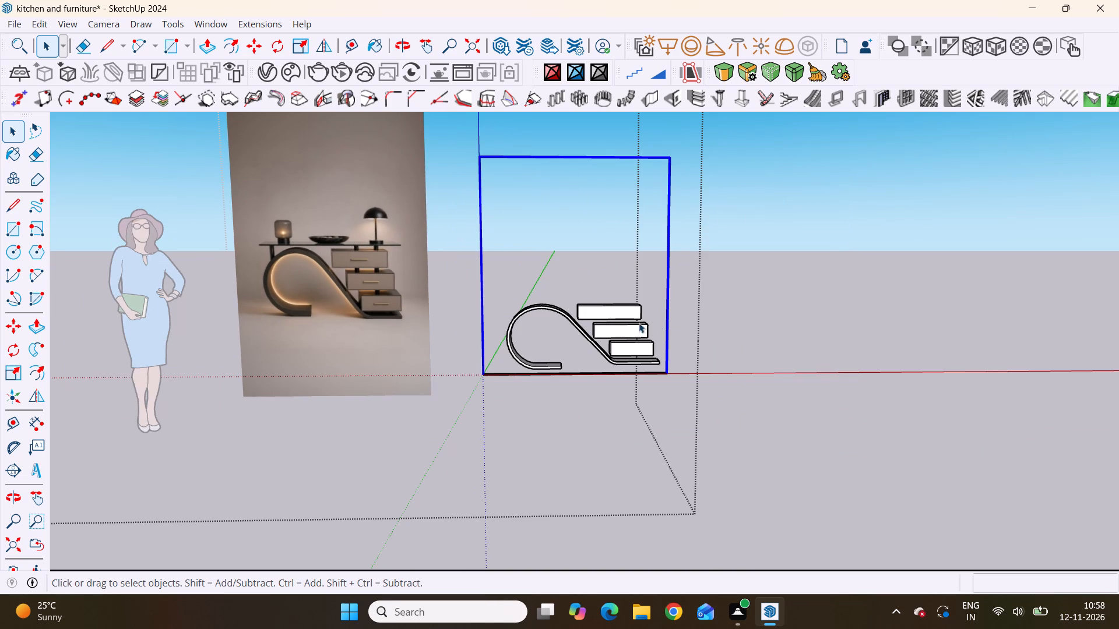
pyautogui.press('Delete')
# Delete the backing panel's leftover bottom strip beneath the curved base and close the console group.
pyautogui.scroll(8, 610, 399)
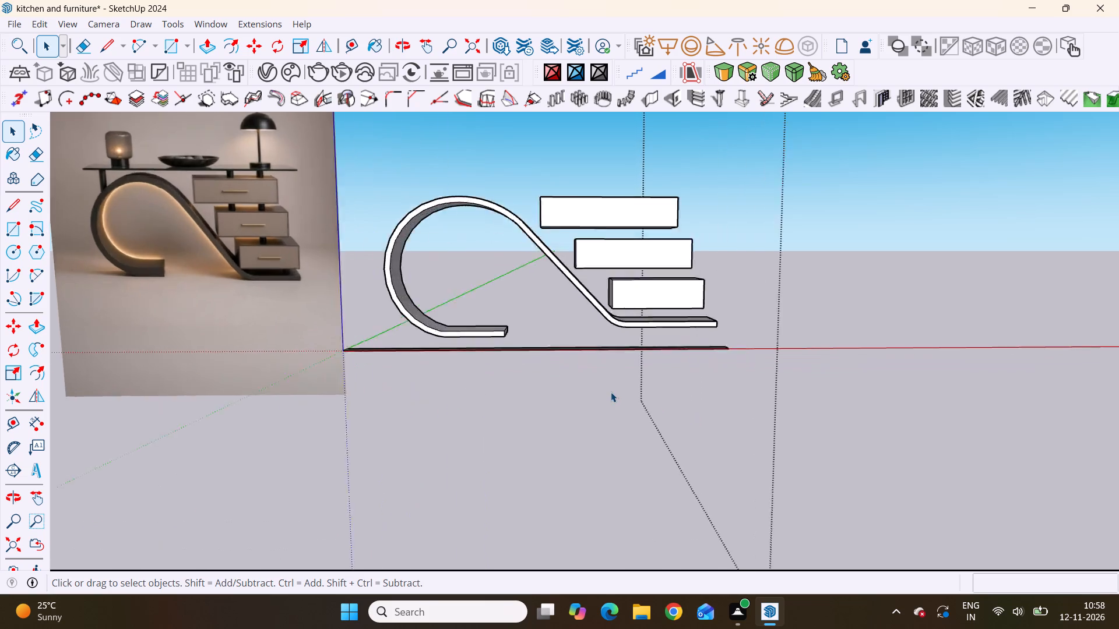
pyautogui.scroll(2, 611, 392)
pyautogui.moveTo(555, 281); pyautogui.dragTo(589, 367)
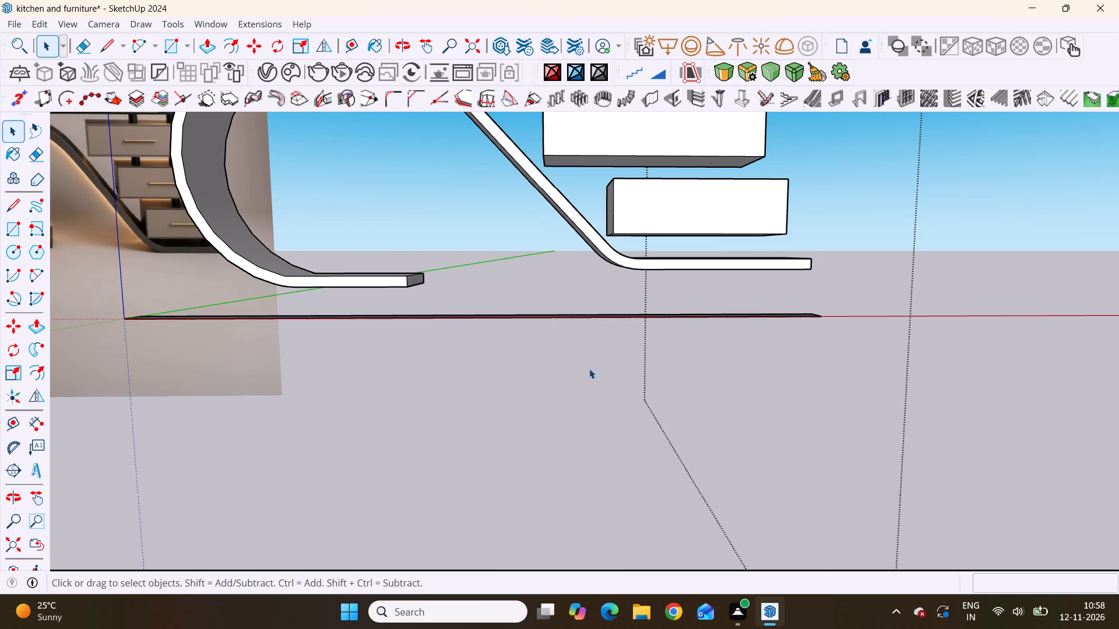
pyautogui.moveTo(1037, 296); pyautogui.dragTo(775, 381)
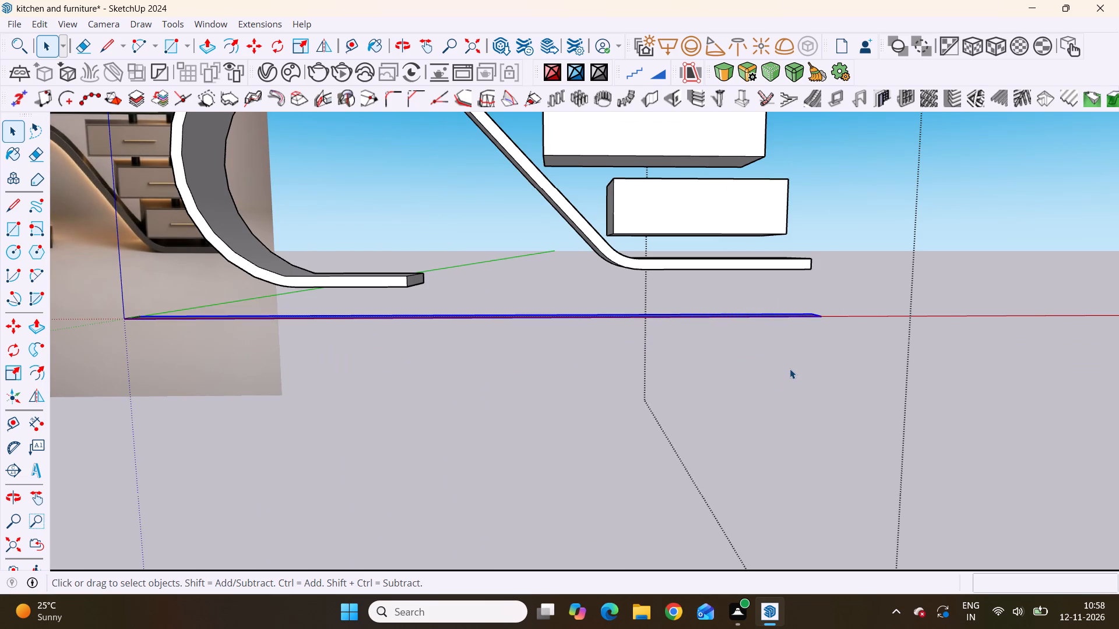
pyautogui.press('Delete')
pyautogui.scroll(-9, 790, 368)
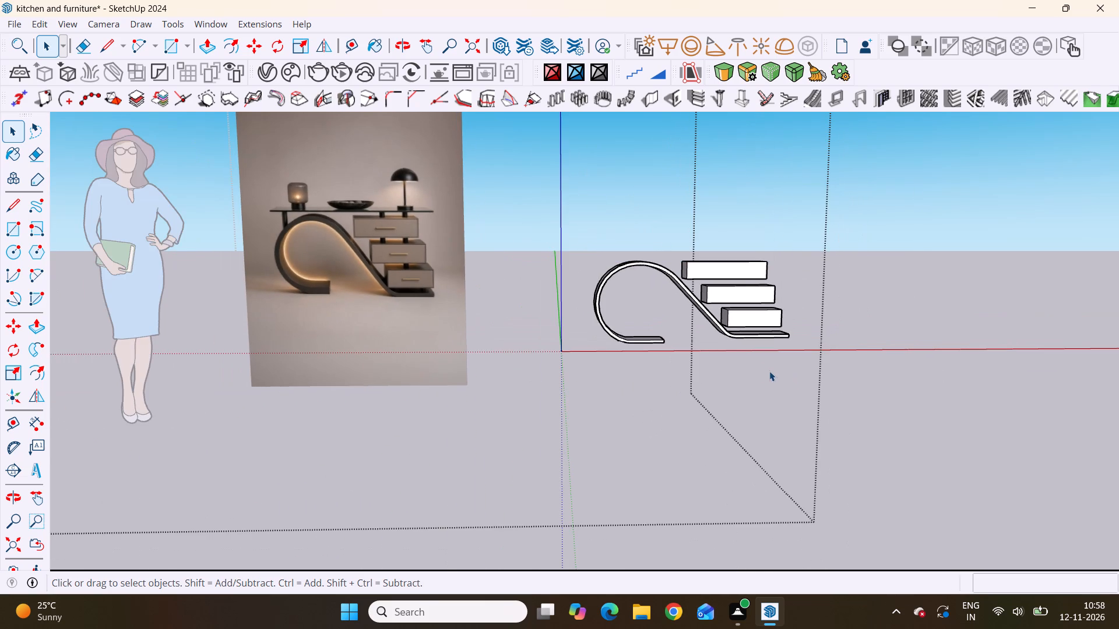
pyautogui.click(966, 187)
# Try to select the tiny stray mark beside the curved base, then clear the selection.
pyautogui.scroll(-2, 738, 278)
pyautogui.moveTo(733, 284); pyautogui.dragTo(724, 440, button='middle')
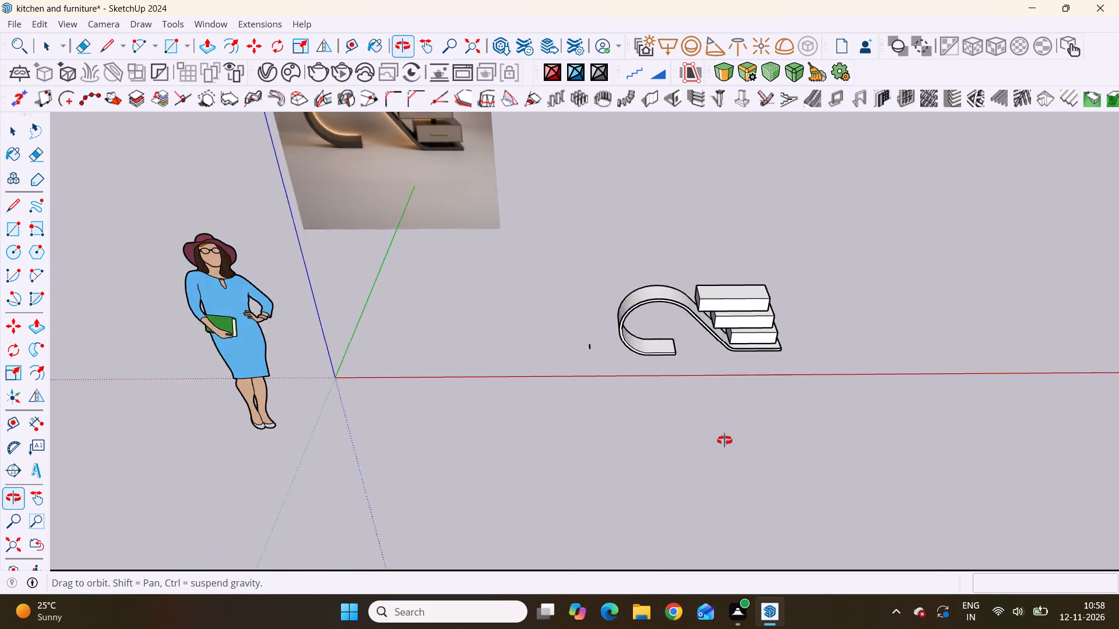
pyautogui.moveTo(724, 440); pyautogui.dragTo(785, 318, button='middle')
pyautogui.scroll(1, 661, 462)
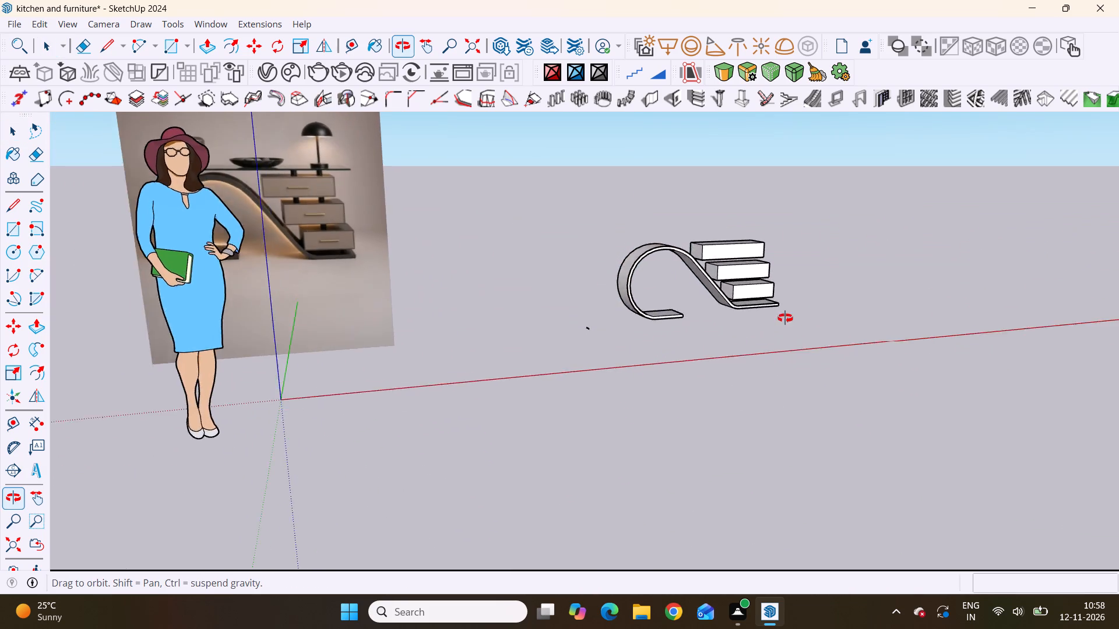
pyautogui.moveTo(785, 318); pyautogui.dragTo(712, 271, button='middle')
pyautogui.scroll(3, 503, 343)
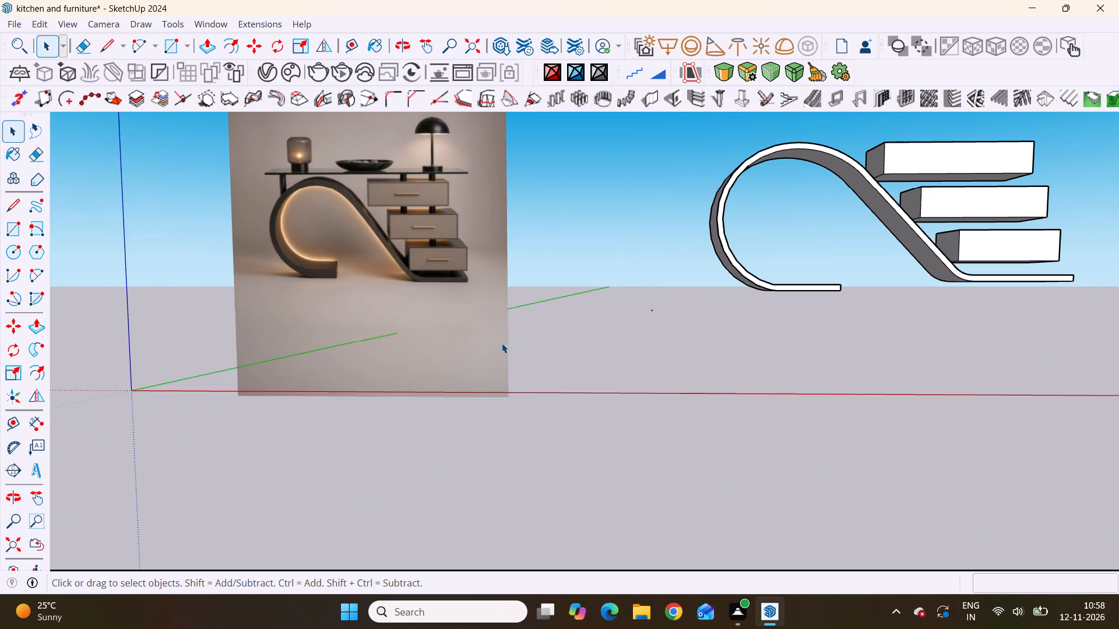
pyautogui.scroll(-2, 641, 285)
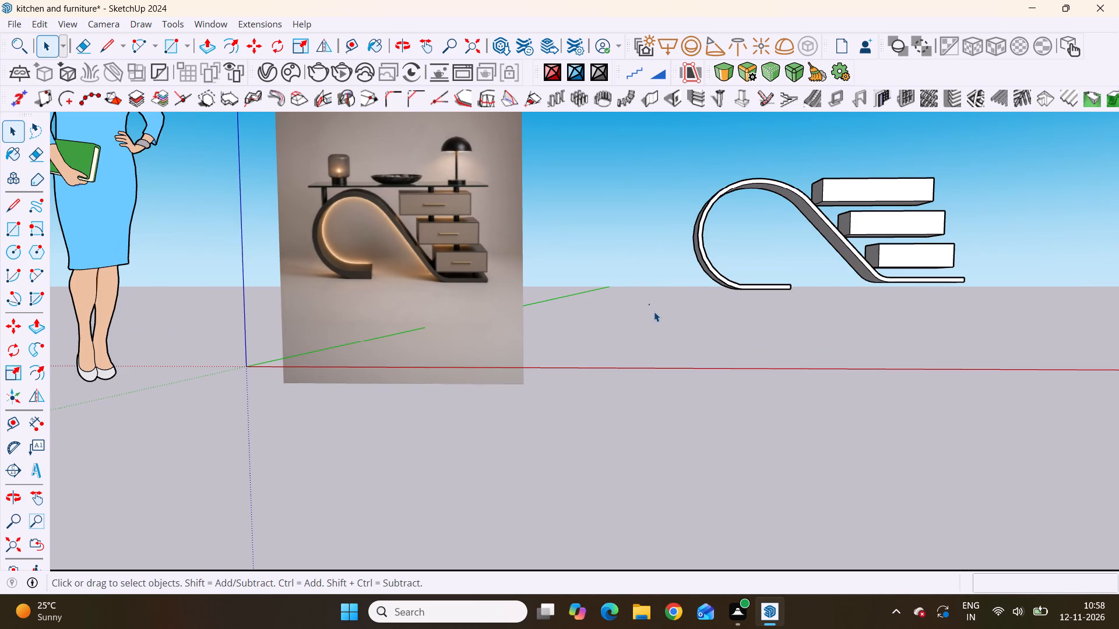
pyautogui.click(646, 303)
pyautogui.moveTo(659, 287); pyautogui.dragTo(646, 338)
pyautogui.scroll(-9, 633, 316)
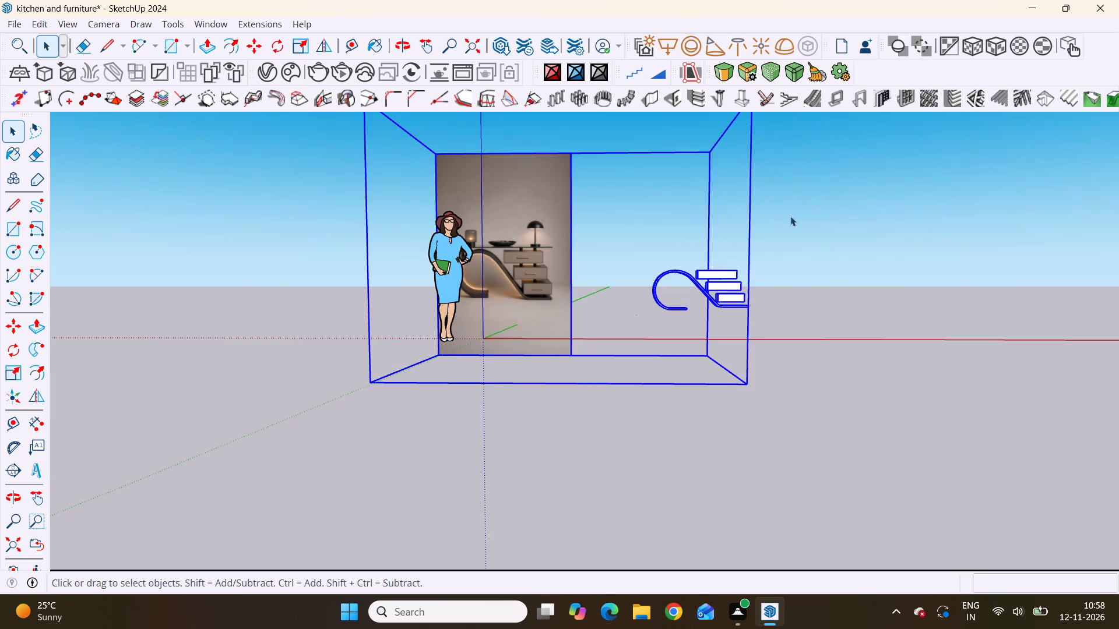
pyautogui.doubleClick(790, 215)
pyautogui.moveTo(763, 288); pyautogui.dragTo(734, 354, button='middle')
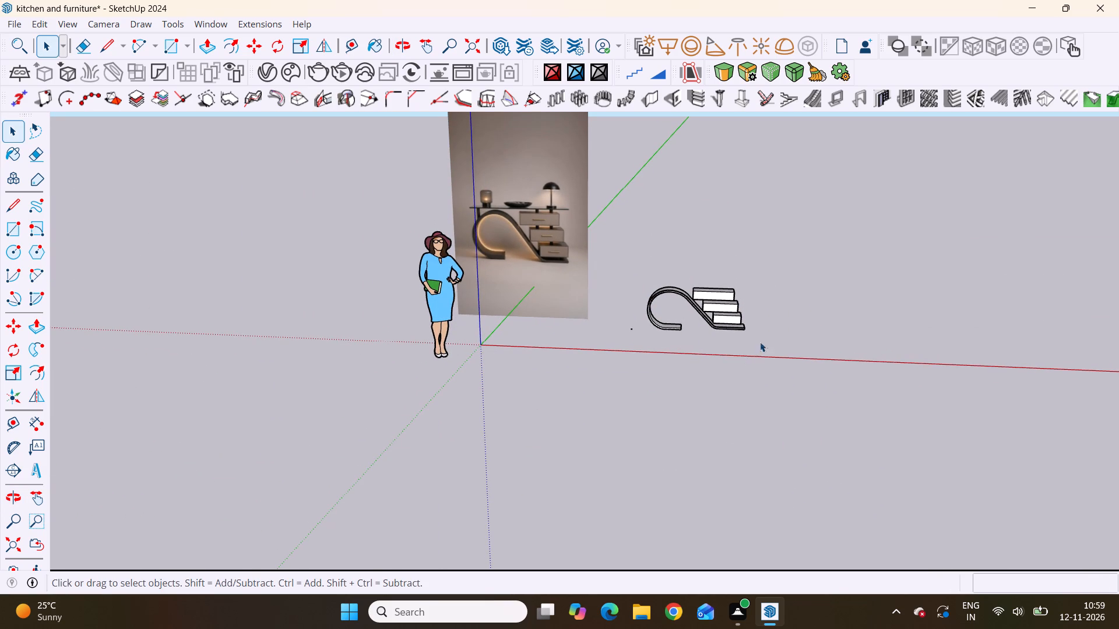
# Delete the tiny stray mark beside the curved base inside the console group, then close the group.
pyautogui.scroll(10, 660, 334)
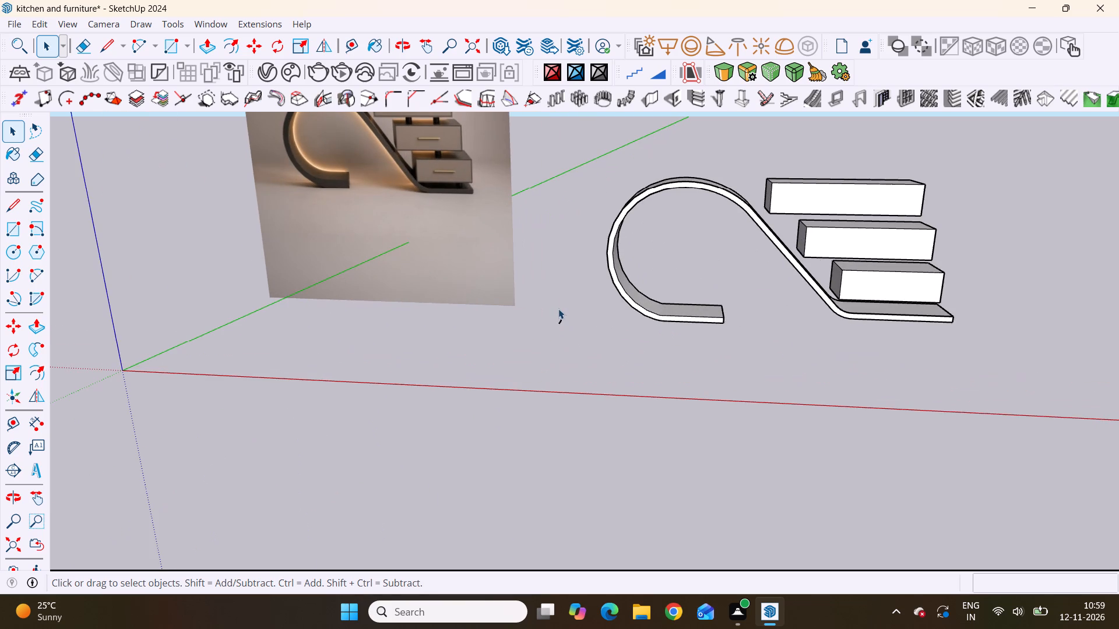
pyautogui.moveTo(566, 299); pyautogui.dragTo(551, 361)
pyautogui.doubleClick(560, 319)
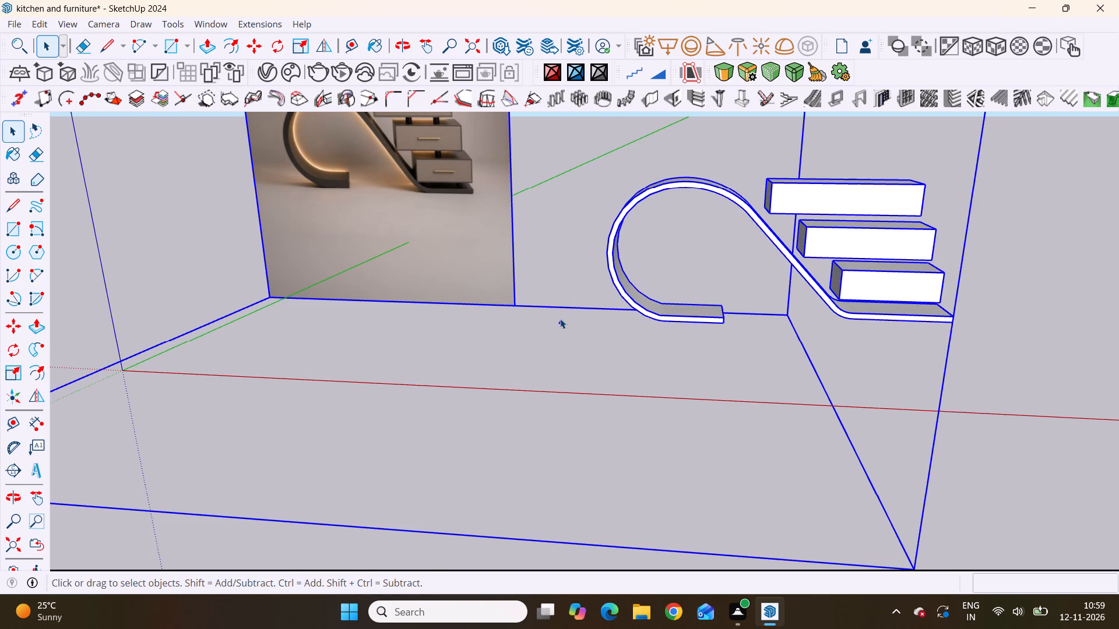
pyautogui.click(559, 323)
pyautogui.doubleClick(559, 322)
pyautogui.scroll(12, 559, 322)
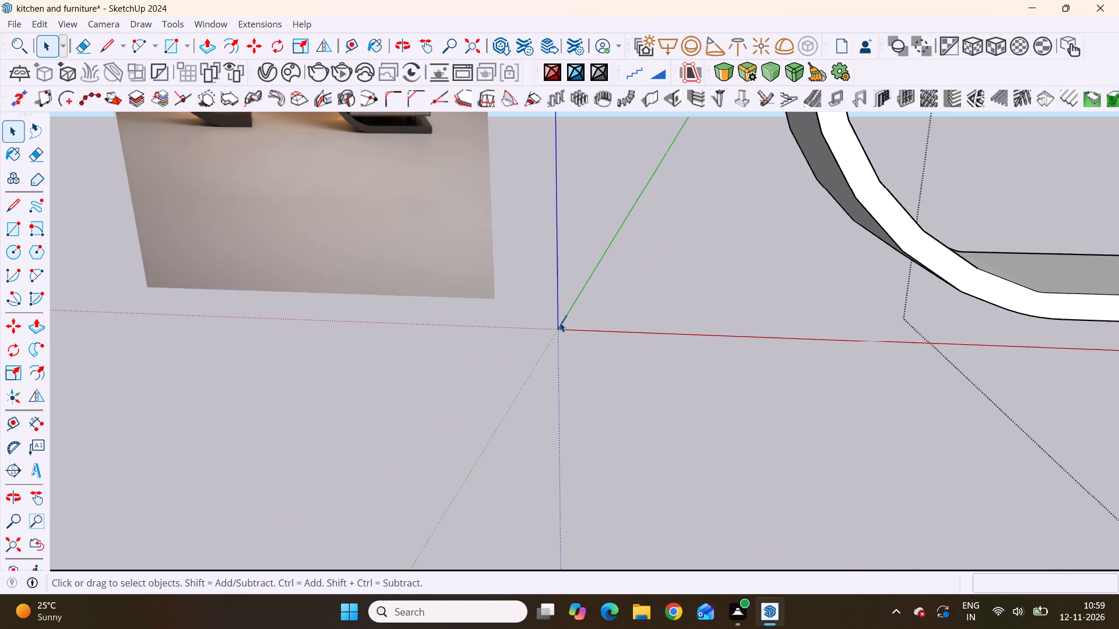
pyautogui.press('Delete')
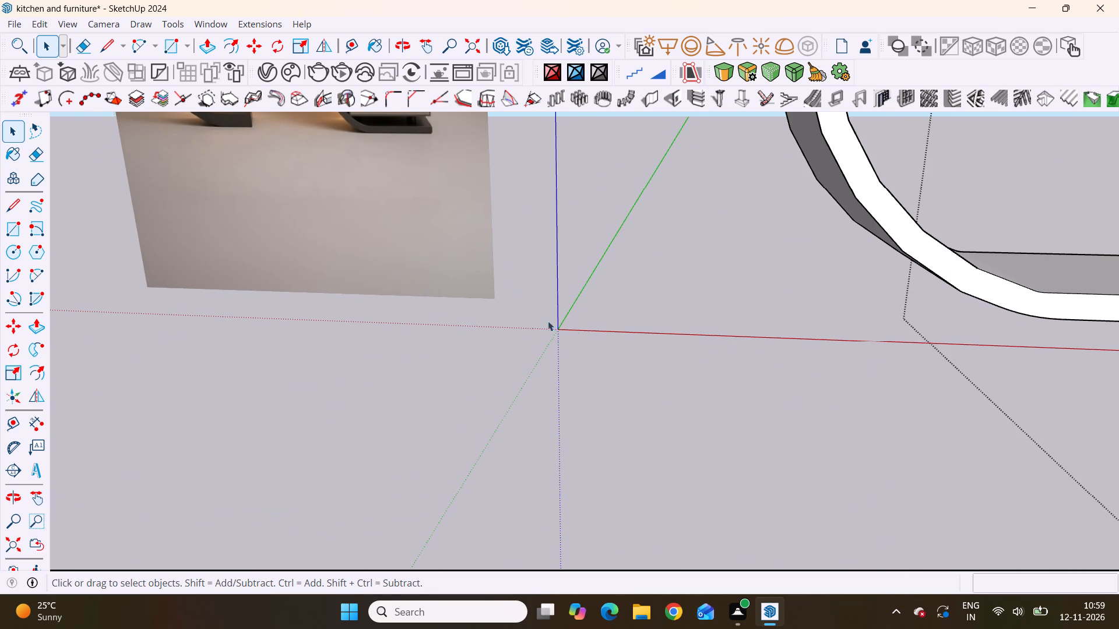
pyautogui.scroll(-15, 548, 321)
pyautogui.moveTo(595, 348); pyautogui.dragTo(614, 308, button='middle')
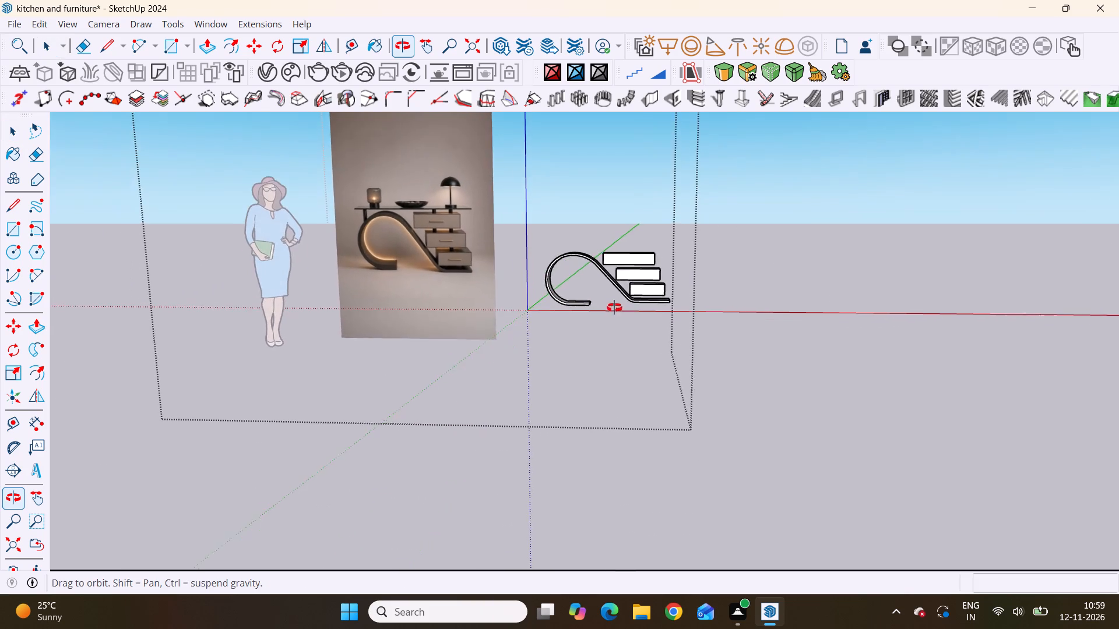
pyautogui.moveTo(614, 308); pyautogui.dragTo(616, 313, button='middle')
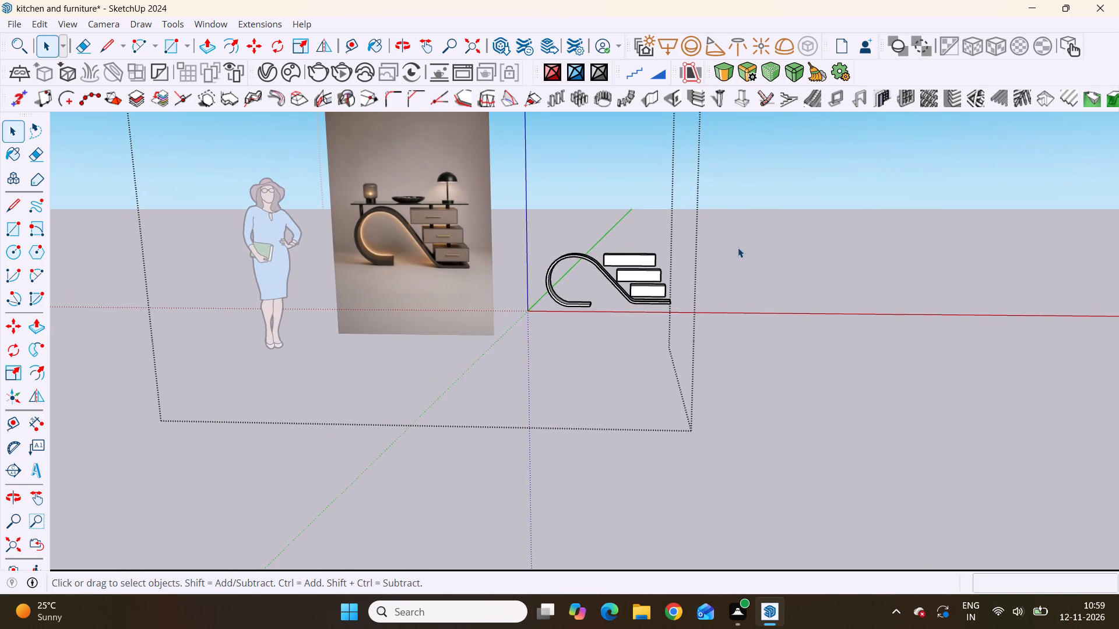
pyautogui.doubleClick(740, 246)
# Examine the curved base and three drawers from several angles against the reference image.
pyautogui.scroll(4, 620, 269)
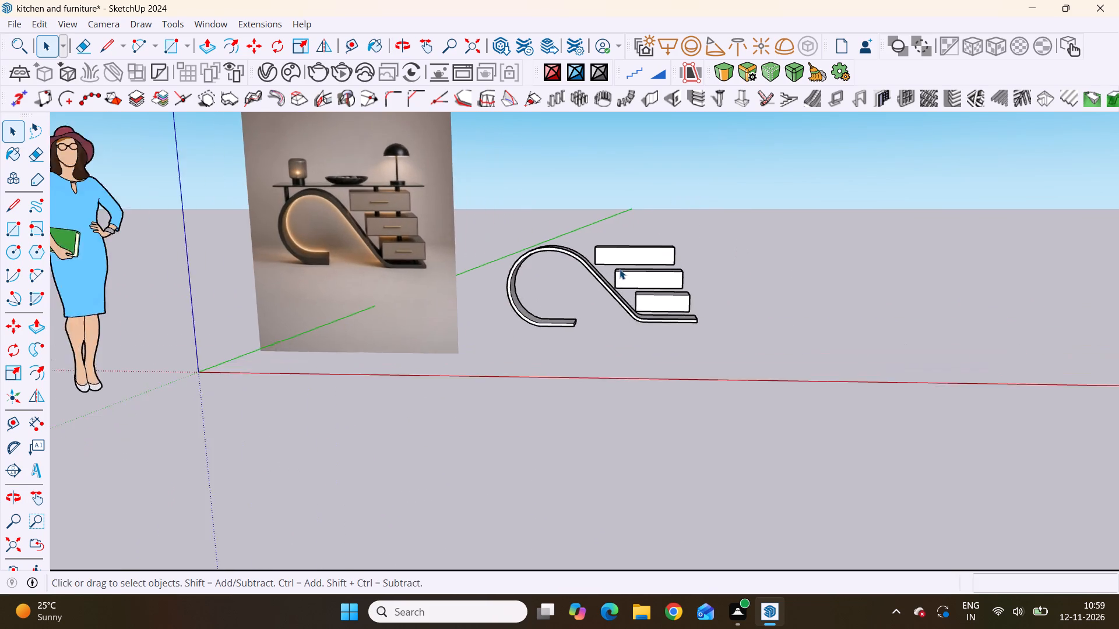
pyautogui.scroll(4, 620, 269)
pyautogui.click(620, 268)
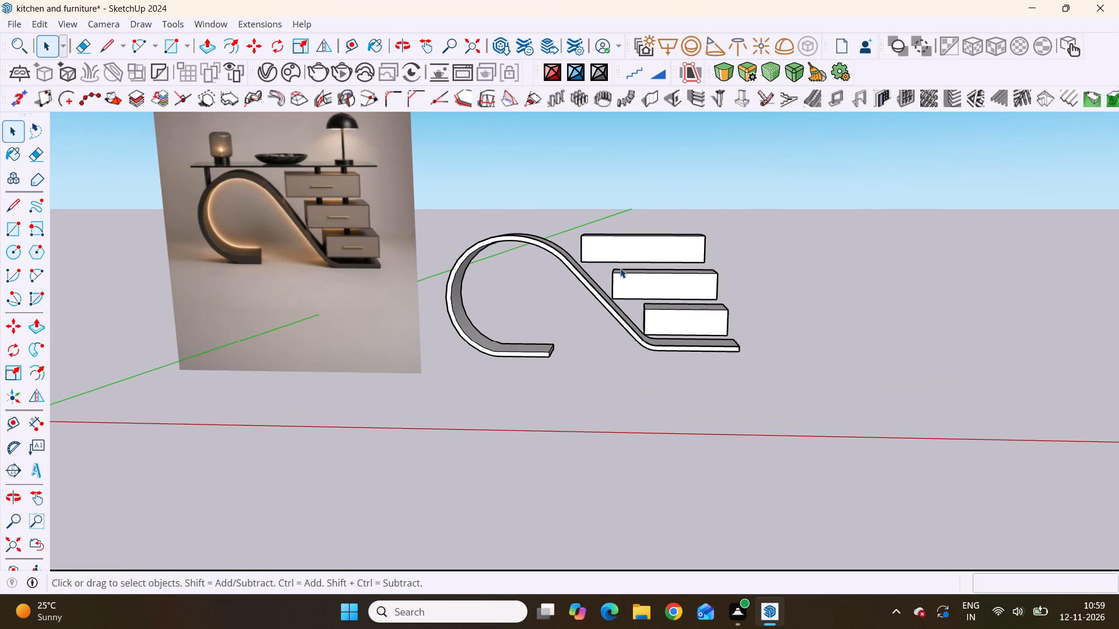
pyautogui.click(675, 290)
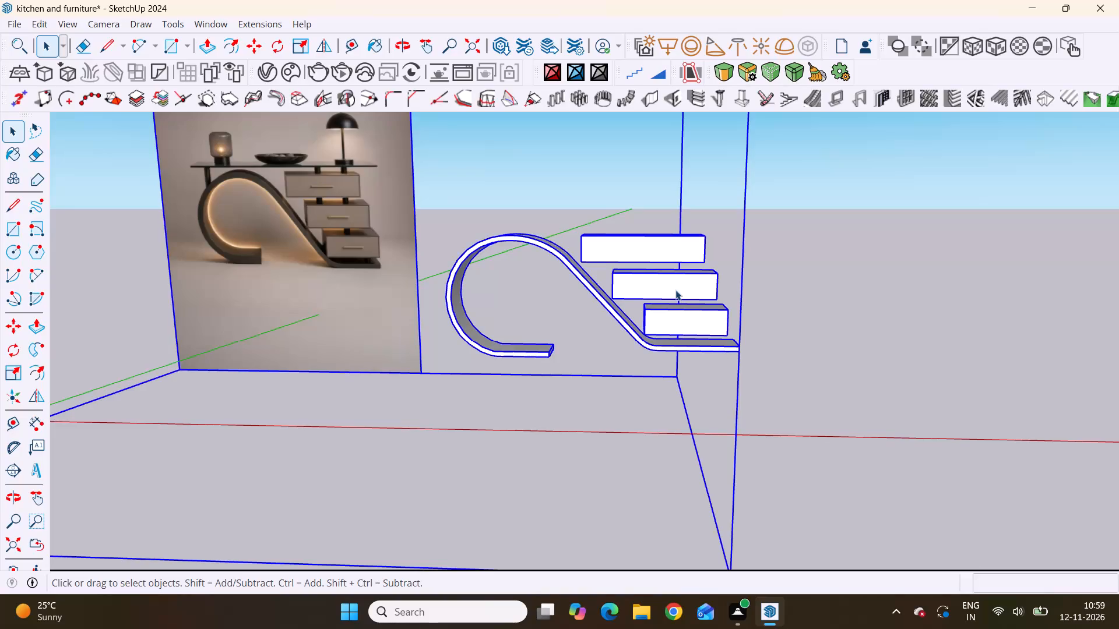
pyautogui.doubleClick(675, 289)
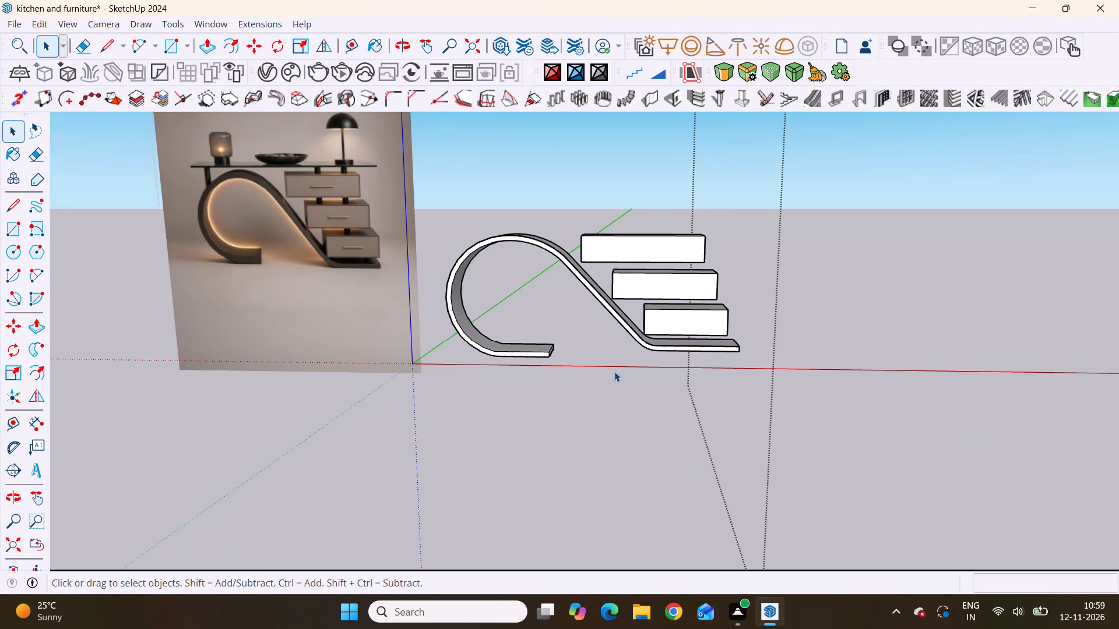
pyautogui.moveTo(639, 358); pyautogui.dragTo(649, 397, button='middle')
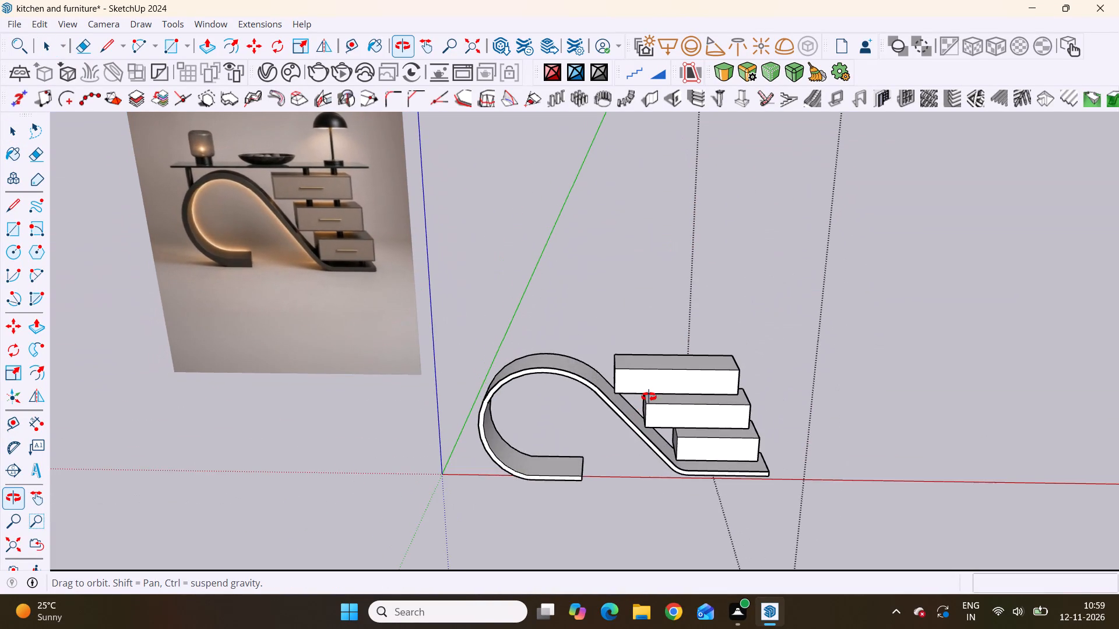
pyautogui.moveTo(649, 397); pyautogui.dragTo(660, 381, button='middle')
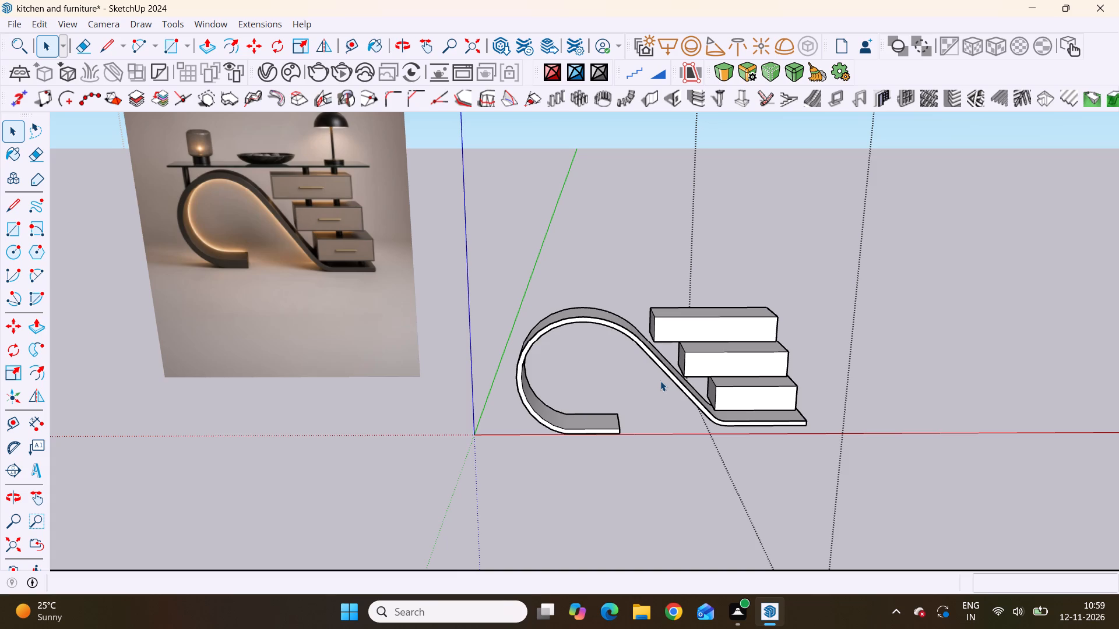
pyautogui.scroll(-5, 660, 381)
pyautogui.moveTo(659, 380); pyautogui.dragTo(629, 321, button='middle')
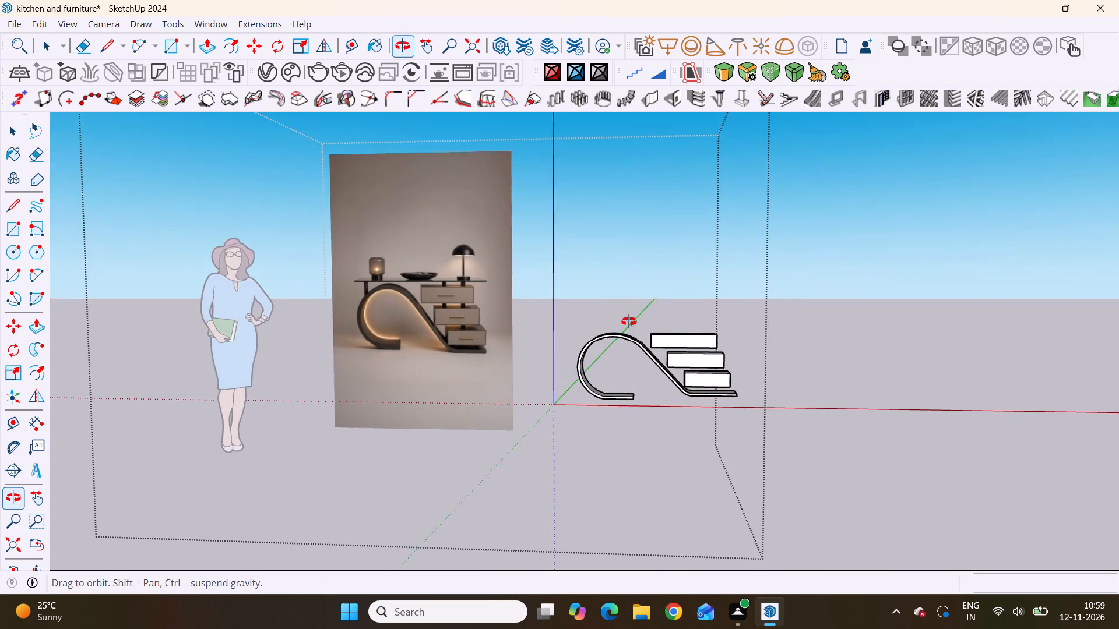
pyautogui.moveTo(629, 321); pyautogui.dragTo(662, 313, button='middle')
pyautogui.scroll(7, 682, 353)
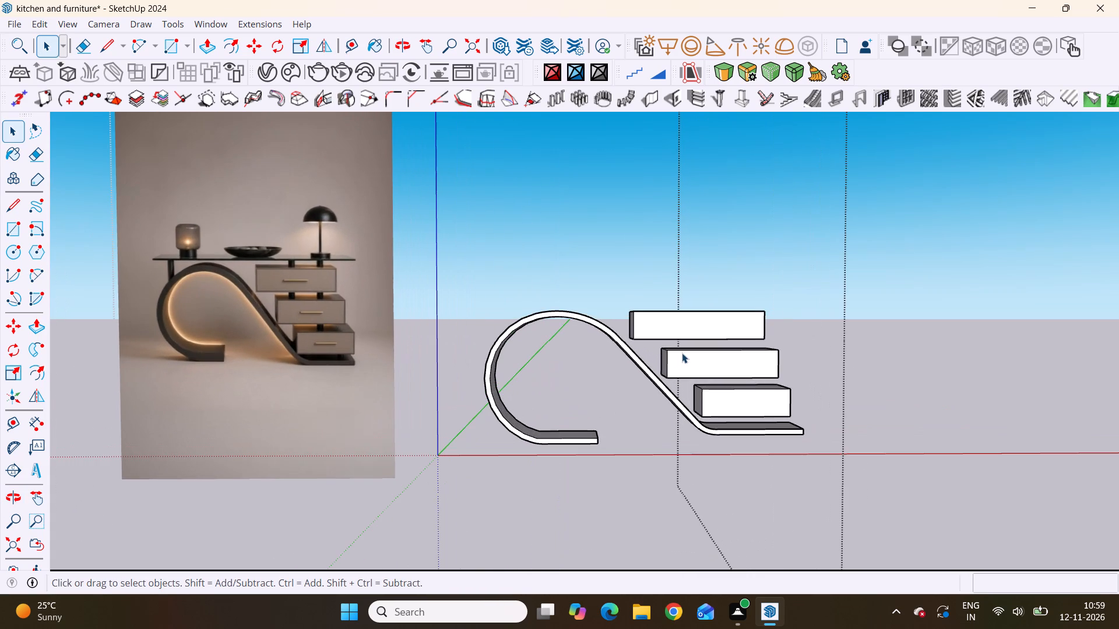
pyautogui.scroll(-3, 682, 353)
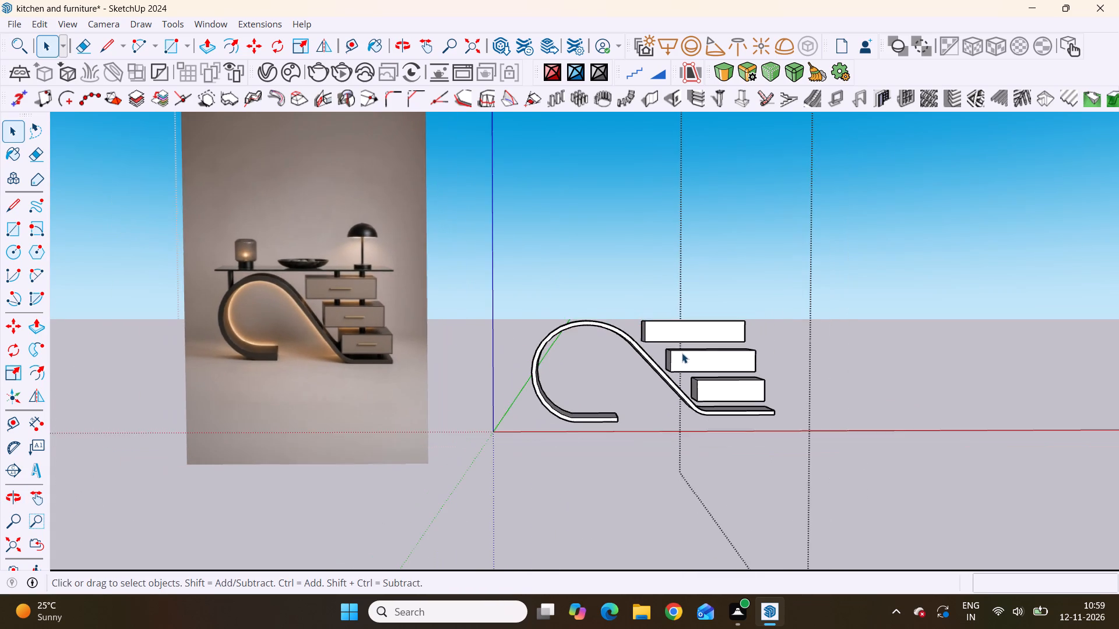
pyautogui.scroll(-3, 682, 353)
pyautogui.middleClick(668, 356)
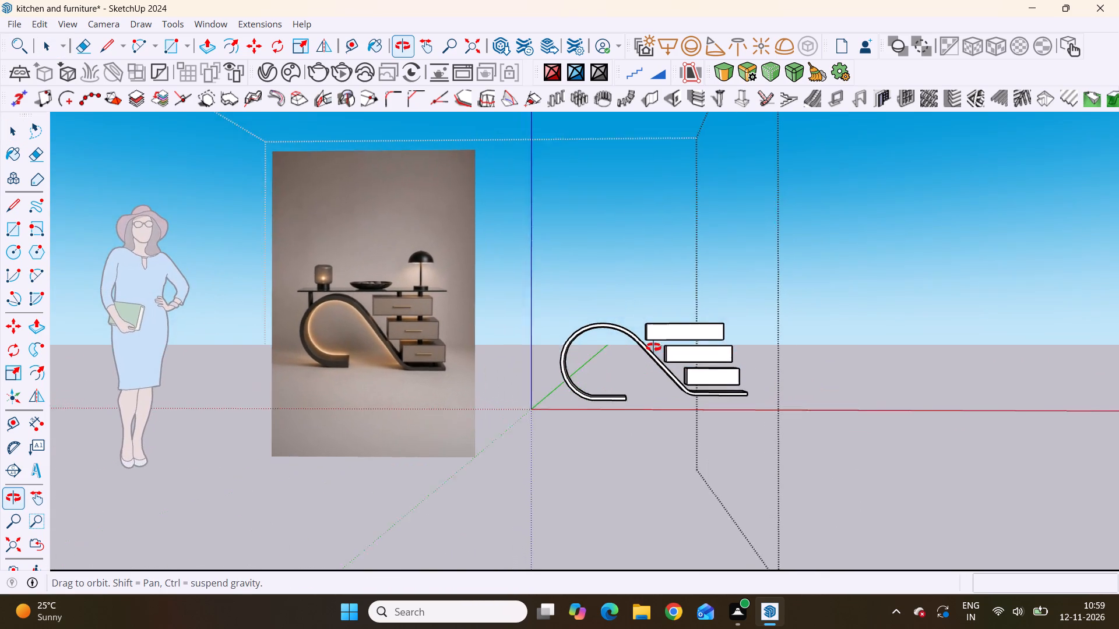
pyautogui.press('space')
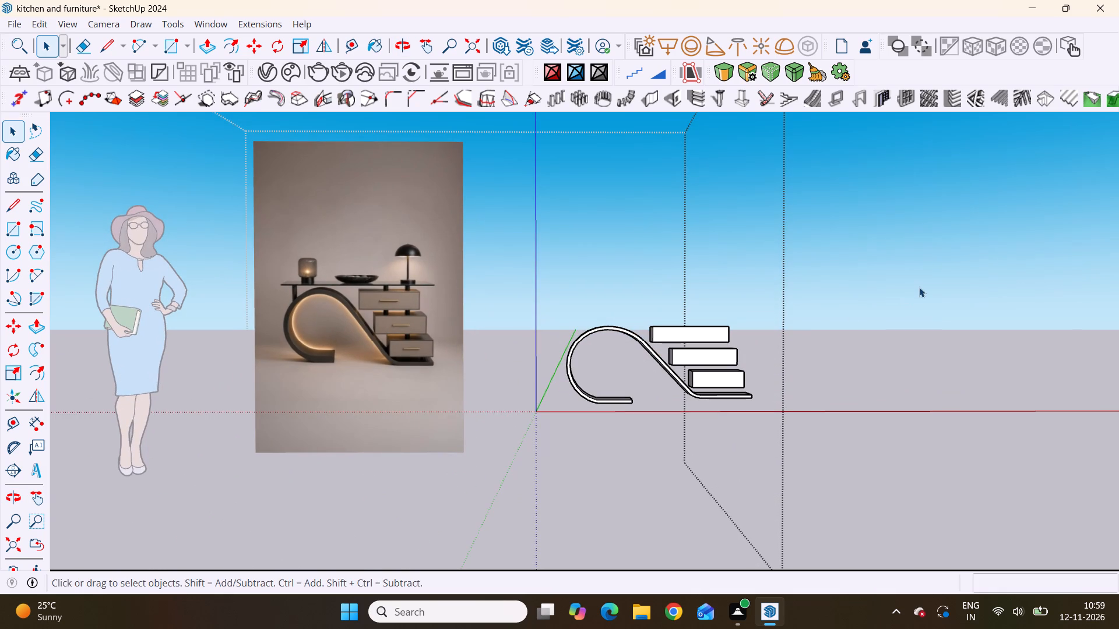
pyautogui.click(919, 287)
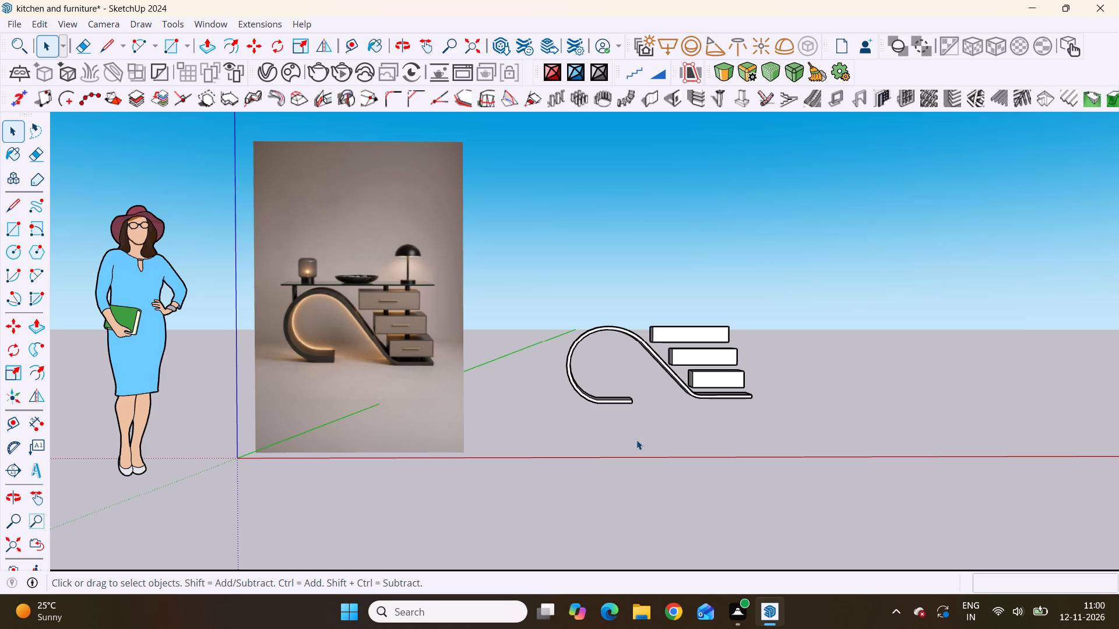
# Open the lowest drawer inside the console group for editing.
pyautogui.scroll(4, 713, 377)
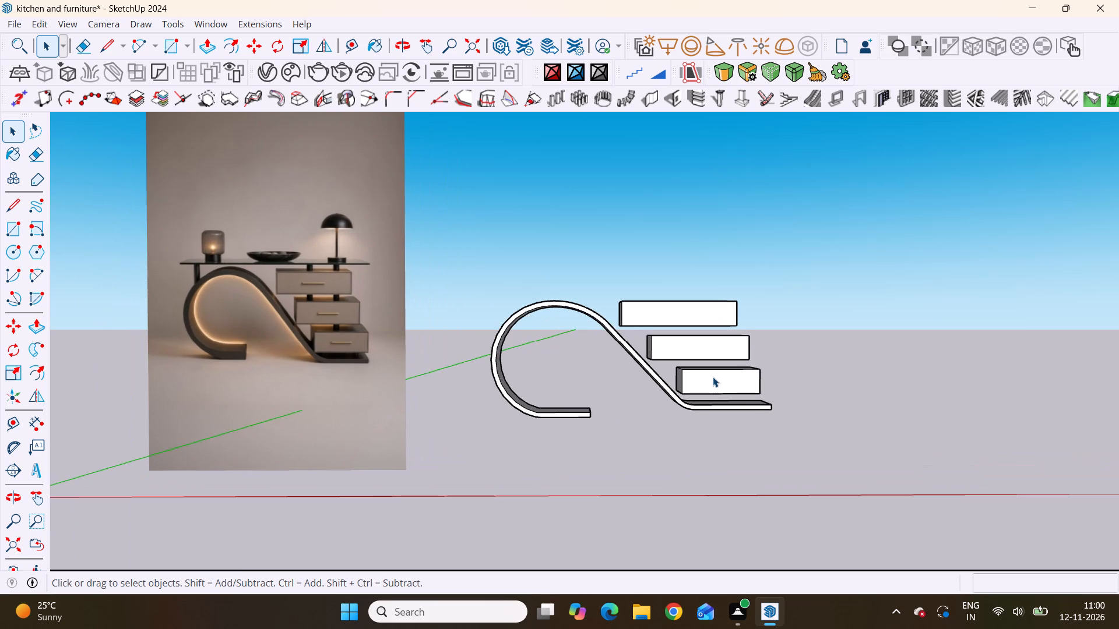
pyautogui.scroll(4, 713, 377)
pyautogui.click(716, 386)
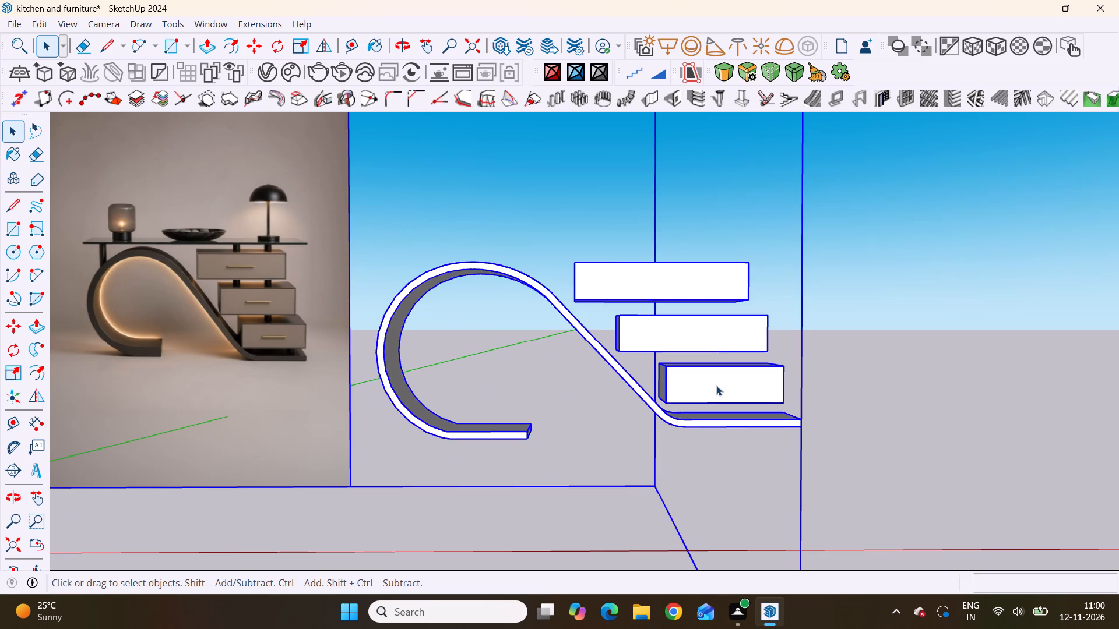
pyautogui.doubleClick(716, 386)
pyautogui.click(723, 386)
pyautogui.scroll(-2, 723, 386)
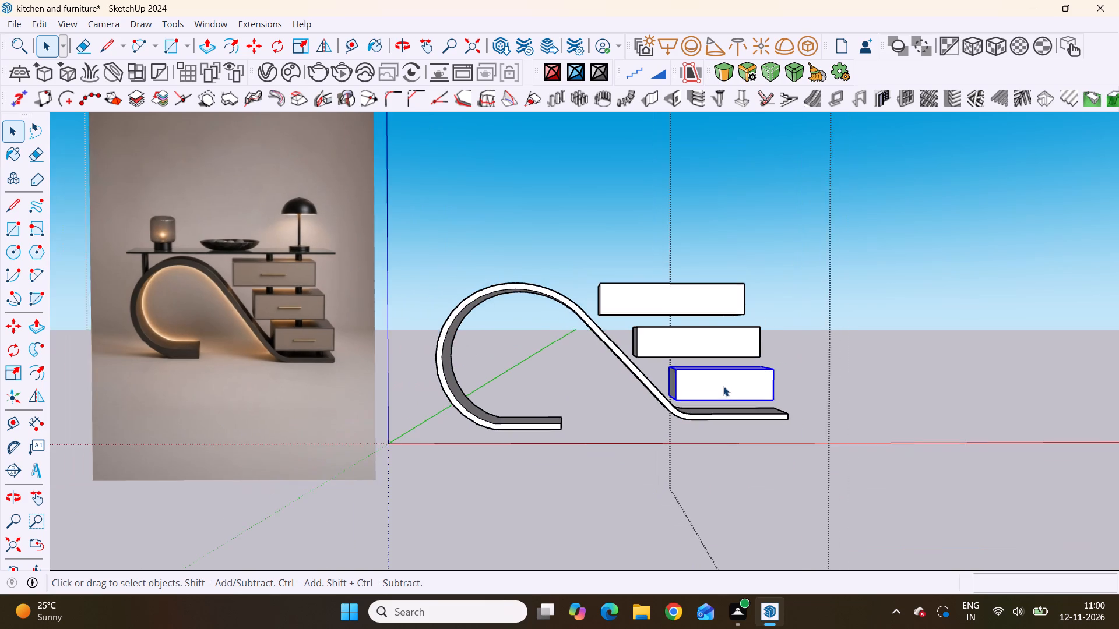
pyautogui.moveTo(723, 401); pyautogui.dragTo(720, 443, button='middle')
pyautogui.scroll(9, 718, 411)
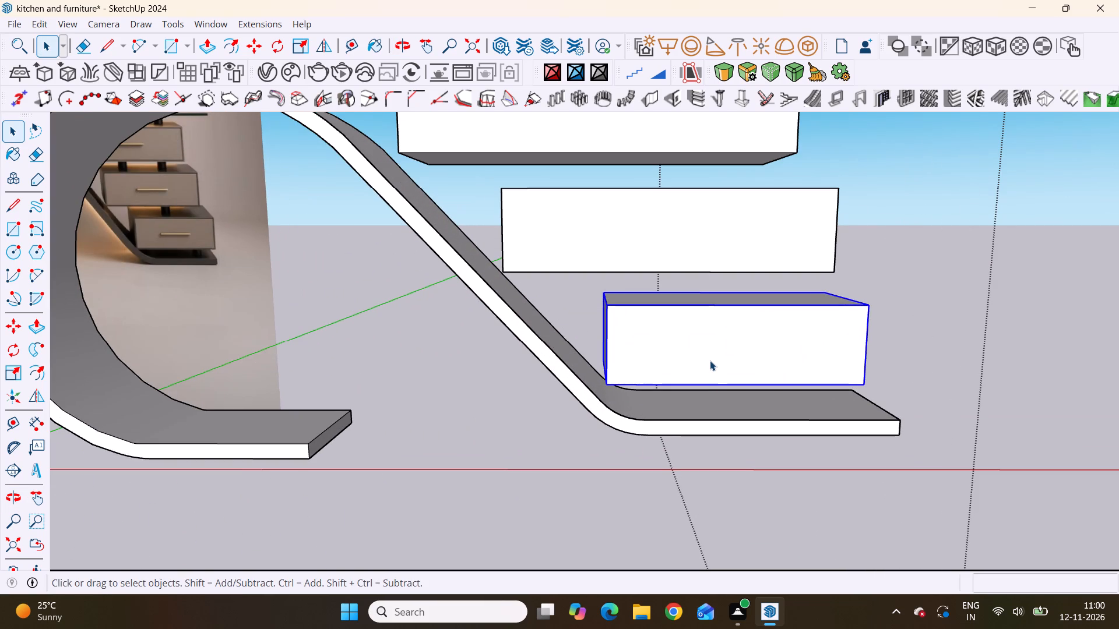
pyautogui.click(710, 359)
pyautogui.doubleClick(711, 352)
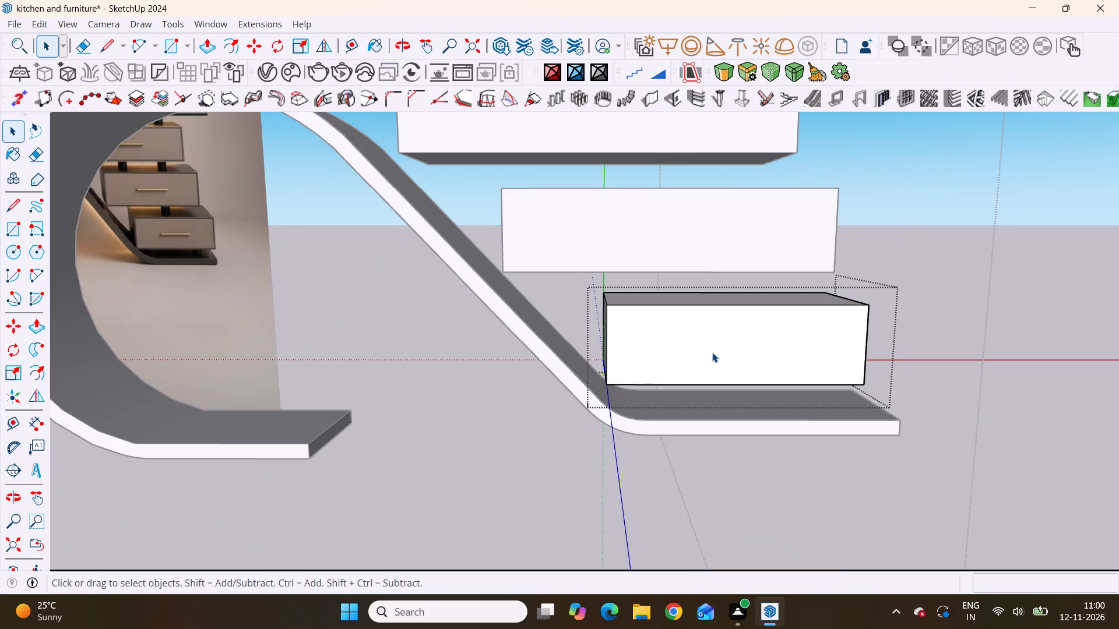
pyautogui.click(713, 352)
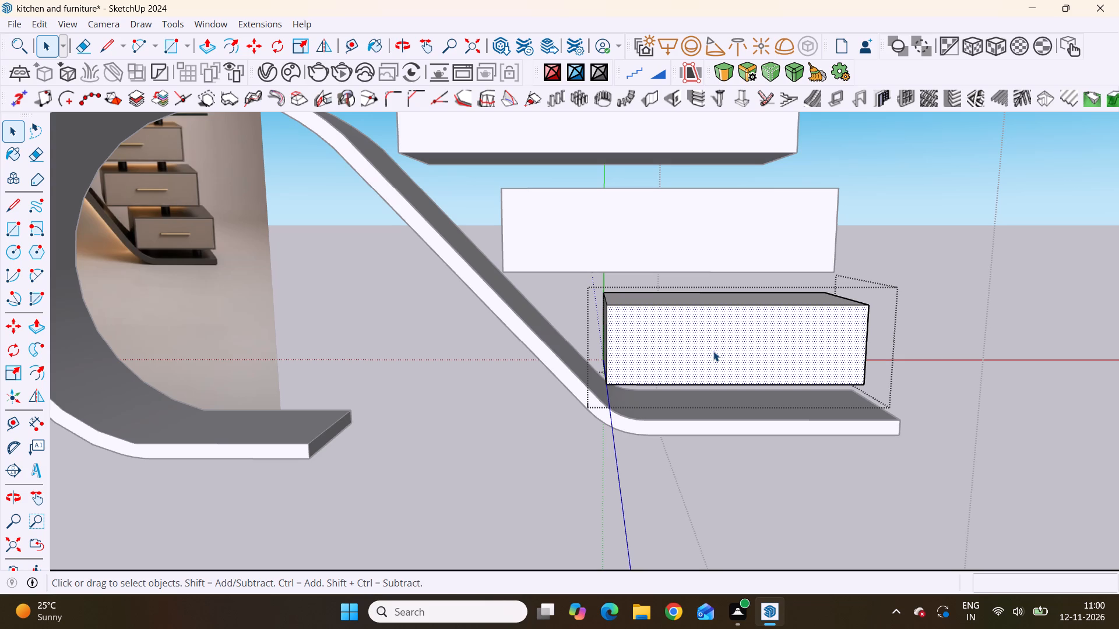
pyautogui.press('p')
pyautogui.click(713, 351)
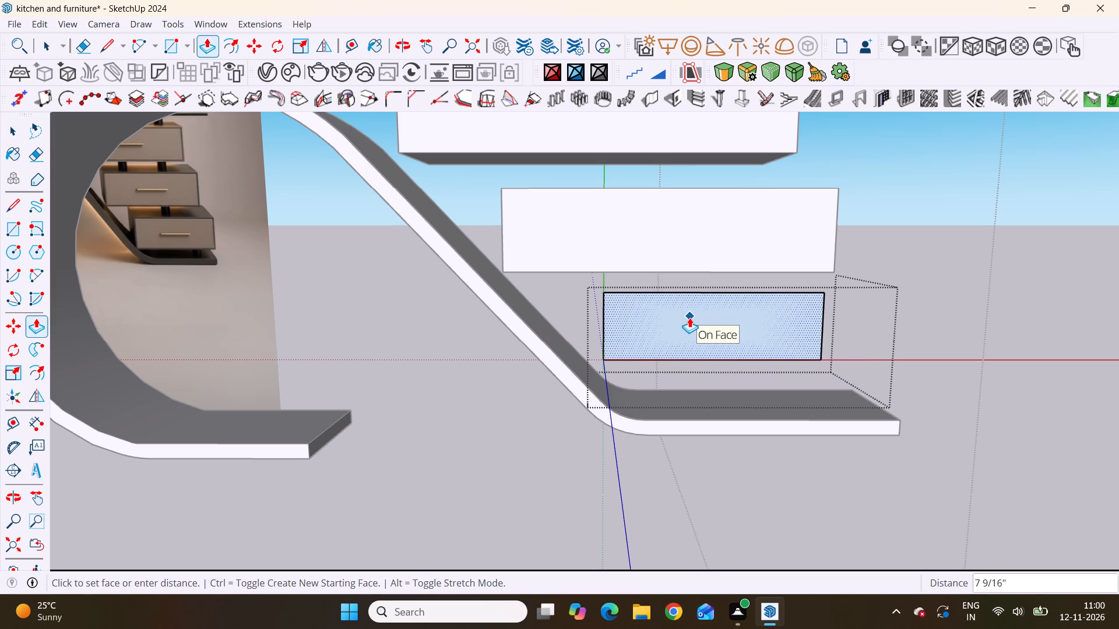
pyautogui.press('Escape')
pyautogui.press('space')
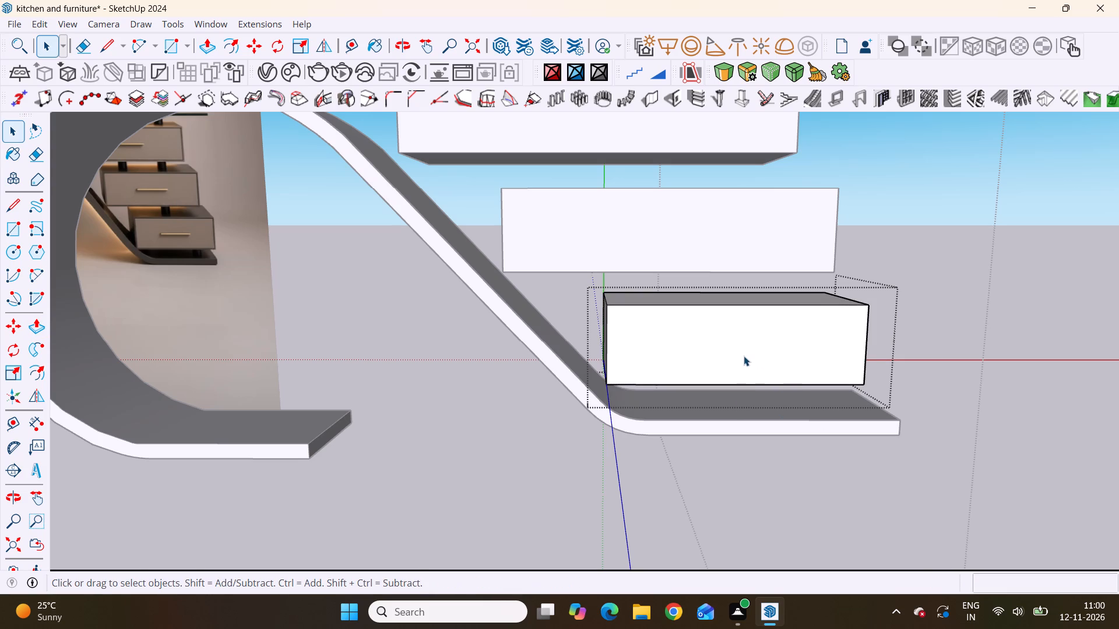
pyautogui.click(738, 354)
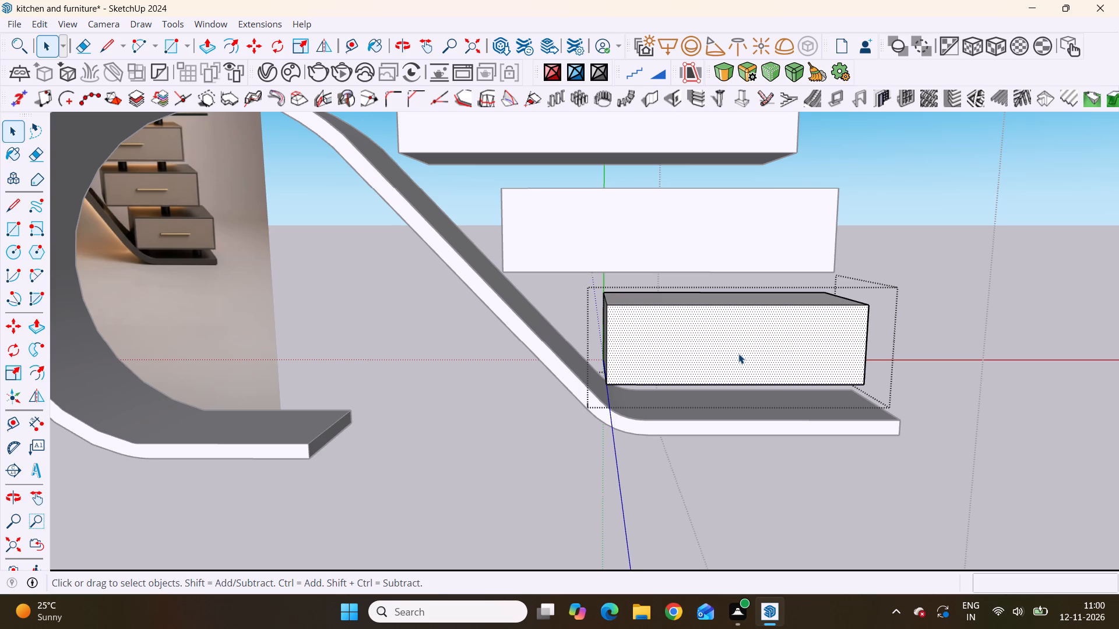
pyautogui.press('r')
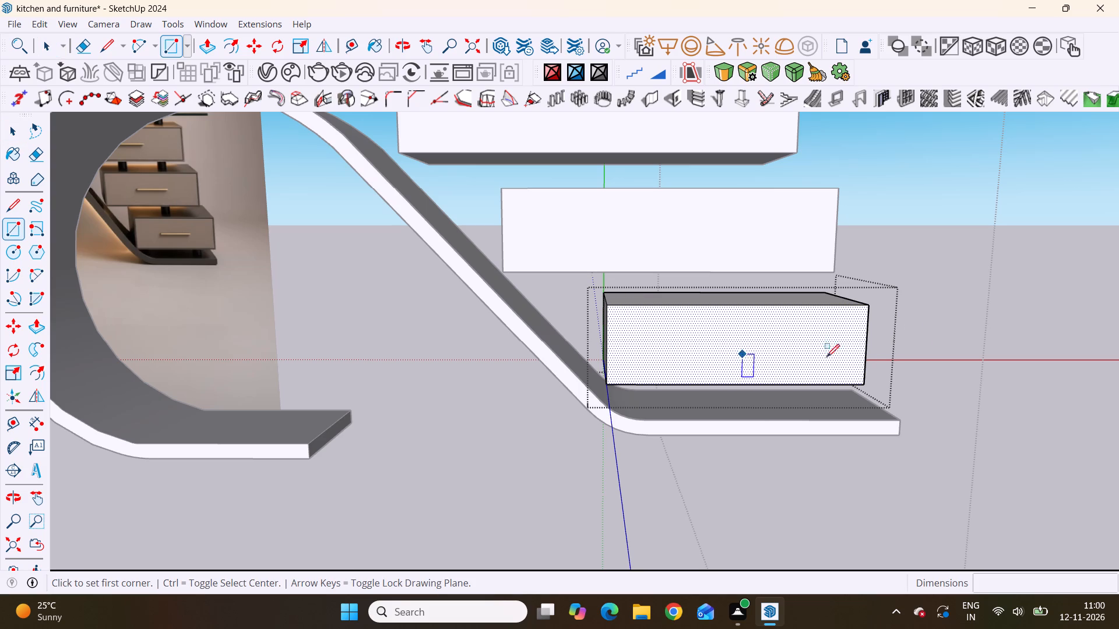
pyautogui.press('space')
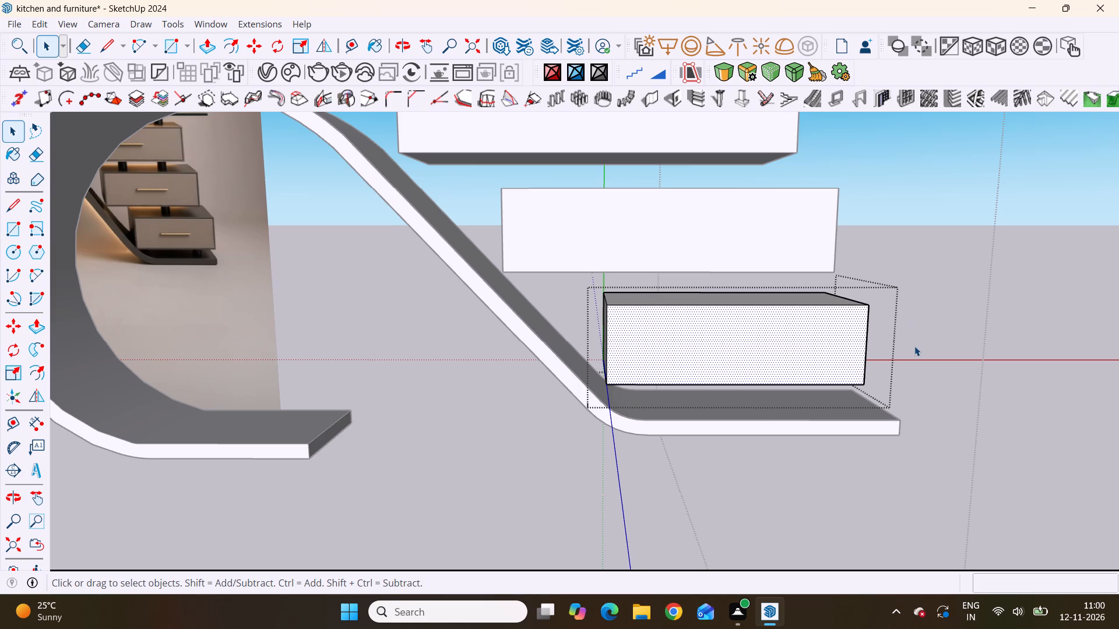
# Copy the lowest drawer's front face and paste it in place within the drawer.
pyautogui.click(736, 351)
pyautogui.hotkey('ctrl', 'c')
pyautogui.click(71, 23)
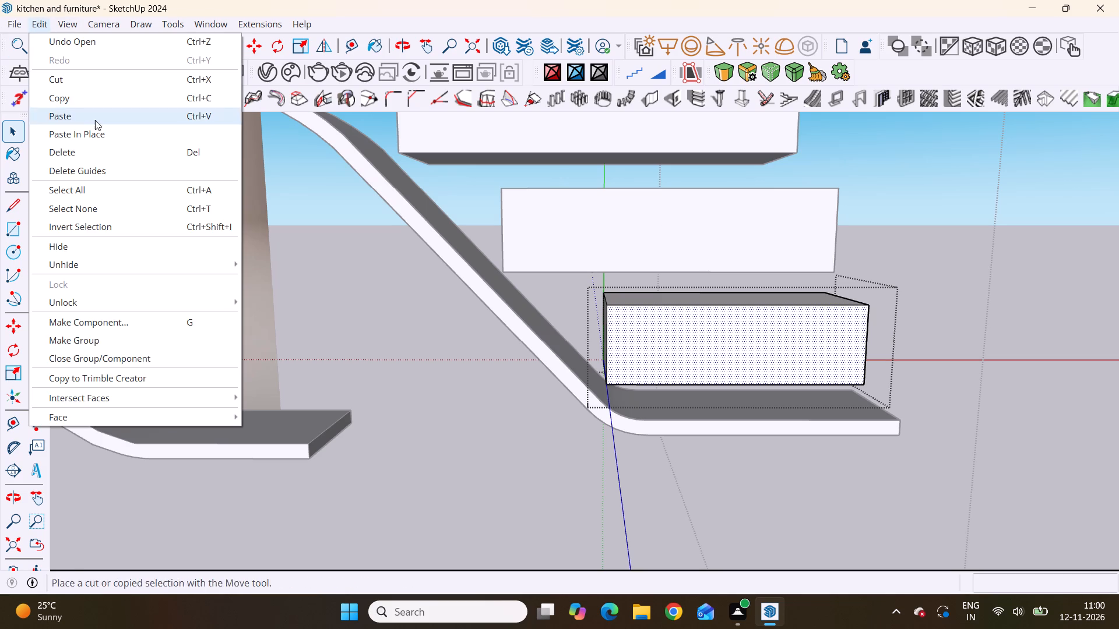
pyautogui.click(98, 129)
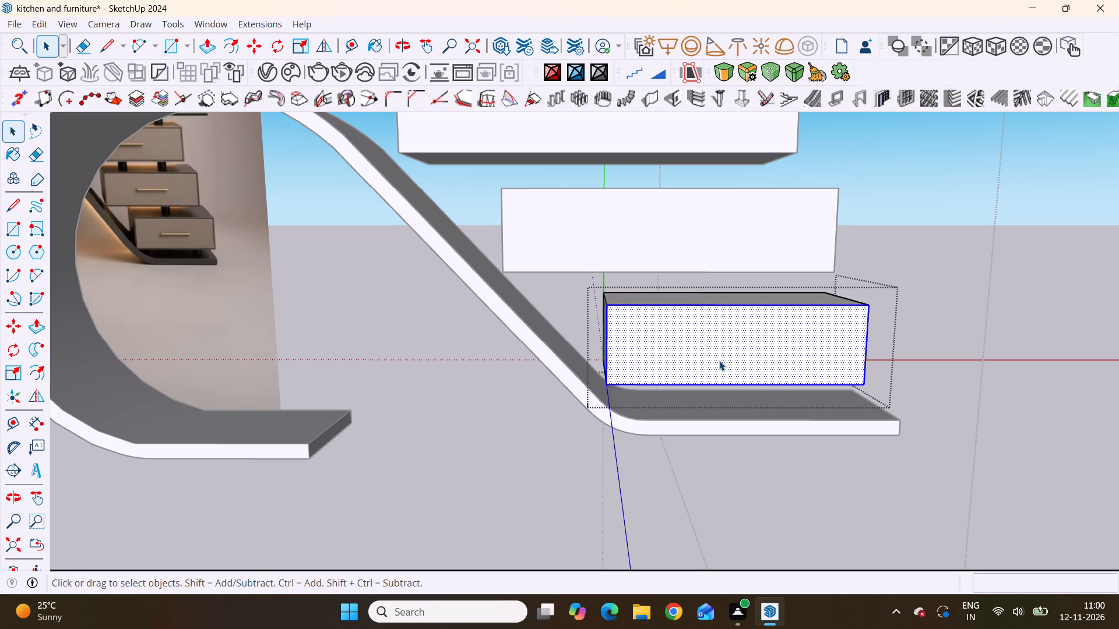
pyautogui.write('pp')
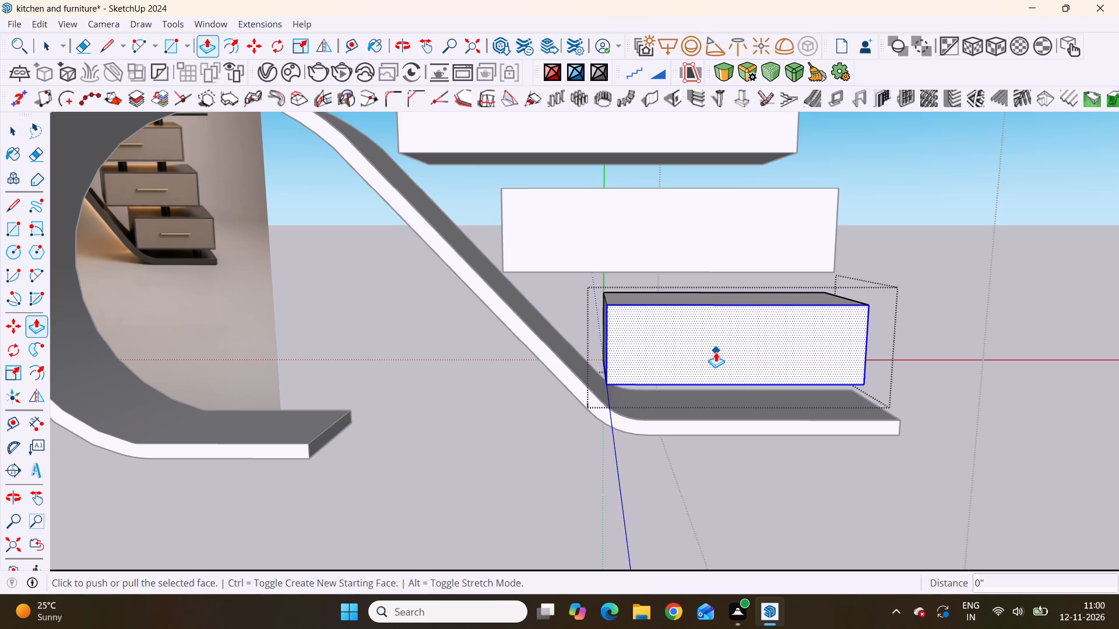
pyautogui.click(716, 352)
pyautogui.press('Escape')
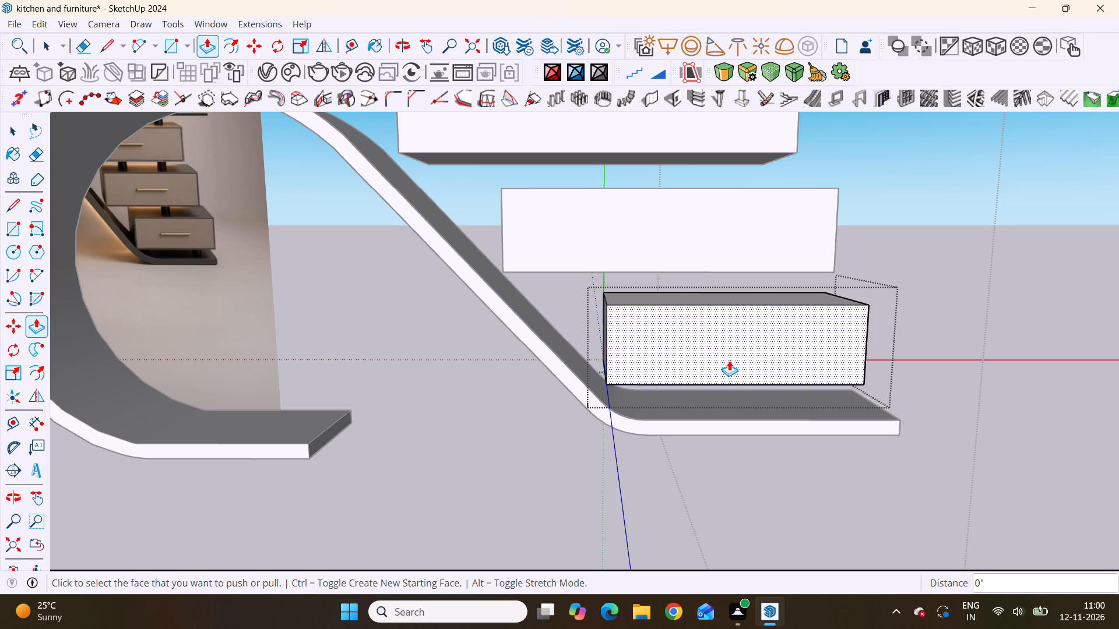
# Draw a rectangle over the lowest drawer's front face from corner to opposite corner, 1' 2 3/8" by 4 1/2".
pyautogui.press('space')
pyautogui.doubleClick(742, 343)
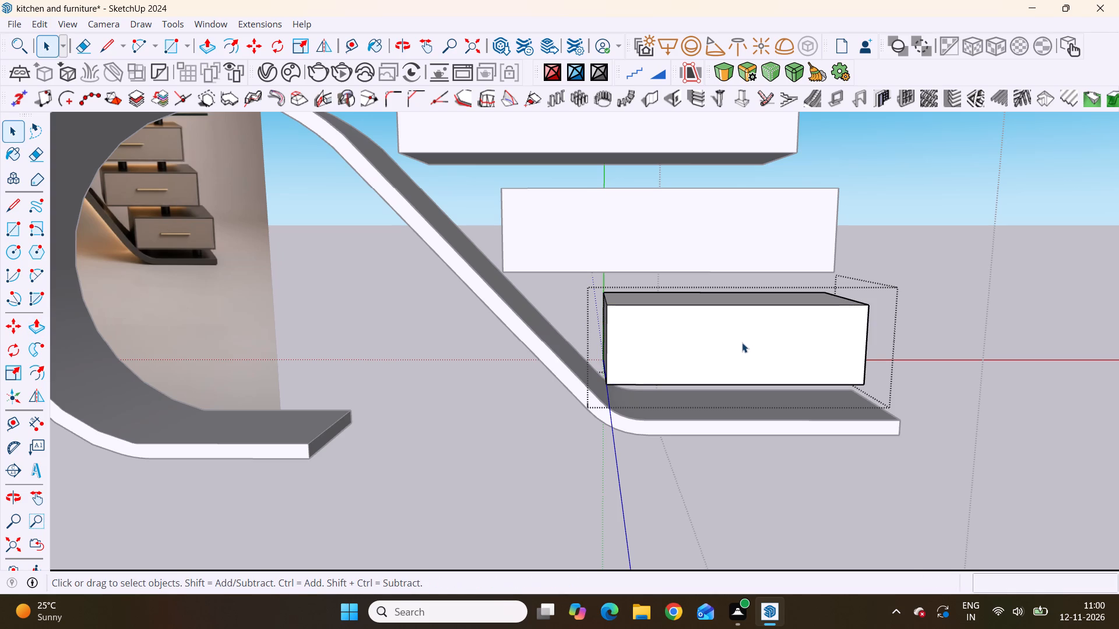
pyautogui.doubleClick(740, 347)
pyautogui.click(740, 347)
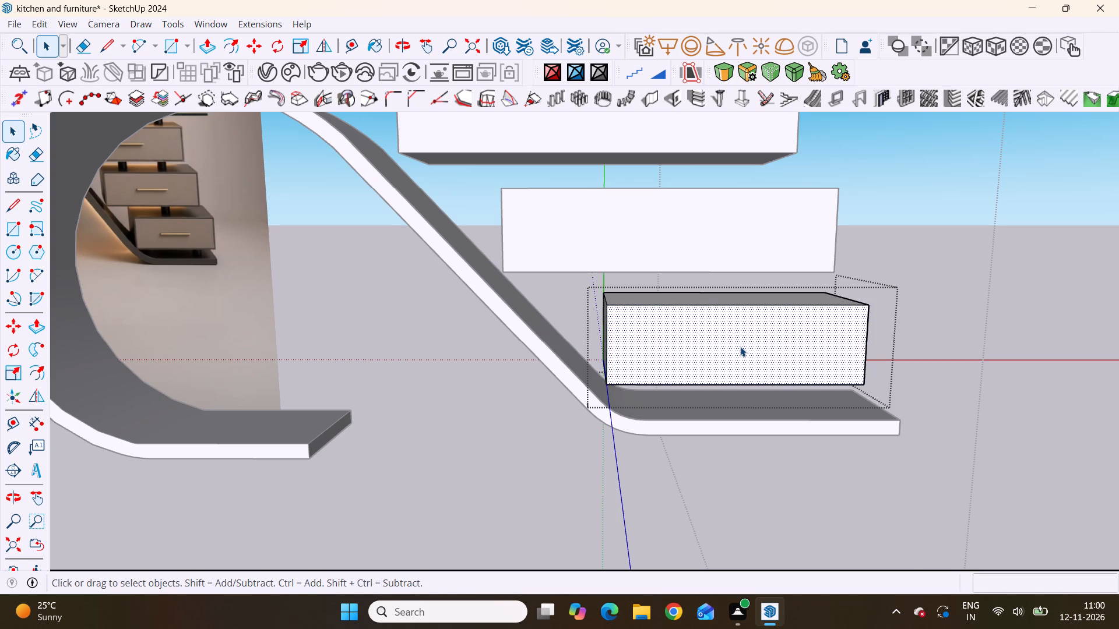
pyautogui.click(740, 347)
pyautogui.press('r')
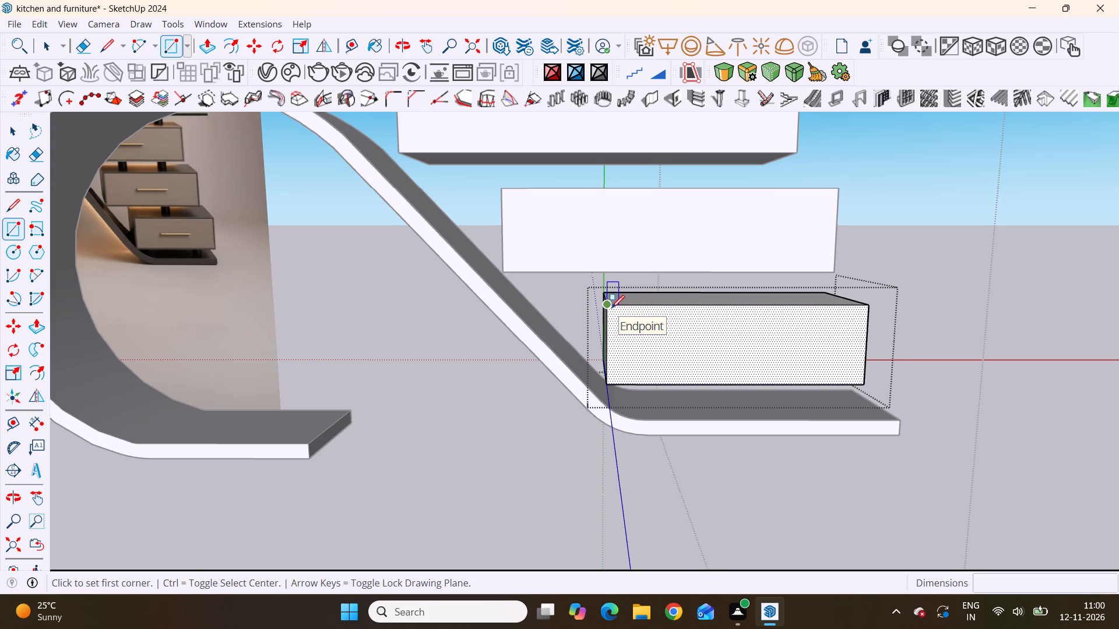
pyautogui.moveTo(611, 308); pyautogui.dragTo(614, 314)
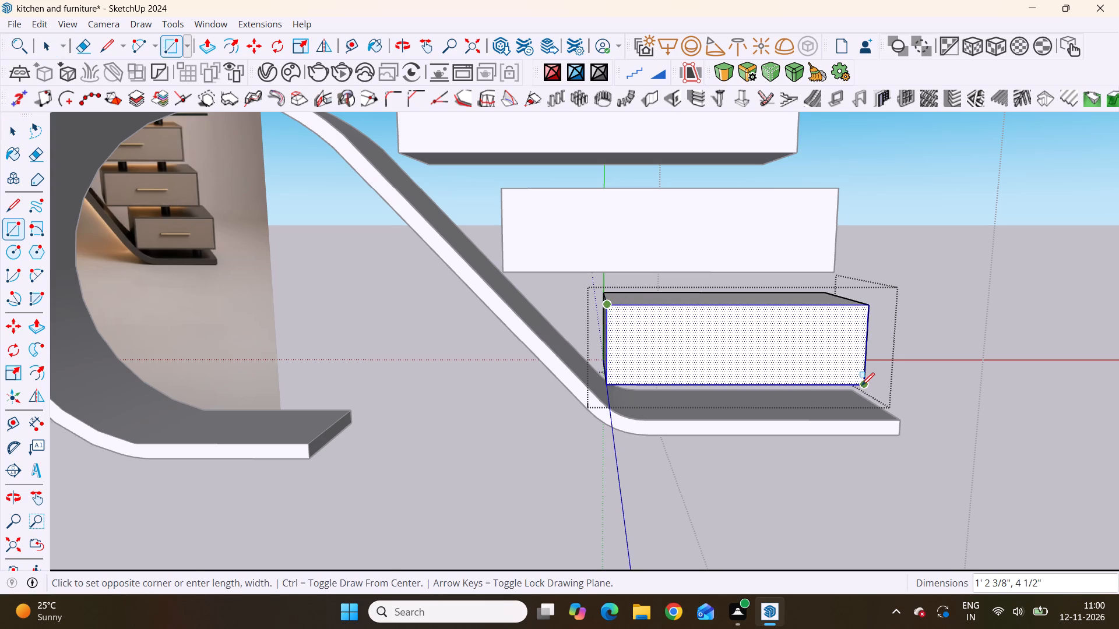
pyautogui.click(862, 386)
pyautogui.press('space')
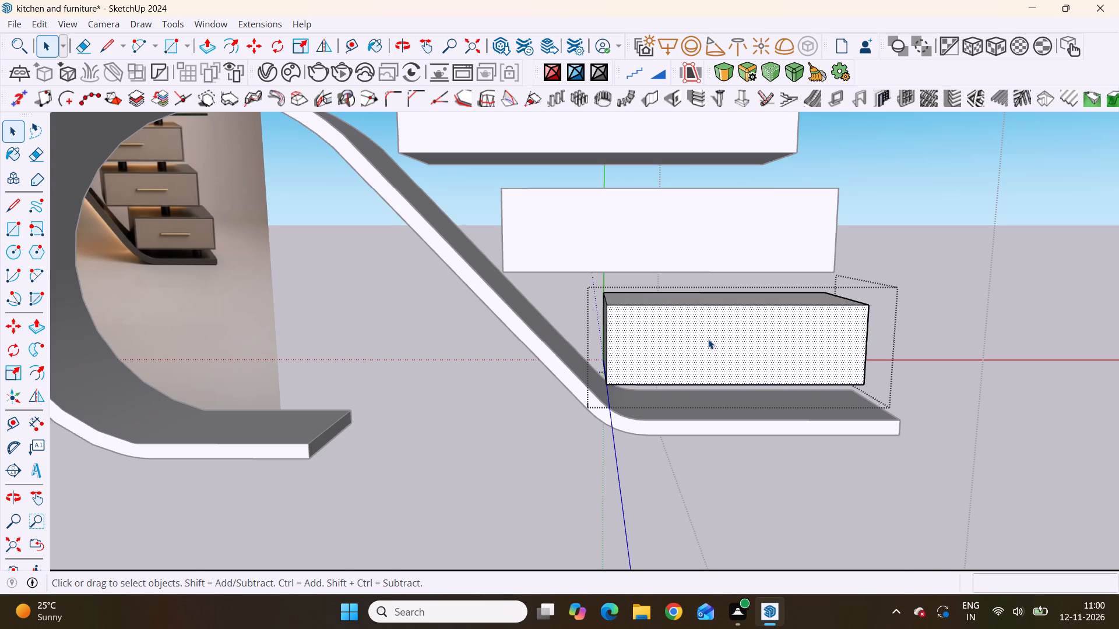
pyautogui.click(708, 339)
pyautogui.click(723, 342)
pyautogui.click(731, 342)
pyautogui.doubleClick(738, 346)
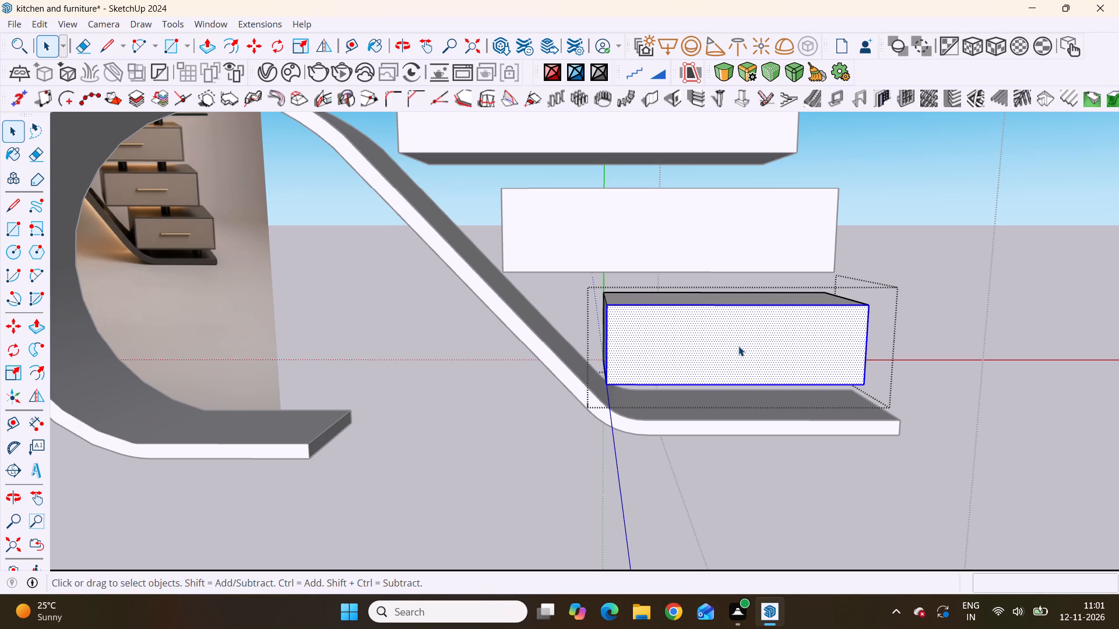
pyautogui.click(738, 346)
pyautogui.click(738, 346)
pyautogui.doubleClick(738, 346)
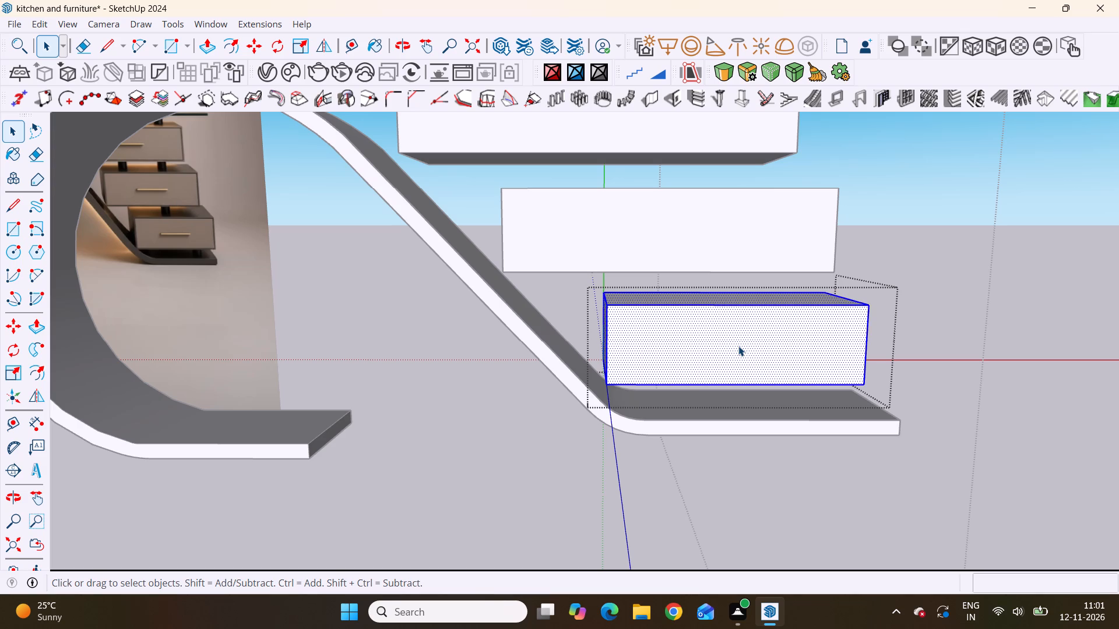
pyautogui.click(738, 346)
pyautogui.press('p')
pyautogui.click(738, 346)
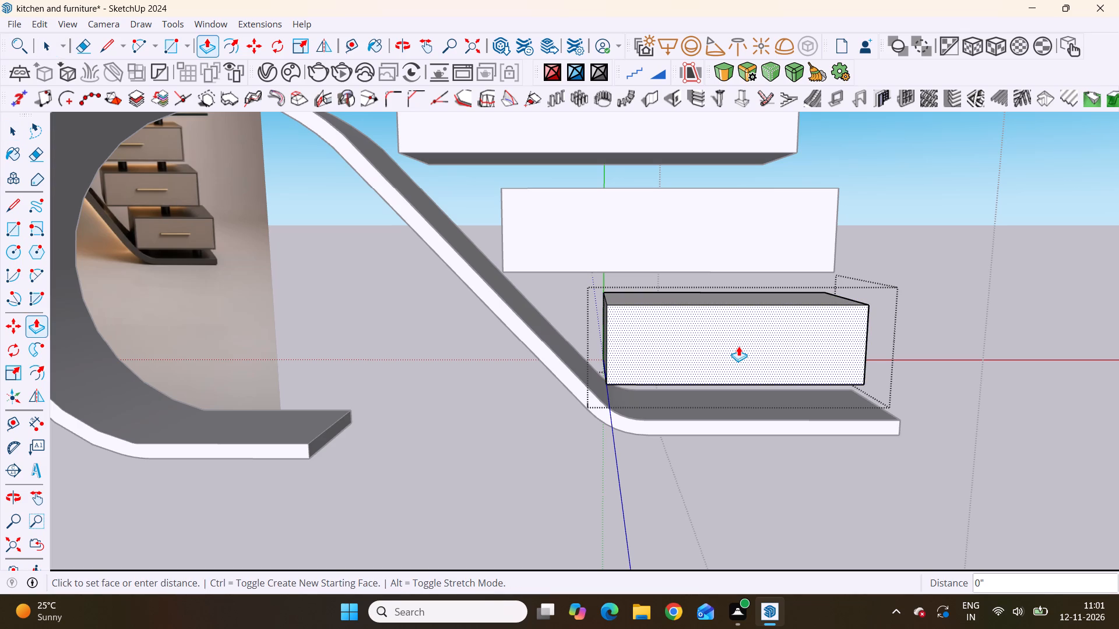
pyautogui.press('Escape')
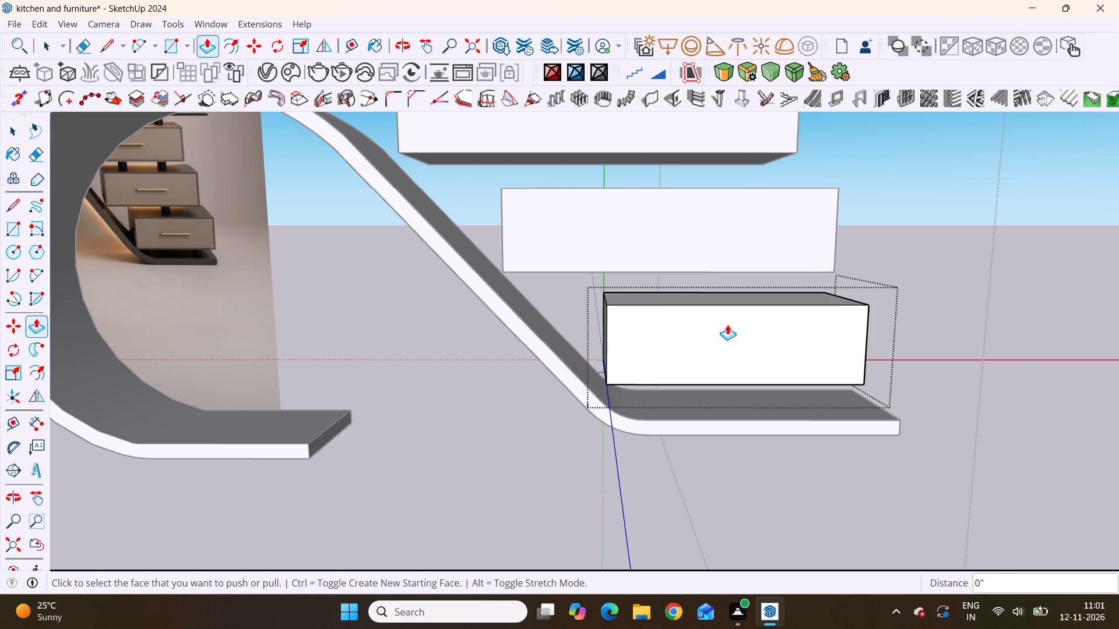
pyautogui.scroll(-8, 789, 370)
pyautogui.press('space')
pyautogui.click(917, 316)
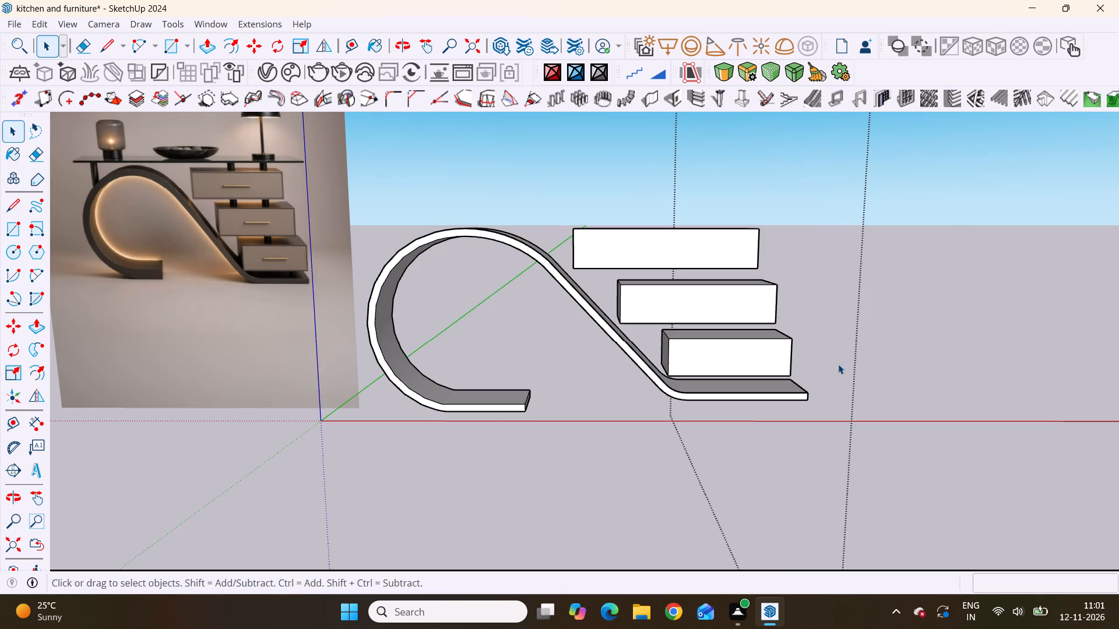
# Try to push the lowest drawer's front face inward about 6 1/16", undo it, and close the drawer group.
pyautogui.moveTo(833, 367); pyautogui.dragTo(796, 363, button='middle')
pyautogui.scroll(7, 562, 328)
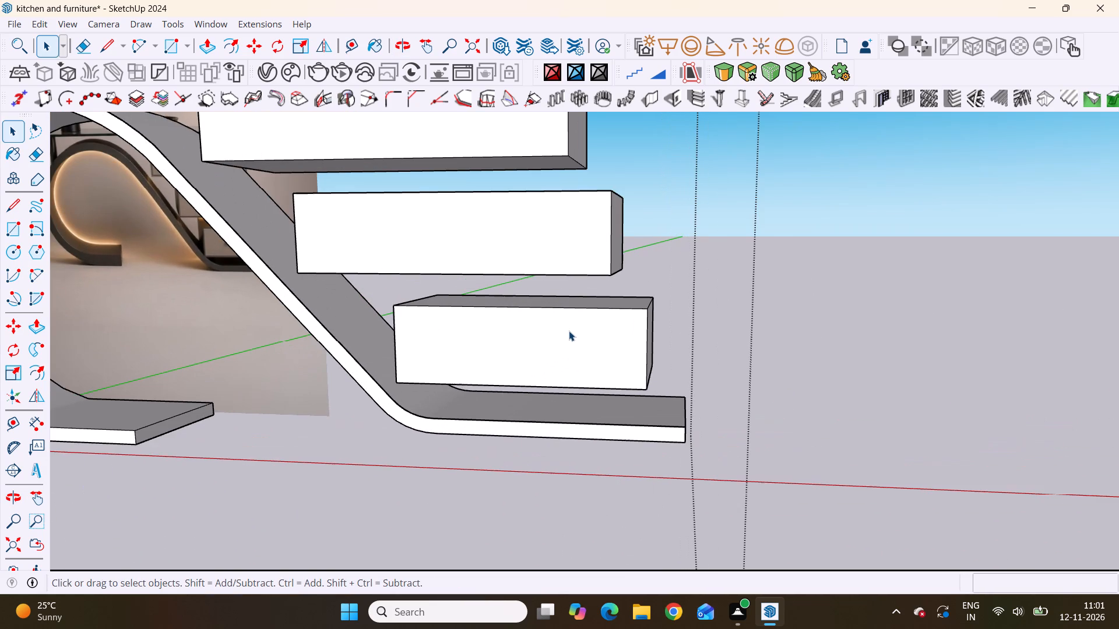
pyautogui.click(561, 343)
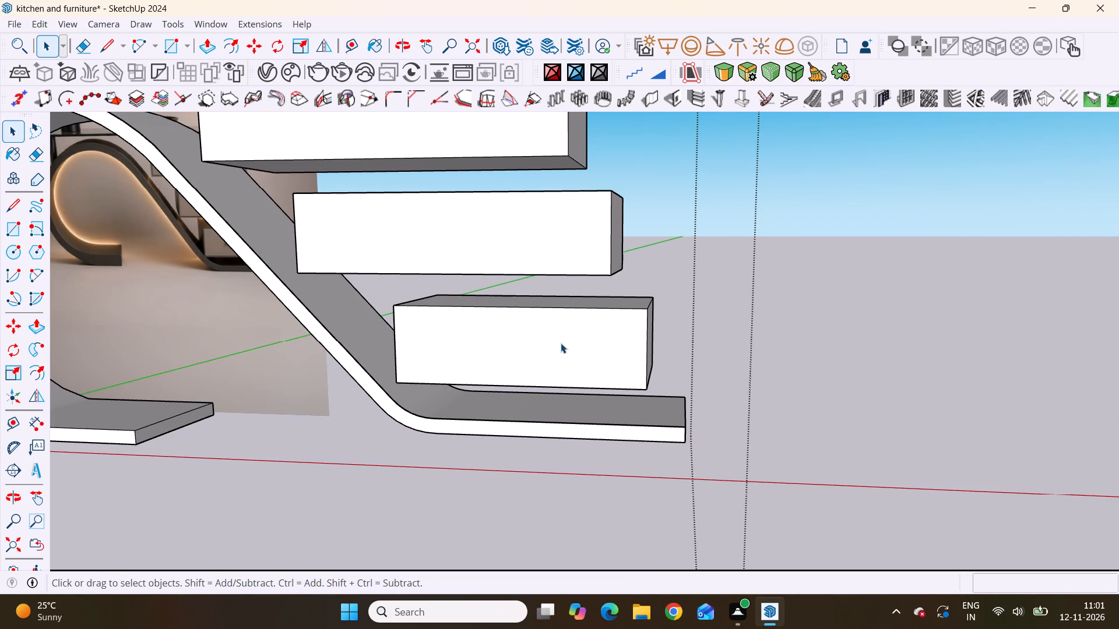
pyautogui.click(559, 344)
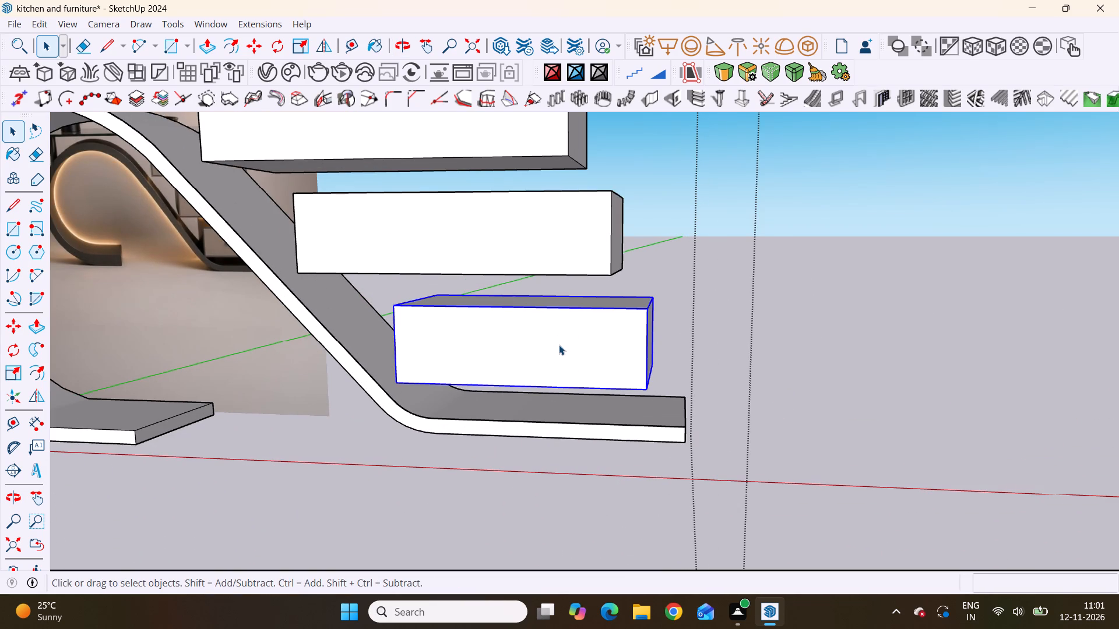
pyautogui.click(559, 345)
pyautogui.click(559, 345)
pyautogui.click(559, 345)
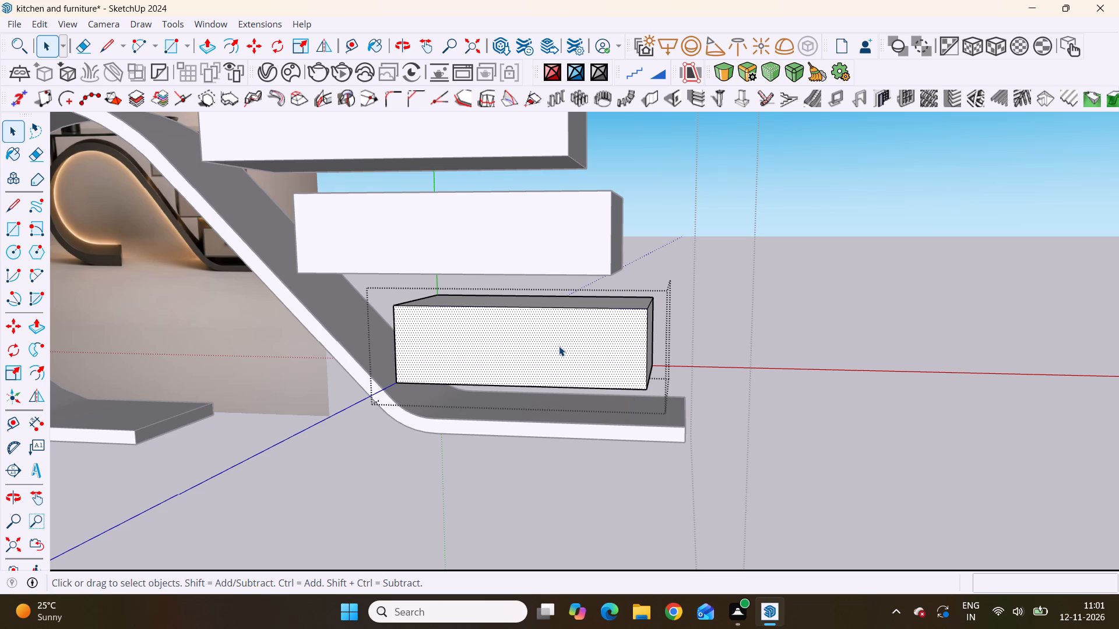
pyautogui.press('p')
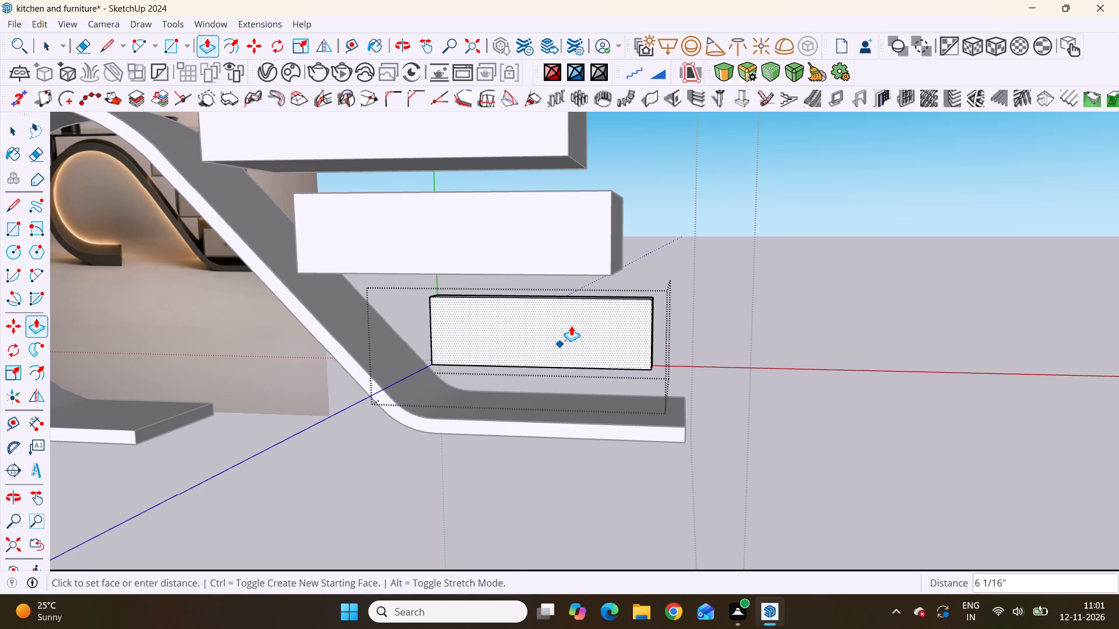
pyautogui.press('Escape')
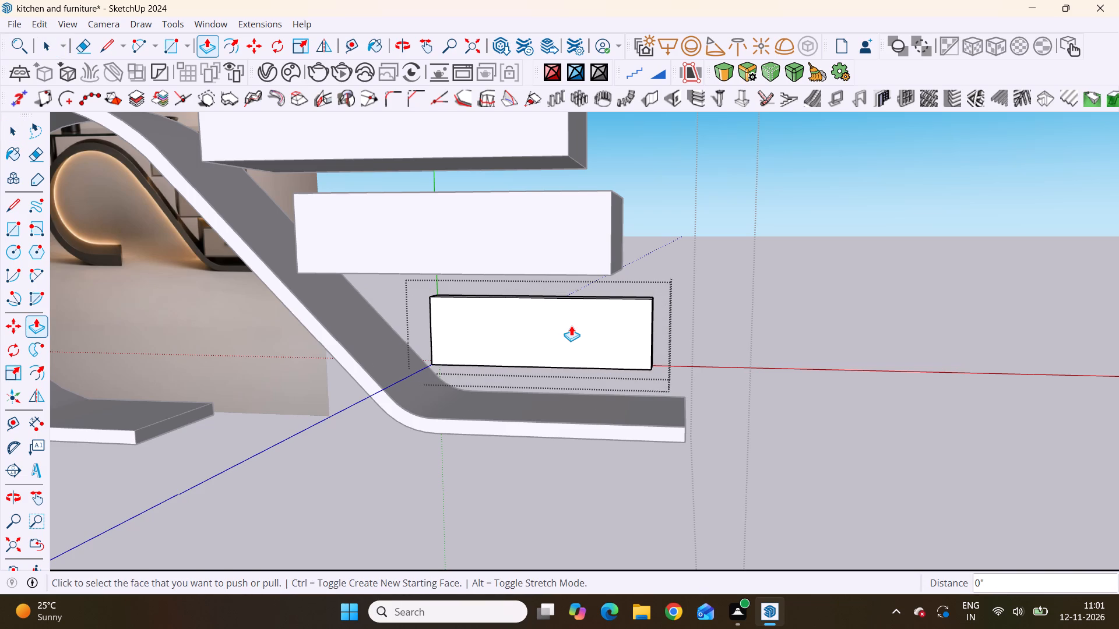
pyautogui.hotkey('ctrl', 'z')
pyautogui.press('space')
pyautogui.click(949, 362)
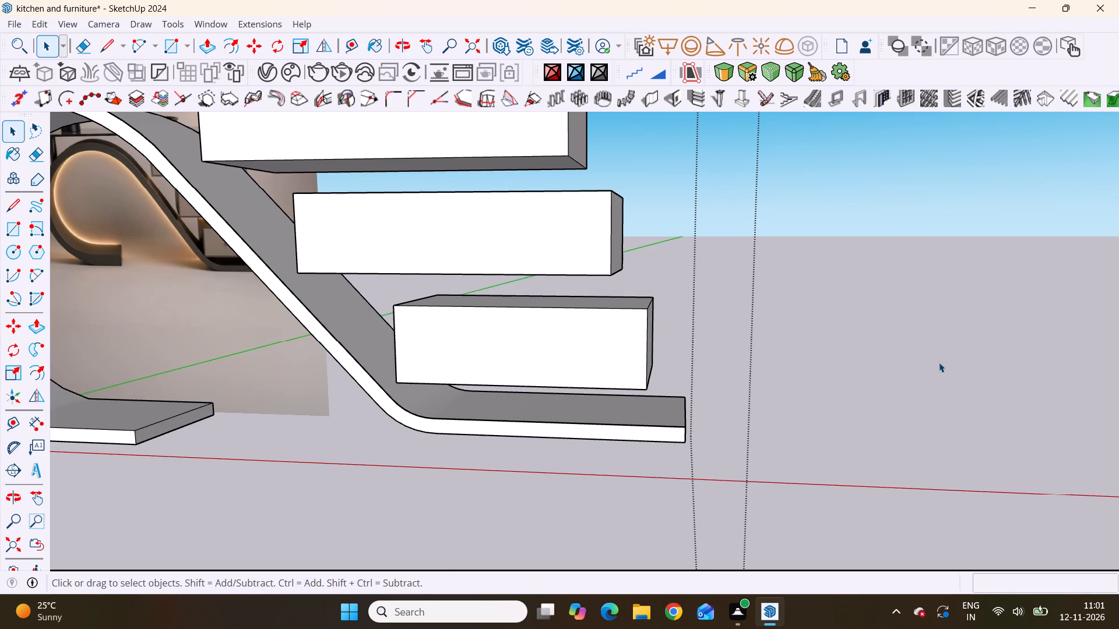
# Examine the curved base and three drawers from different views beside the reference image.
pyautogui.scroll(-10, 836, 373)
pyautogui.moveTo(806, 365); pyautogui.dragTo(831, 373, button='middle')
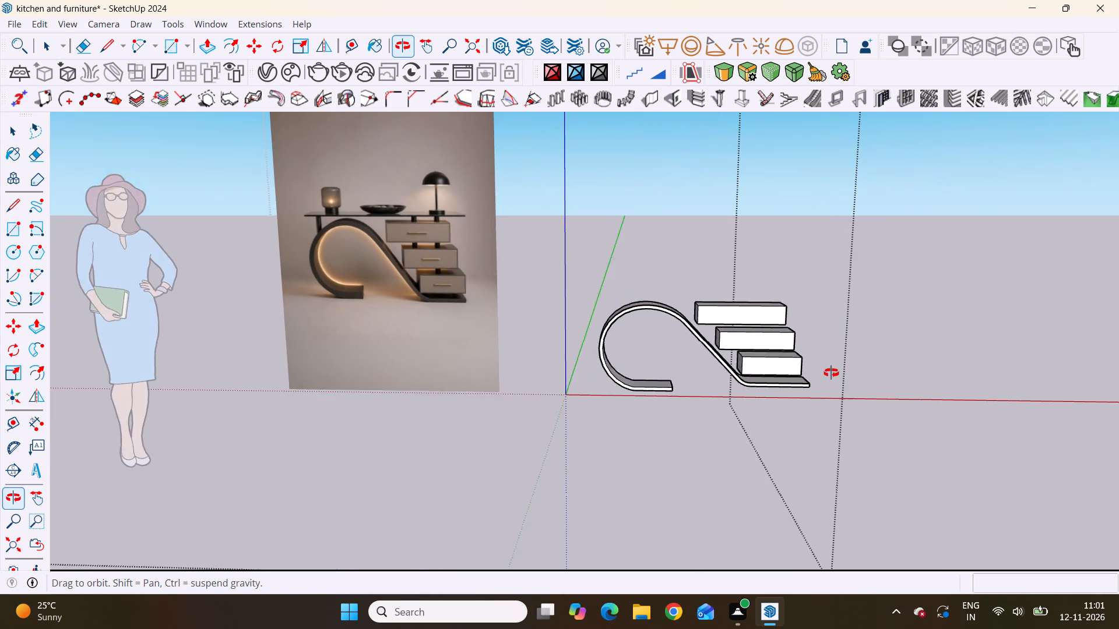
pyautogui.moveTo(831, 373); pyautogui.dragTo(832, 374, button='middle')
pyautogui.scroll(2, 831, 373)
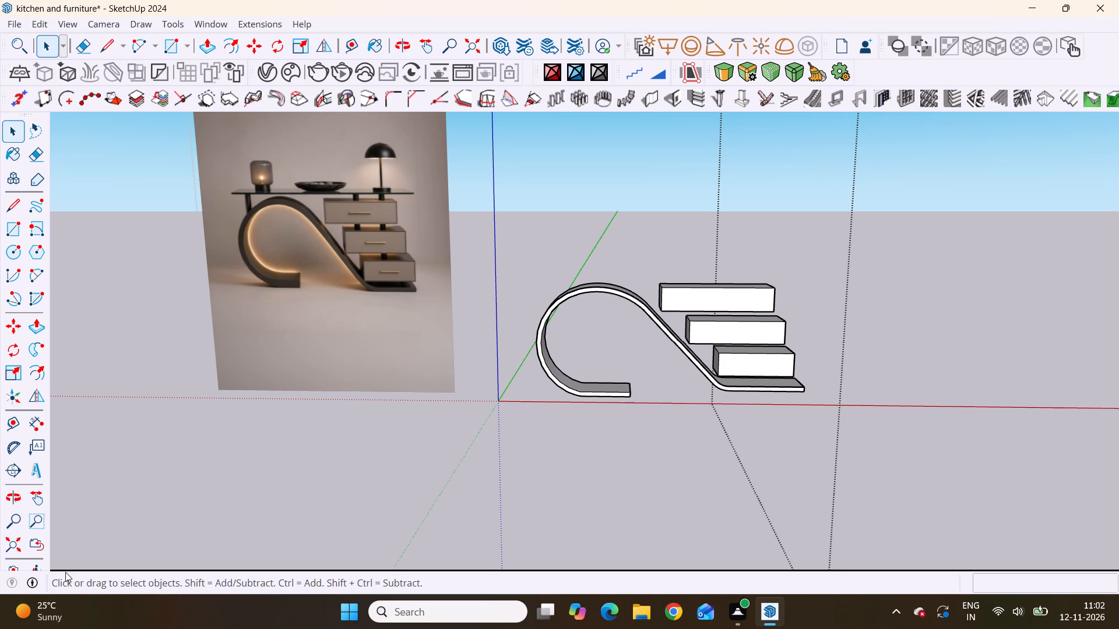
pyautogui.scroll(-4, 169, 578)
pyautogui.scroll(-5, 671, 388)
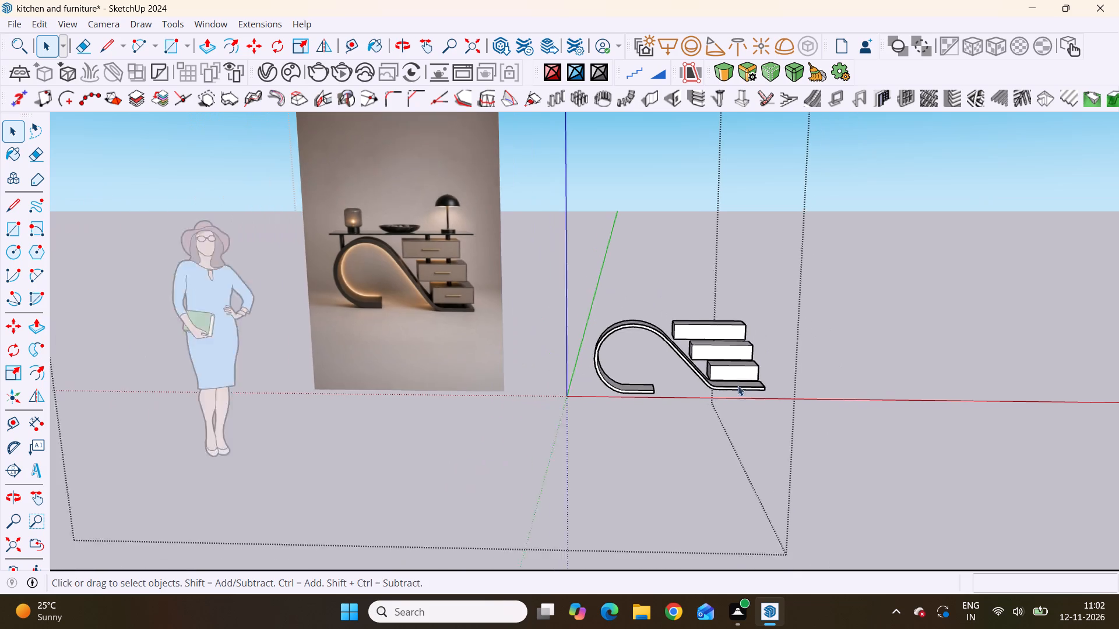
pyautogui.moveTo(749, 380); pyautogui.dragTo(731, 341, button='middle')
pyautogui.scroll(4, 731, 340)
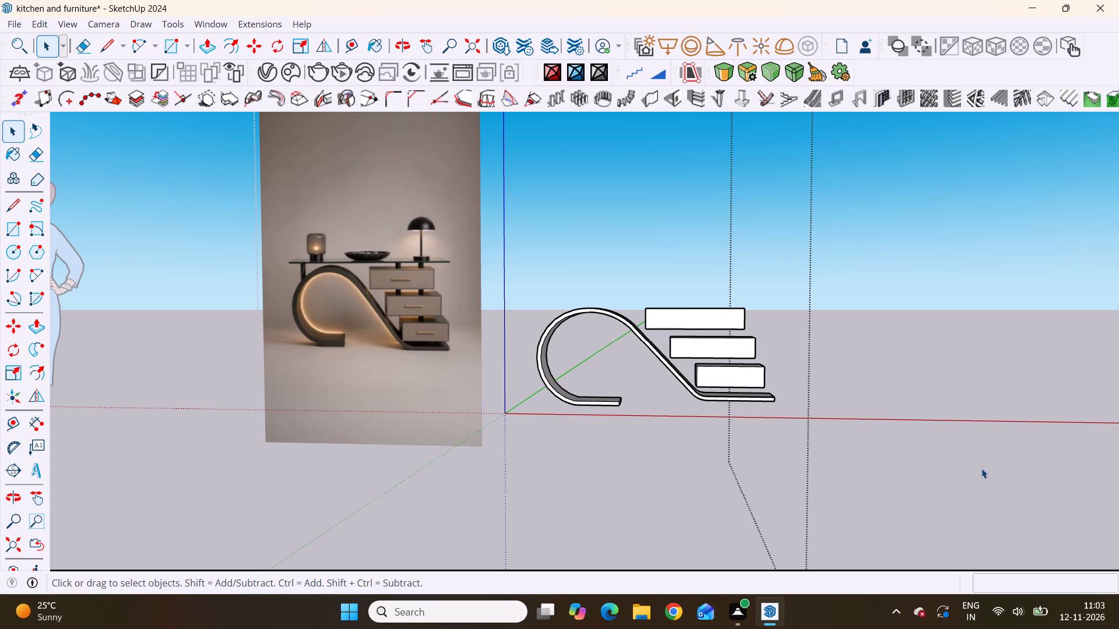
# Open the top drawer for editing and offset its front face outline inward by 18 mm.
pyautogui.scroll(5, 707, 280)
pyautogui.click(705, 371)
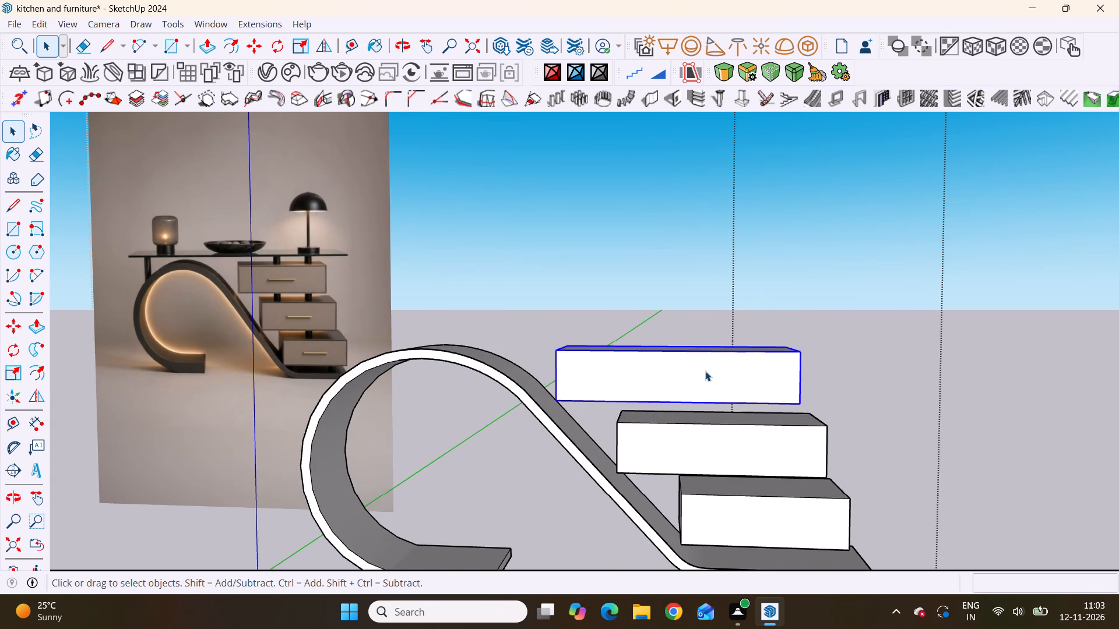
pyautogui.doubleClick(709, 371)
pyautogui.click(709, 371)
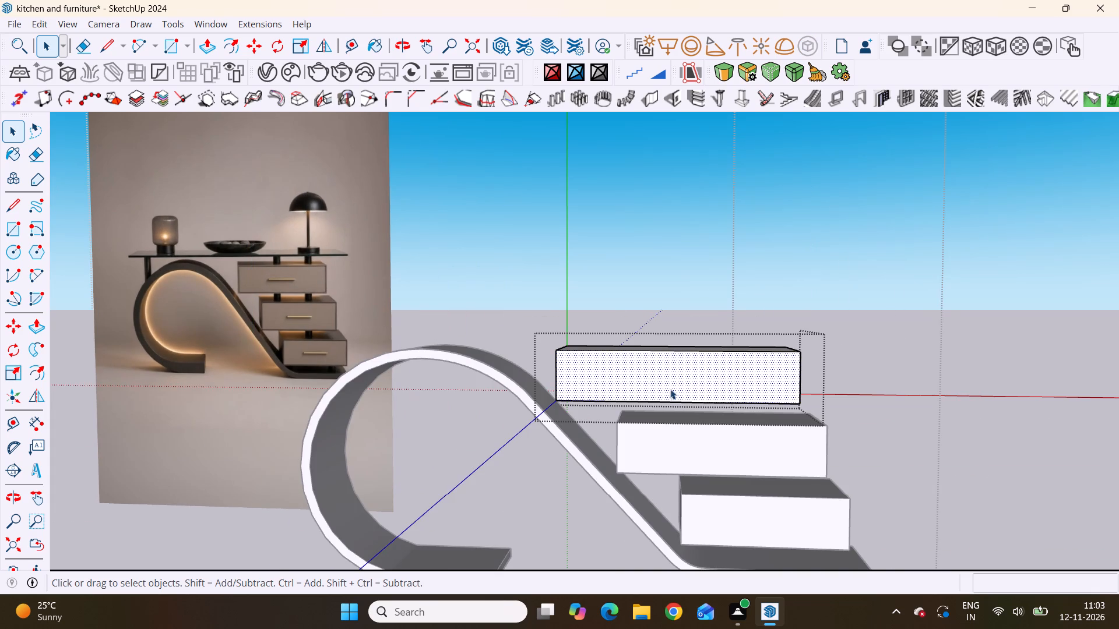
pyautogui.scroll(2, 664, 391)
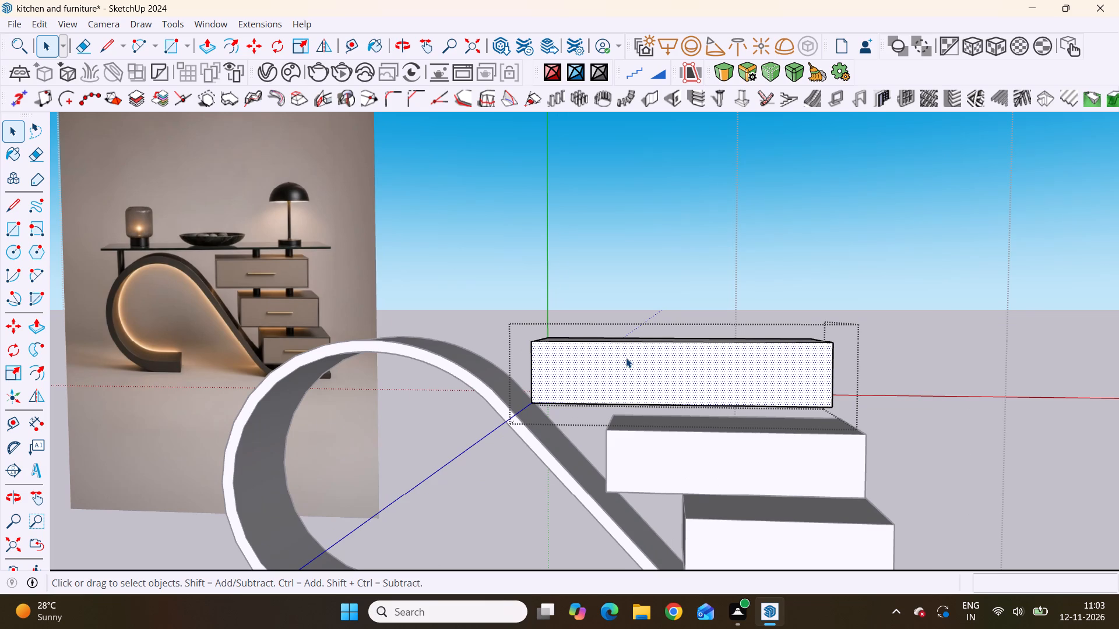
pyautogui.scroll(2, 651, 370)
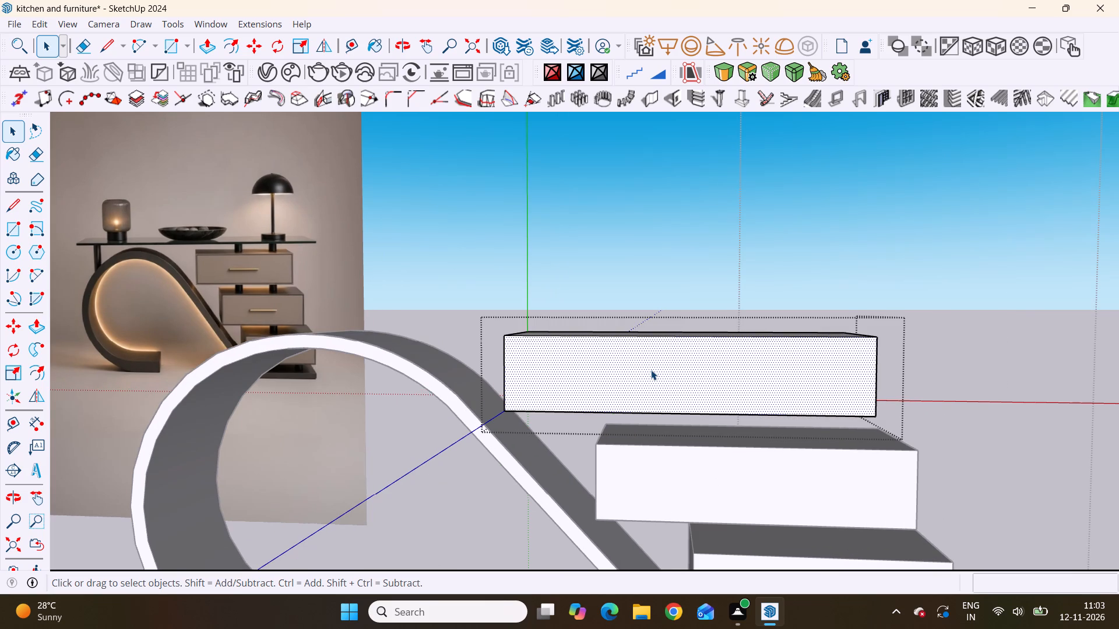
pyautogui.press('f')
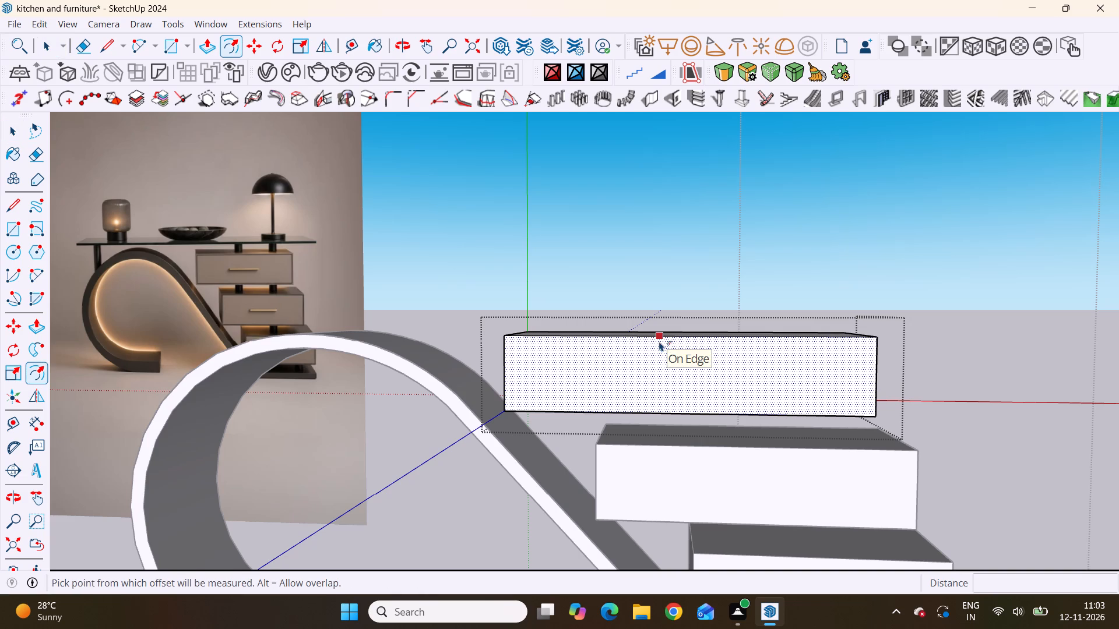
pyautogui.click(660, 344)
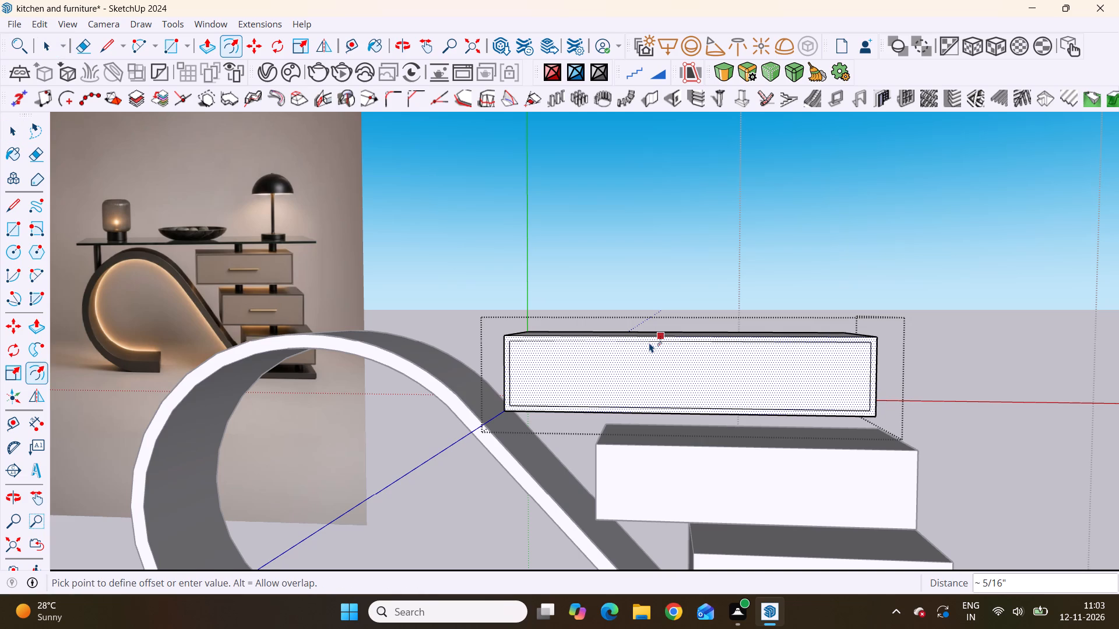
pyautogui.write('18')
pyautogui.write('mm')
pyautogui.press('Return')
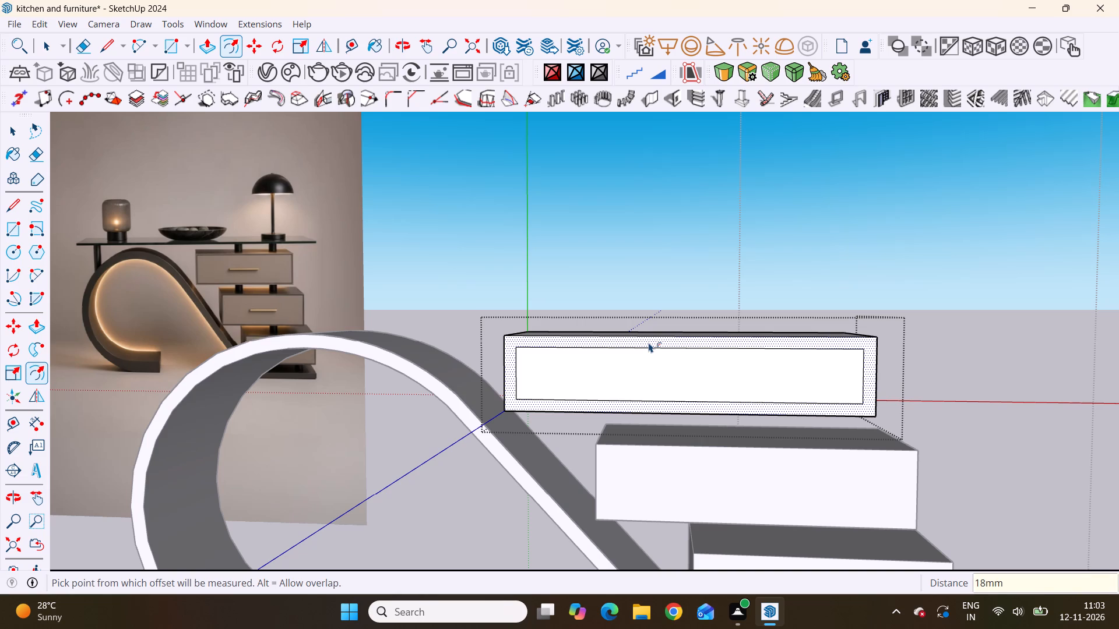
# Compare the top drawer's front border with the drawer in the reference image, and close the drawer group.
pyautogui.scroll(-5, 649, 348)
pyautogui.scroll(-3, 659, 399)
pyautogui.moveTo(667, 398); pyautogui.dragTo(694, 403, button='middle')
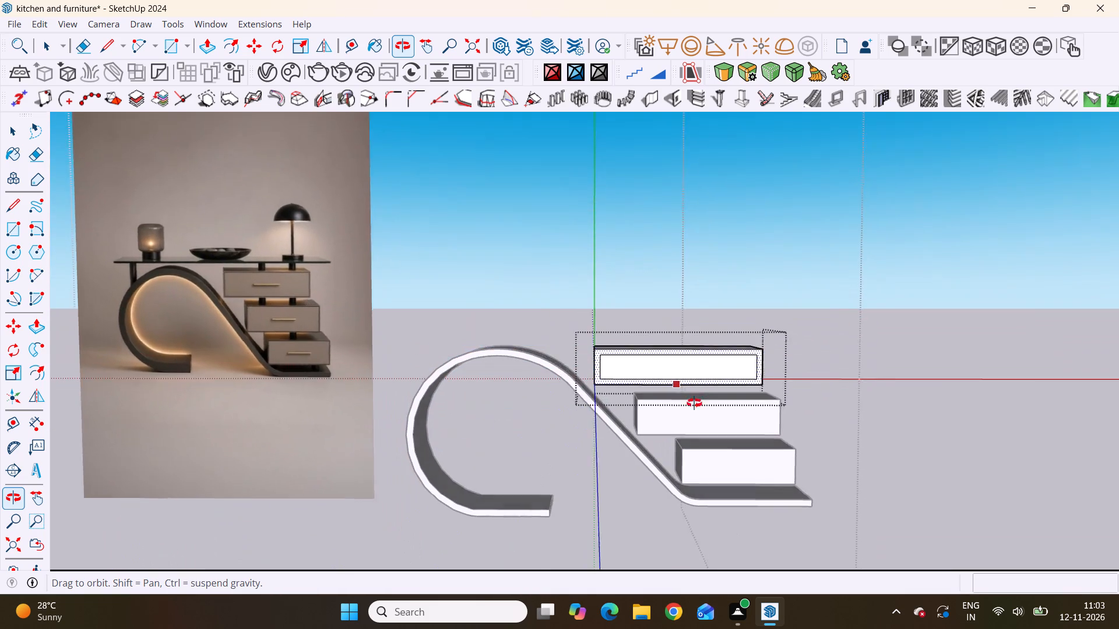
pyautogui.moveTo(694, 403); pyautogui.dragTo(677, 395, button='middle')
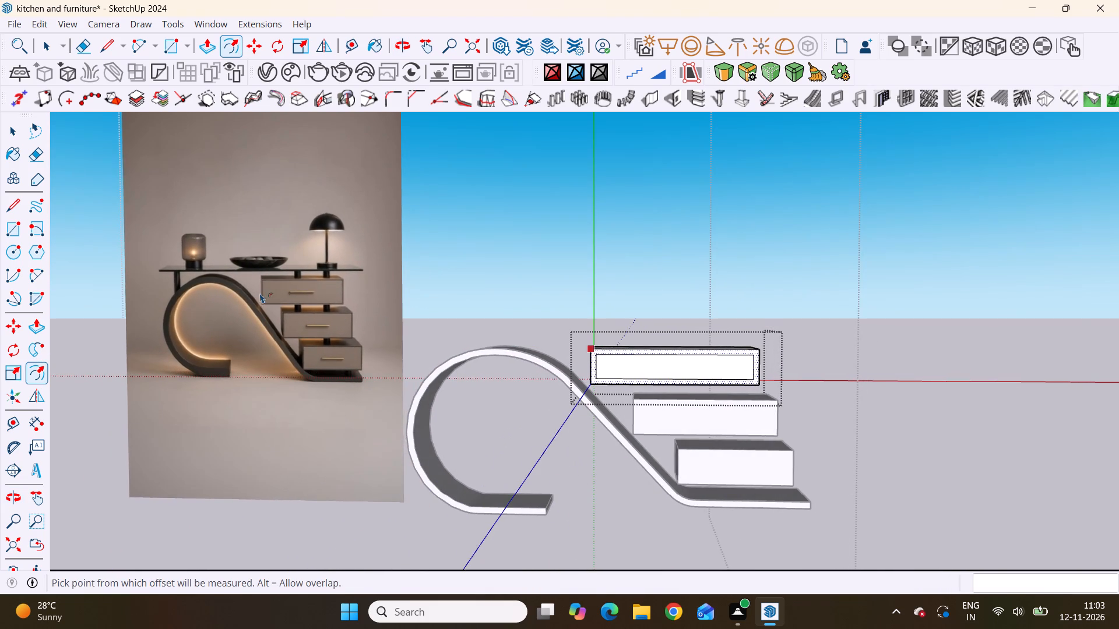
pyautogui.scroll(20, 258, 288)
pyautogui.scroll(1, 258, 288)
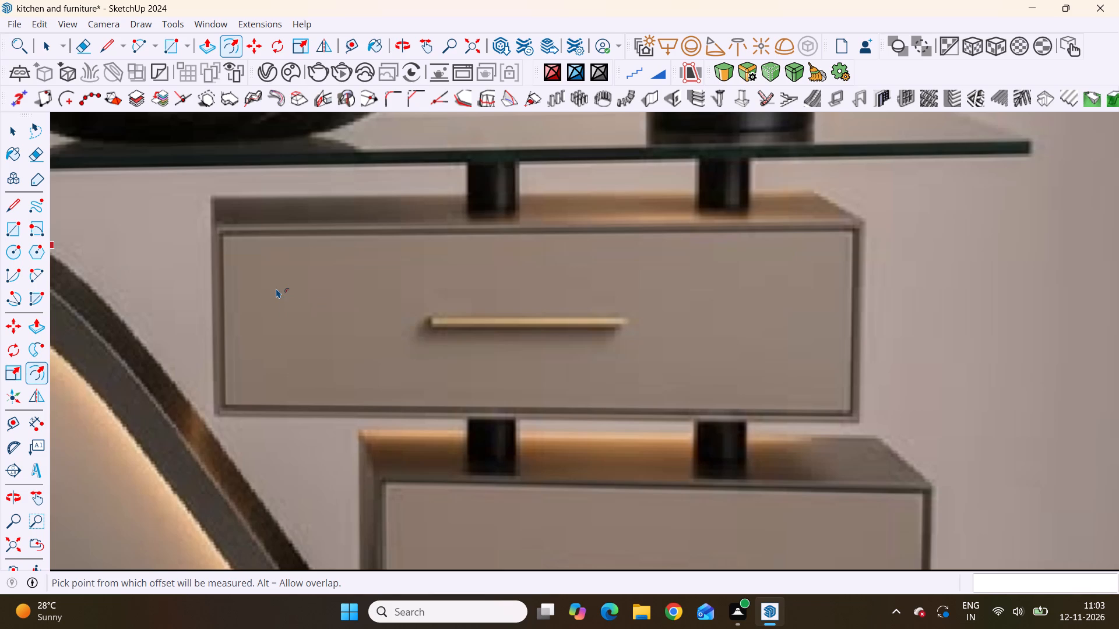
pyautogui.scroll(-20, 276, 288)
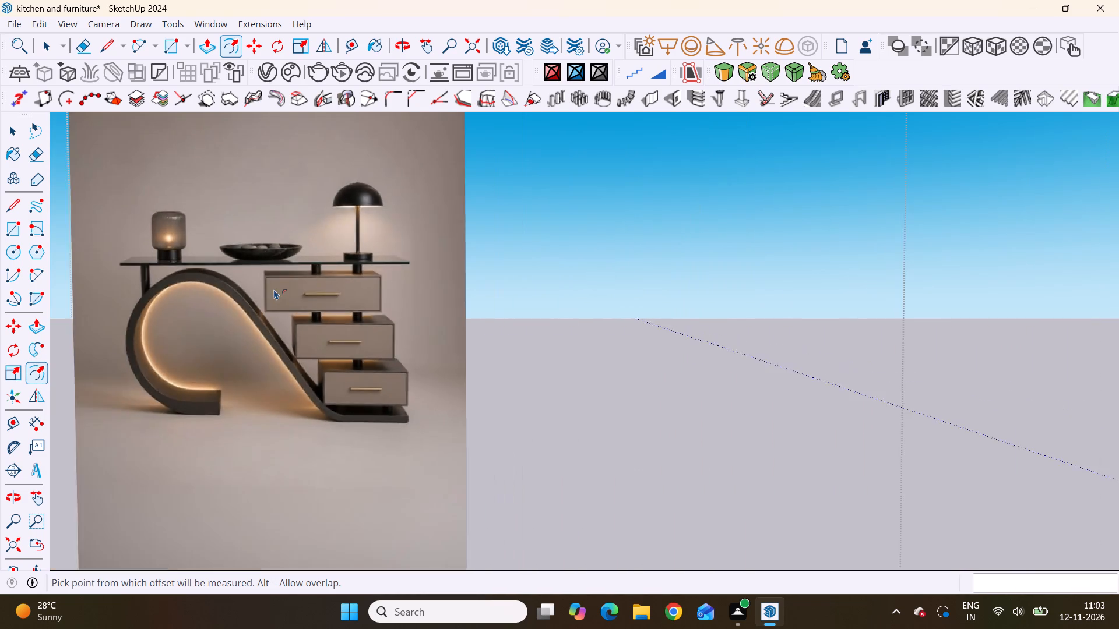
pyautogui.scroll(-7, 274, 289)
pyautogui.scroll(11, 416, 318)
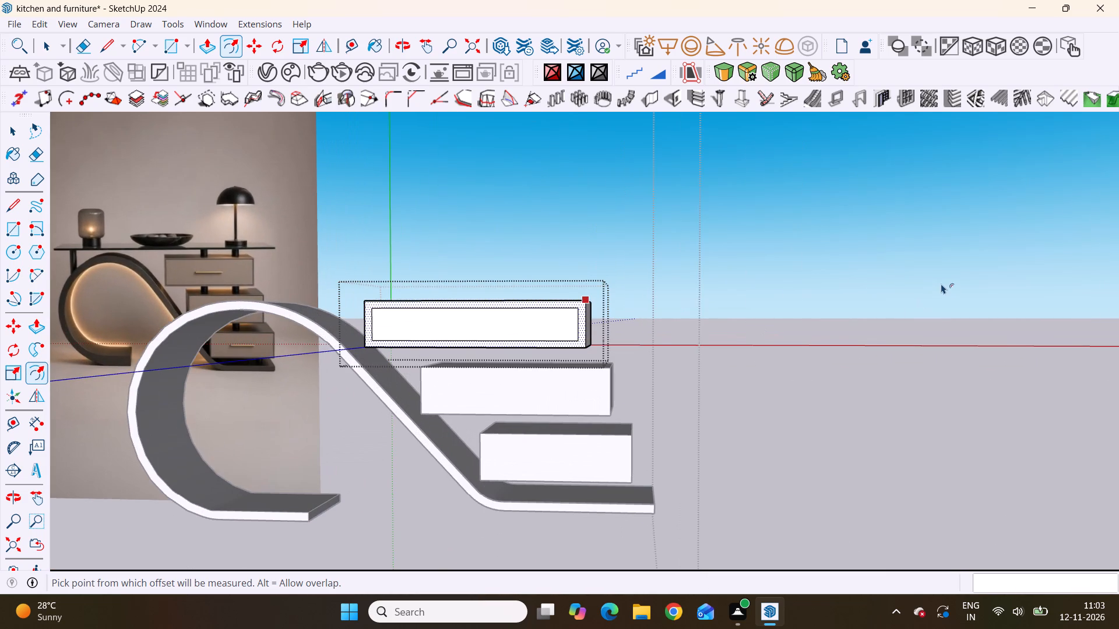
pyautogui.press('space')
pyautogui.click(864, 252)
pyautogui.scroll(3, 499, 324)
pyautogui.moveTo(543, 325); pyautogui.dragTo(575, 337, button='middle')
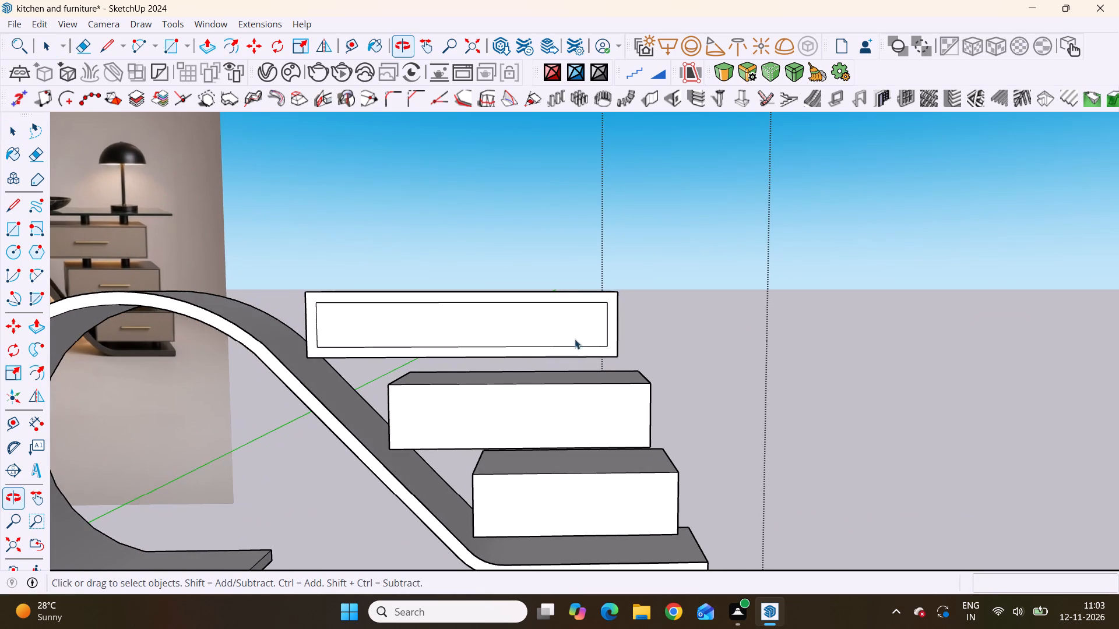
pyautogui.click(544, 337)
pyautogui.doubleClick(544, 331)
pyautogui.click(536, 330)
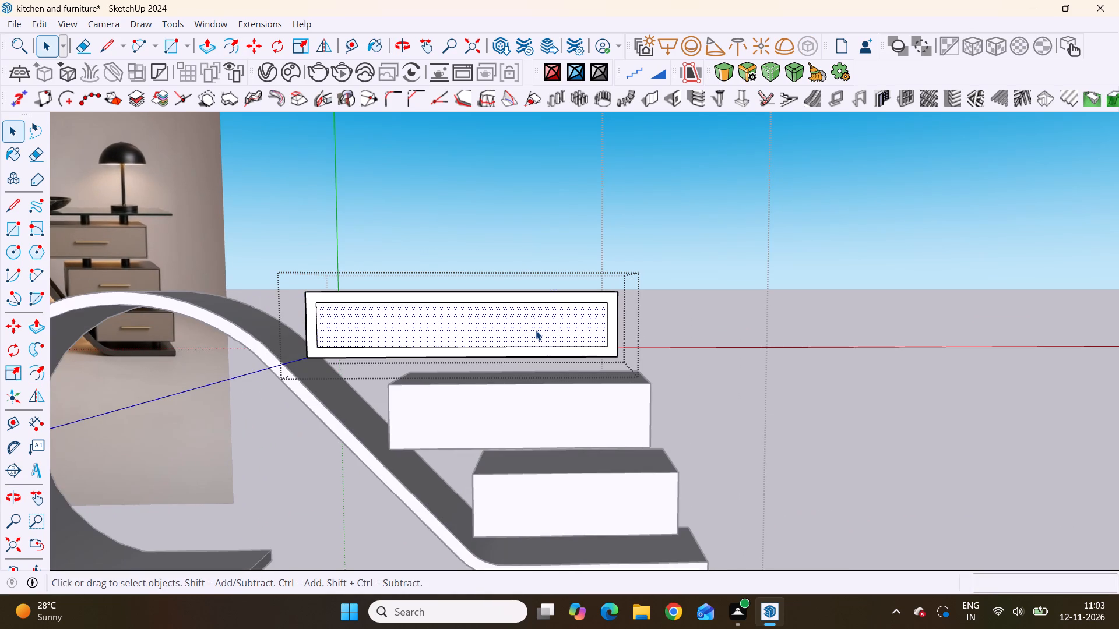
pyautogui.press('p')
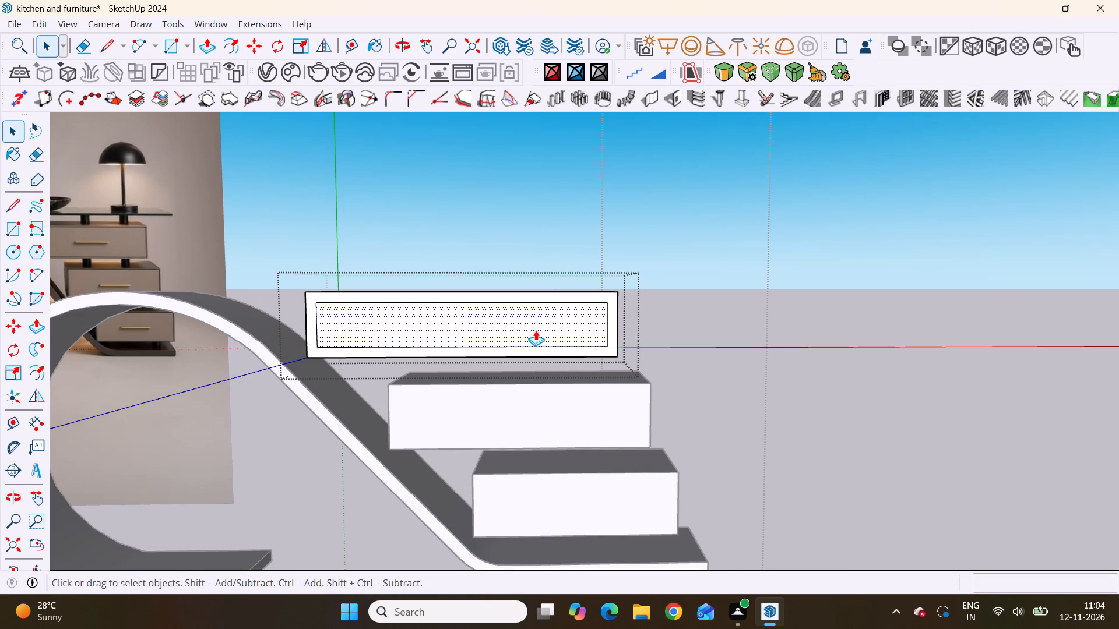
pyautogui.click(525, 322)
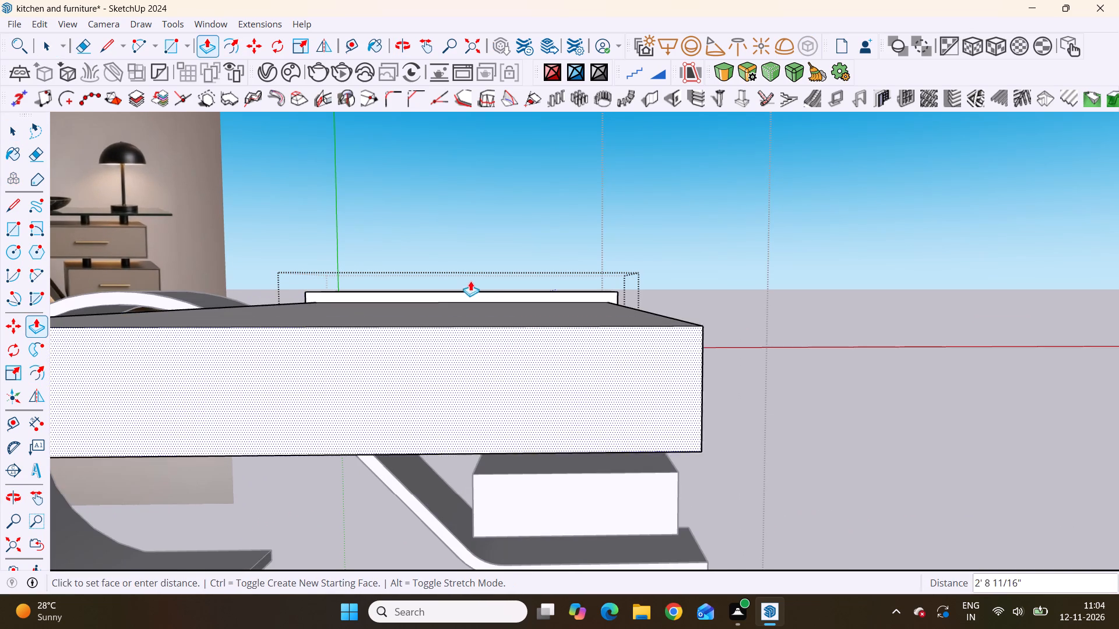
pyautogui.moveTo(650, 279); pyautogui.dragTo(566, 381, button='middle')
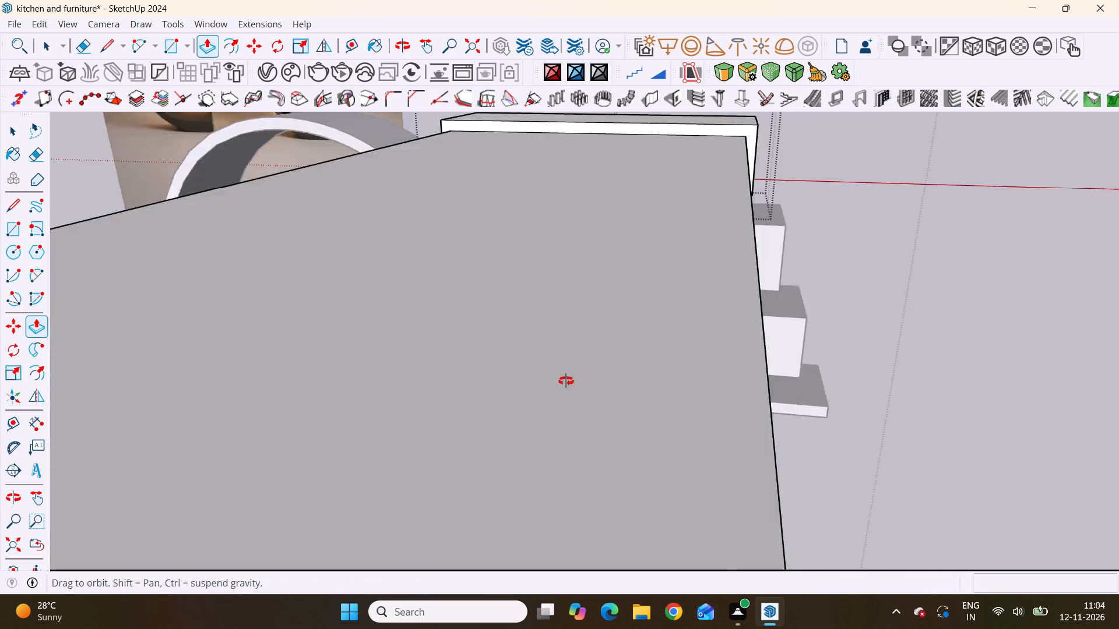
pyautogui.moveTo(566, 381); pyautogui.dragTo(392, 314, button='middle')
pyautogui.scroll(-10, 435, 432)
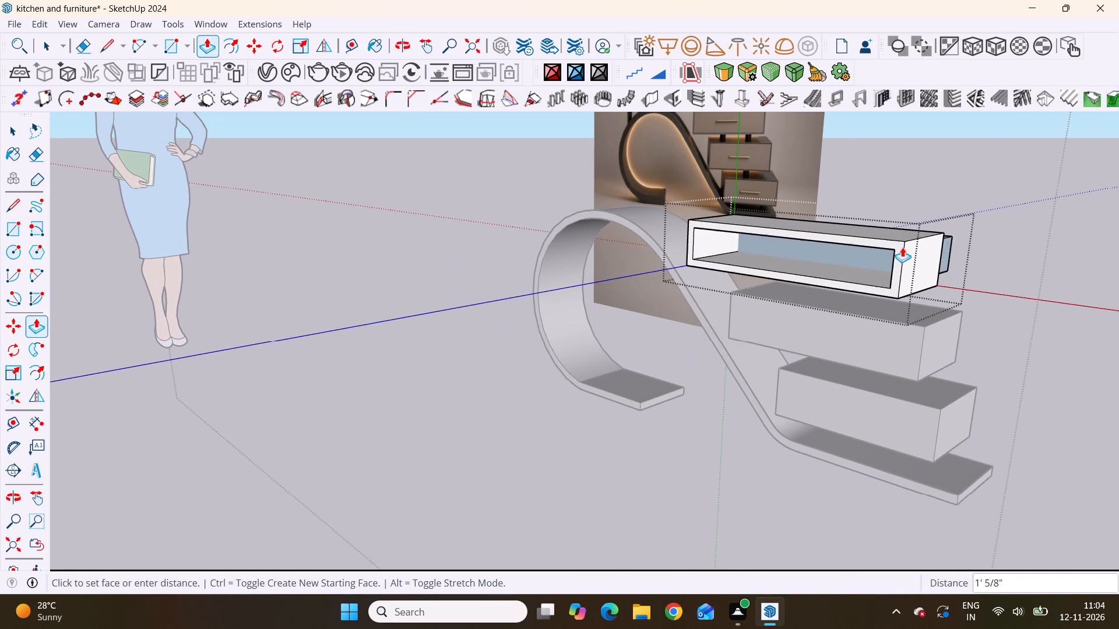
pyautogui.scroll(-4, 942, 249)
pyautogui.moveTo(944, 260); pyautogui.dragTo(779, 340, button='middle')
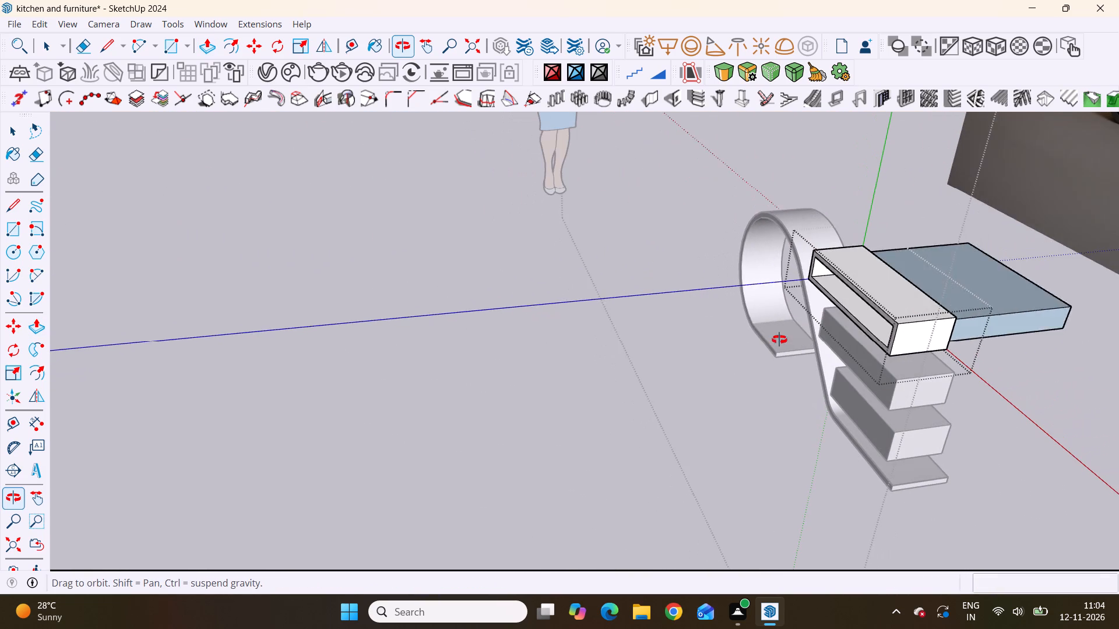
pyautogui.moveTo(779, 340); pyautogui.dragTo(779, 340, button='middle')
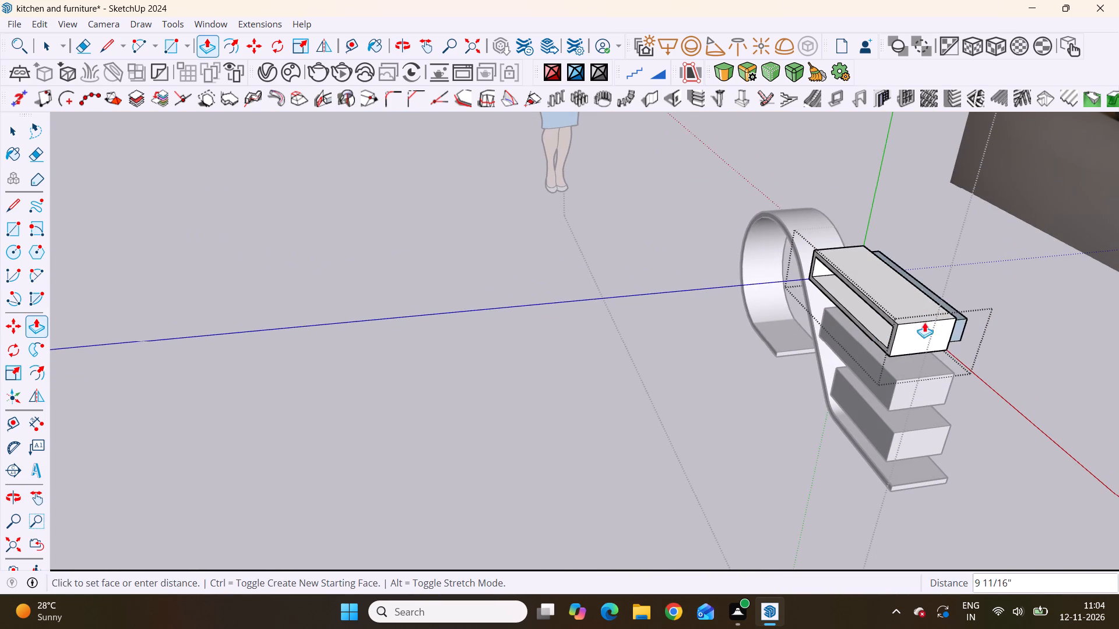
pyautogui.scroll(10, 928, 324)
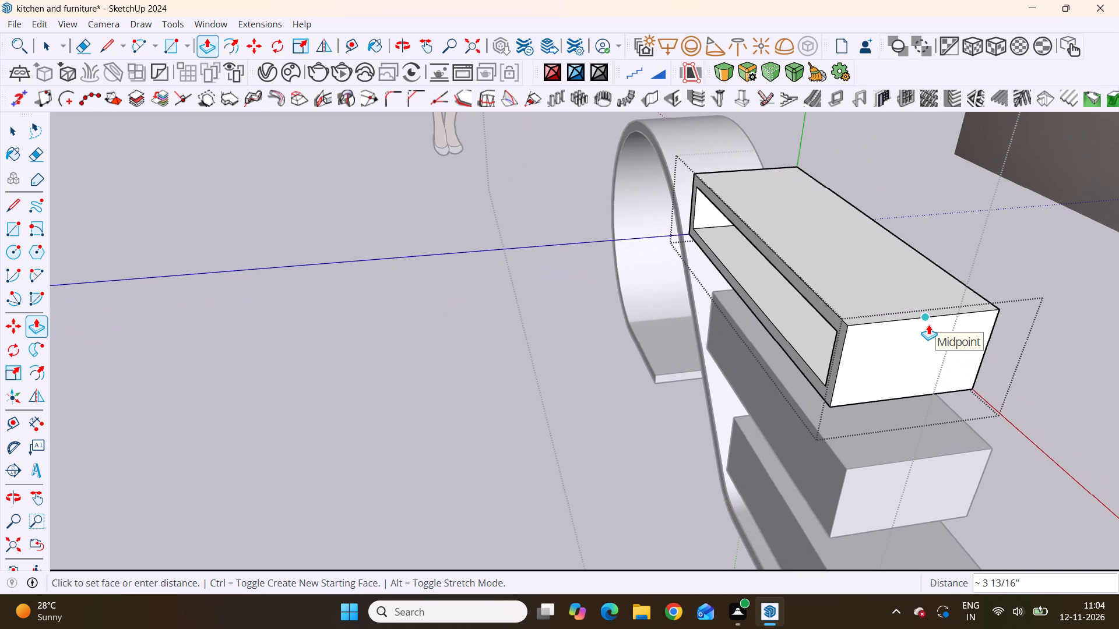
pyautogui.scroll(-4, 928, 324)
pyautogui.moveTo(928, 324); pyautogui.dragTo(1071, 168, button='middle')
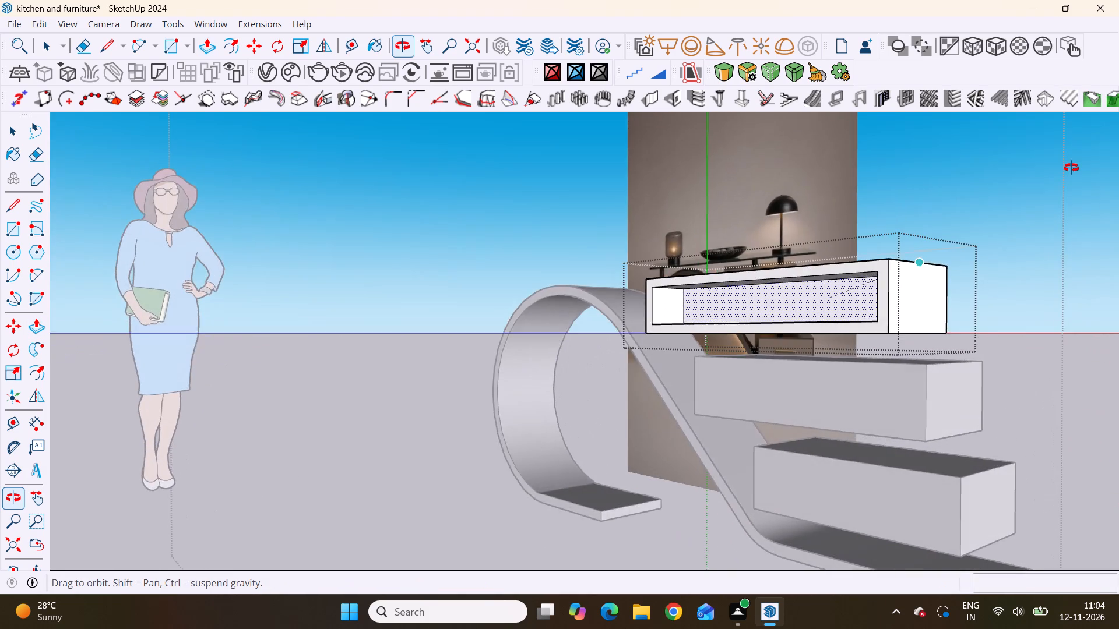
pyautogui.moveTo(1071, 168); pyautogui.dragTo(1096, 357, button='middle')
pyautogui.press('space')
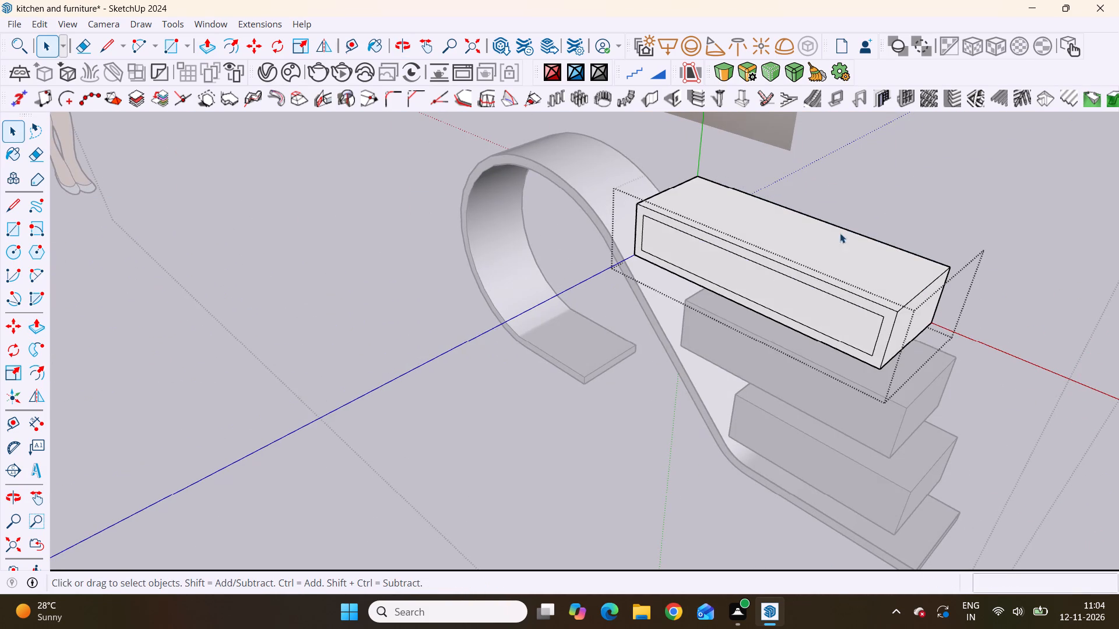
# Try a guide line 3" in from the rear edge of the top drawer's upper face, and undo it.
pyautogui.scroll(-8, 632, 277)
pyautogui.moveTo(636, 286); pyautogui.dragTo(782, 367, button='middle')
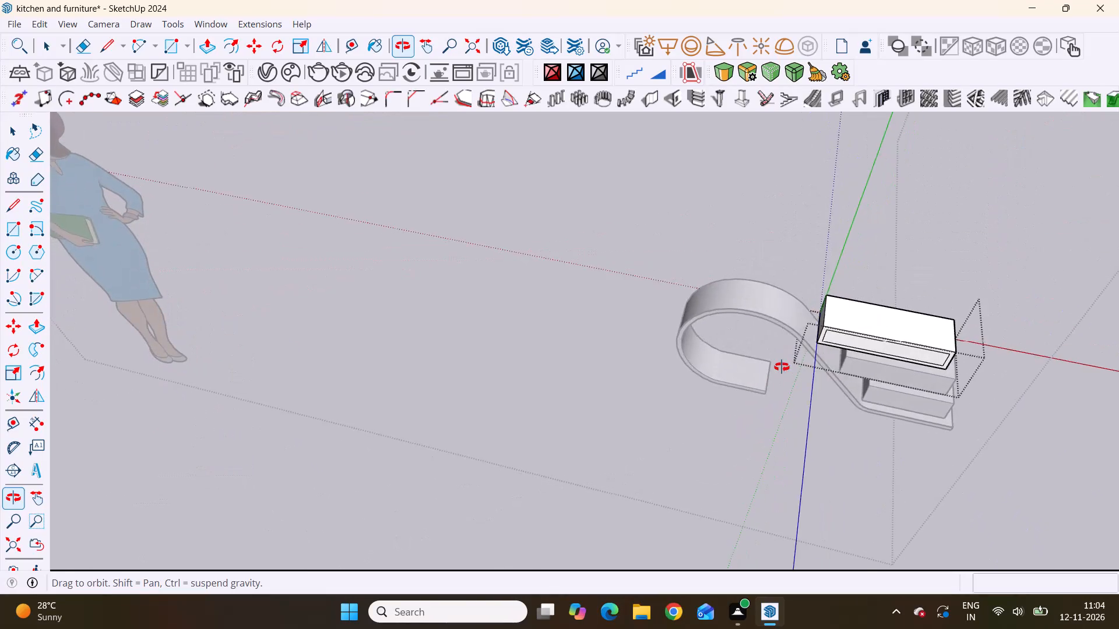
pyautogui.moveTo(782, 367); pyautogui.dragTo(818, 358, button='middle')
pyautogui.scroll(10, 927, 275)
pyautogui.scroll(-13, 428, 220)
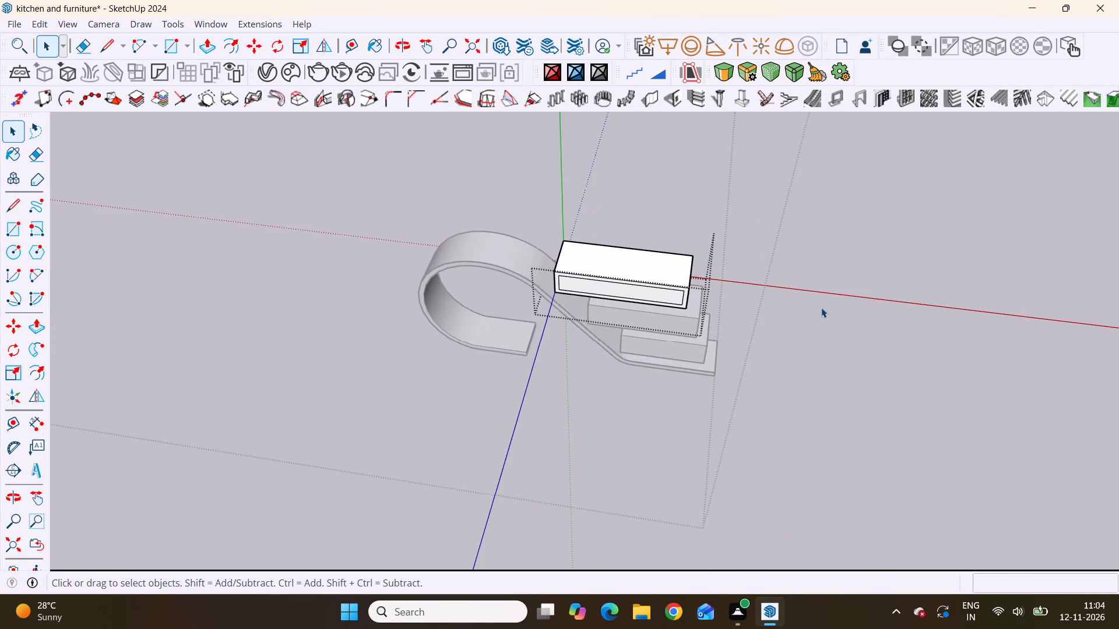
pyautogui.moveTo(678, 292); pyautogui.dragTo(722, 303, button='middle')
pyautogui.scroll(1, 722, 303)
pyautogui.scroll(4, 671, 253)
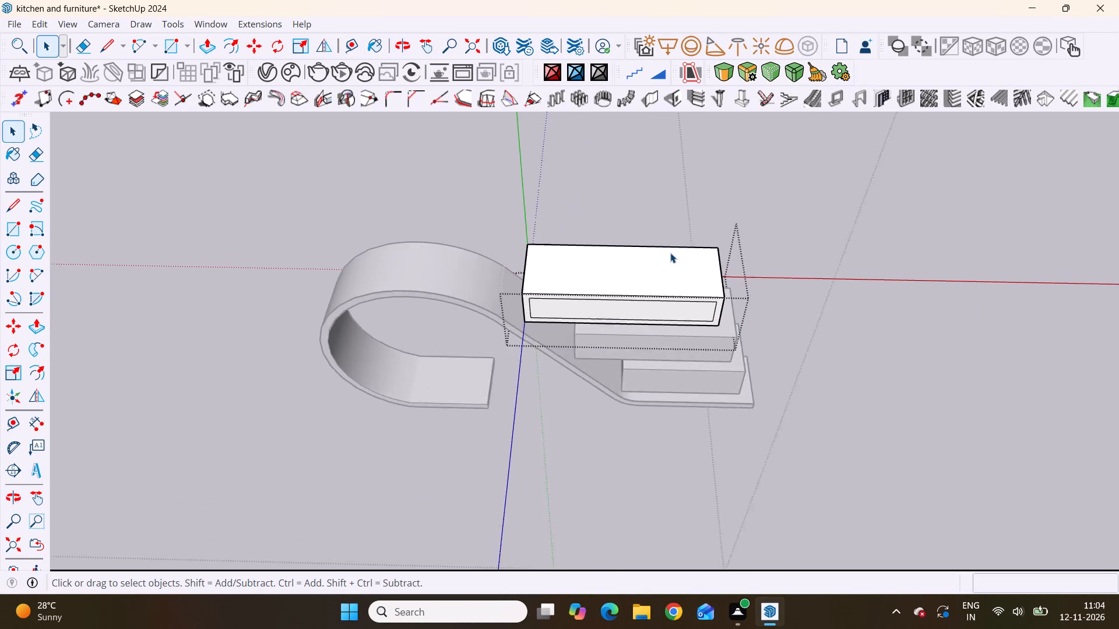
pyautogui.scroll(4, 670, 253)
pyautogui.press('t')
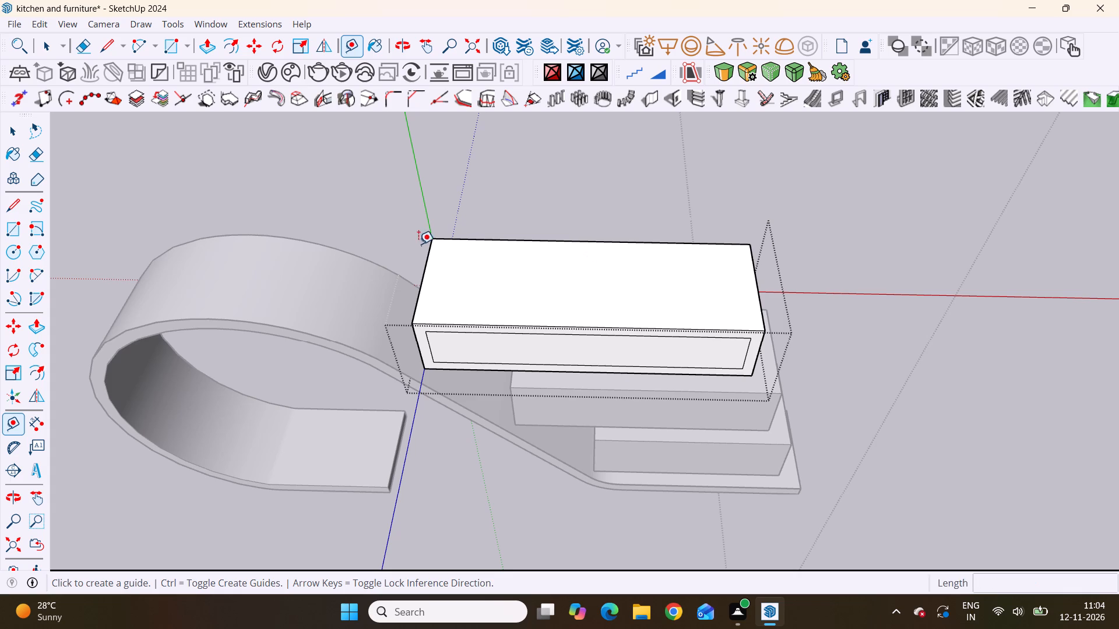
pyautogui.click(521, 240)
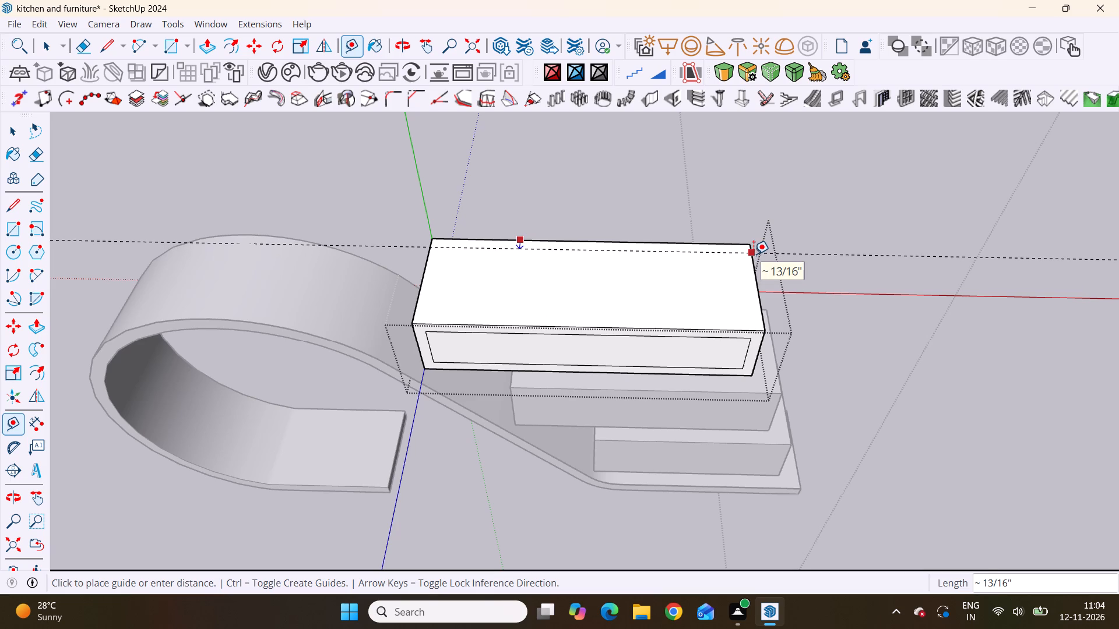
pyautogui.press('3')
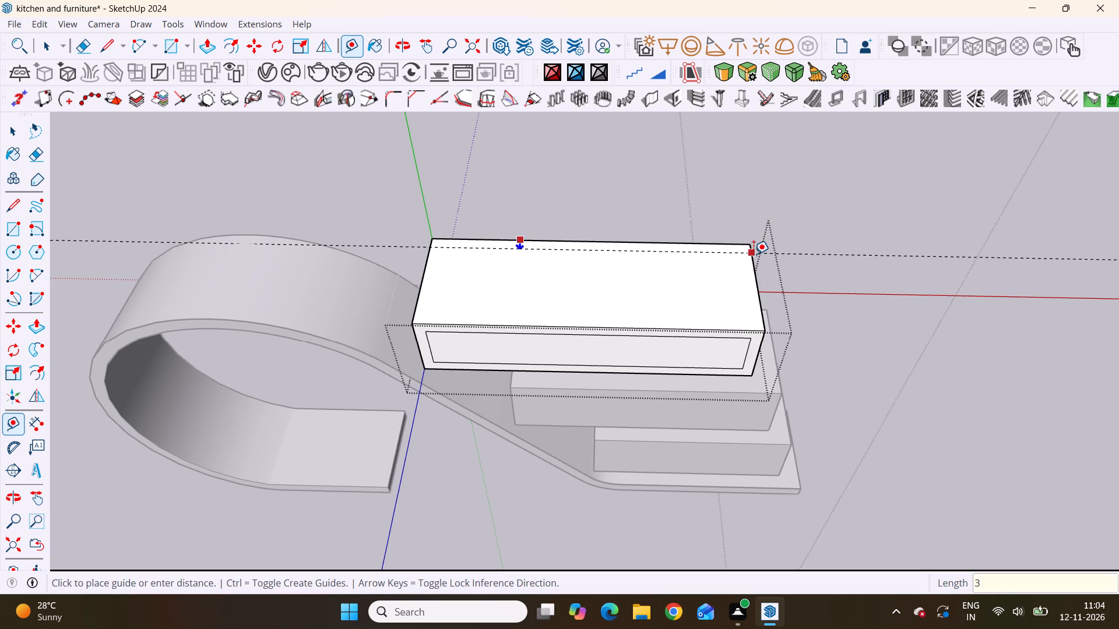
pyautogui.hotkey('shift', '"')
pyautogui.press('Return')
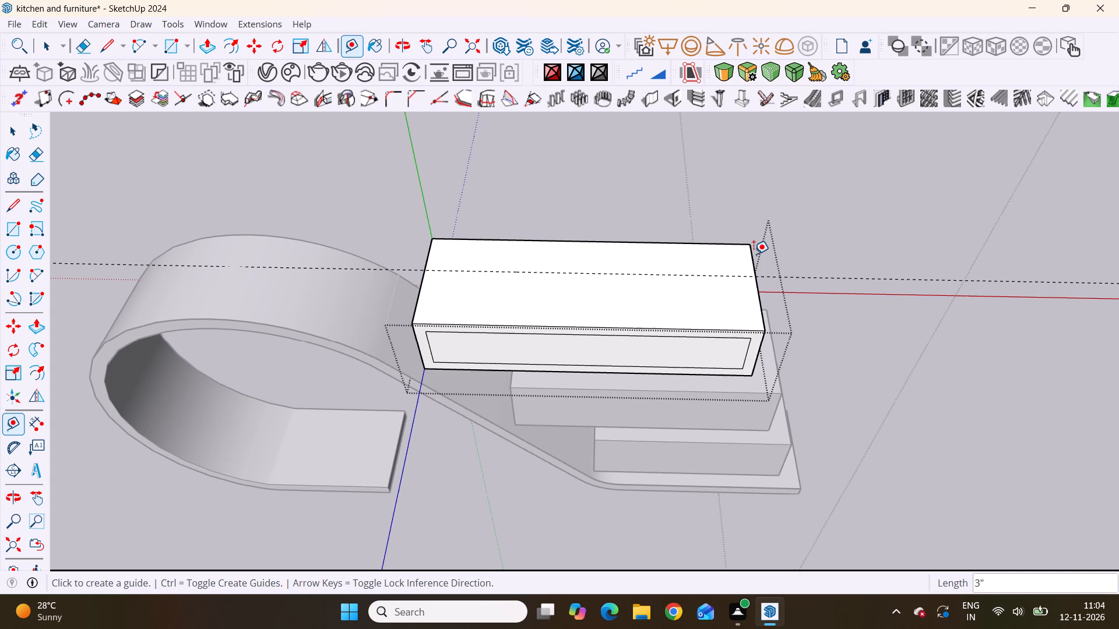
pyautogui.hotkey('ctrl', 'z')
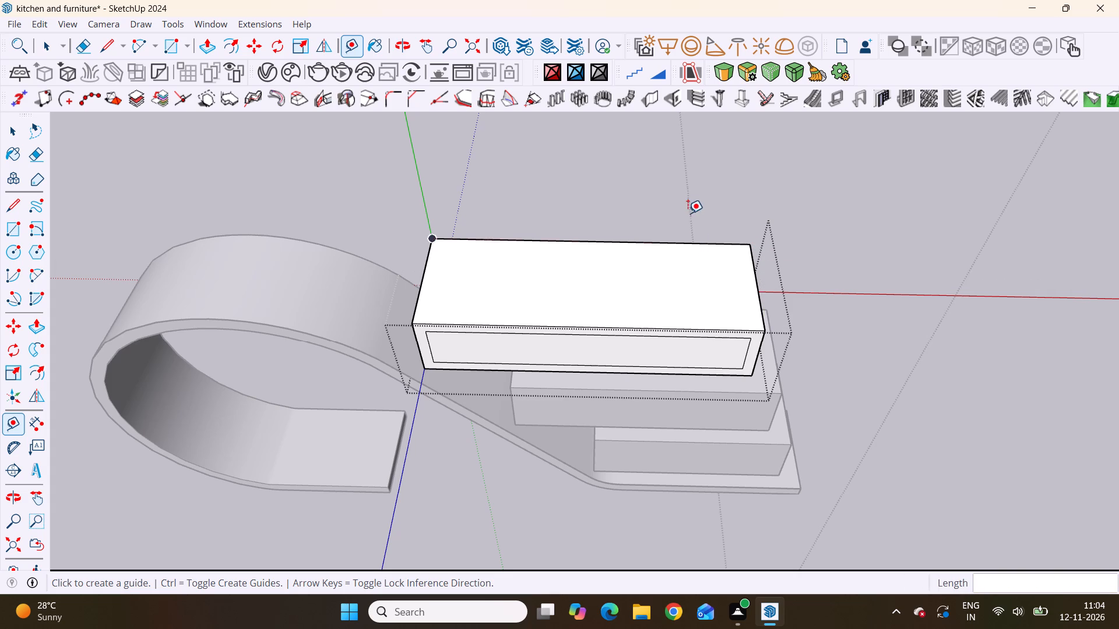
# Place a guide line about 1 3/16" in from the rear edge of the top drawer's upper face, and close the drawer group.
pyautogui.click(610, 243)
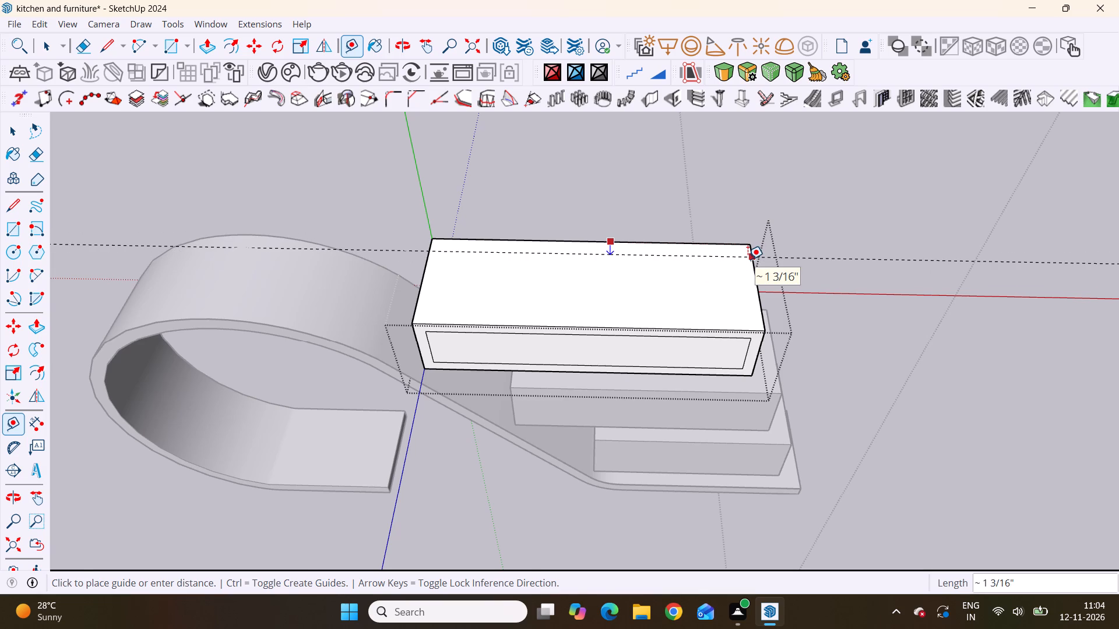
pyautogui.scroll(-7, 558, 304)
pyautogui.moveTo(595, 330); pyautogui.dragTo(569, 268, button='middle')
pyautogui.scroll(1, 595, 330)
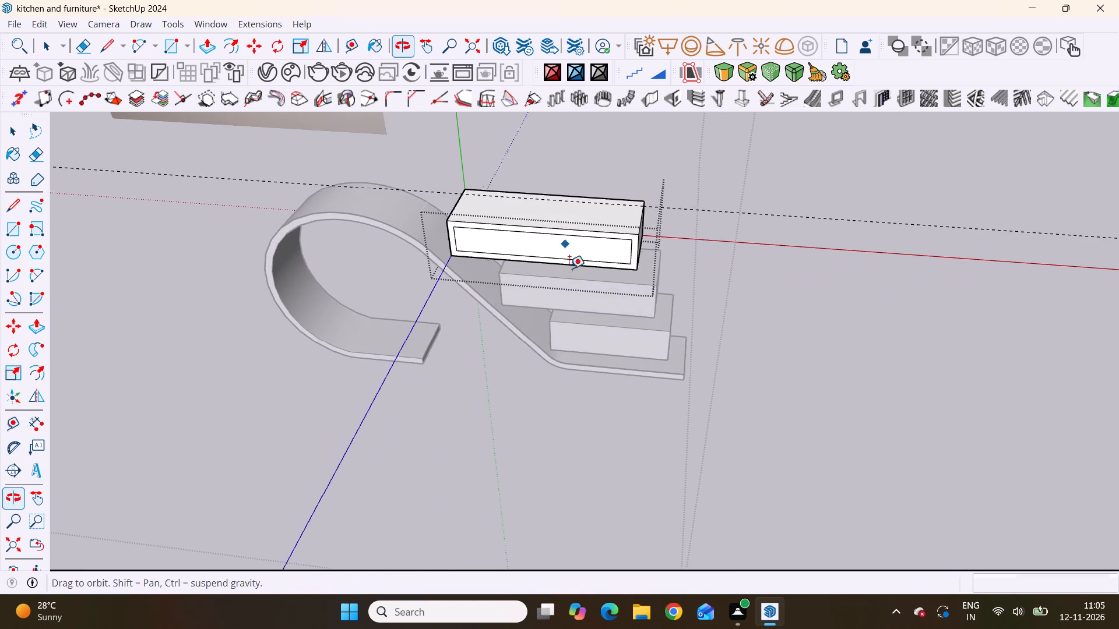
pyautogui.moveTo(569, 268); pyautogui.dragTo(565, 270, button='middle')
pyautogui.press('space')
pyautogui.click(773, 171)
# Open the top drawer for editing, push its inset front panel inward about 6 3/8" to the guide line, and close the group.
pyautogui.scroll(-1, 639, 241)
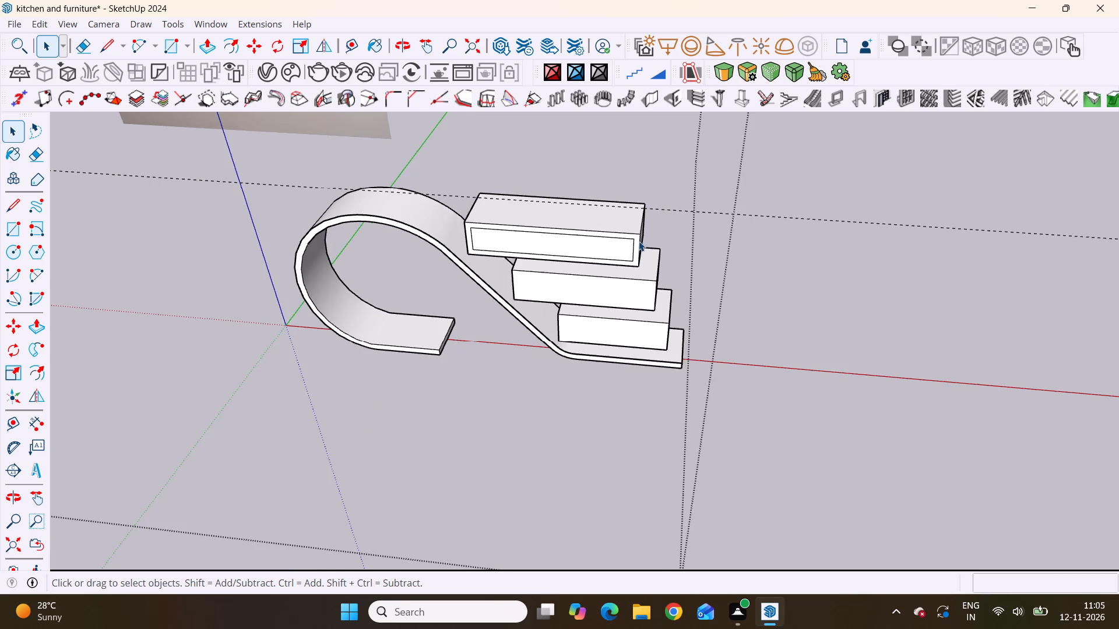
pyautogui.moveTo(593, 220); pyautogui.dragTo(636, 170, button='middle')
pyautogui.scroll(4, 622, 202)
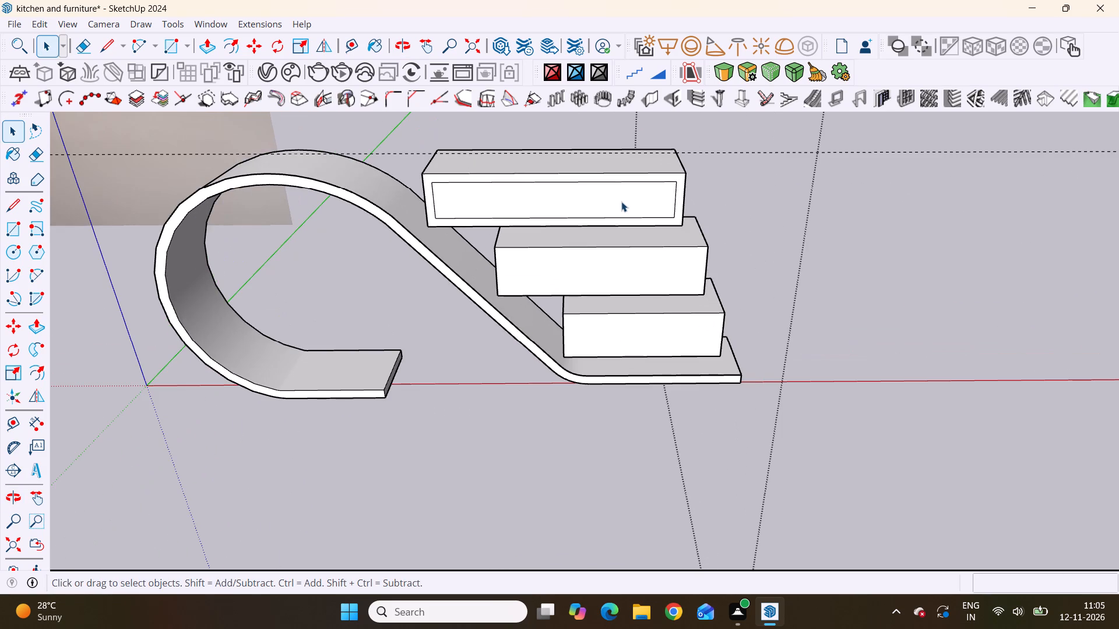
pyautogui.click(621, 202)
pyautogui.doubleClick(621, 202)
pyautogui.click(624, 206)
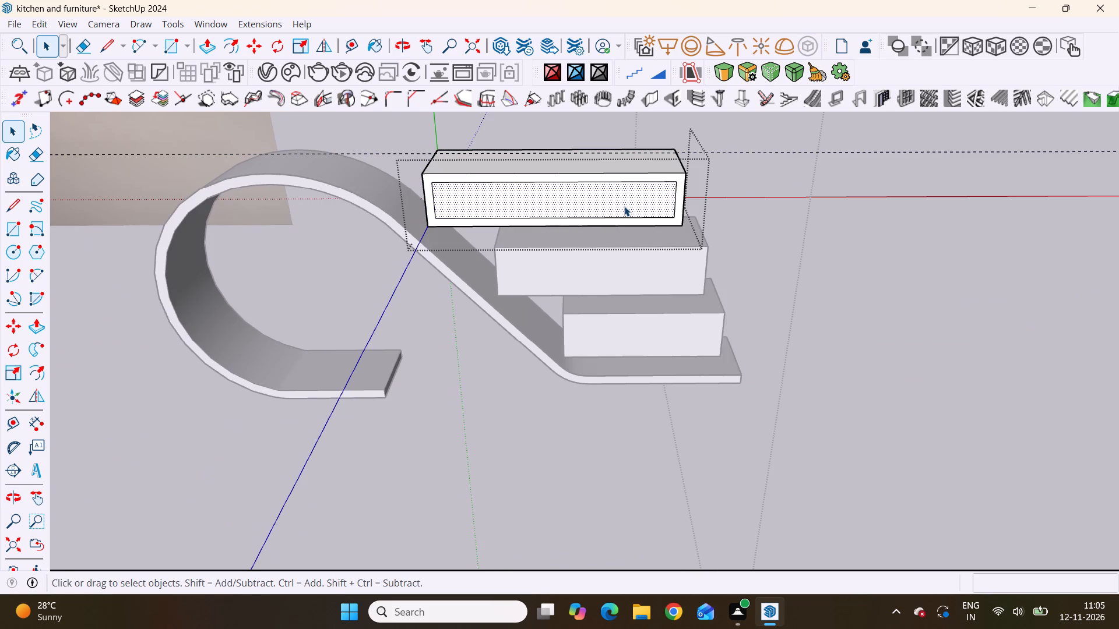
pyautogui.press('p')
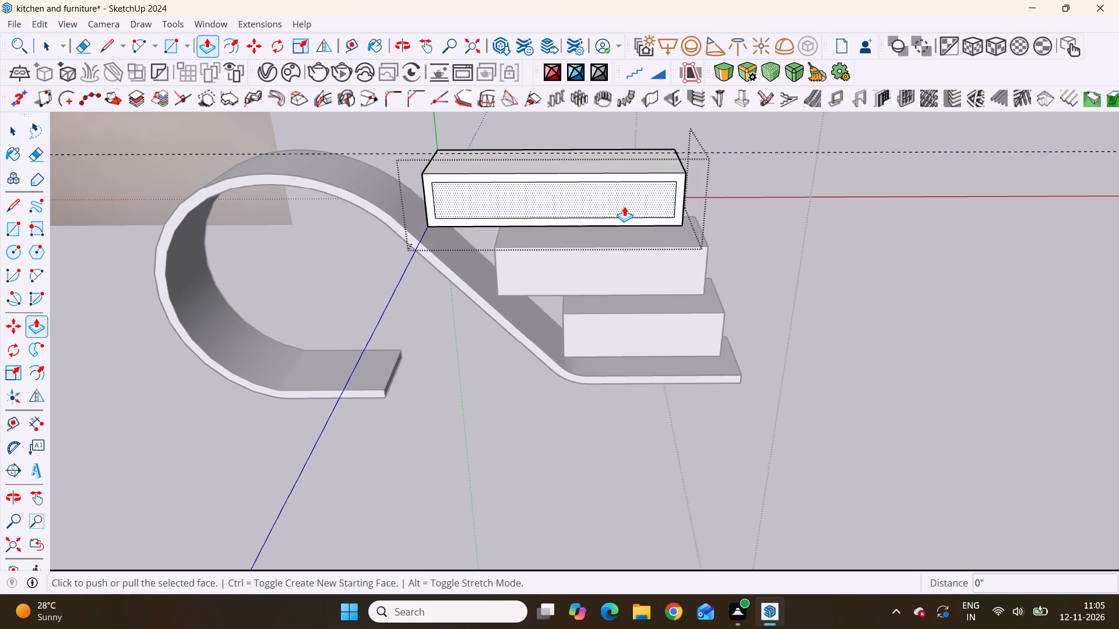
pyautogui.click(643, 200)
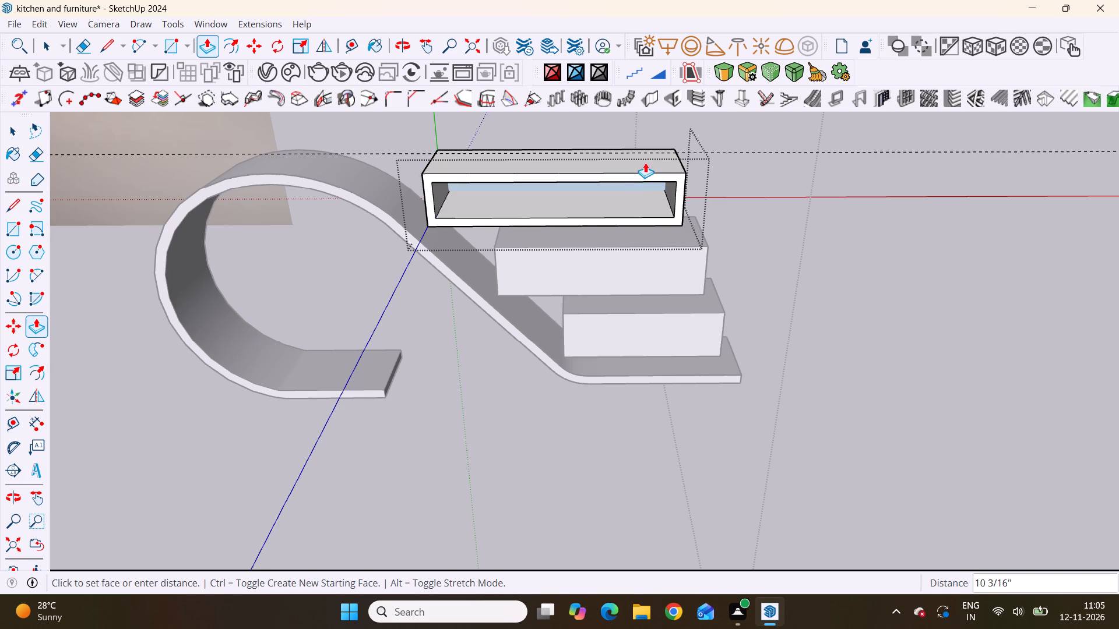
pyautogui.moveTo(725, 195); pyautogui.dragTo(463, 329, button='middle')
pyautogui.scroll(1, 594, 308)
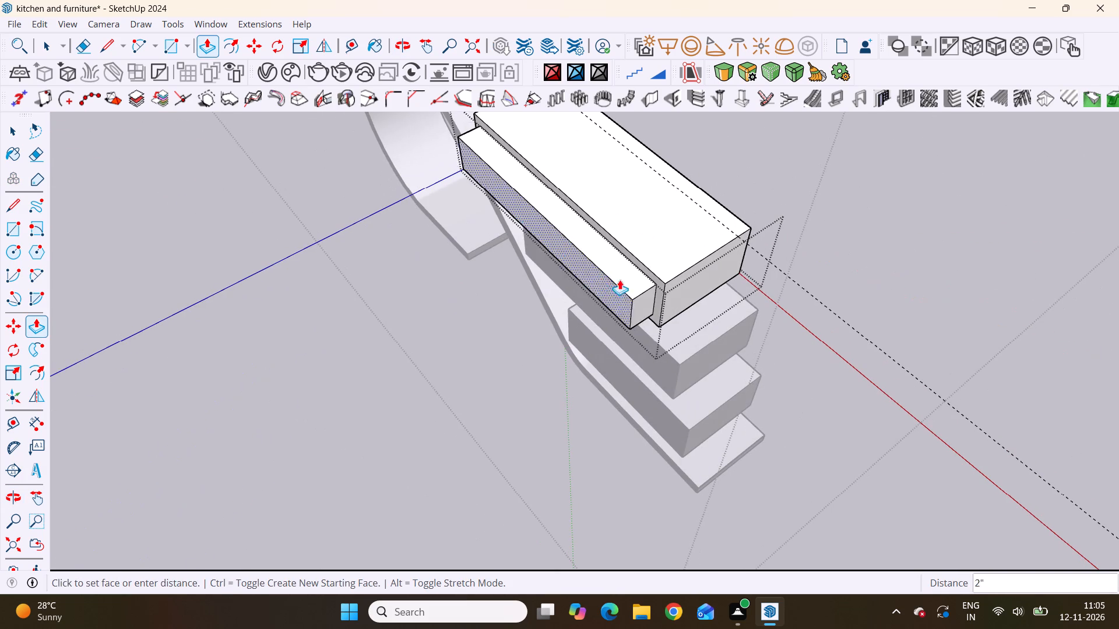
pyautogui.click(733, 236)
pyautogui.scroll(-4, 719, 250)
pyautogui.moveTo(654, 272); pyautogui.dragTo(826, 195, button='middle')
pyautogui.scroll(-14, 826, 195)
pyautogui.moveTo(692, 221); pyautogui.dragTo(760, 168, button='middle')
pyautogui.scroll(1, 760, 168)
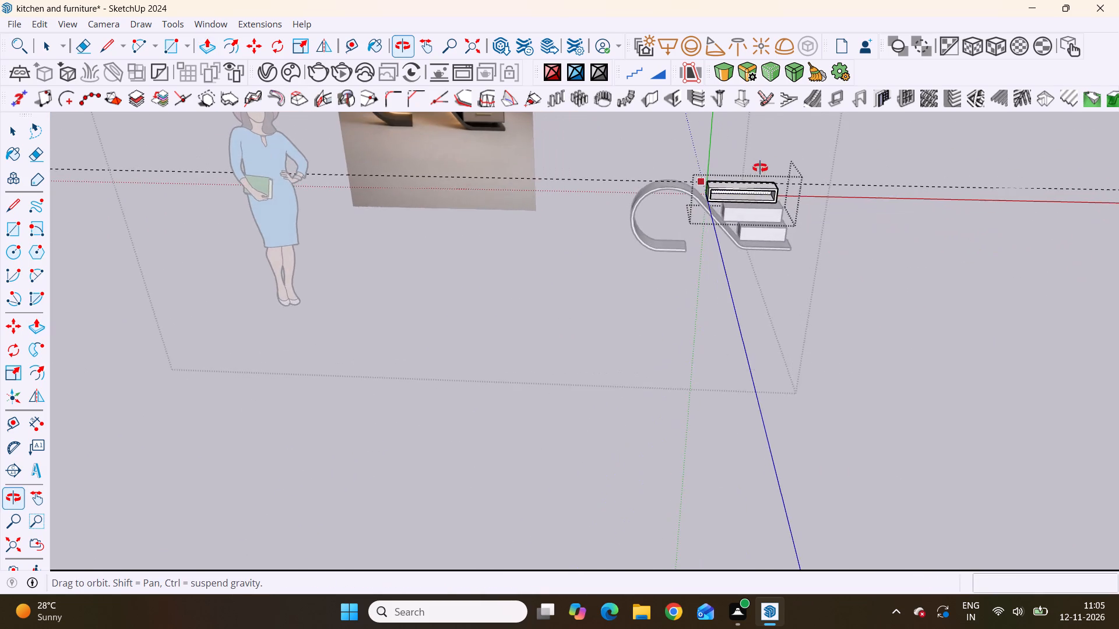
pyautogui.scroll(2, 760, 168)
pyautogui.moveTo(760, 168); pyautogui.dragTo(767, 149, button='middle')
pyautogui.scroll(11, 762, 182)
pyautogui.scroll(-8, 701, 267)
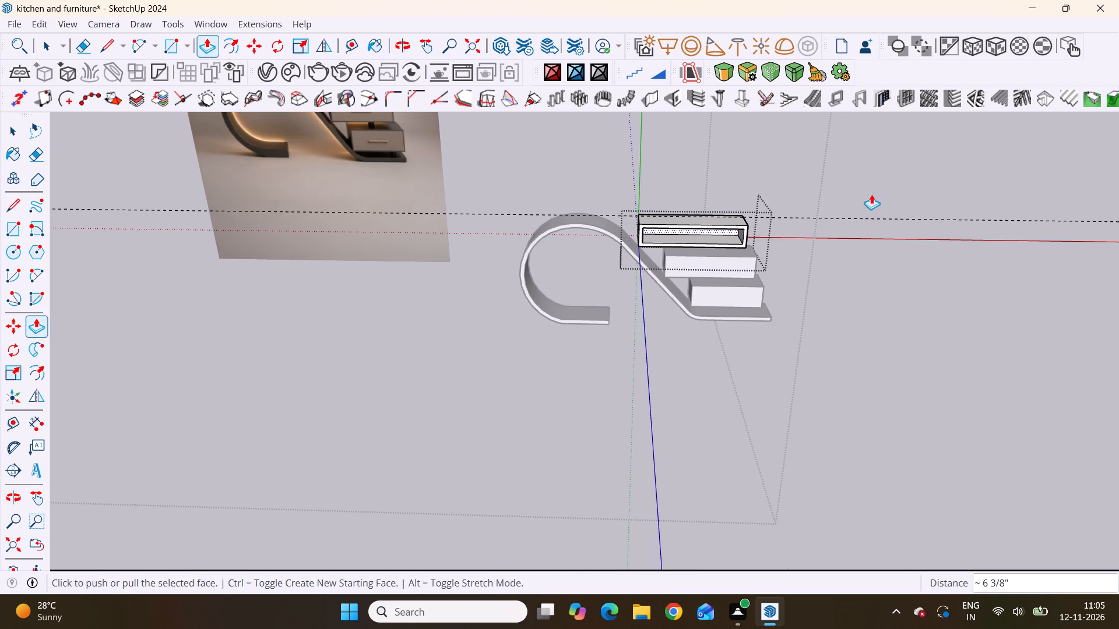
pyautogui.press('space')
pyautogui.click(830, 176)
# Examine the hollowed top drawer and the two lower drawers from several angles against the reference image.
pyautogui.scroll(8, 688, 223)
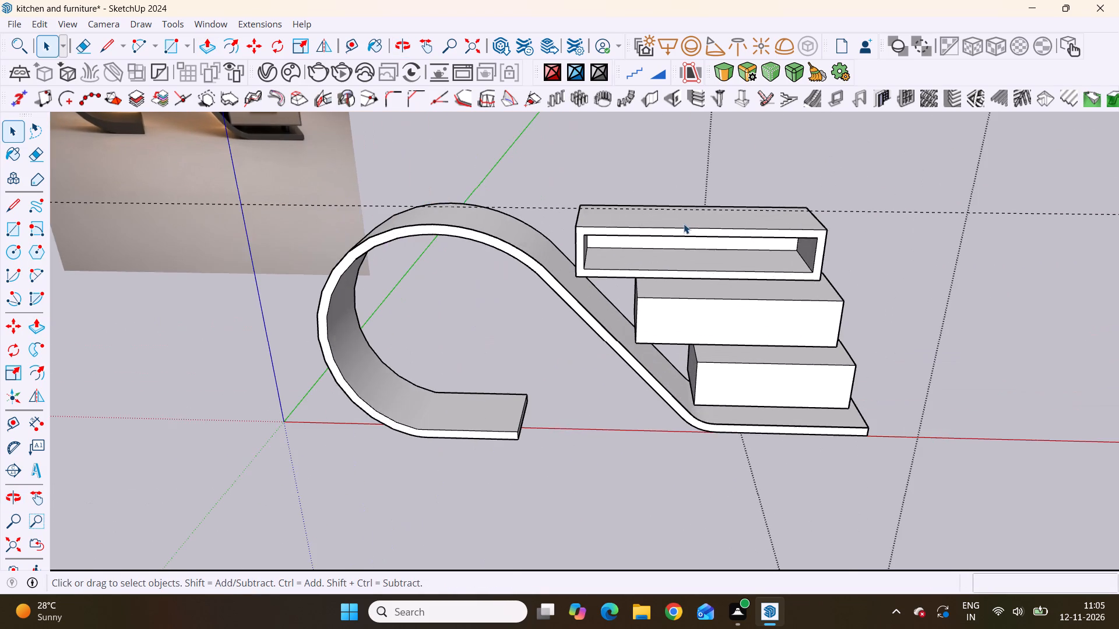
pyautogui.moveTo(683, 224); pyautogui.dragTo(876, 143, button='middle')
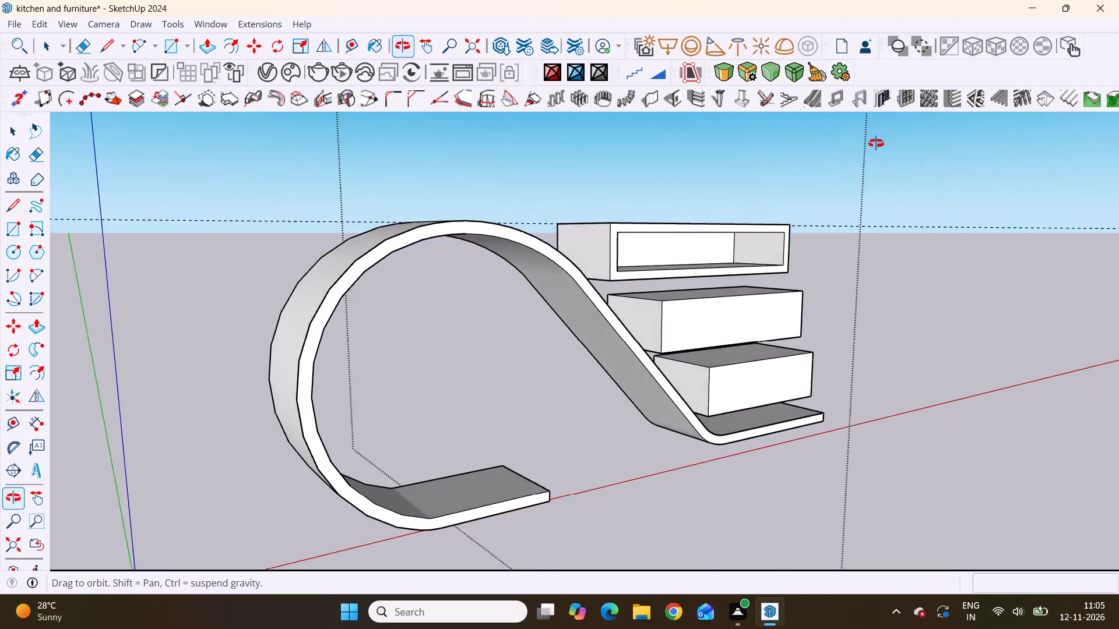
pyautogui.moveTo(876, 143); pyautogui.dragTo(639, 235, button='middle')
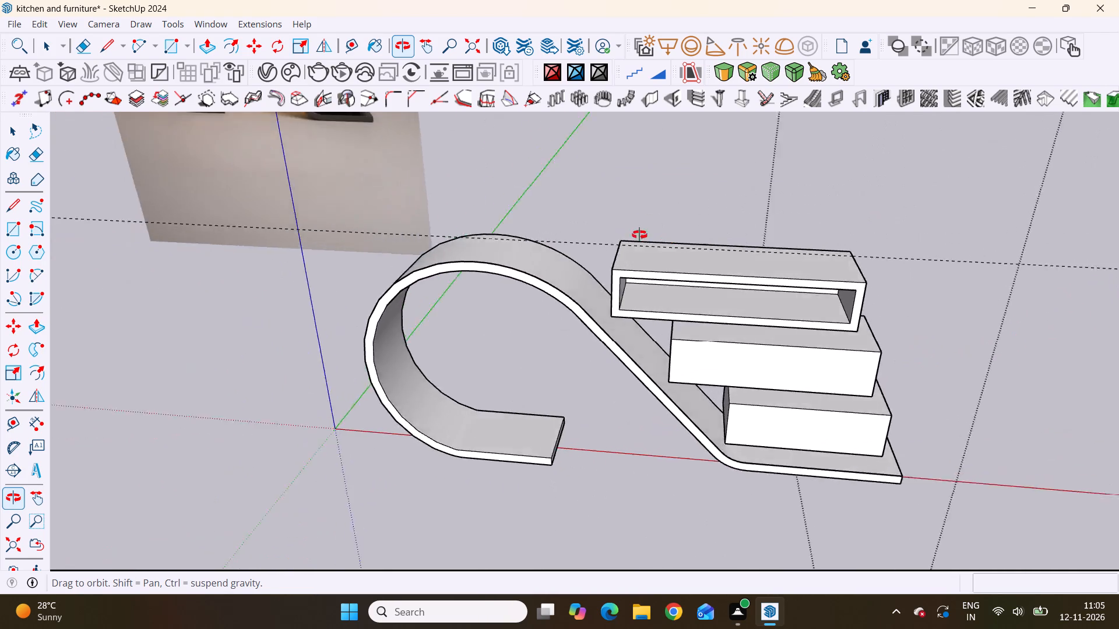
pyautogui.moveTo(639, 235); pyautogui.dragTo(759, 168, button='middle')
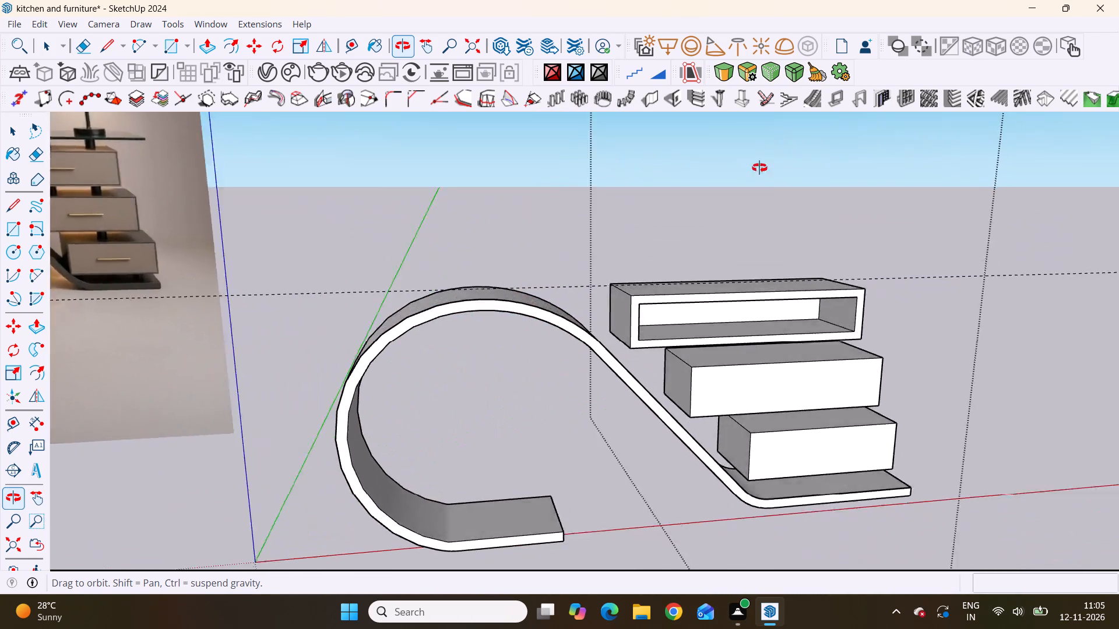
pyautogui.moveTo(759, 168); pyautogui.dragTo(522, 152, button='middle')
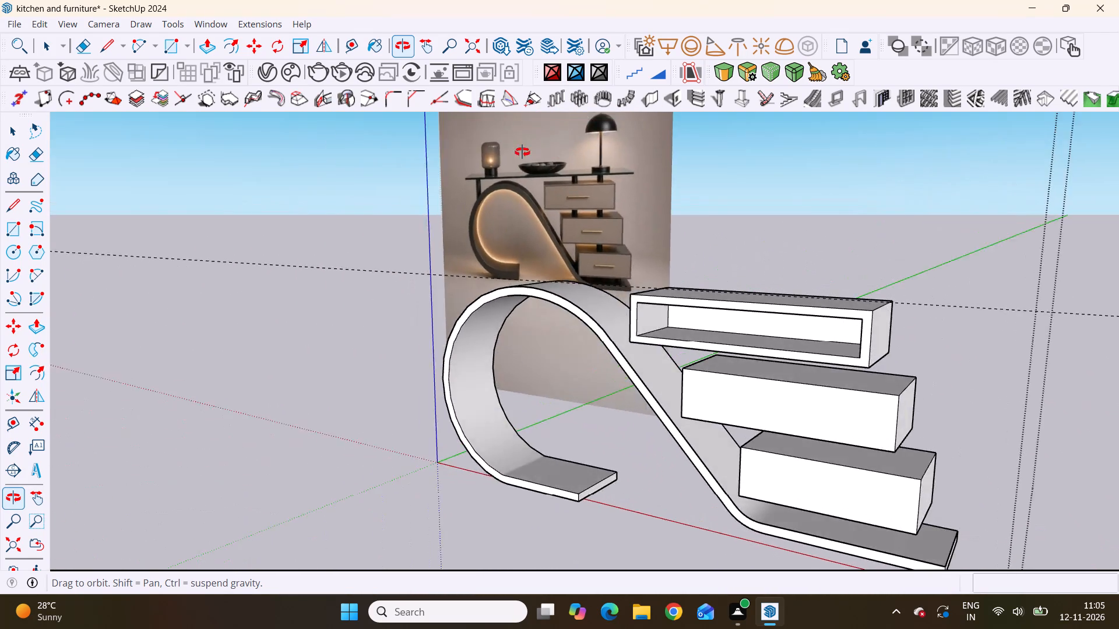
pyautogui.moveTo(522, 152); pyautogui.dragTo(736, 228, button='middle')
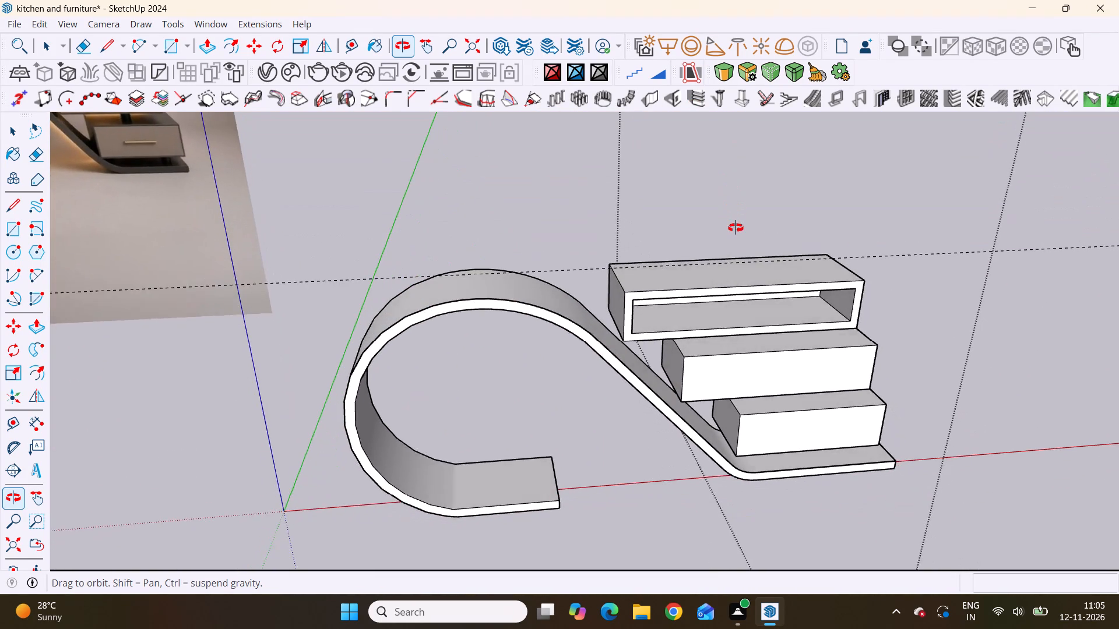
pyautogui.moveTo(736, 228); pyautogui.dragTo(731, 245, button='middle')
pyautogui.scroll(5, 667, 319)
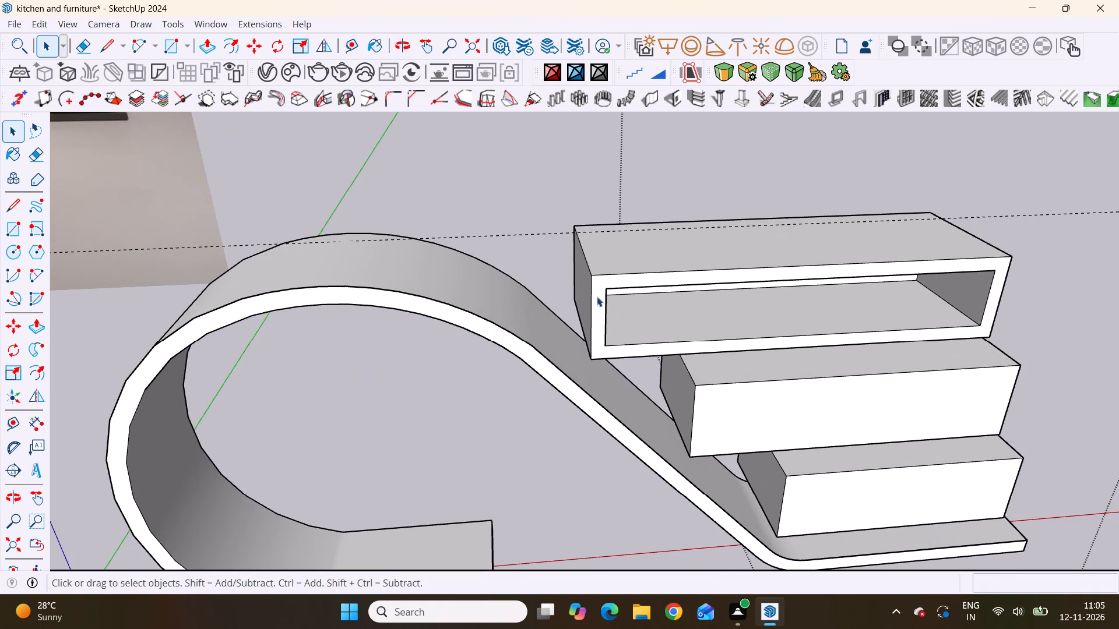
# Draw a rectangle about 1' 7 3/4" by 3 1/16" across the top drawer's front opening, corner to corner, and select its face.
pyautogui.scroll(-6, 541, 274)
pyautogui.scroll(6, 655, 296)
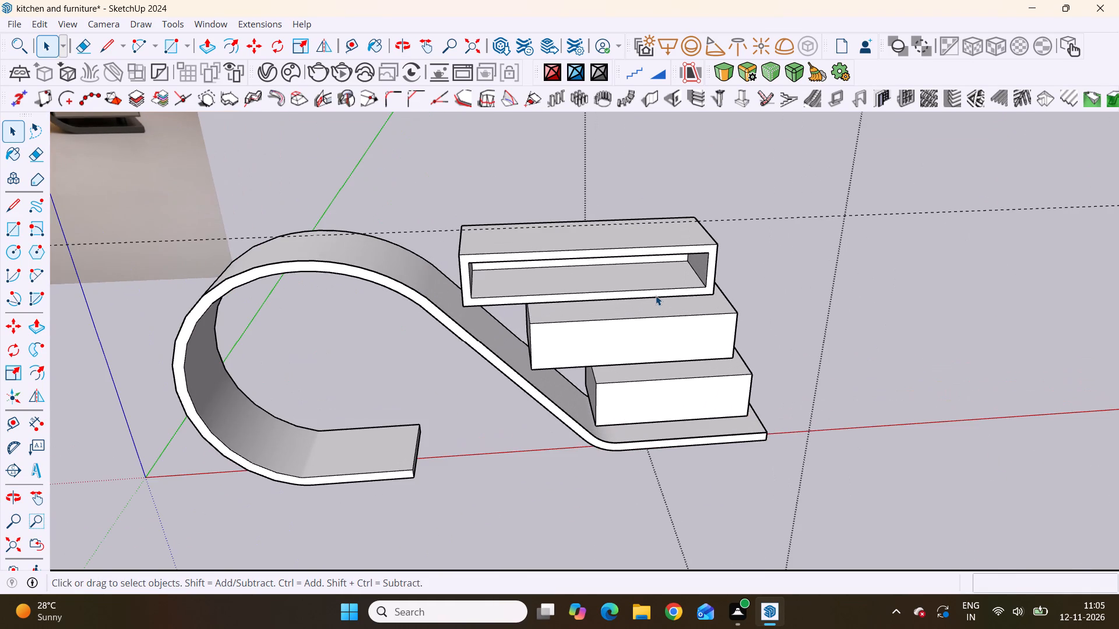
pyautogui.press('r')
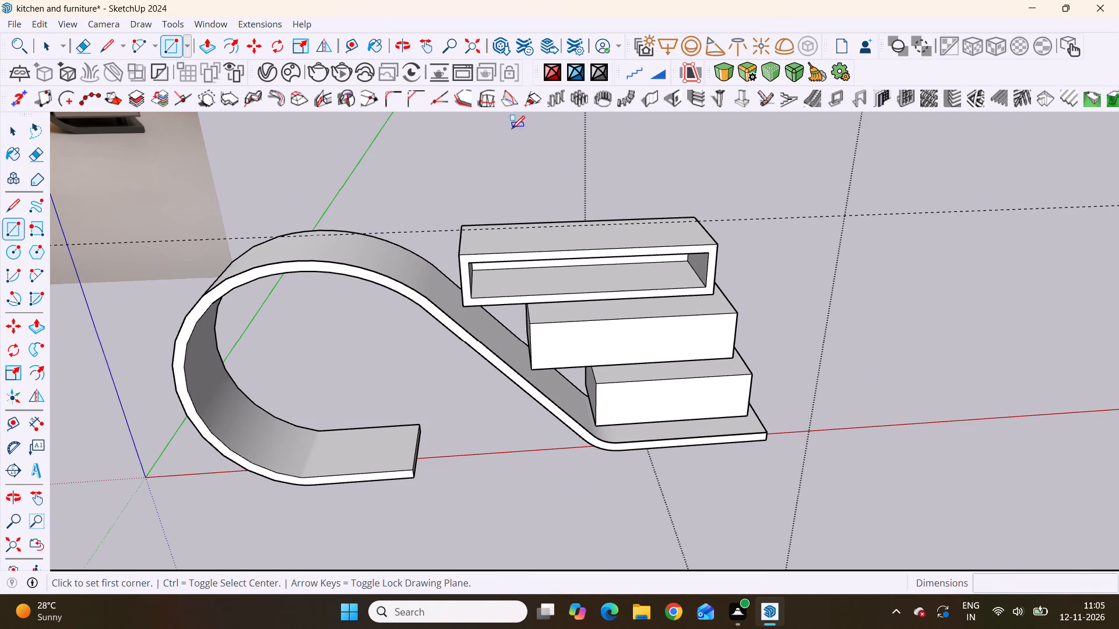
pyautogui.scroll(3, 578, 270)
pyautogui.scroll(3, 438, 316)
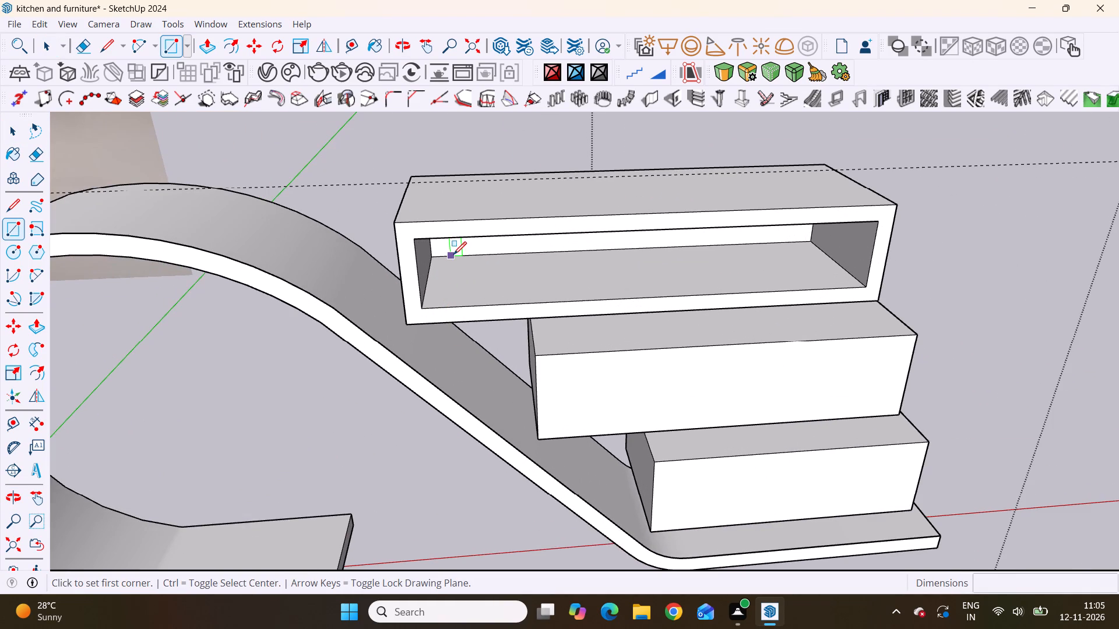
pyautogui.click(413, 241)
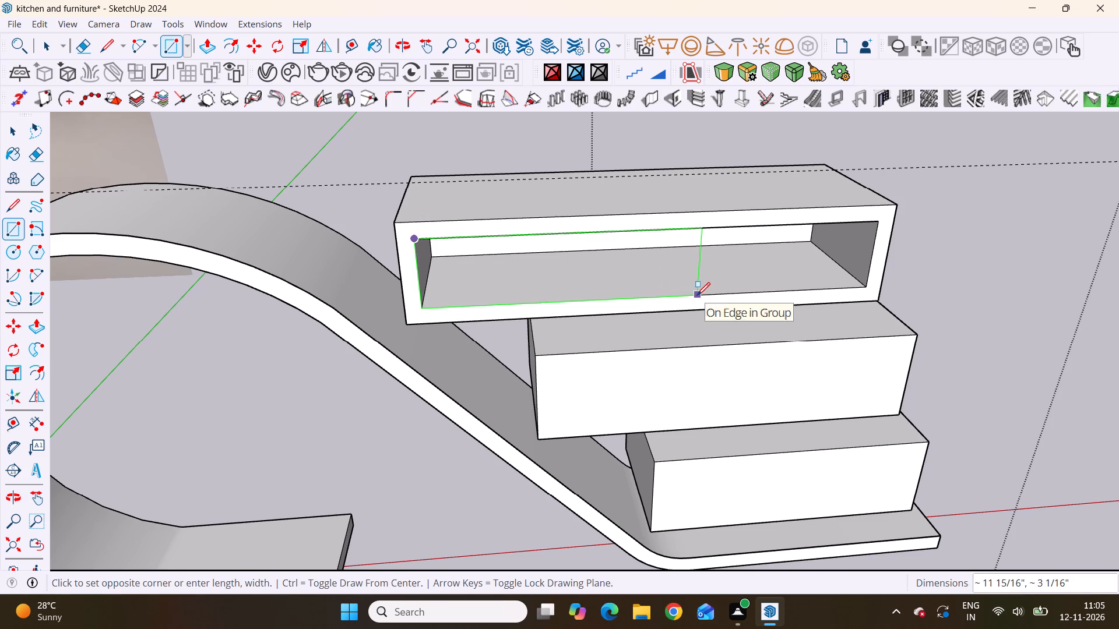
pyautogui.click(868, 288)
pyautogui.scroll(-2, 701, 258)
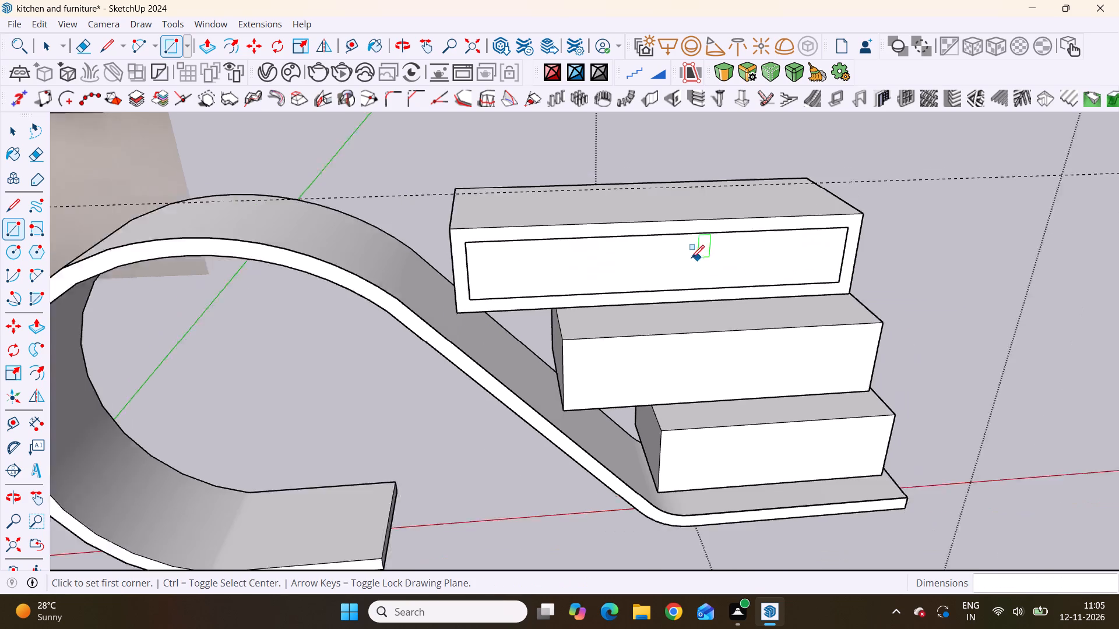
pyautogui.scroll(-2, 691, 258)
pyautogui.scroll(-4, 624, 250)
pyautogui.press('space')
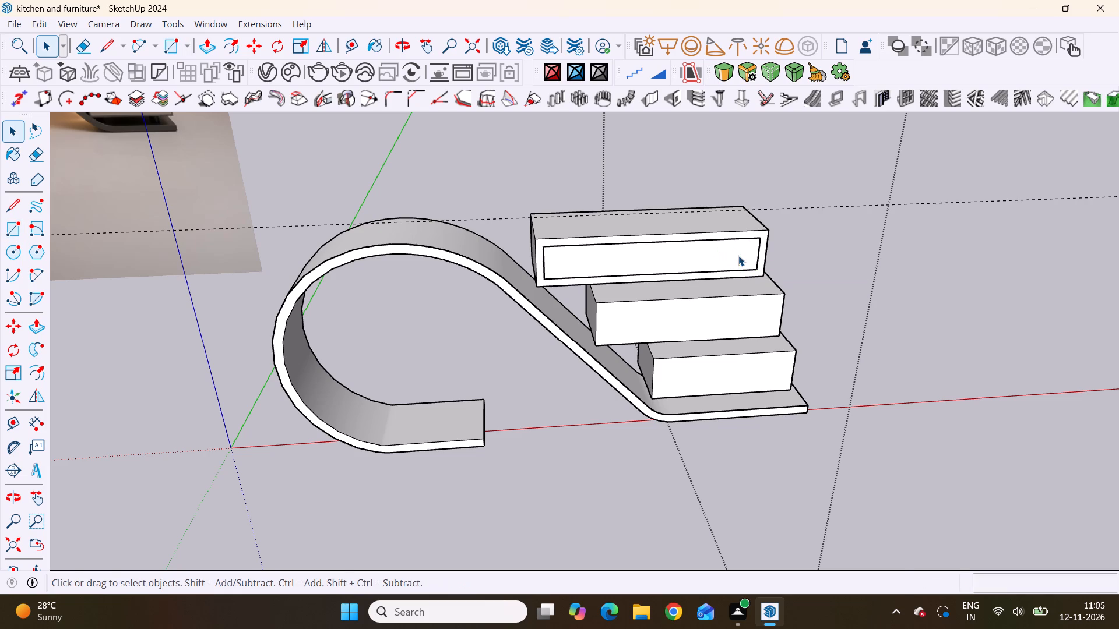
pyautogui.click(695, 258)
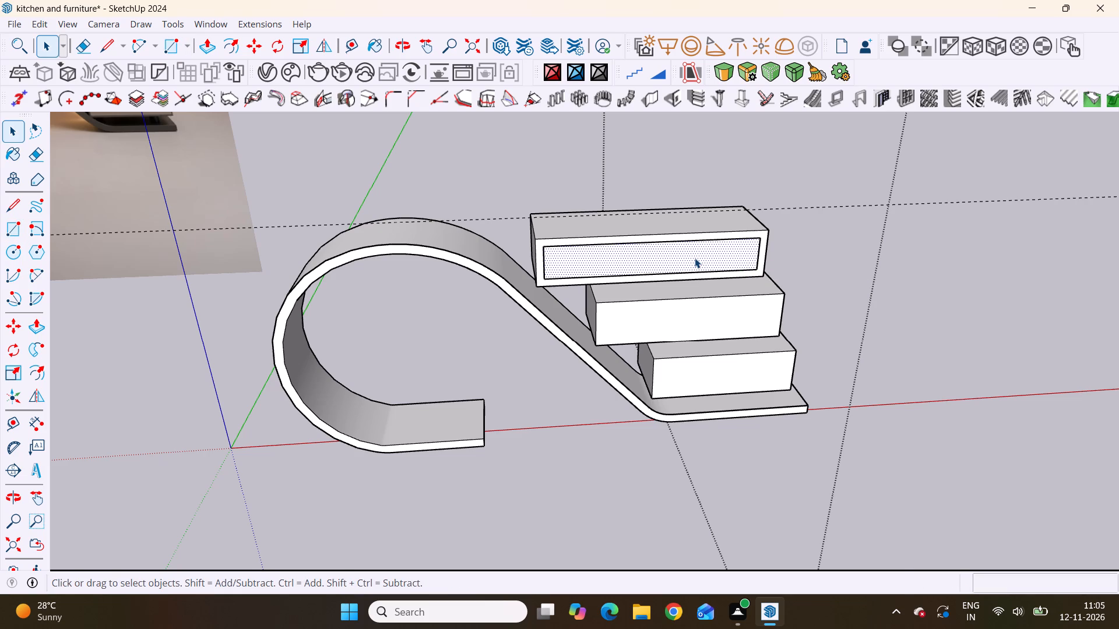
# Compare the curved frame and the three drawer boxes with the drawer fronts in the reference image.
pyautogui.scroll(4, 700, 258)
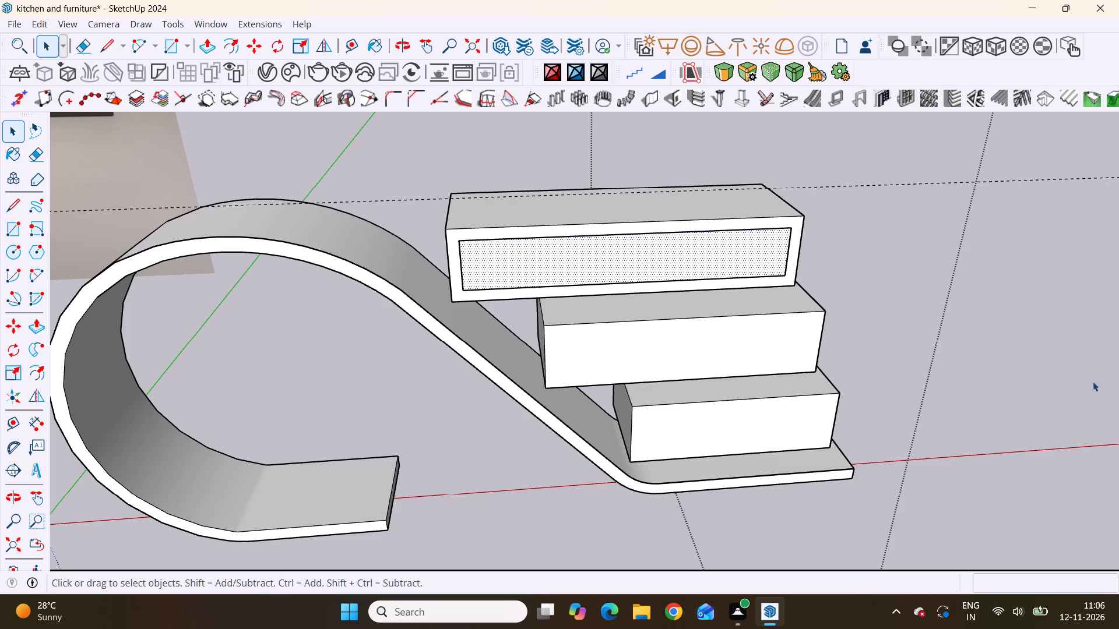
pyautogui.scroll(-2, 703, 215)
pyautogui.scroll(-7, 688, 349)
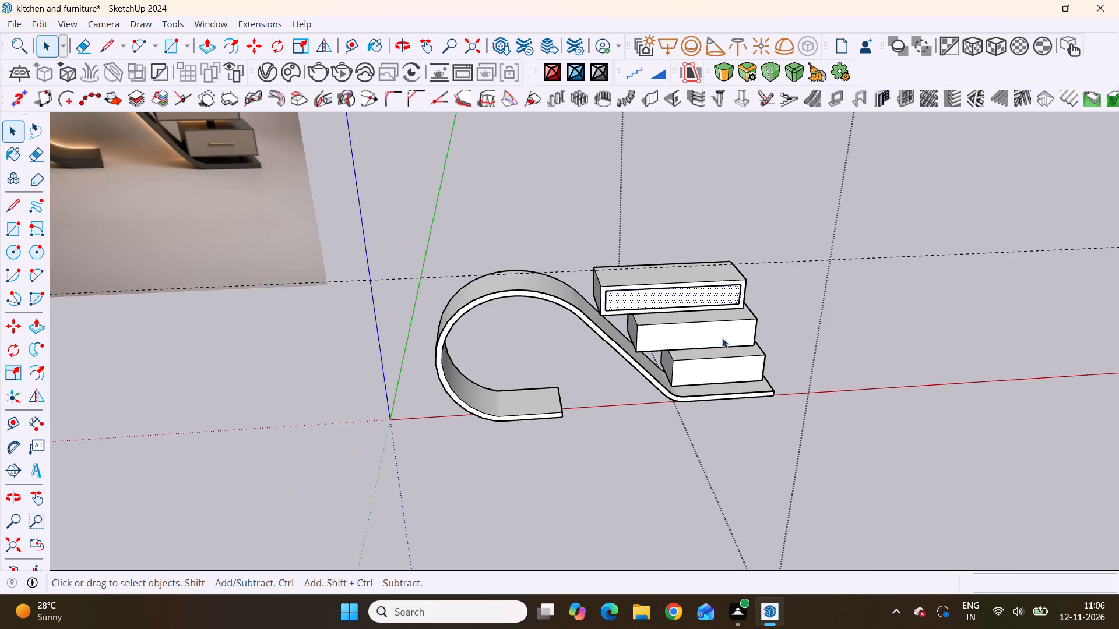
pyautogui.scroll(-3, 698, 287)
pyautogui.scroll(6, 689, 342)
pyautogui.scroll(-2, 691, 308)
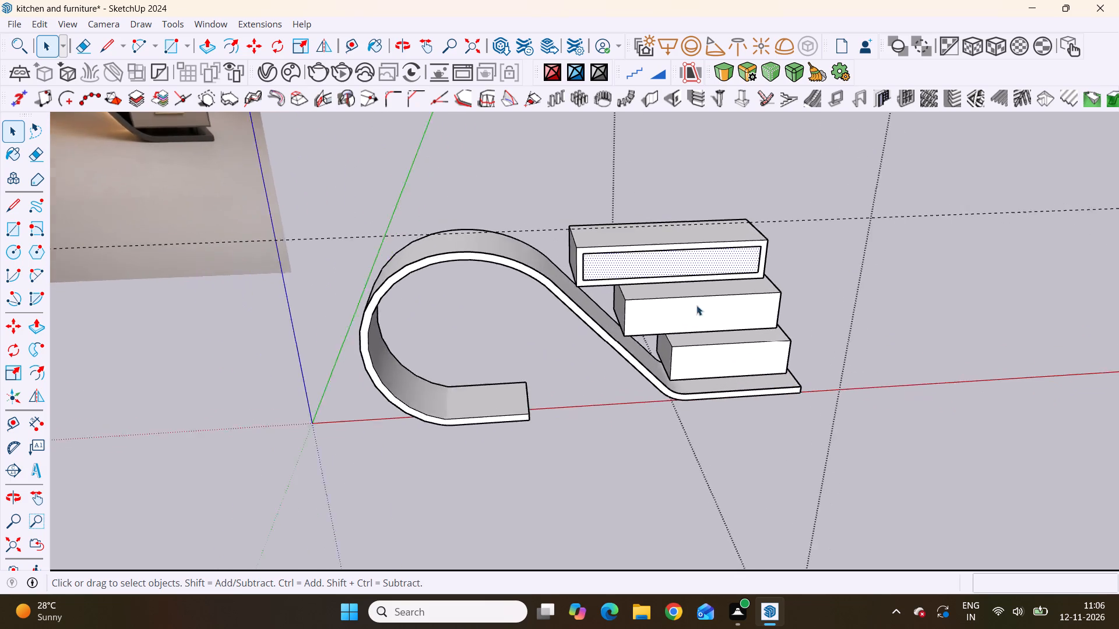
pyautogui.scroll(-14, 696, 305)
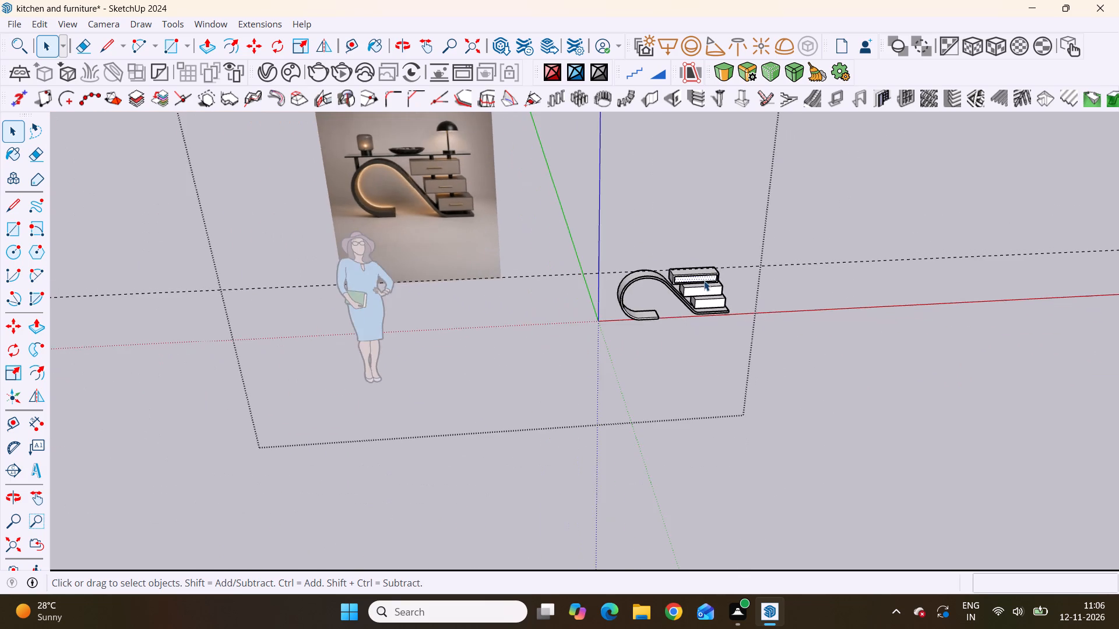
pyautogui.scroll(-9, 704, 281)
pyautogui.moveTo(629, 323); pyautogui.dragTo(565, 206, button='middle')
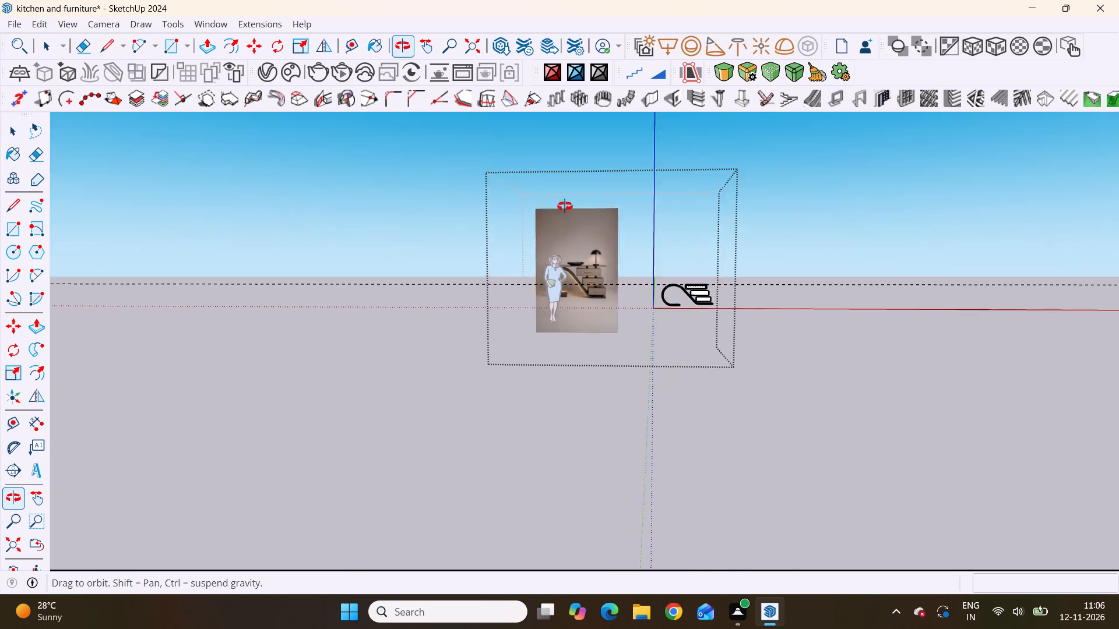
pyautogui.moveTo(565, 206); pyautogui.dragTo(614, 238, button='middle')
pyautogui.scroll(20, 677, 292)
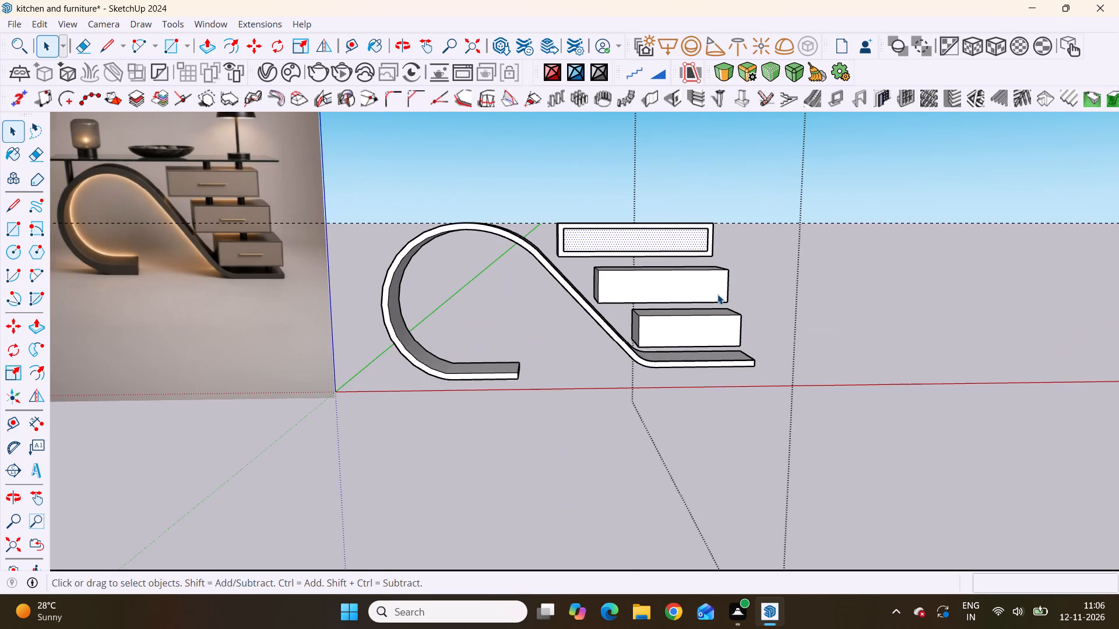
pyautogui.scroll(3, 627, 247)
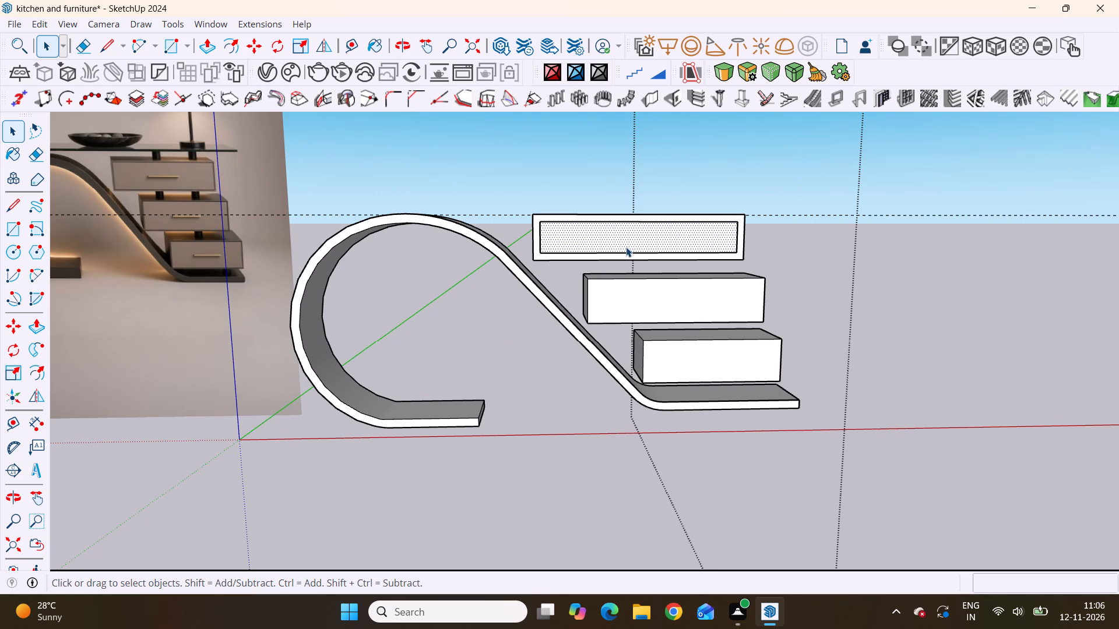
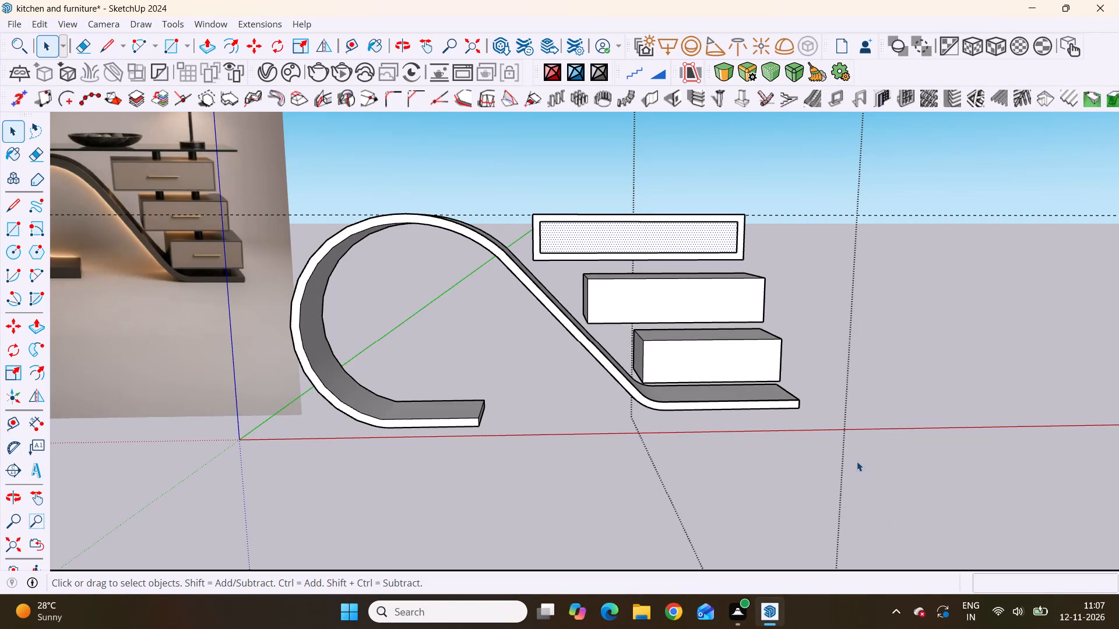
# Make a group from the rectangular face and its edges on the front of the top drawer.
pyautogui.press('-')
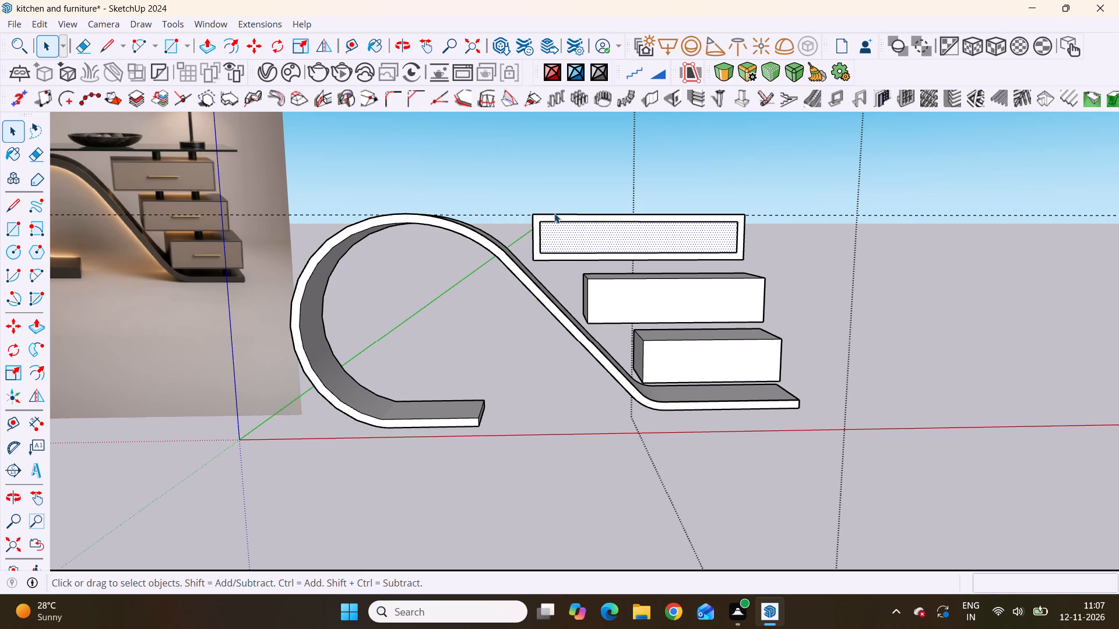
pyautogui.scroll(-3, 641, 281)
pyautogui.moveTo(620, 249); pyautogui.dragTo(668, 422, button='middle')
pyautogui.scroll(2, 651, 243)
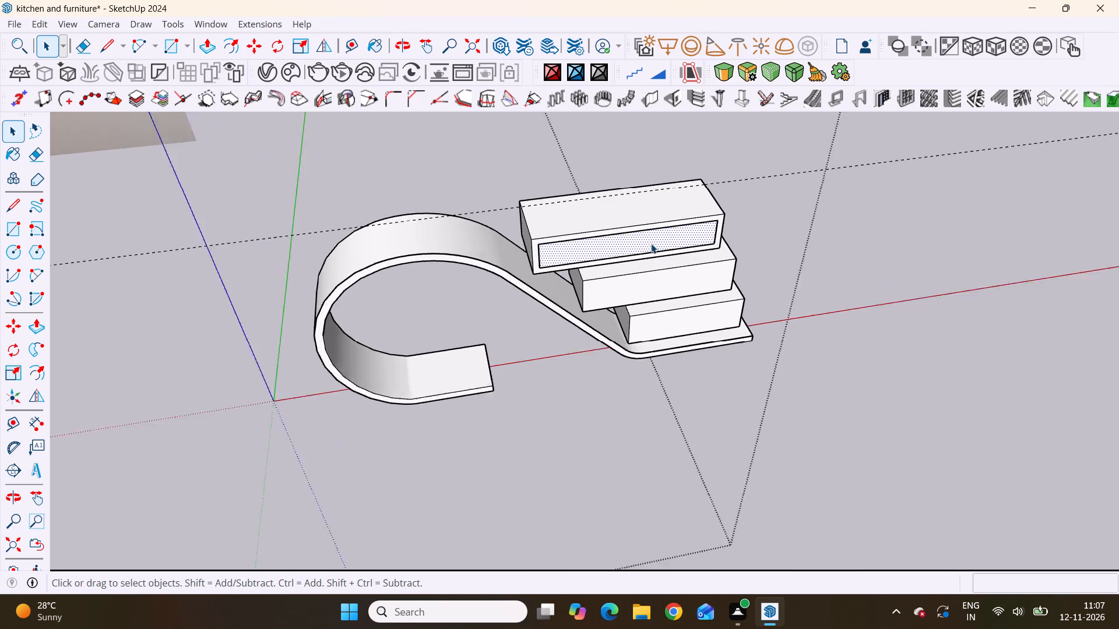
pyautogui.scroll(6, 651, 243)
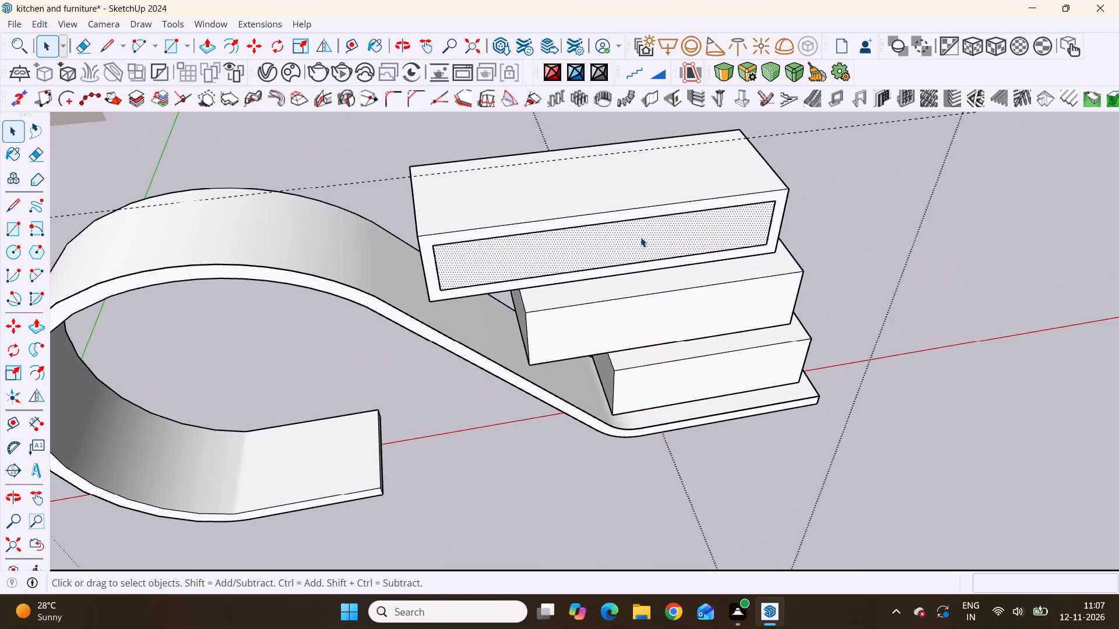
pyautogui.doubleClick(646, 236)
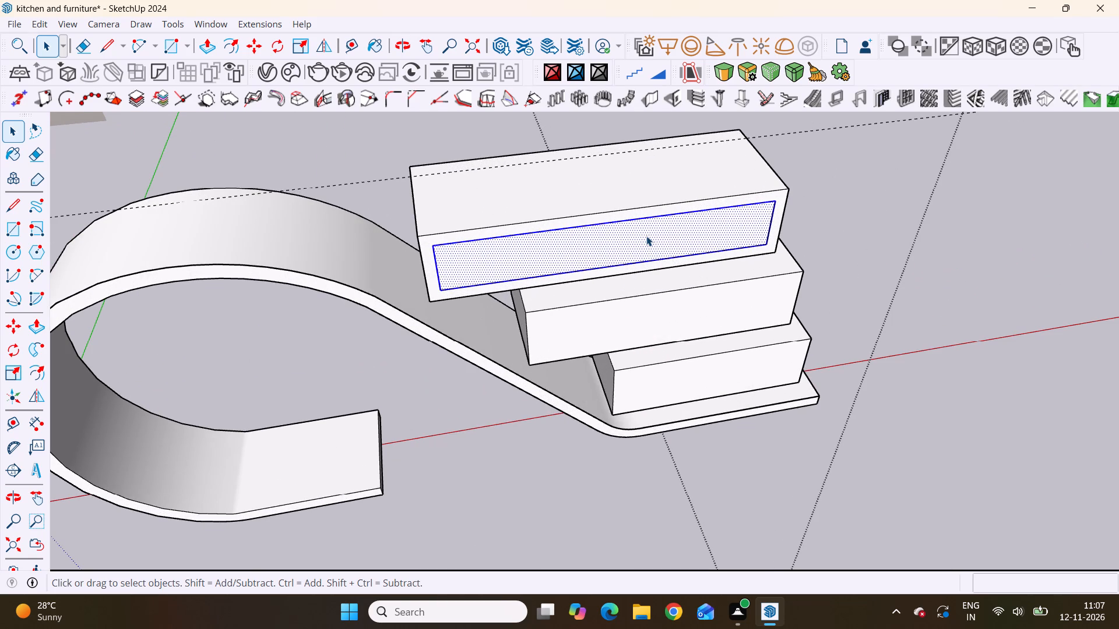
pyautogui.rightClick(646, 236)
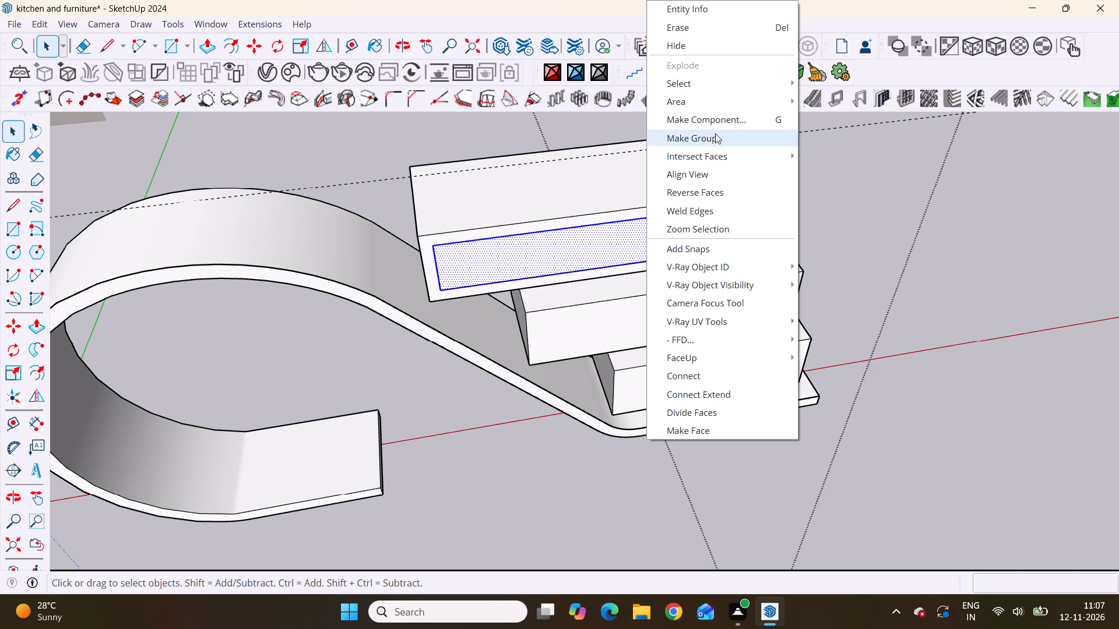
pyautogui.click(724, 140)
# Open the top drawer's front panel group and extrude its face 12 mm outward with Push/Pull.
pyautogui.click(650, 240)
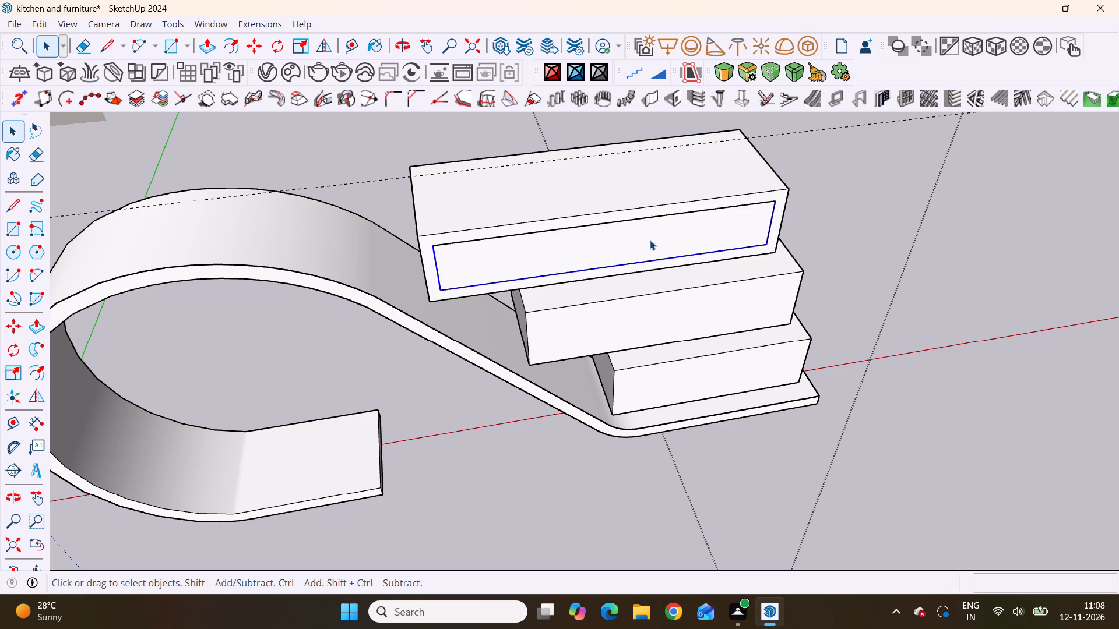
pyautogui.click(650, 240)
pyautogui.click(650, 240)
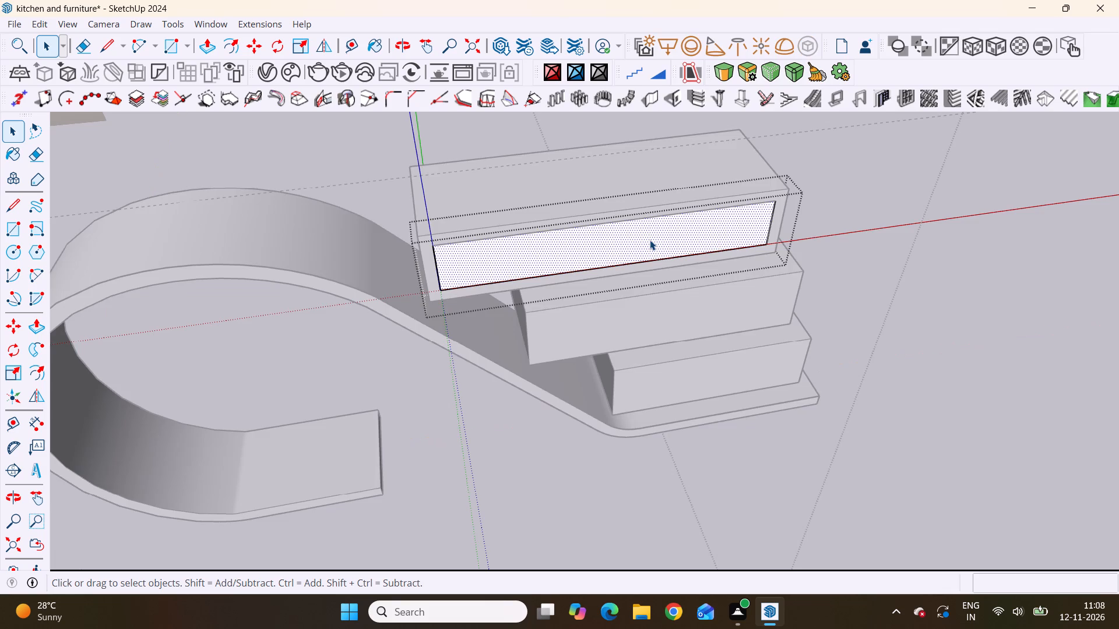
pyautogui.press('p')
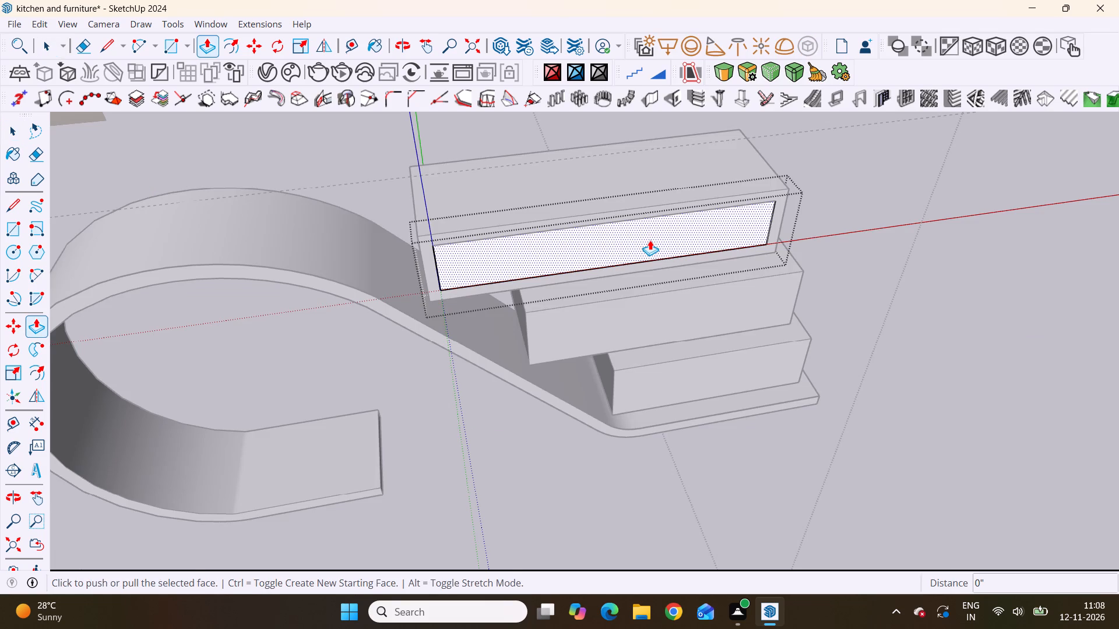
pyautogui.click(650, 240)
pyautogui.scroll(-1, 652, 255)
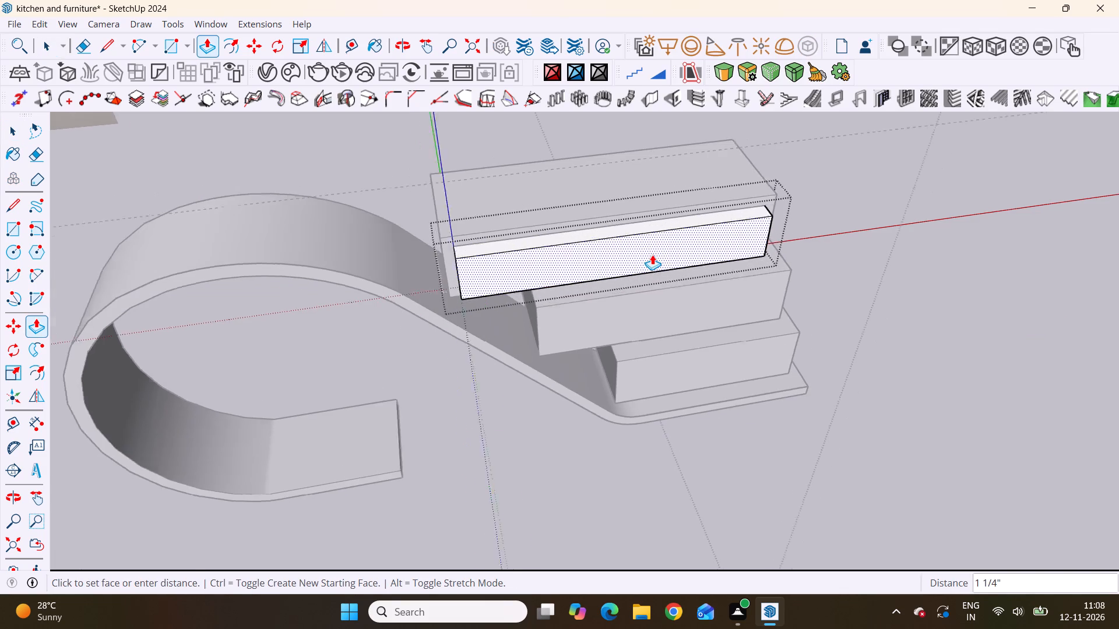
pyautogui.scroll(-1, 652, 255)
pyautogui.moveTo(629, 252); pyautogui.dragTo(645, 299, button='middle')
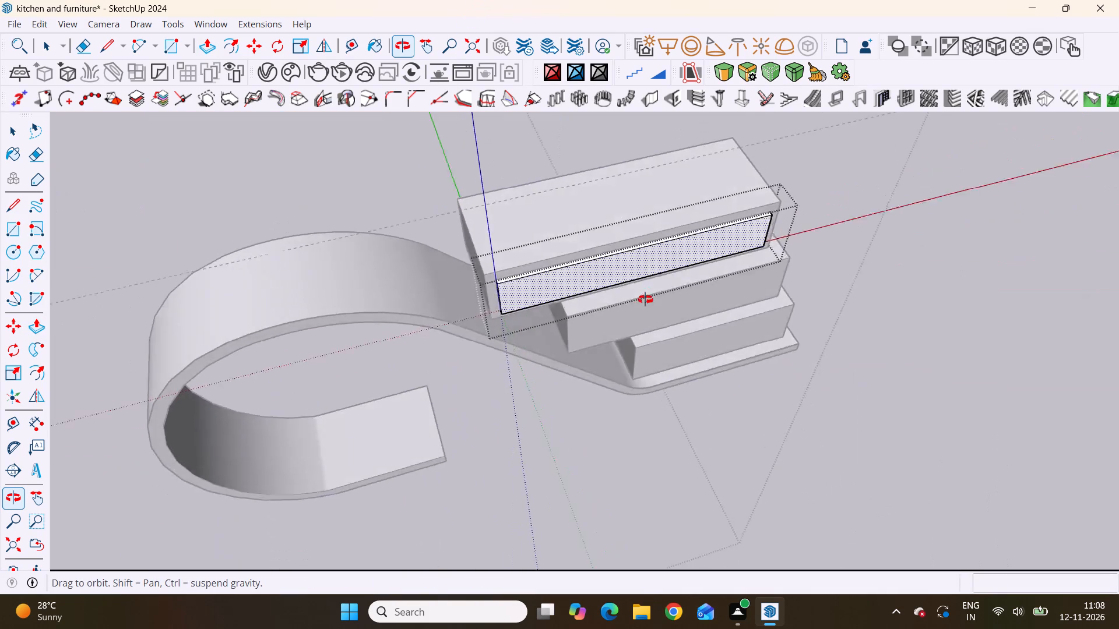
pyautogui.moveTo(645, 299); pyautogui.dragTo(803, 213, button='middle')
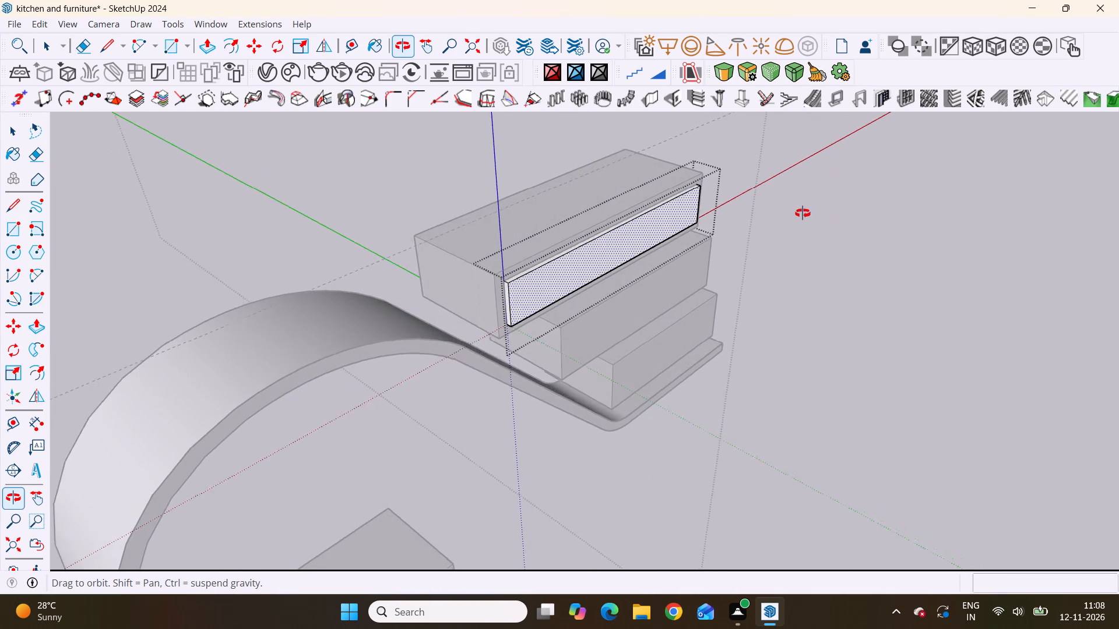
pyautogui.moveTo(803, 213); pyautogui.dragTo(568, 194, button='middle')
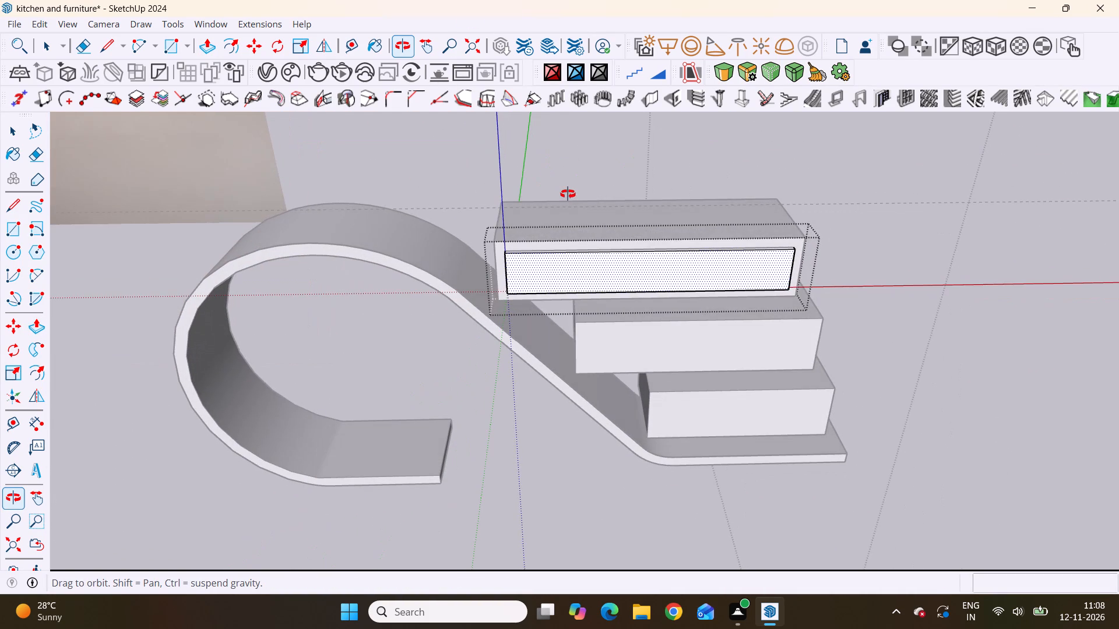
pyautogui.moveTo(568, 194); pyautogui.dragTo(568, 195, button='middle')
pyautogui.scroll(10, 515, 263)
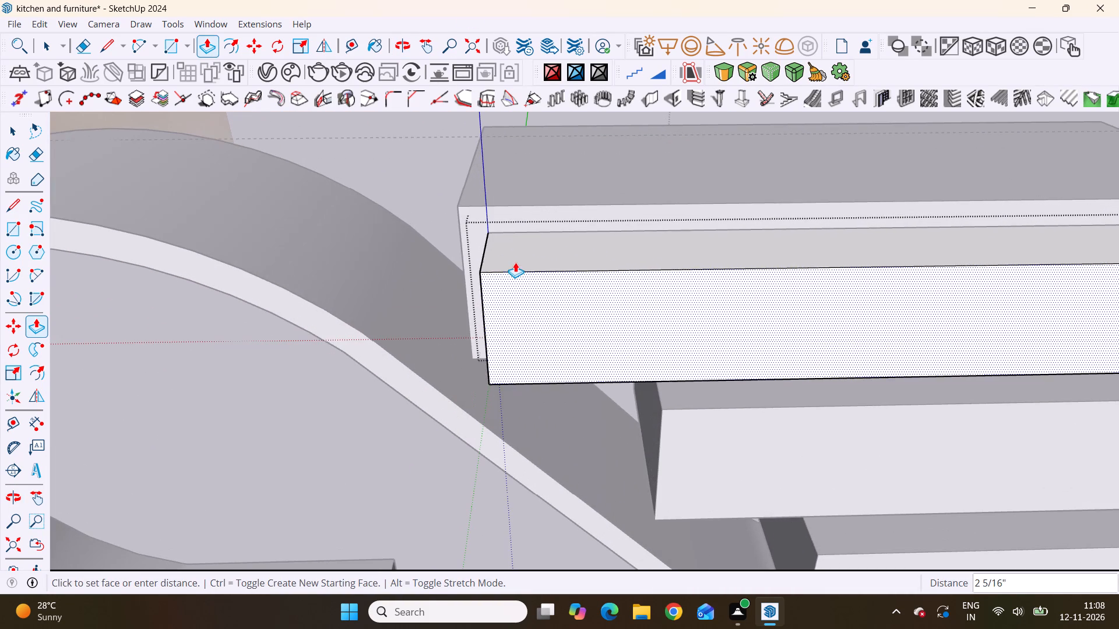
pyautogui.scroll(-4, 497, 244)
pyautogui.moveTo(497, 243); pyautogui.dragTo(522, 250, button='middle')
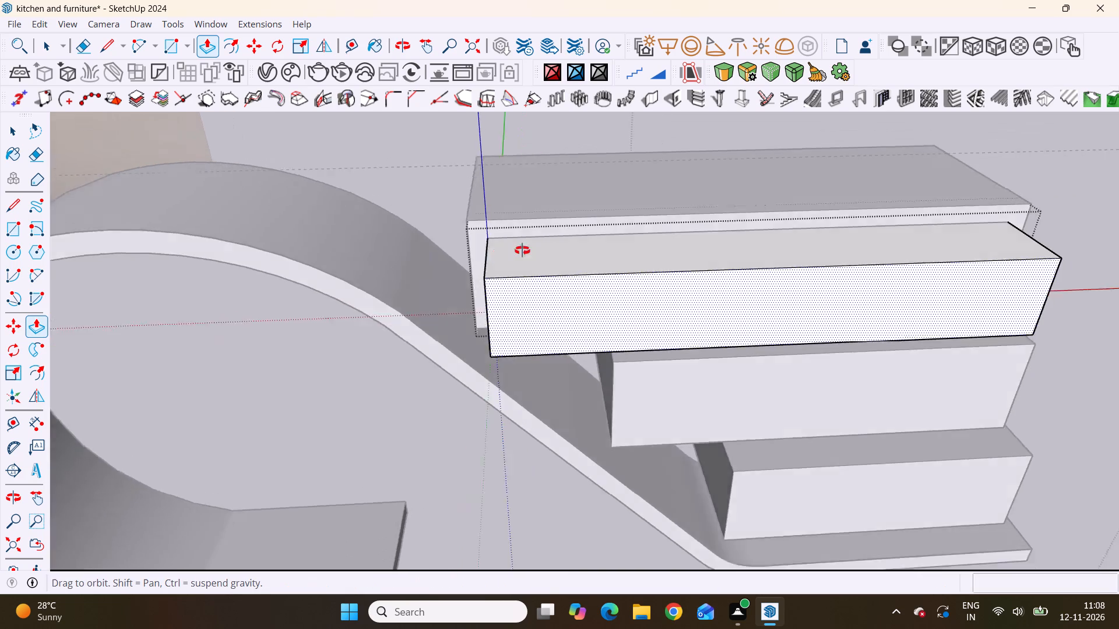
pyautogui.moveTo(522, 250); pyautogui.dragTo(779, 282, button='middle')
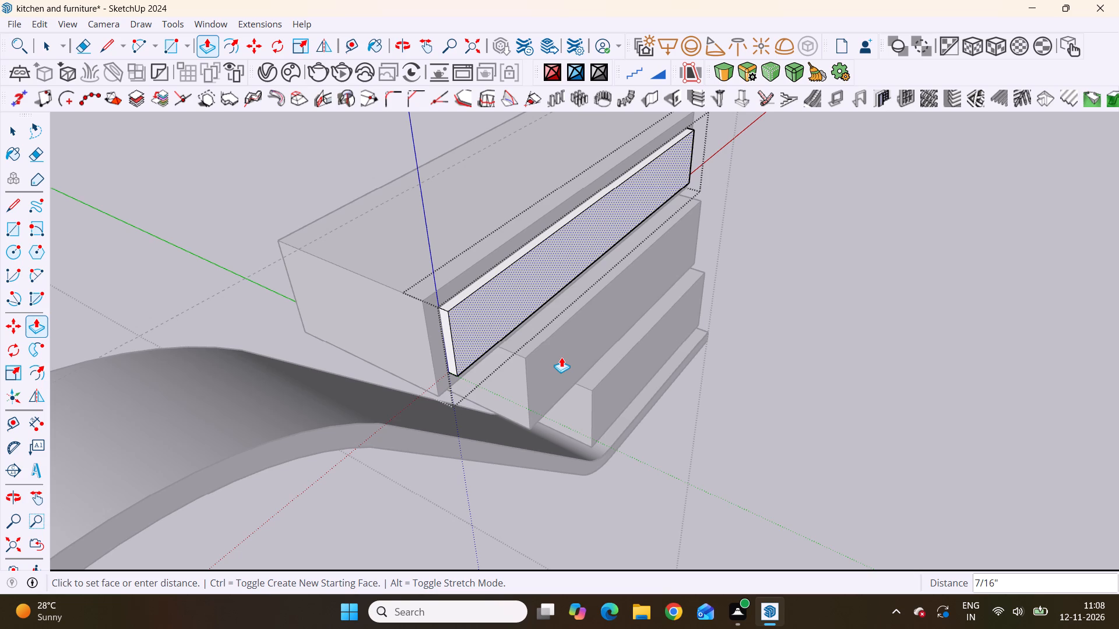
pyautogui.write('12')
pyautogui.write('mm')
pyautogui.press('Return')
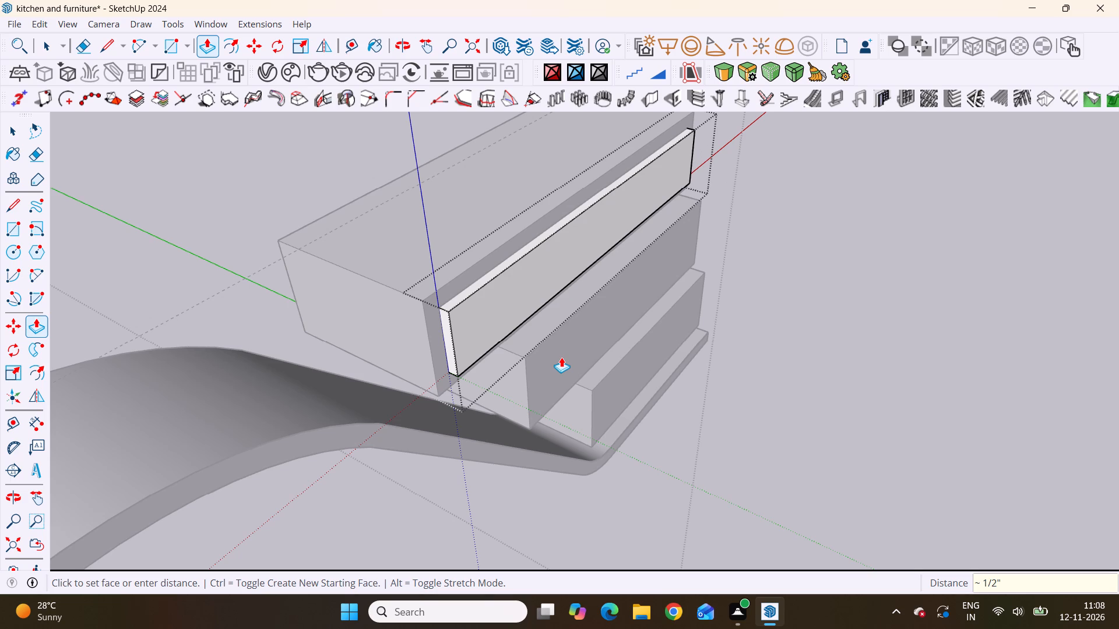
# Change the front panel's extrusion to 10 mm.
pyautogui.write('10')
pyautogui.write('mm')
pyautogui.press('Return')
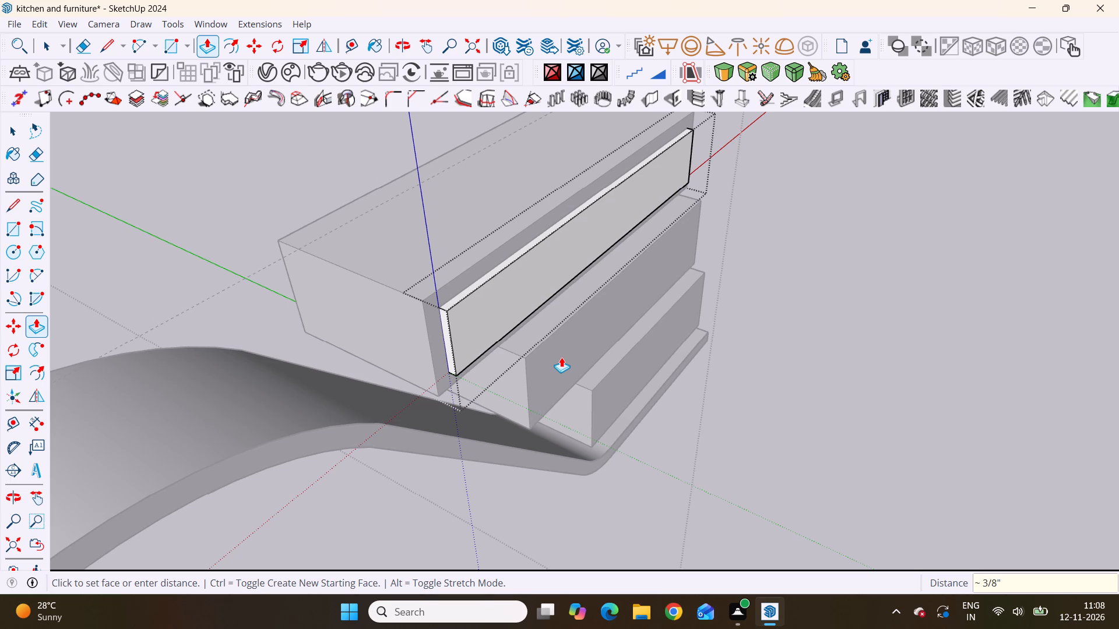
# Set the front panel's extrusion to 8 mm and close the group.
pyautogui.write('8mm')
pyautogui.press('Return')
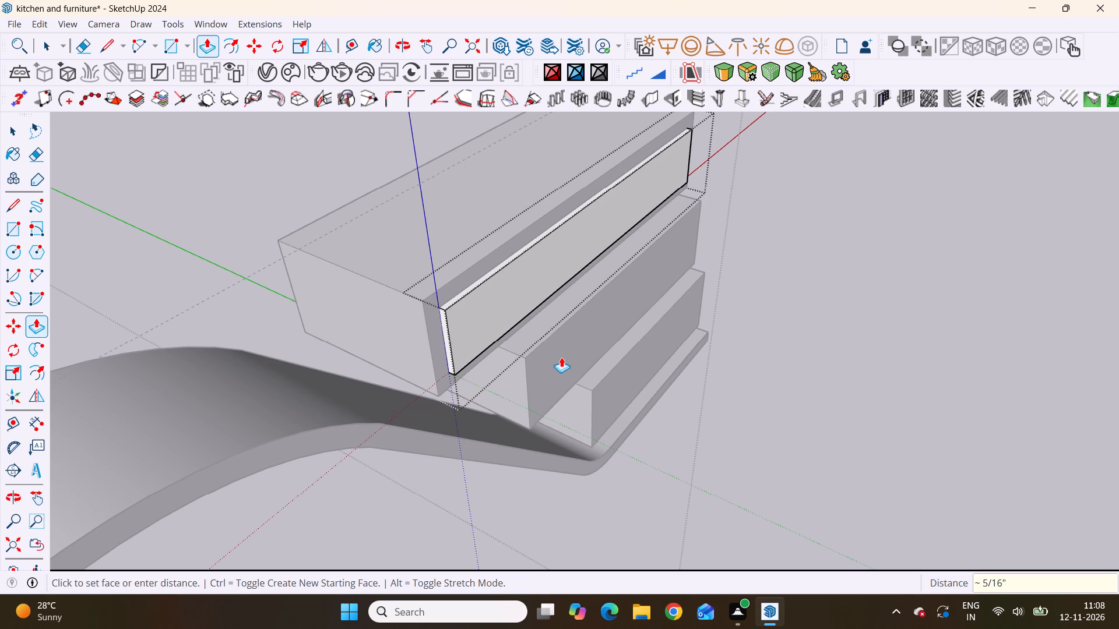
pyautogui.scroll(-5, 663, 390)
pyautogui.press('space')
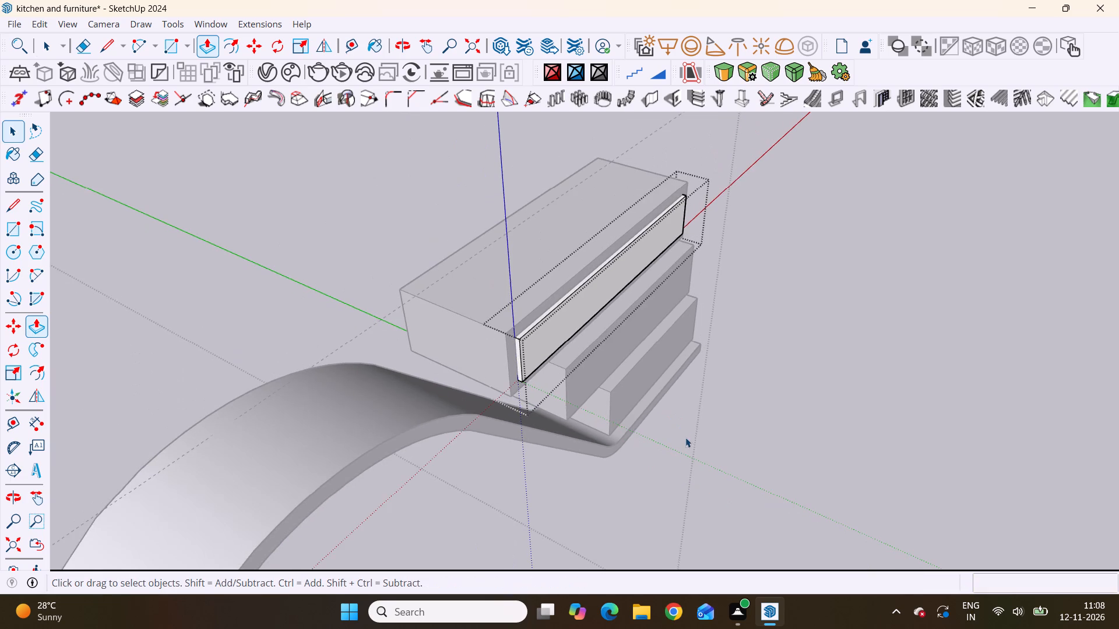
pyautogui.click(770, 393)
# Examine the top drawer's front panel from several angles and compare it with the drawer fronts in the reference image.
pyautogui.scroll(-7, 354, 342)
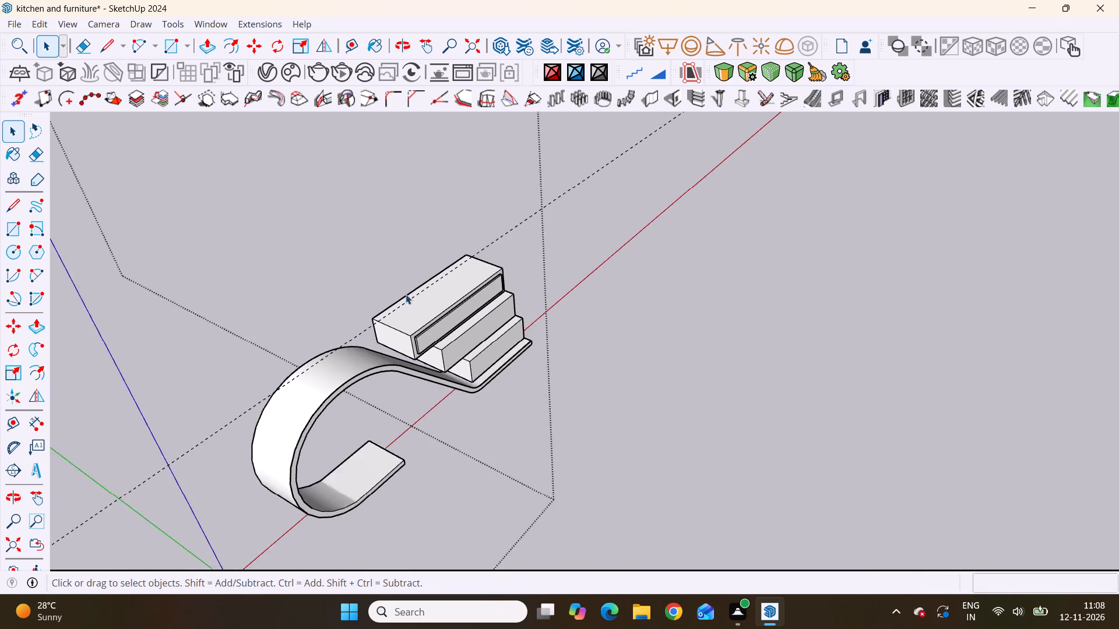
pyautogui.moveTo(400, 294); pyautogui.dragTo(257, 192, button='middle')
pyautogui.scroll(-3, 292, 205)
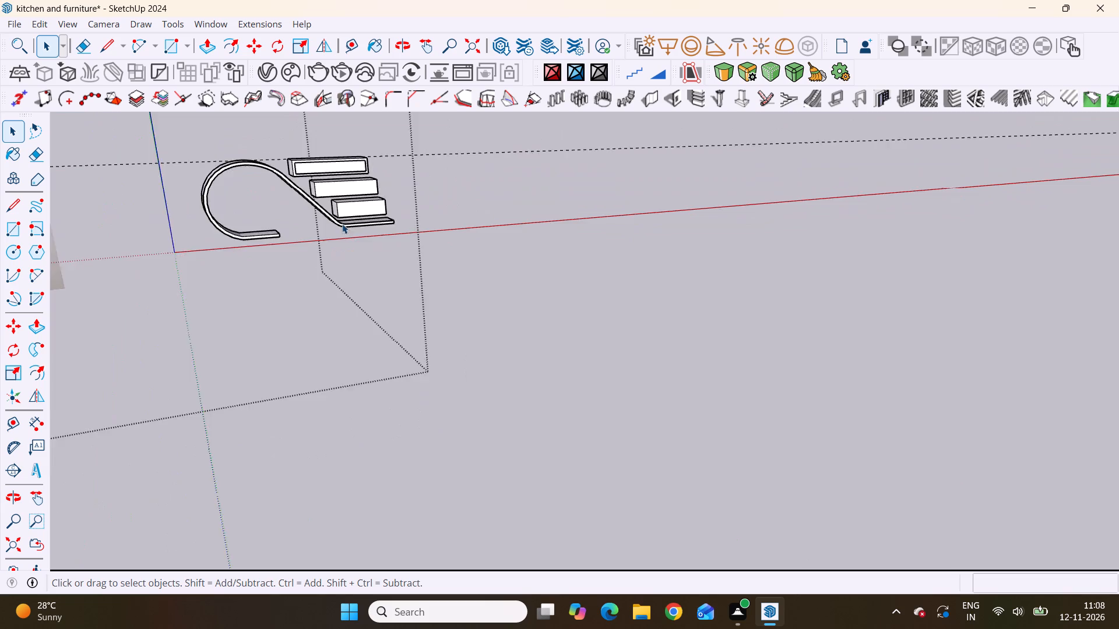
pyautogui.scroll(-13, 342, 224)
pyautogui.scroll(16, 180, 176)
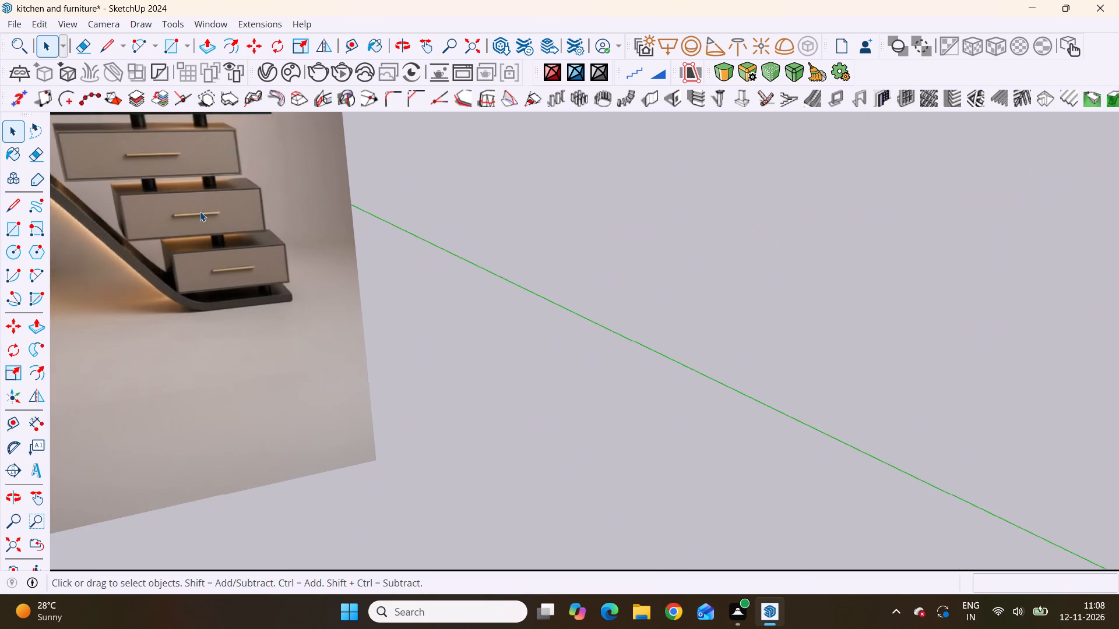
pyautogui.scroll(1, 200, 211)
pyautogui.scroll(-13, 192, 215)
pyautogui.moveTo(455, 302); pyautogui.dragTo(340, 313, button='middle')
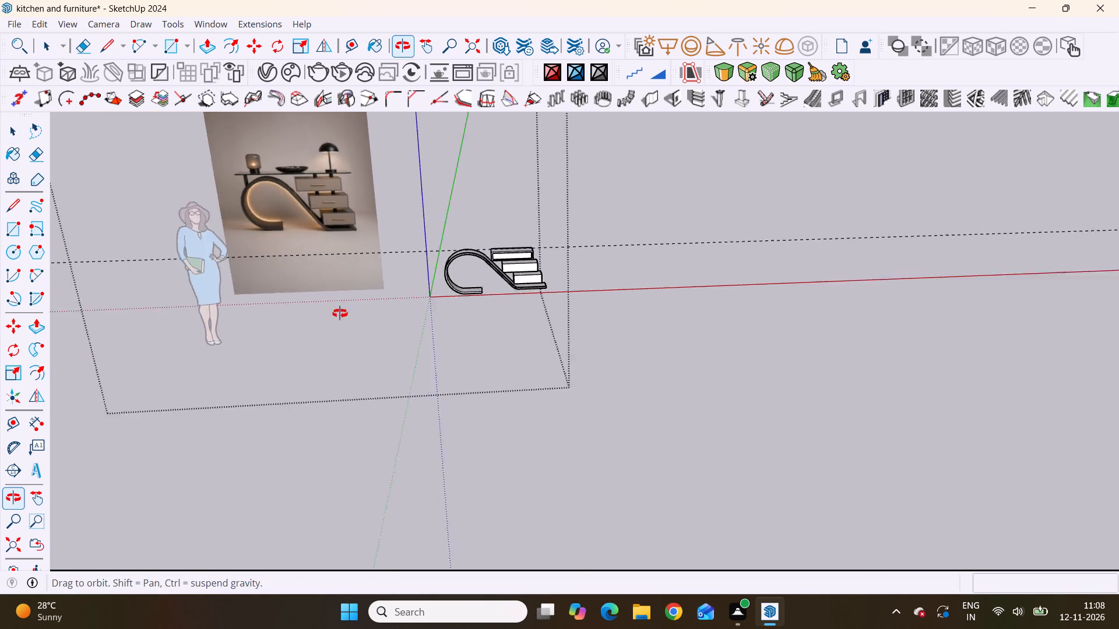
pyautogui.moveTo(340, 313); pyautogui.dragTo(295, 292, button='middle')
pyautogui.scroll(20, 529, 259)
pyautogui.scroll(1, 529, 259)
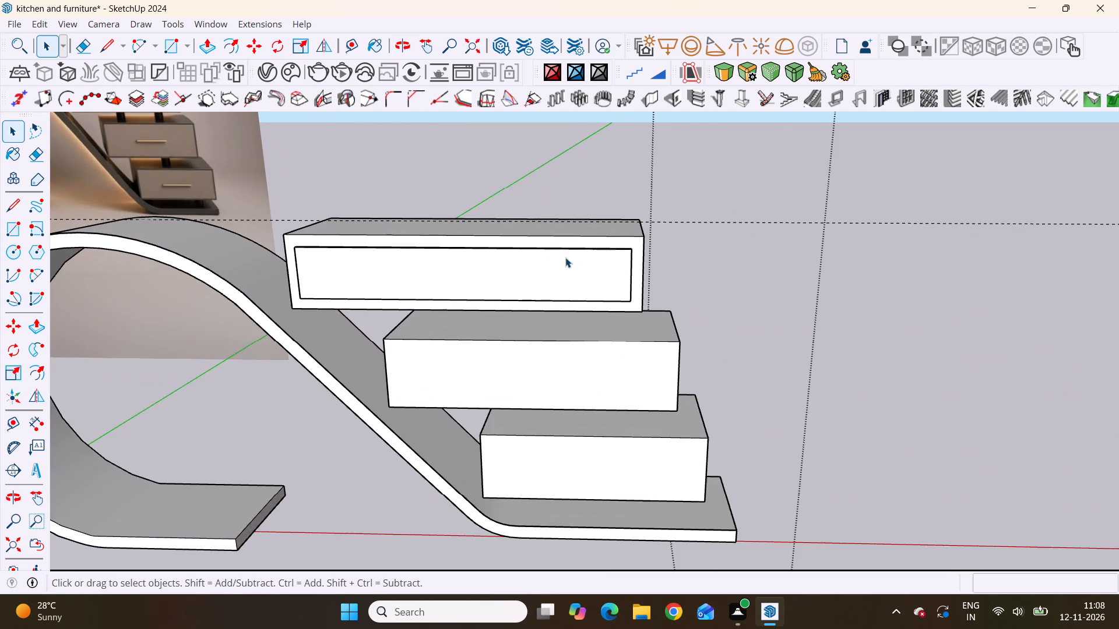
pyautogui.moveTo(566, 258); pyautogui.dragTo(425, 157, button='middle')
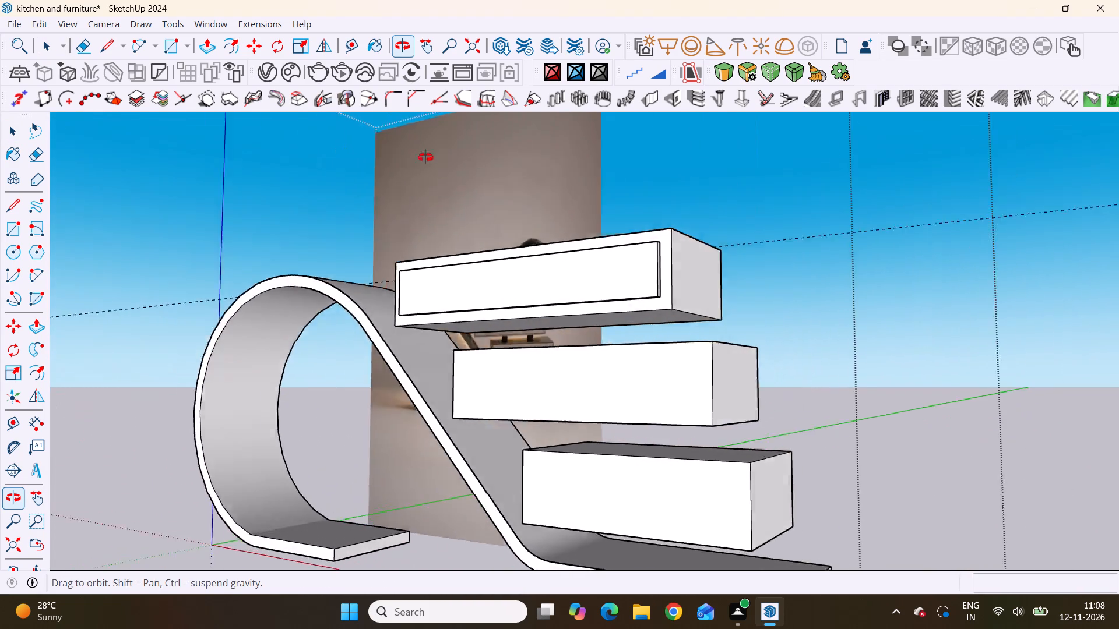
pyautogui.moveTo(425, 157); pyautogui.dragTo(888, 311, button='middle')
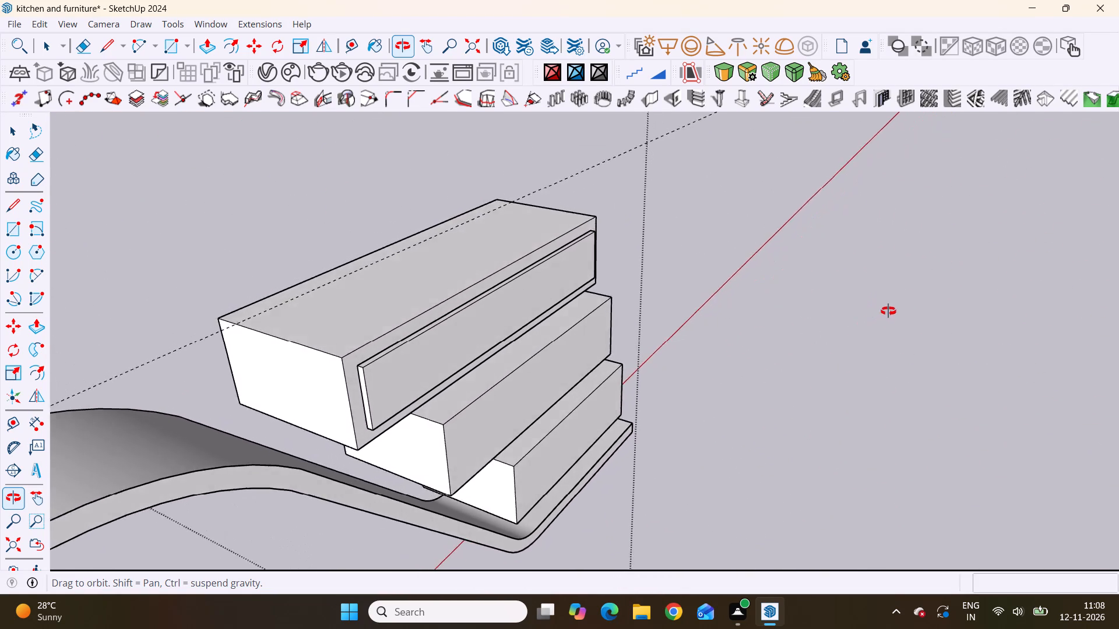
pyautogui.moveTo(888, 311); pyautogui.dragTo(639, 246, button='middle')
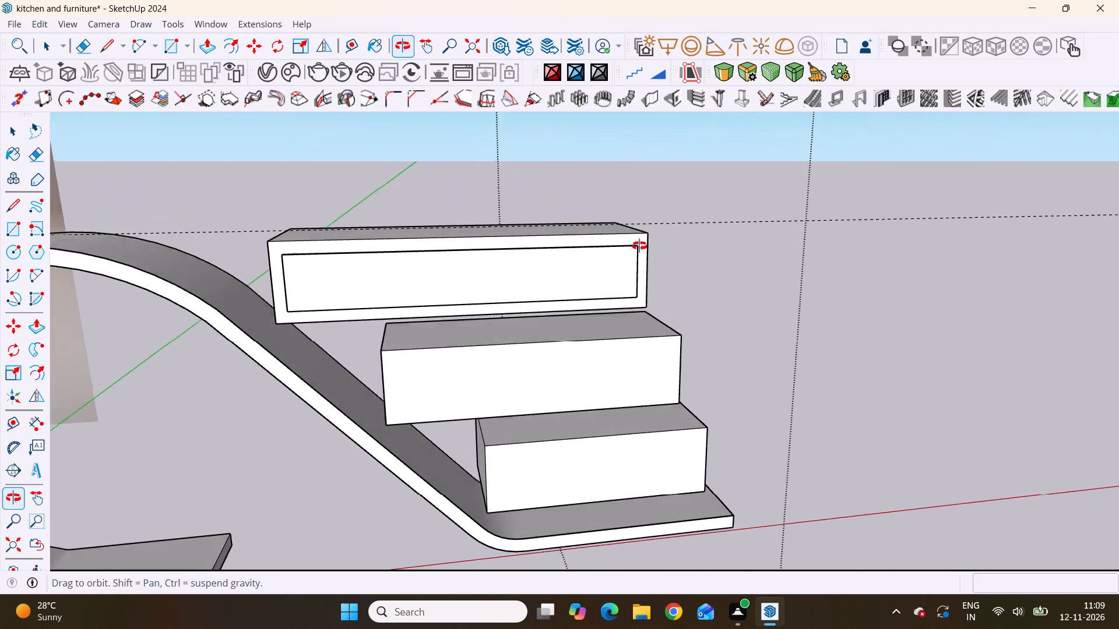
pyautogui.moveTo(639, 246); pyautogui.dragTo(577, 372, button='middle')
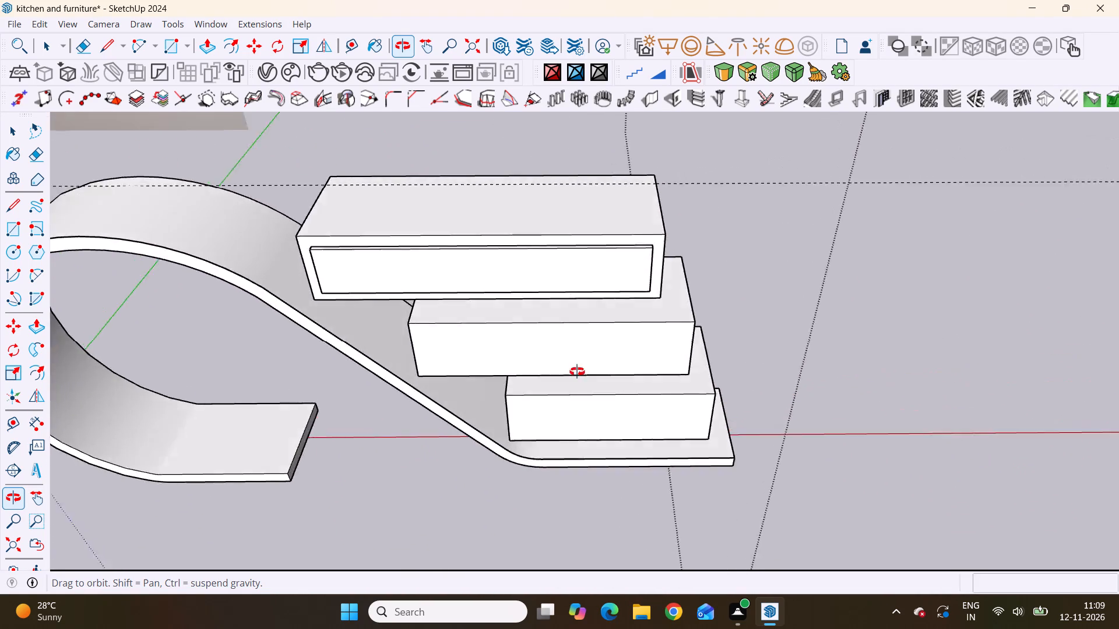
pyautogui.moveTo(577, 372); pyautogui.dragTo(590, 260, button='middle')
pyautogui.scroll(-1, 592, 260)
pyautogui.scroll(-8, 659, 260)
pyautogui.scroll(2, 485, 254)
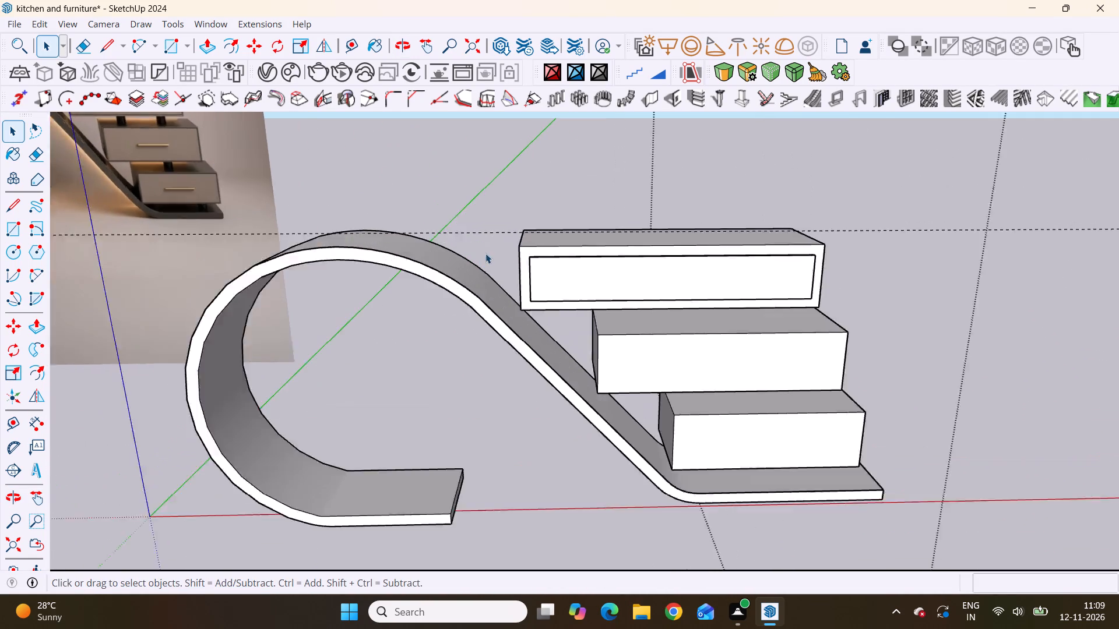
pyautogui.scroll(5, 485, 253)
pyautogui.scroll(-4, 528, 262)
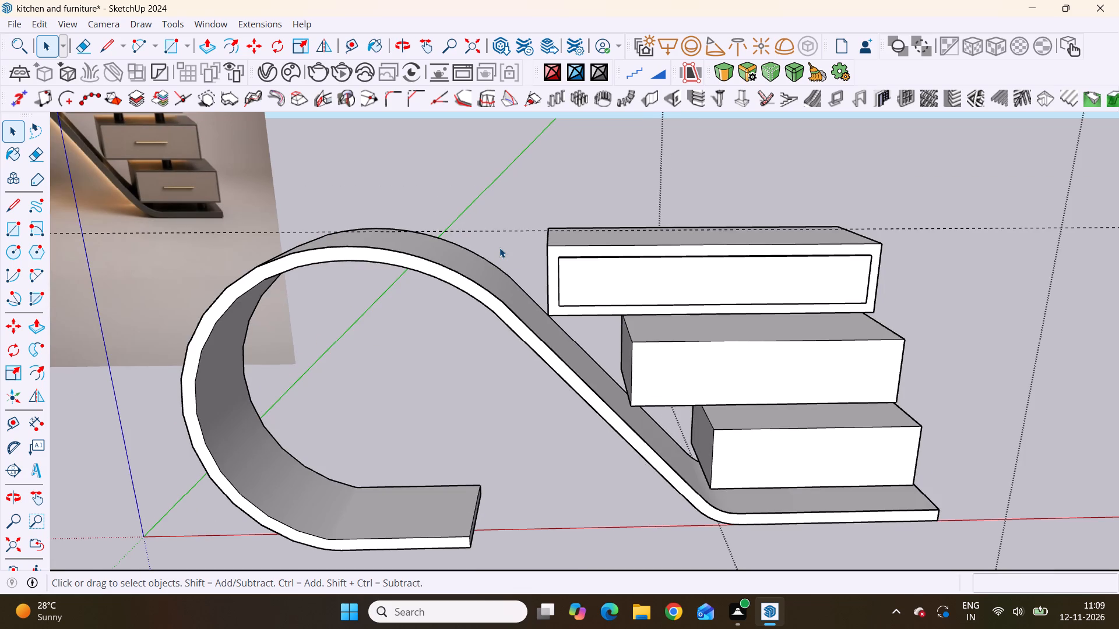
pyautogui.scroll(-2, 499, 248)
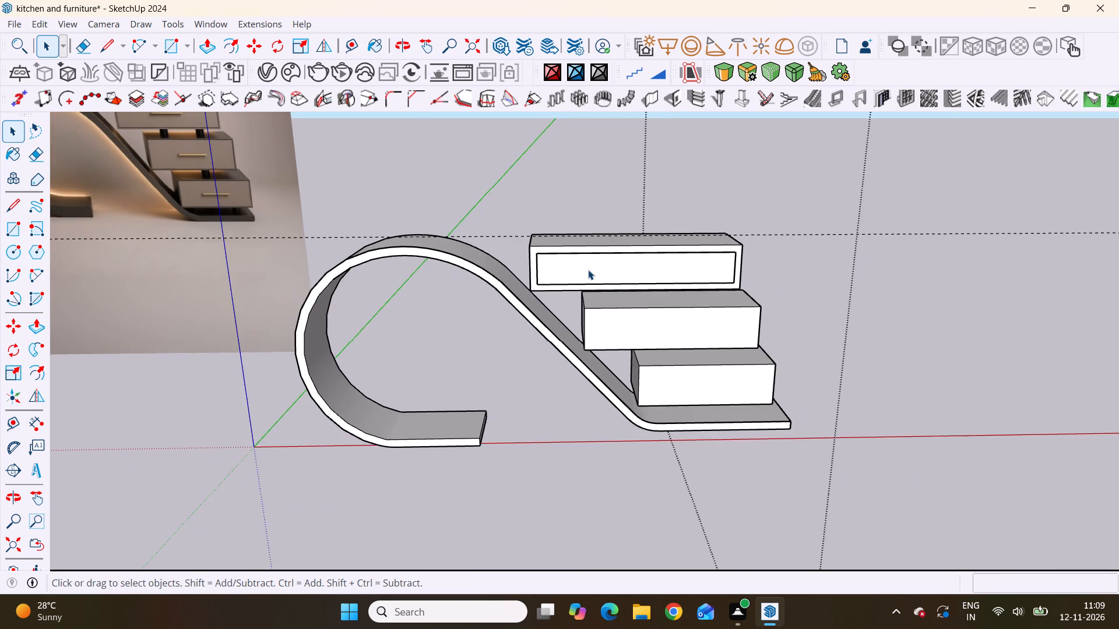
# Select the top drawer's front panel group and examine its fit and edges from several close-up angles.
pyautogui.moveTo(590, 271); pyautogui.dragTo(604, 313, button='middle')
pyautogui.click(603, 267)
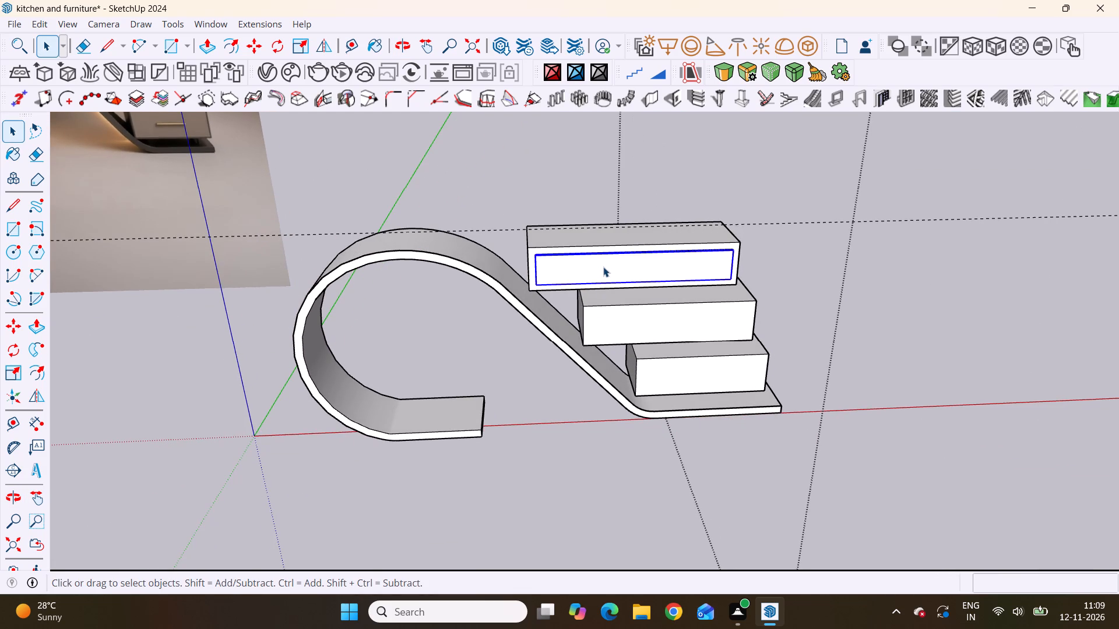
pyautogui.scroll(5, 696, 278)
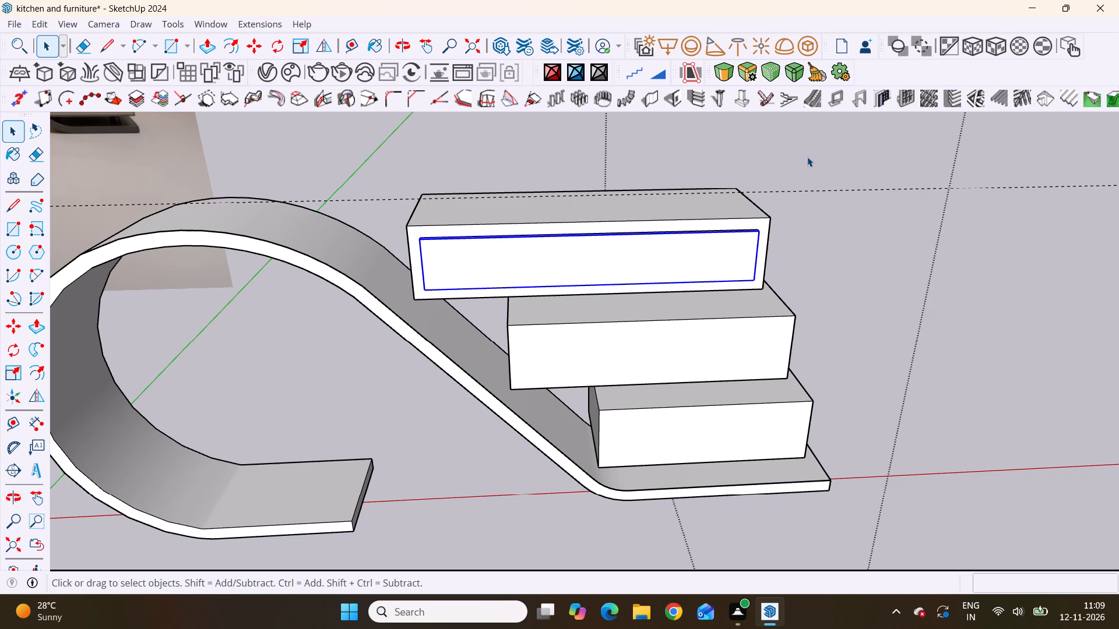
pyautogui.scroll(5, 733, 217)
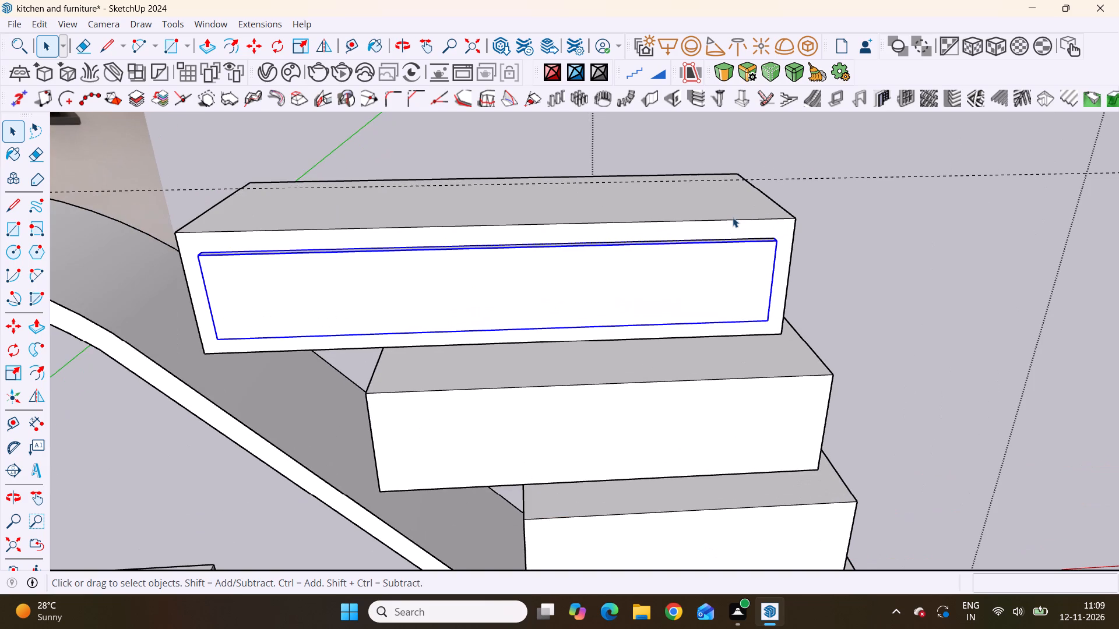
pyautogui.moveTo(689, 291); pyautogui.dragTo(710, 377, button='middle')
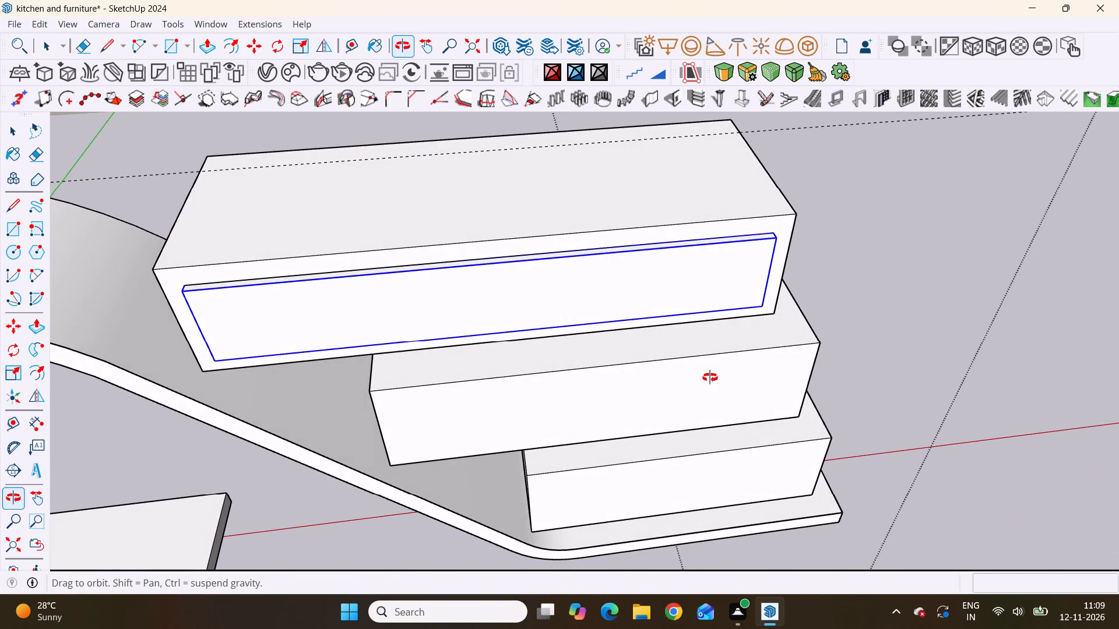
pyautogui.moveTo(710, 377); pyautogui.dragTo(874, 245, button='middle')
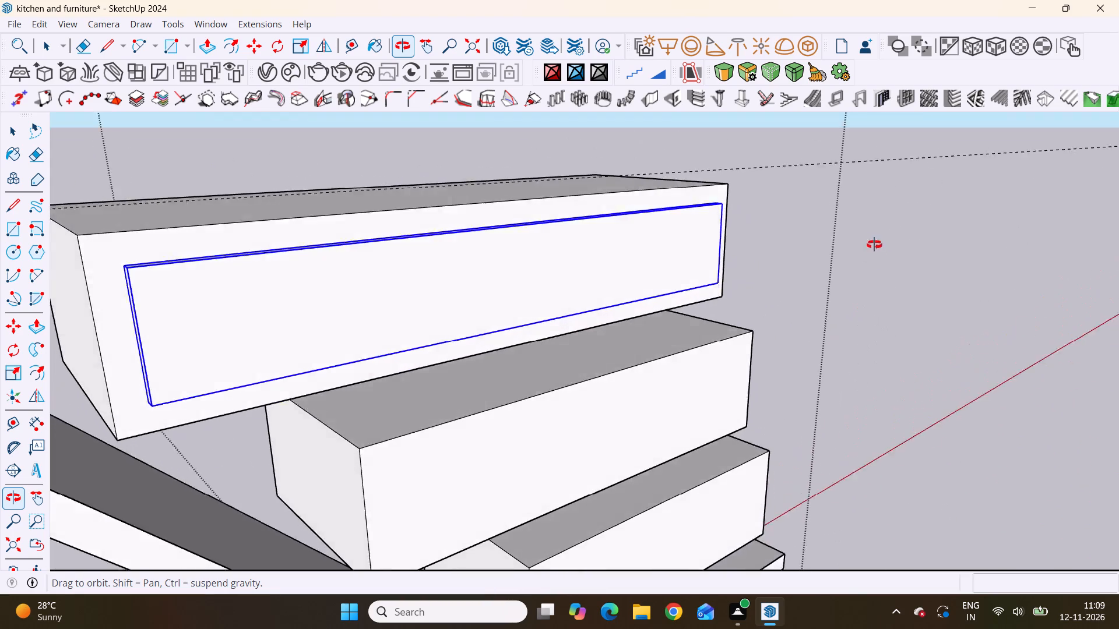
pyautogui.moveTo(874, 245); pyautogui.dragTo(862, 262, button='middle')
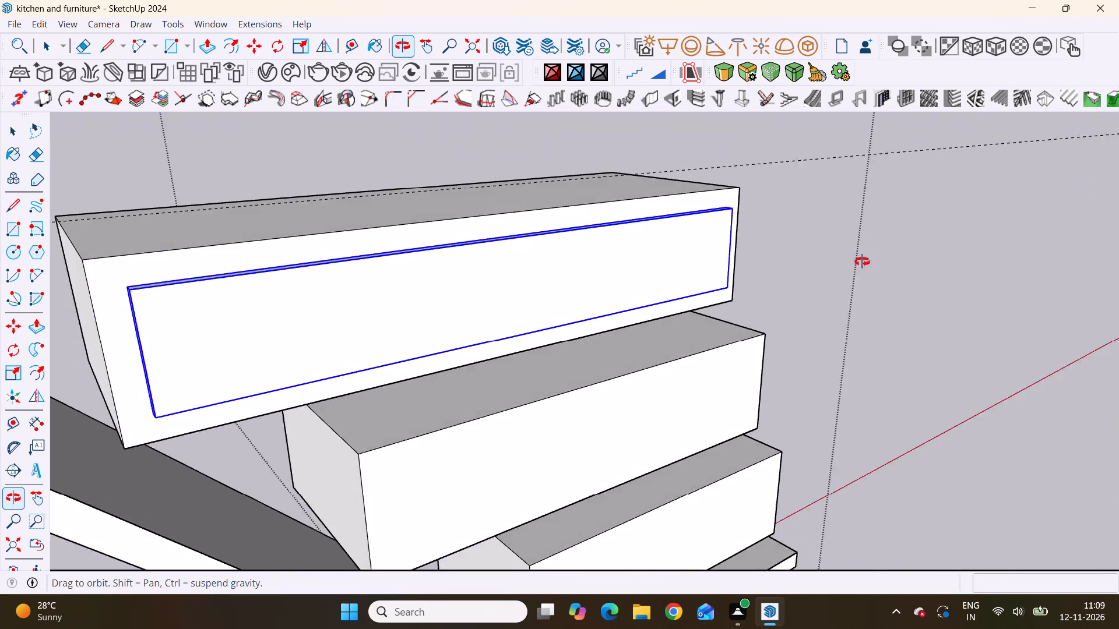
pyautogui.moveTo(862, 262); pyautogui.dragTo(784, 296, button='middle')
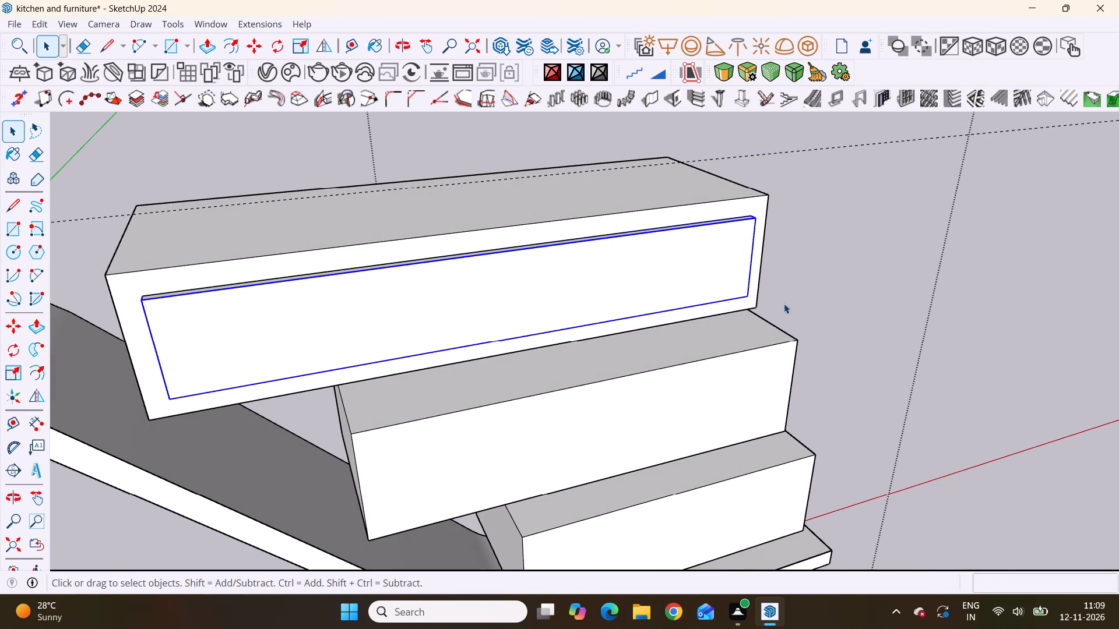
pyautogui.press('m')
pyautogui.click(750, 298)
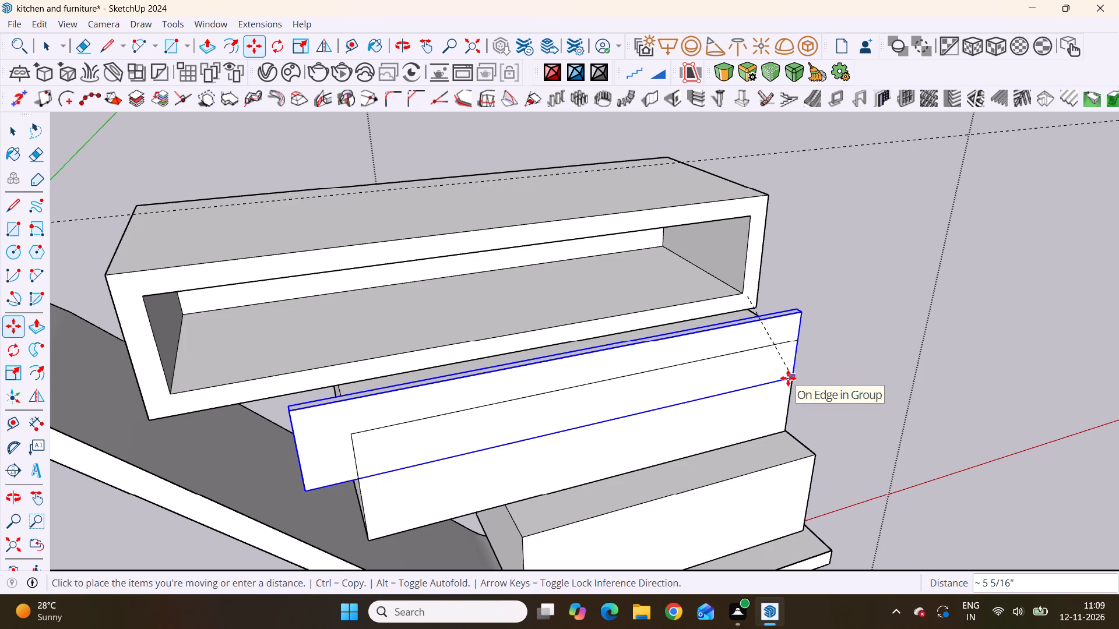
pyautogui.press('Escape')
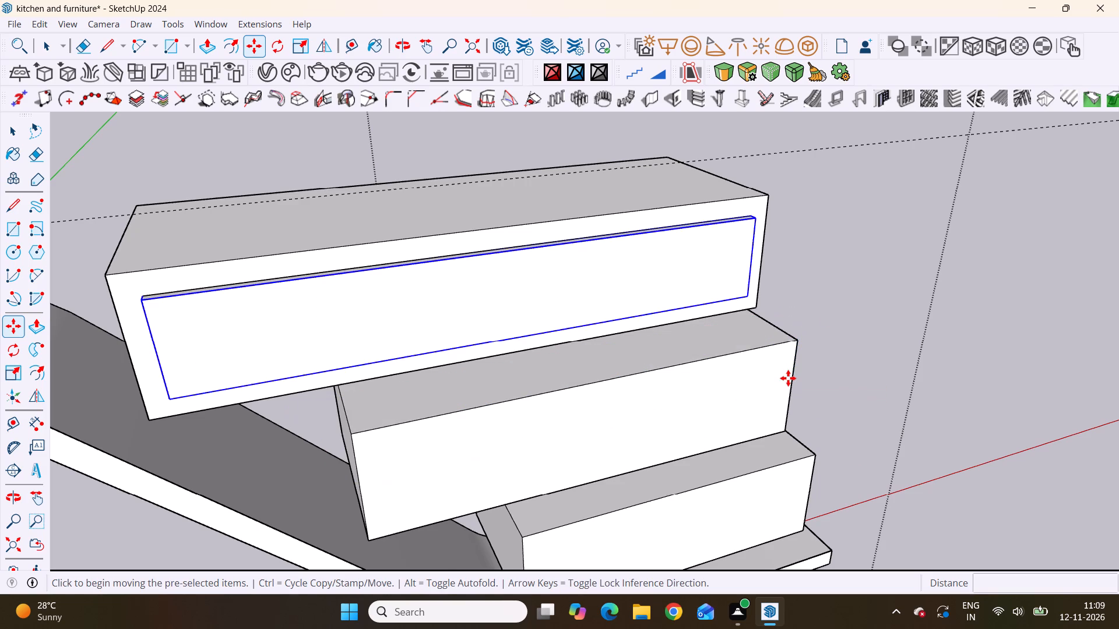
# Show the DBS Move Rotate Open Close extension tools and place them clear of the model.
pyautogui.scroll(-4, 836, 264)
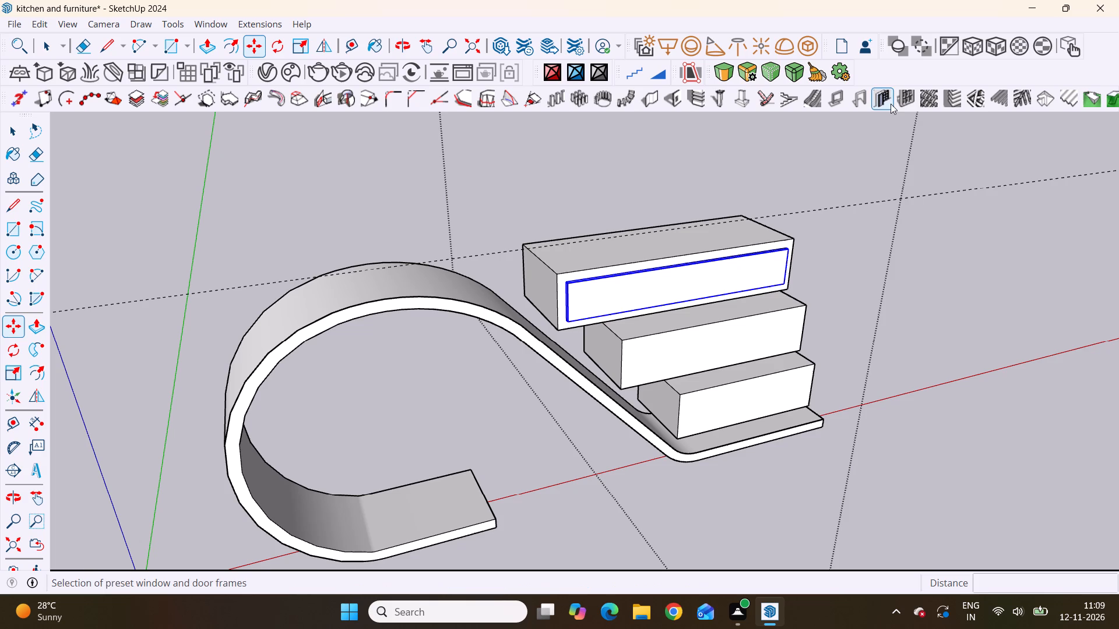
pyautogui.rightClick(885, 73)
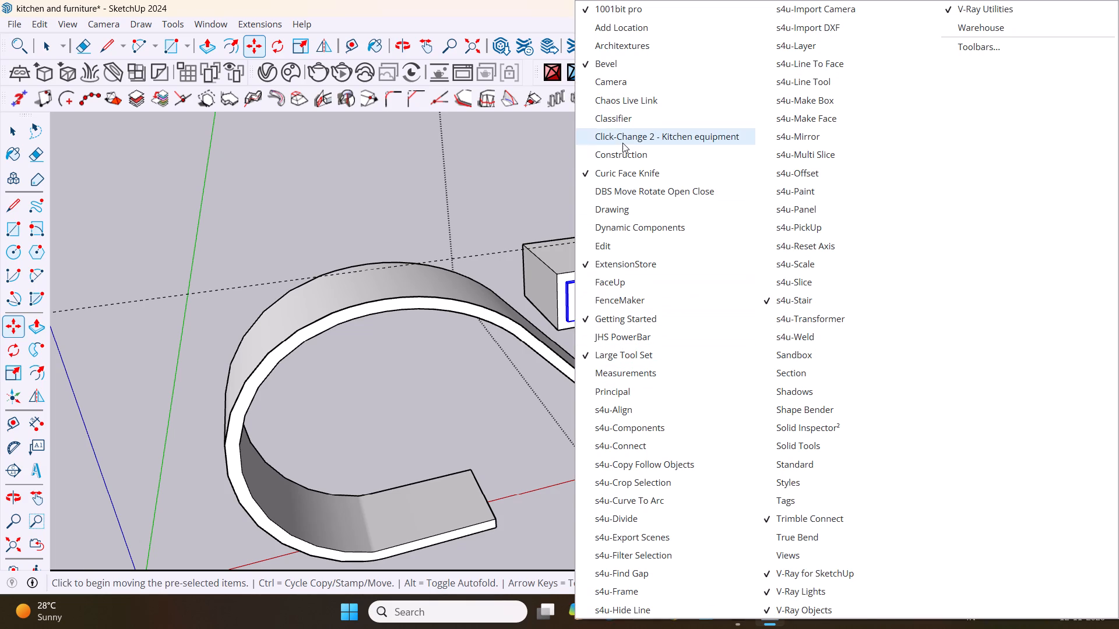
pyautogui.click(620, 191)
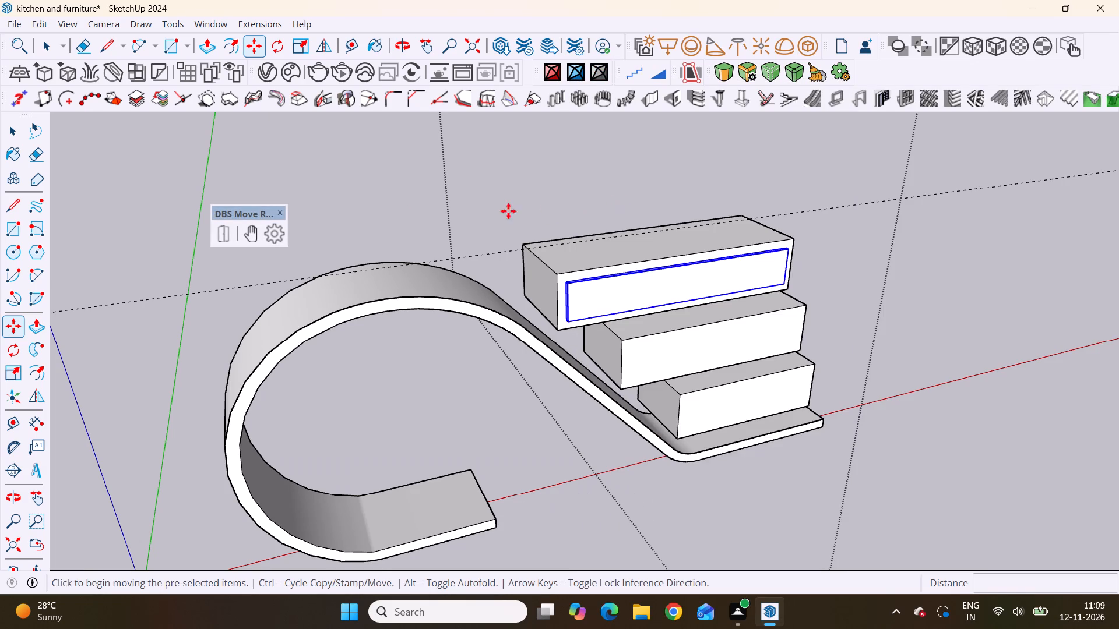
pyautogui.moveTo(227, 214); pyautogui.dragTo(74, 119)
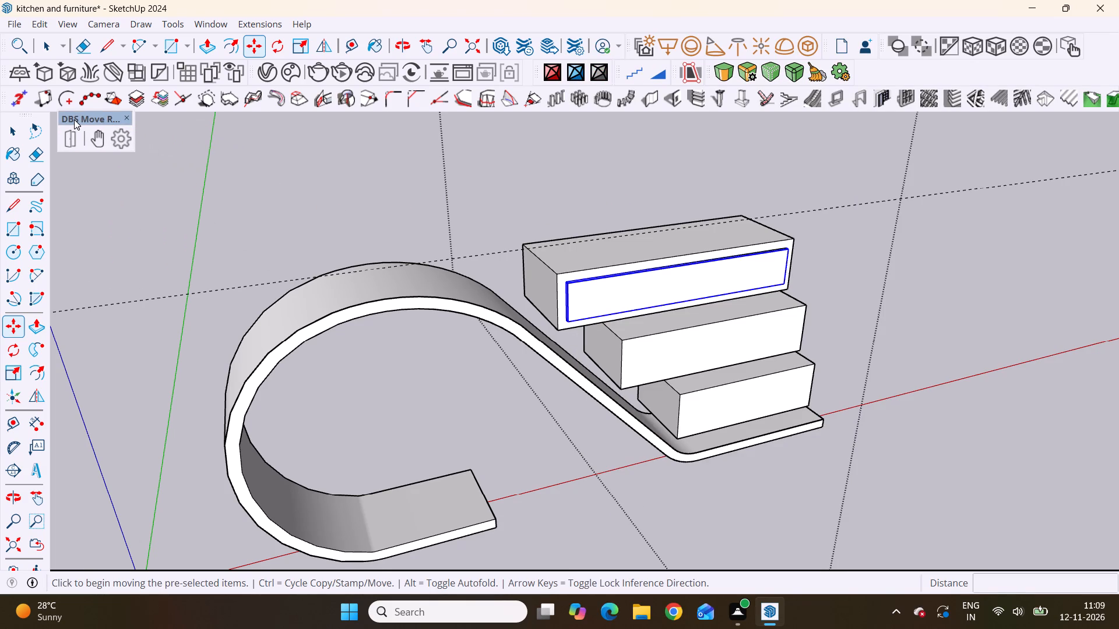
pyautogui.moveTo(74, 119); pyautogui.dragTo(82, 121)
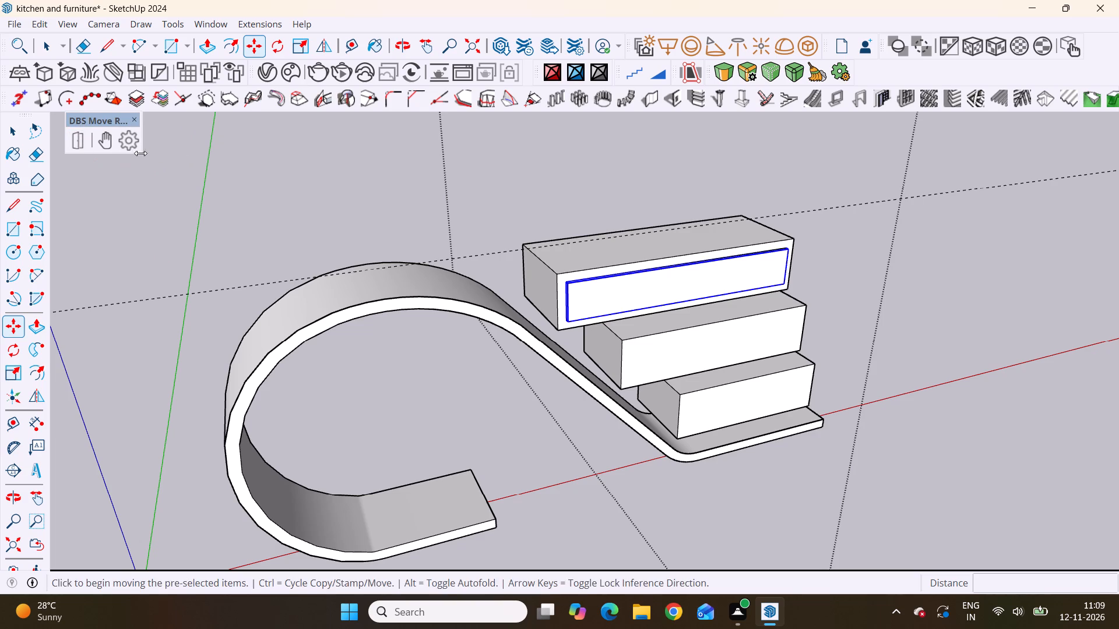
# Open the joint configuration for the top drawer's front panel and choose slider as the joint type.
pyautogui.click(126, 146)
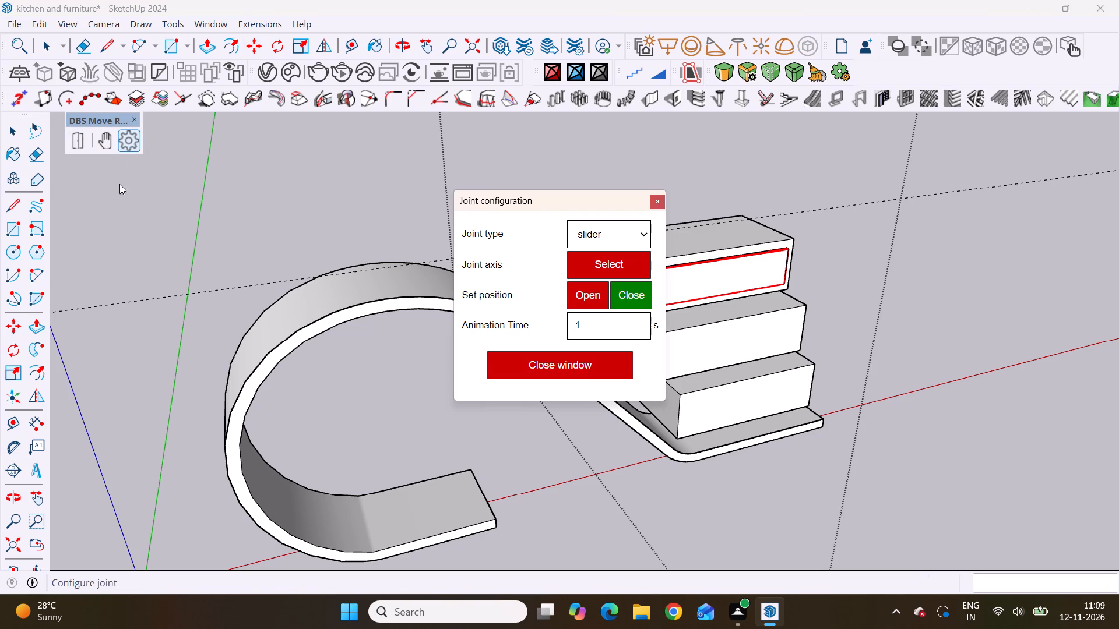
pyautogui.scroll(-3, 506, 342)
pyautogui.scroll(-1, 777, 324)
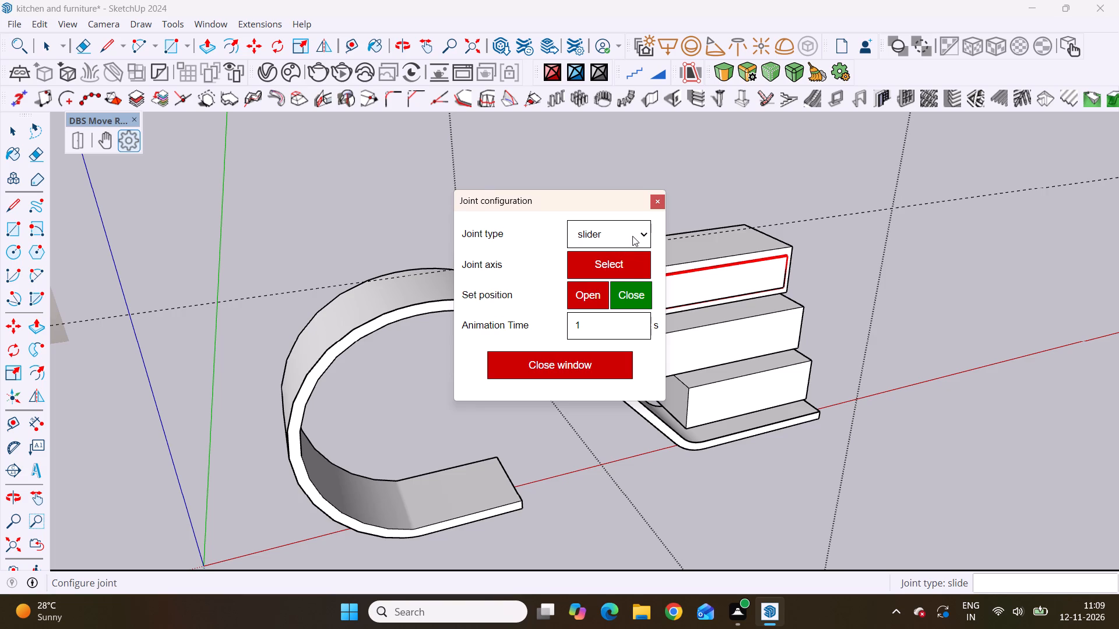
pyautogui.click(613, 236)
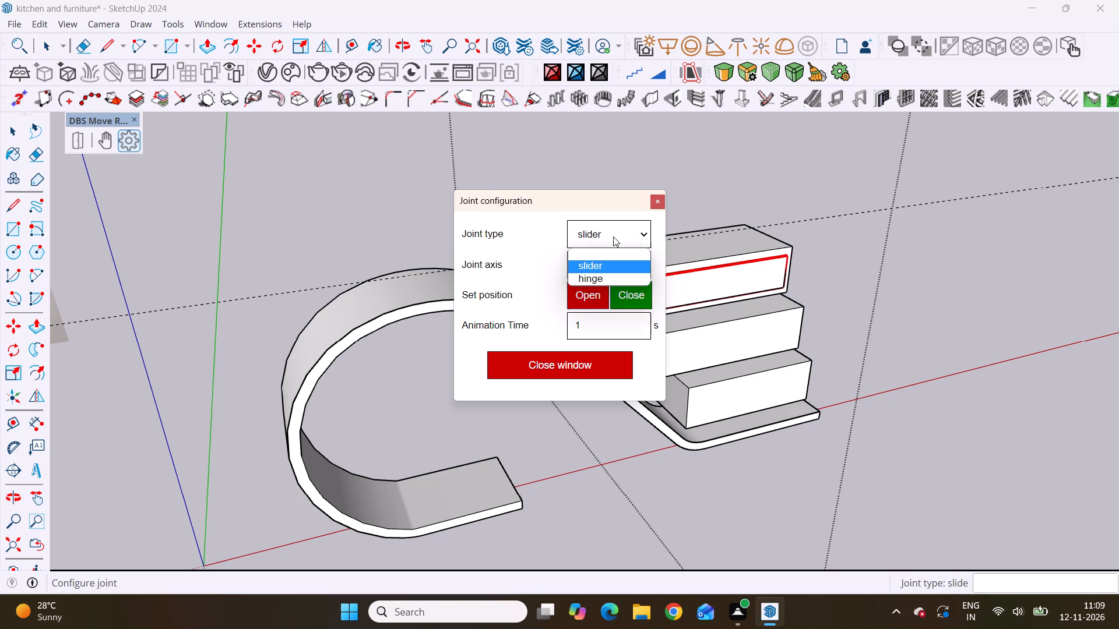
pyautogui.click(608, 262)
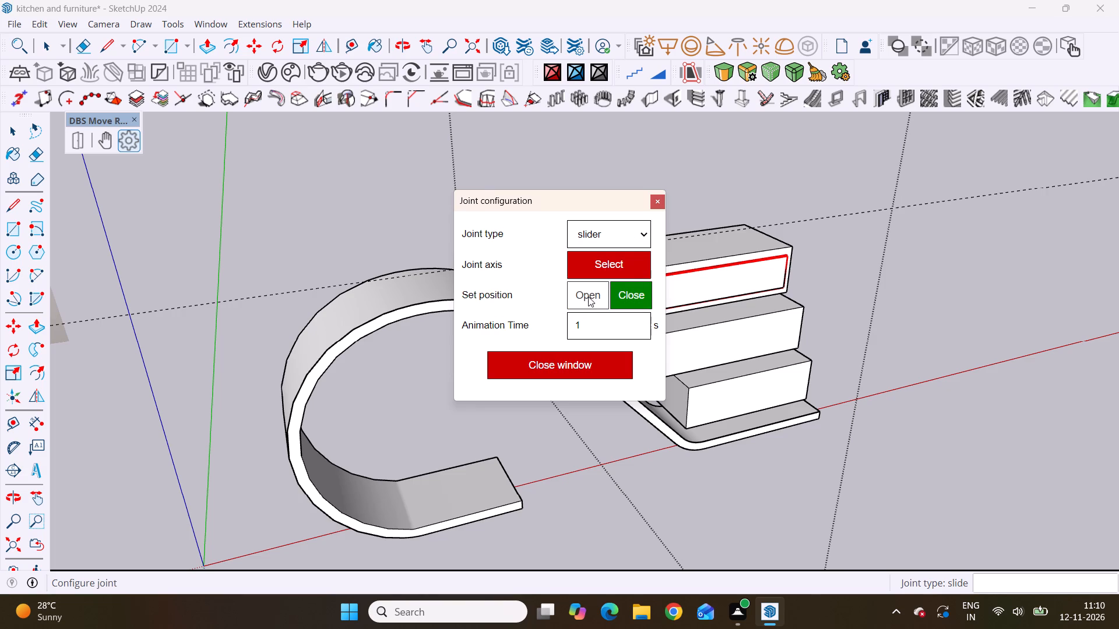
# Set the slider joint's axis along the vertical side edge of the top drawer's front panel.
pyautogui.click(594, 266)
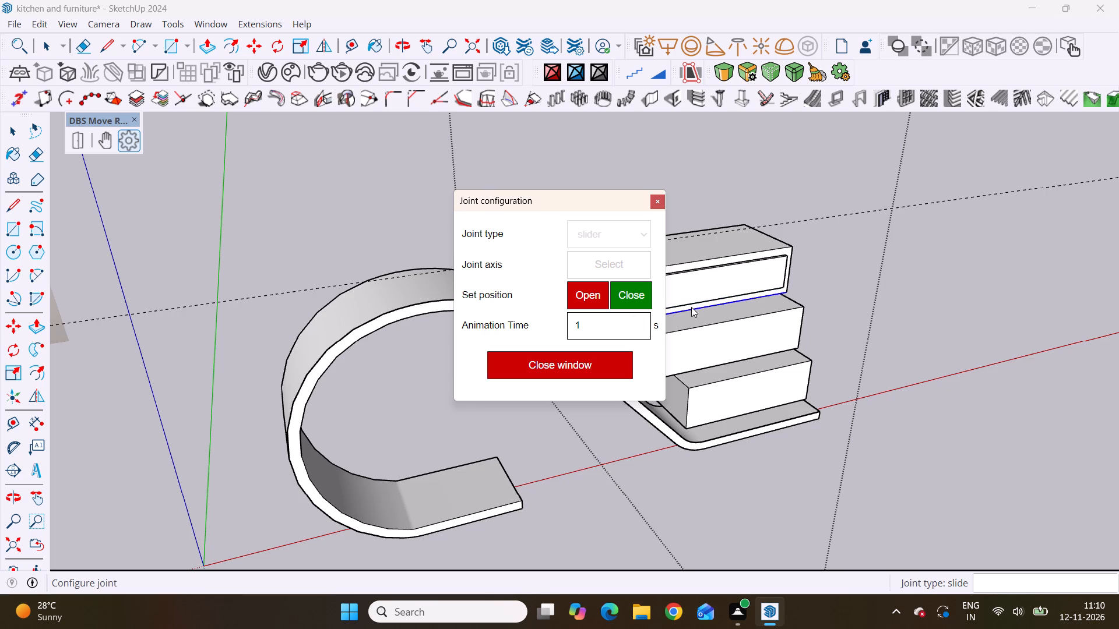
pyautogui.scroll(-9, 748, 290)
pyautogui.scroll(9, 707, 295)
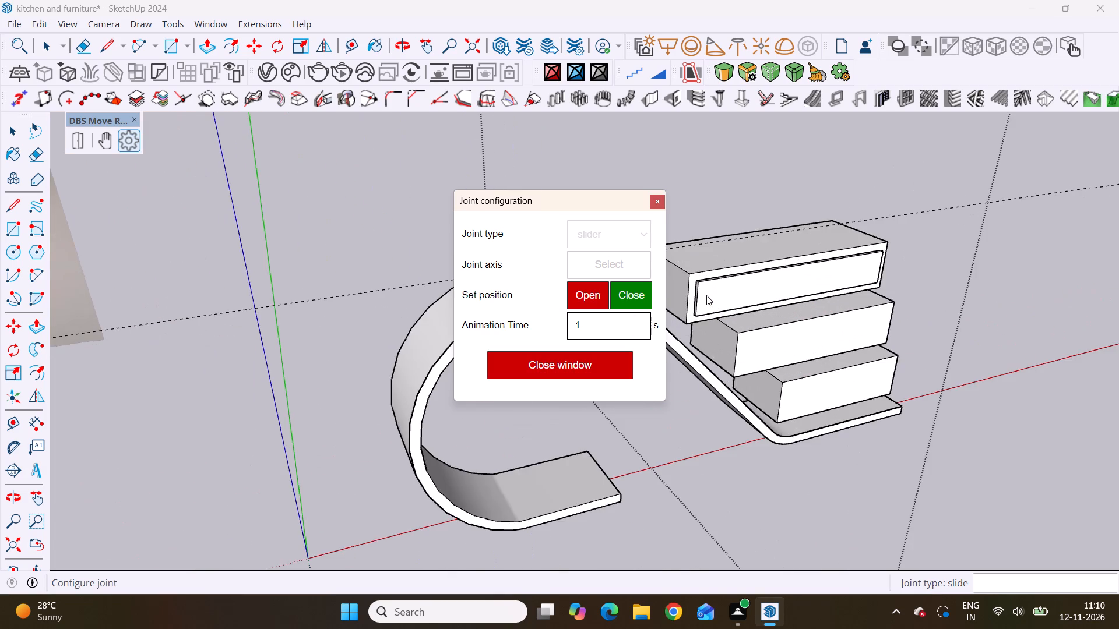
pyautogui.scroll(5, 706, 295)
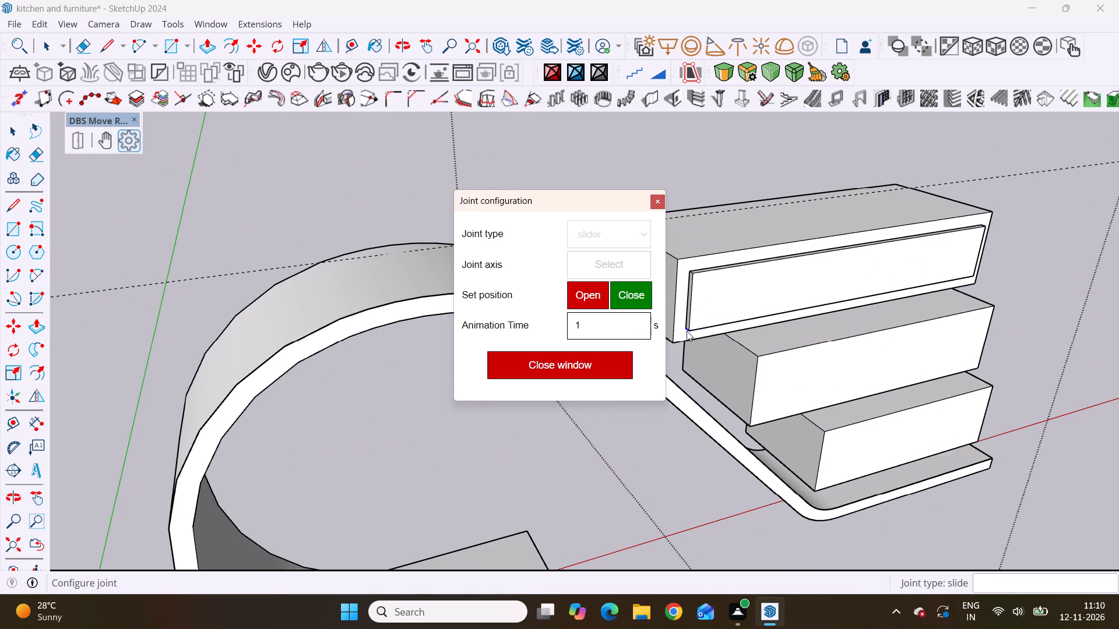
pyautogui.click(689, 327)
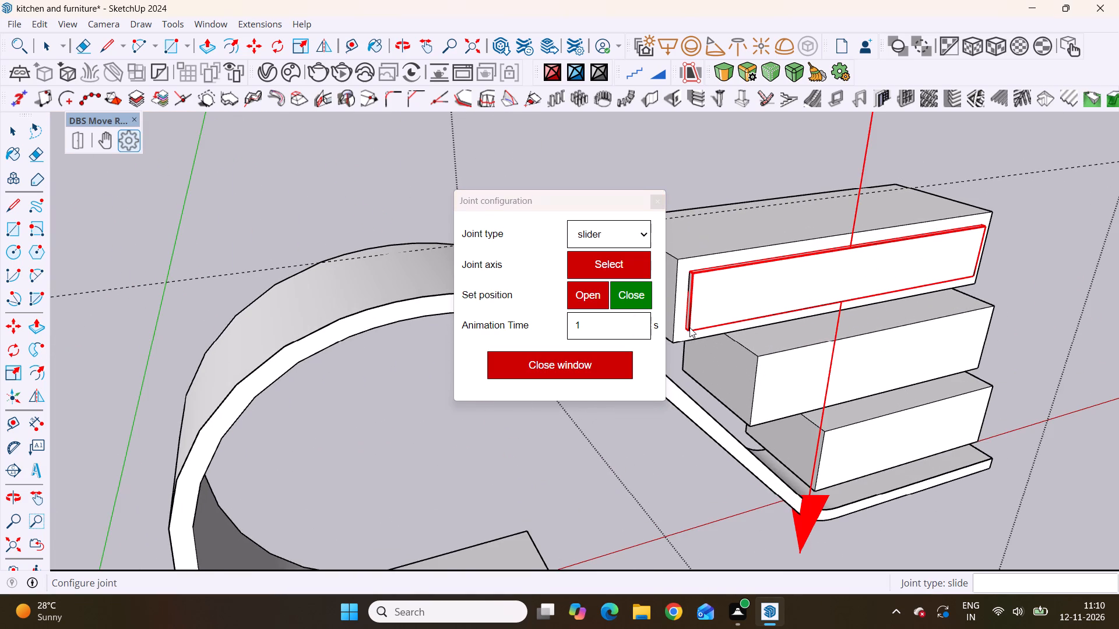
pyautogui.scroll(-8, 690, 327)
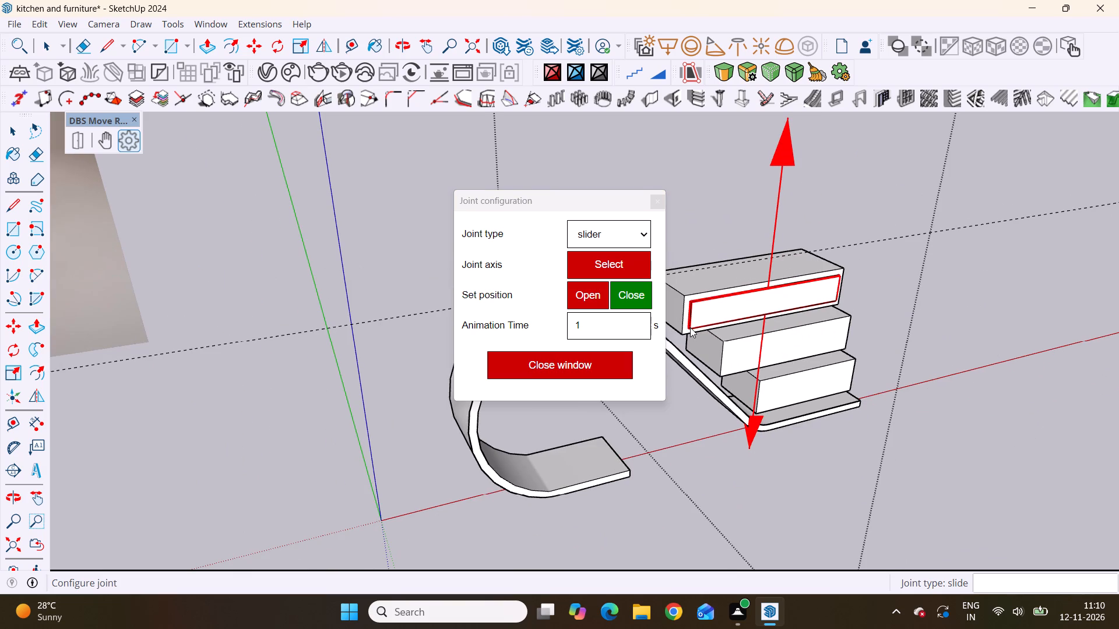
# Reselect the joint axis along the front panel's short thickness edge at its upper corner, running front to back.
pyautogui.scroll(4, 695, 330)
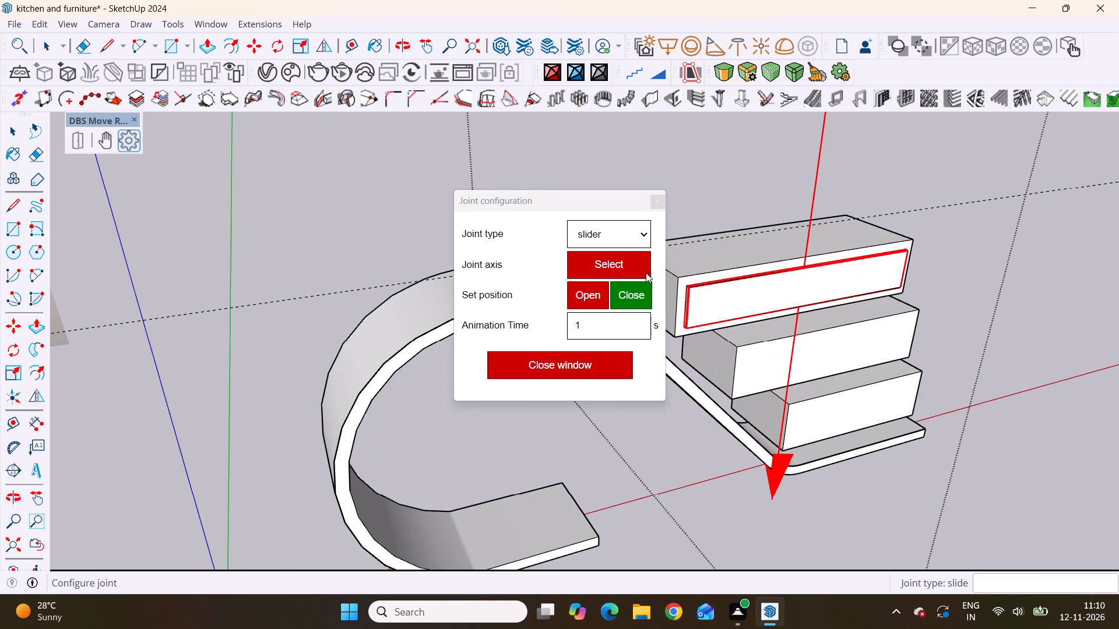
pyautogui.click(629, 262)
pyautogui.scroll(5, 687, 320)
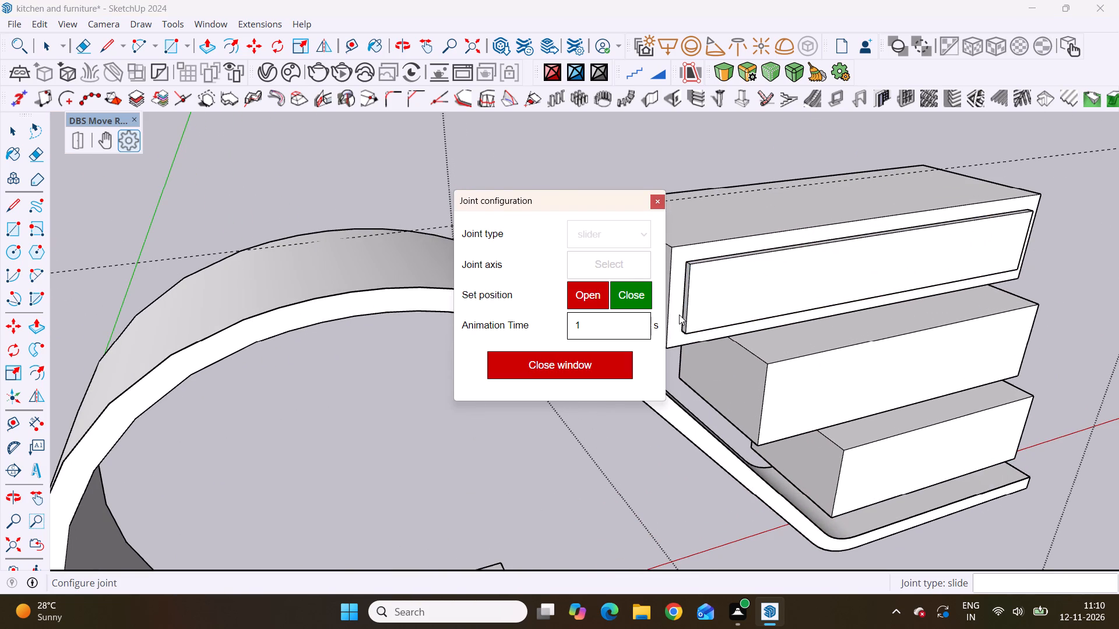
pyautogui.scroll(8, 696, 274)
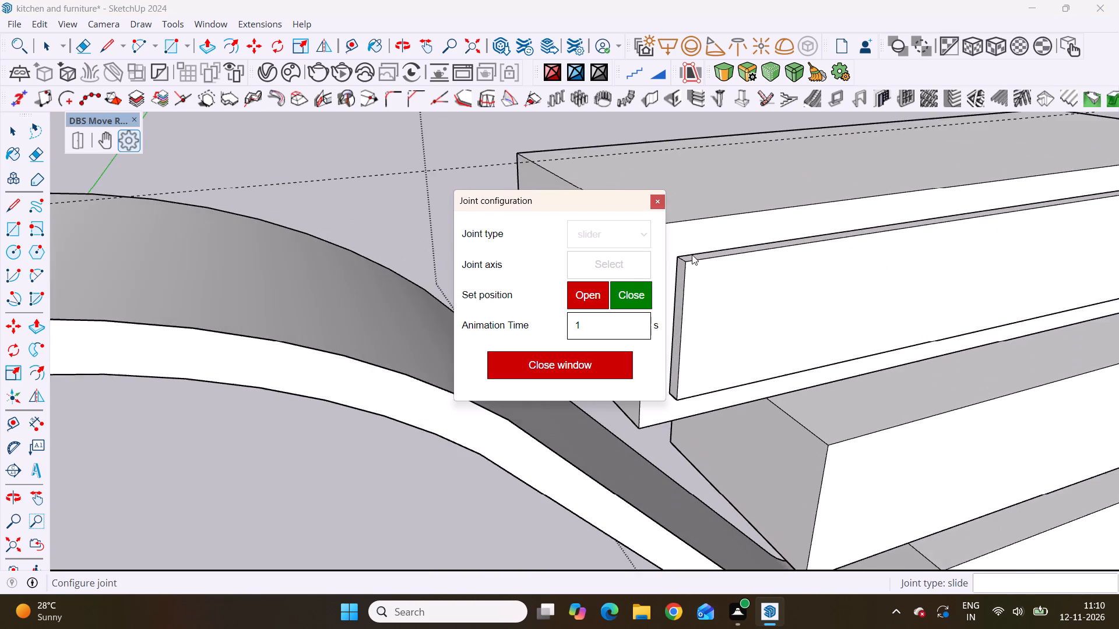
pyautogui.click(684, 260)
pyautogui.scroll(-3, 674, 275)
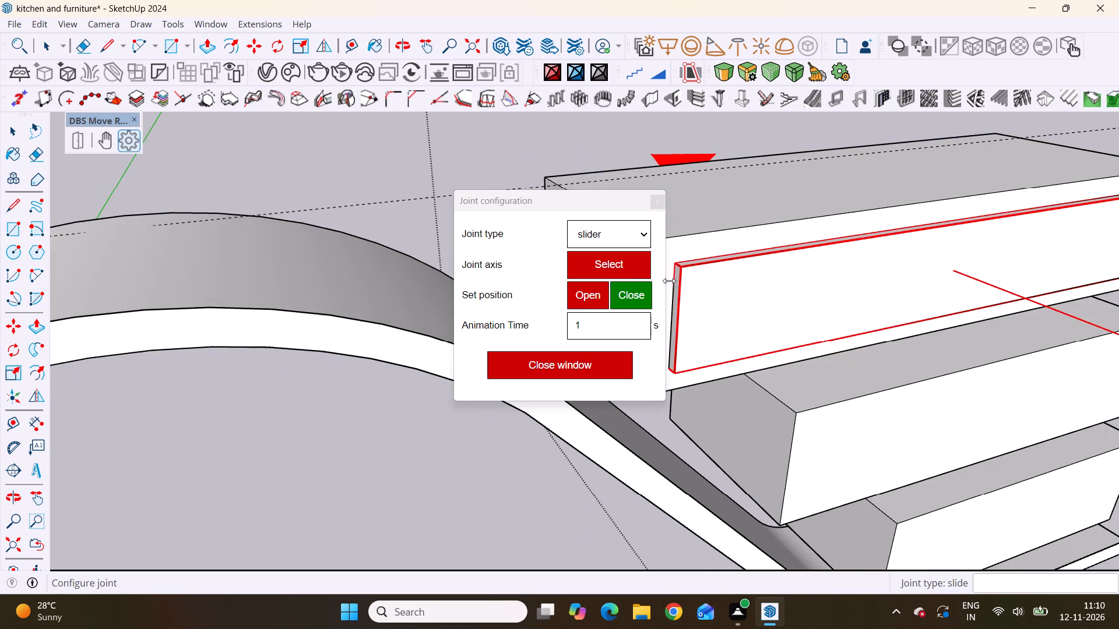
pyautogui.scroll(-20, 669, 281)
pyautogui.scroll(-7, 669, 281)
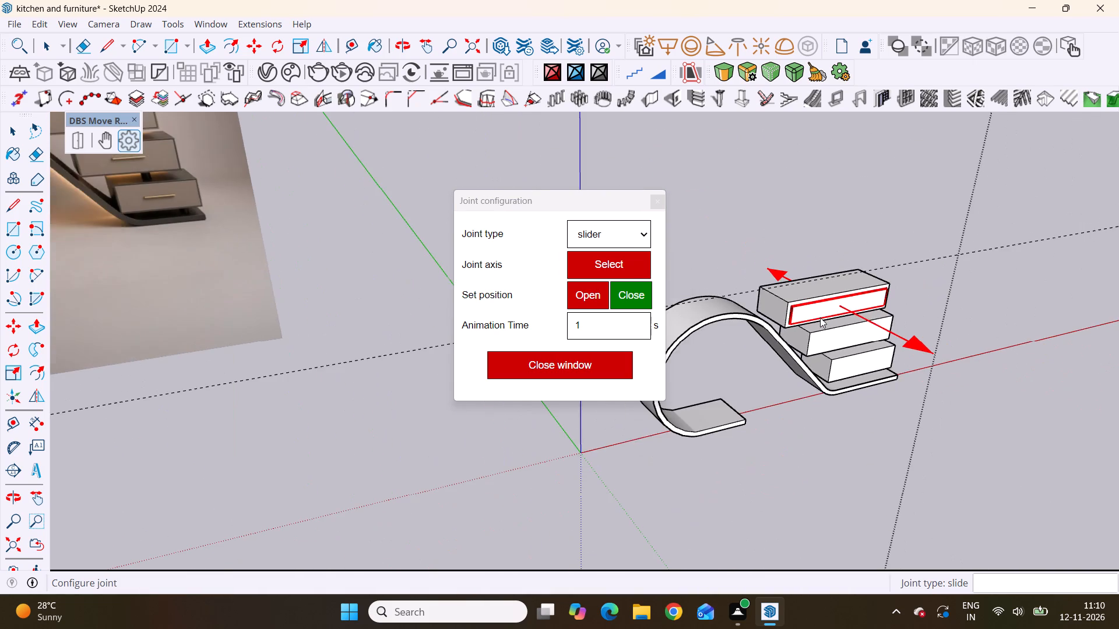
pyautogui.scroll(4, 846, 313)
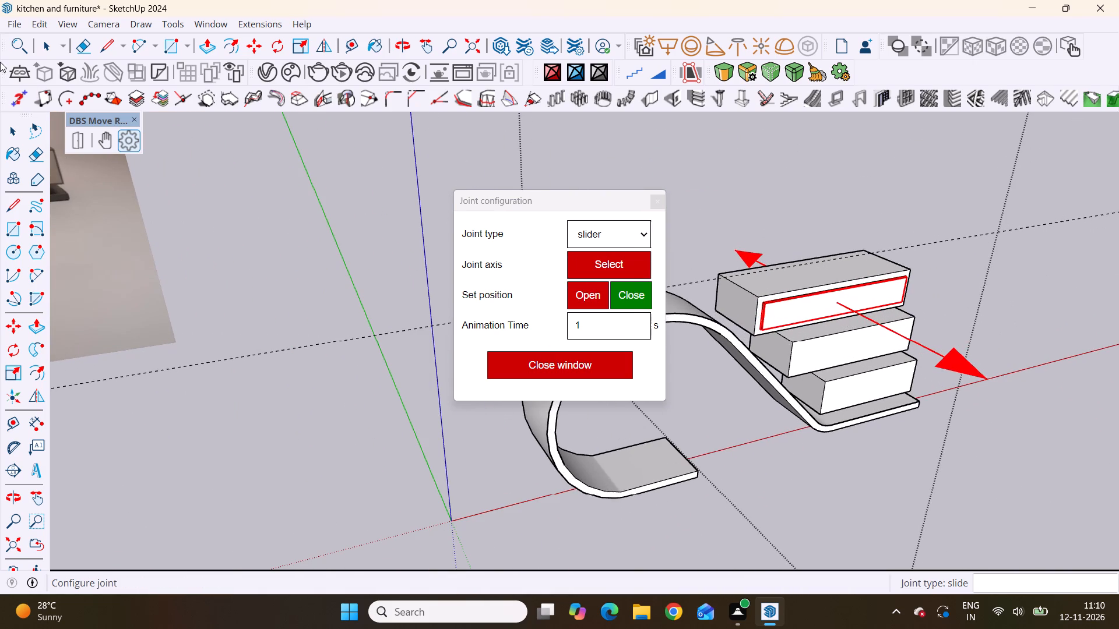
# Test the joint by sliding the top drawer's front panel outward and back into the box, about 7 7/16" along its axis.
pyautogui.click(101, 139)
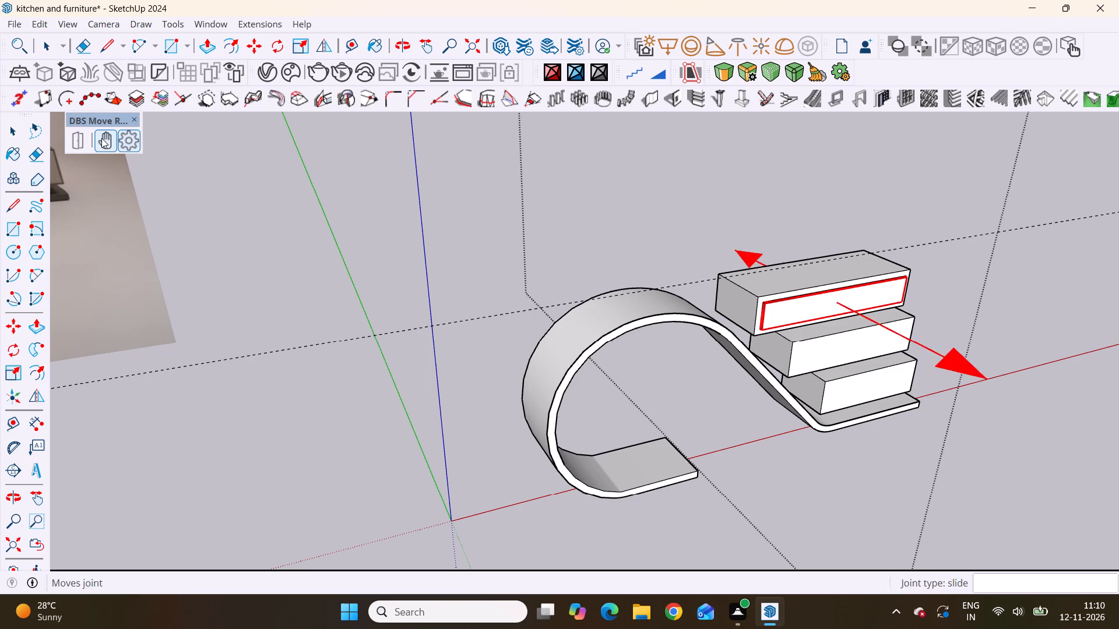
pyautogui.click(893, 291)
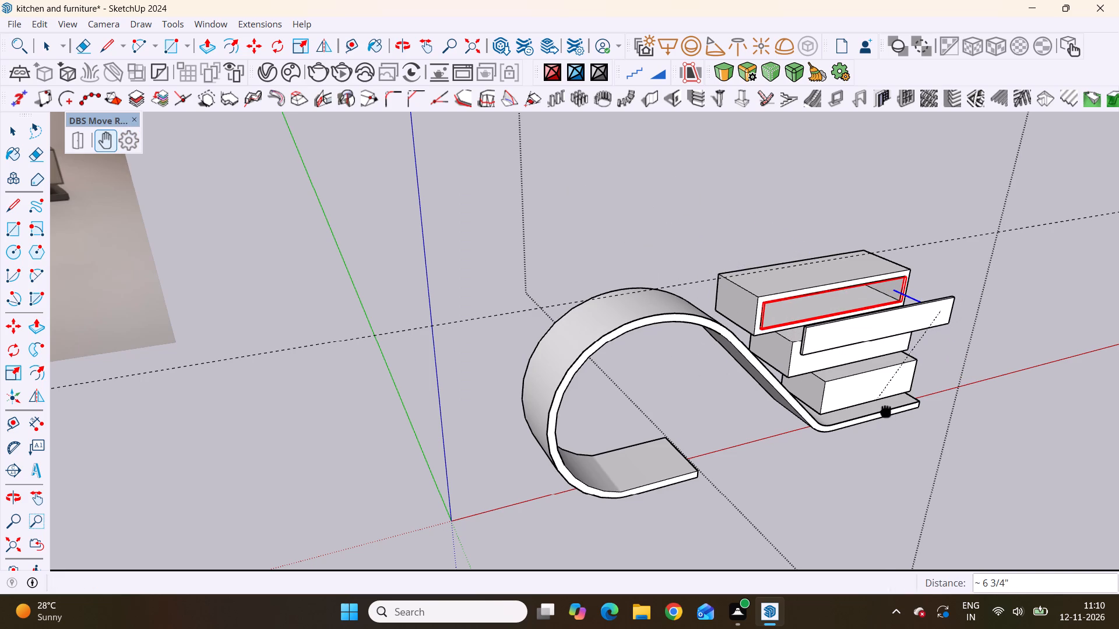
pyautogui.press('`')
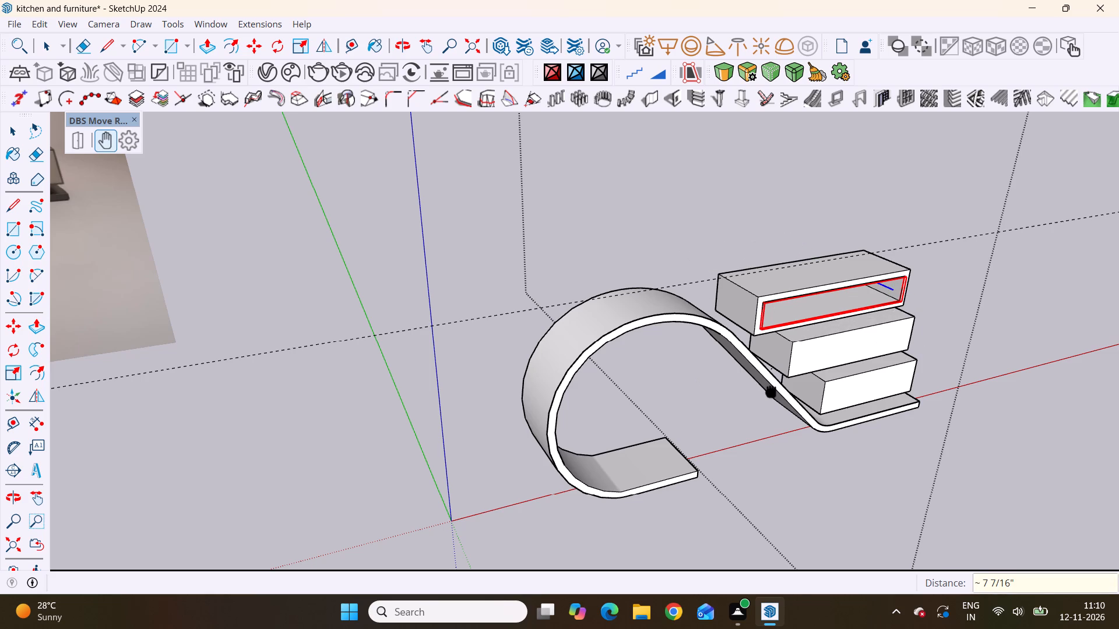
pyautogui.press('space')
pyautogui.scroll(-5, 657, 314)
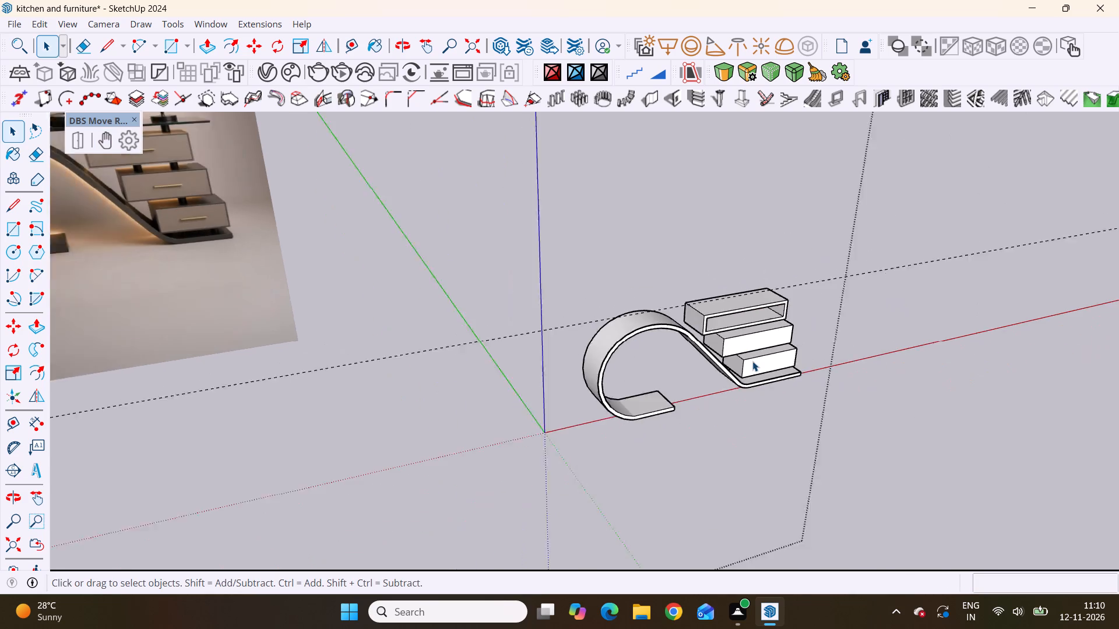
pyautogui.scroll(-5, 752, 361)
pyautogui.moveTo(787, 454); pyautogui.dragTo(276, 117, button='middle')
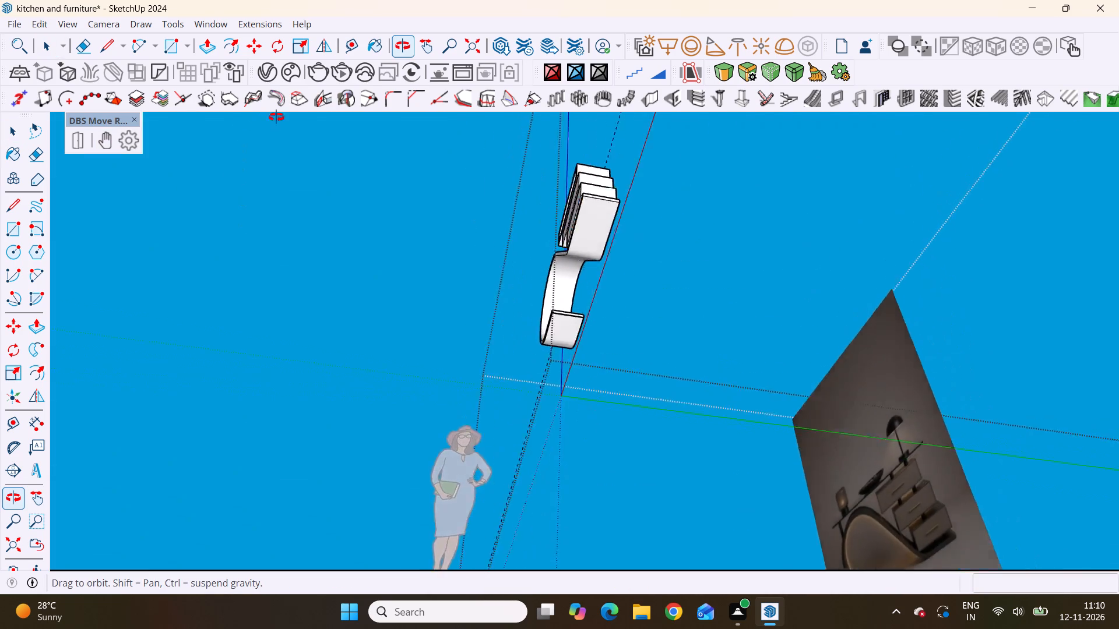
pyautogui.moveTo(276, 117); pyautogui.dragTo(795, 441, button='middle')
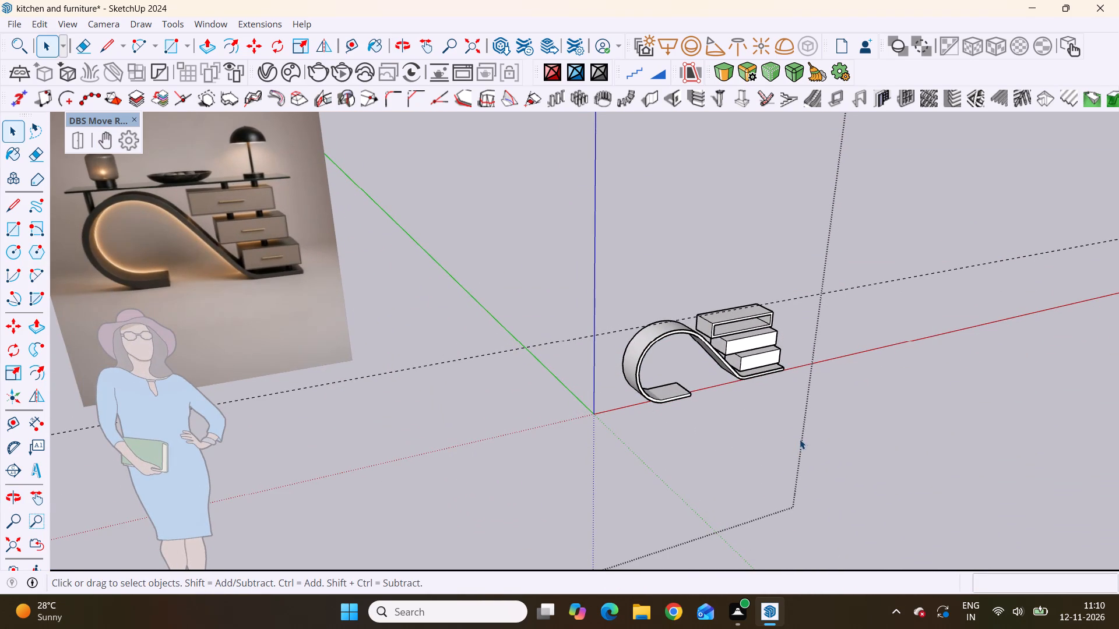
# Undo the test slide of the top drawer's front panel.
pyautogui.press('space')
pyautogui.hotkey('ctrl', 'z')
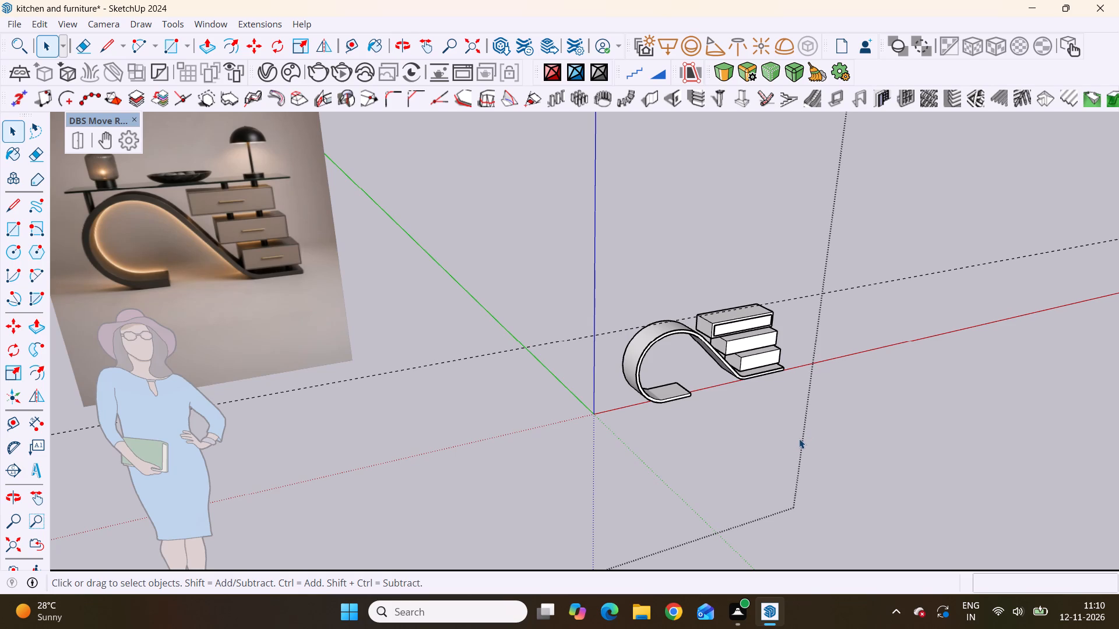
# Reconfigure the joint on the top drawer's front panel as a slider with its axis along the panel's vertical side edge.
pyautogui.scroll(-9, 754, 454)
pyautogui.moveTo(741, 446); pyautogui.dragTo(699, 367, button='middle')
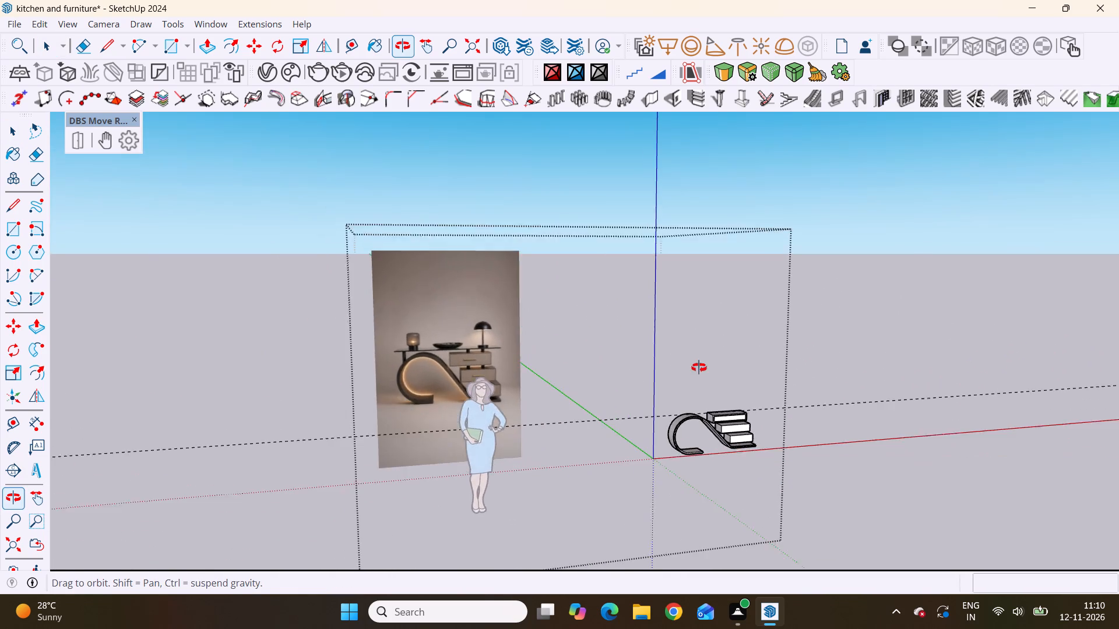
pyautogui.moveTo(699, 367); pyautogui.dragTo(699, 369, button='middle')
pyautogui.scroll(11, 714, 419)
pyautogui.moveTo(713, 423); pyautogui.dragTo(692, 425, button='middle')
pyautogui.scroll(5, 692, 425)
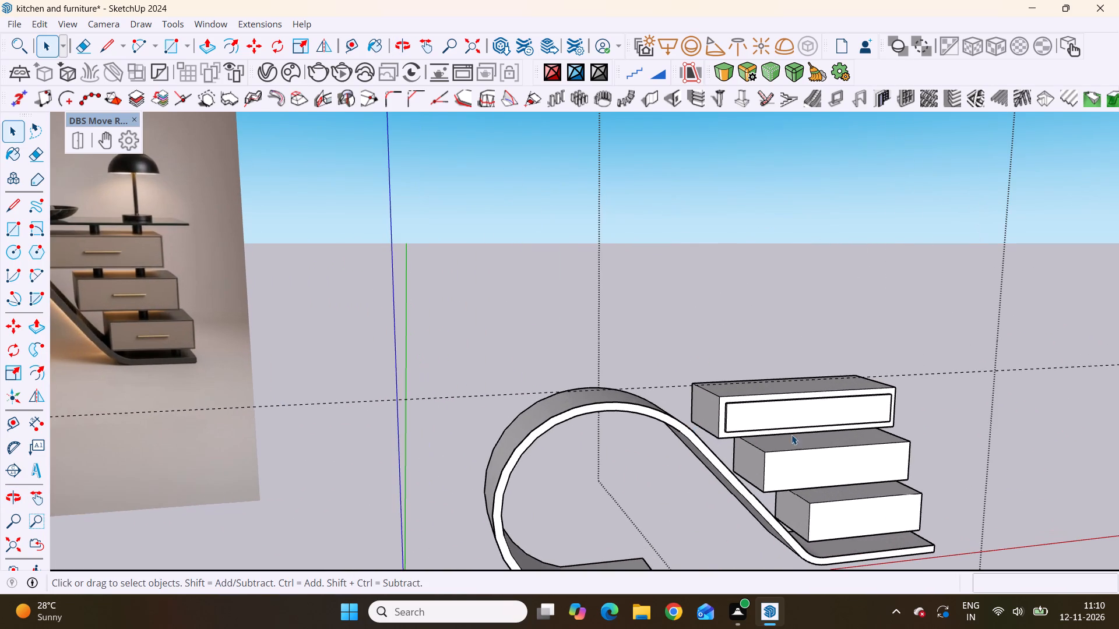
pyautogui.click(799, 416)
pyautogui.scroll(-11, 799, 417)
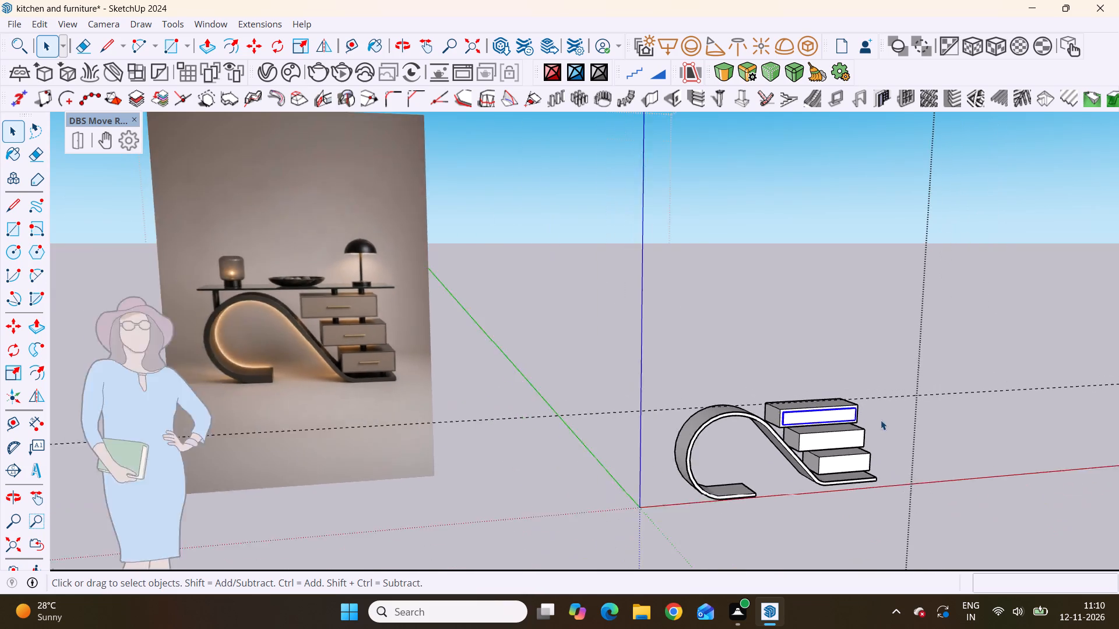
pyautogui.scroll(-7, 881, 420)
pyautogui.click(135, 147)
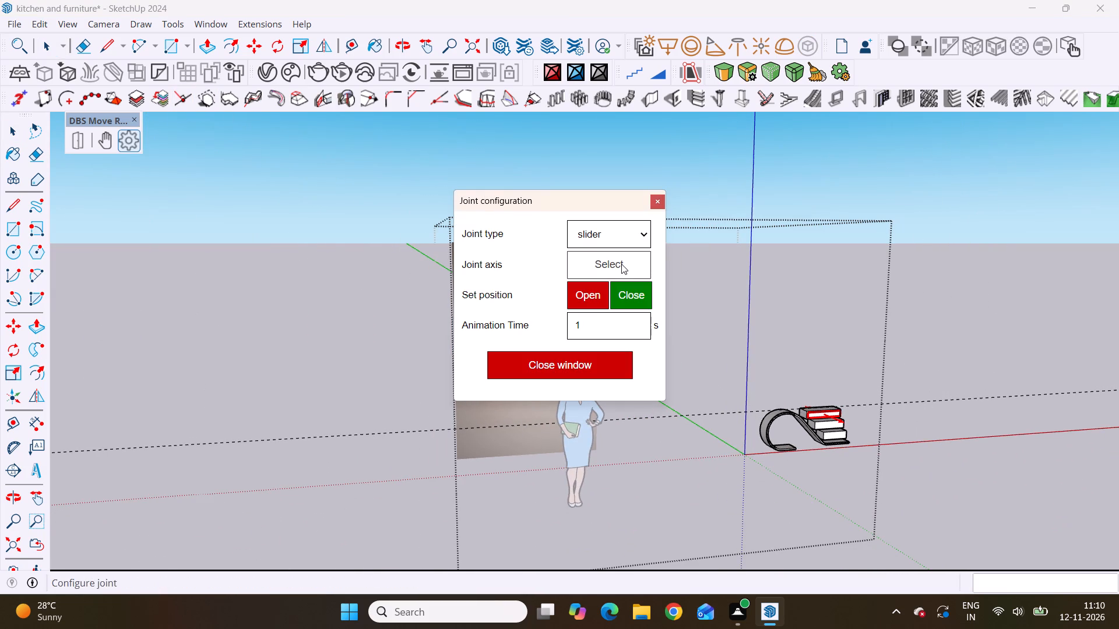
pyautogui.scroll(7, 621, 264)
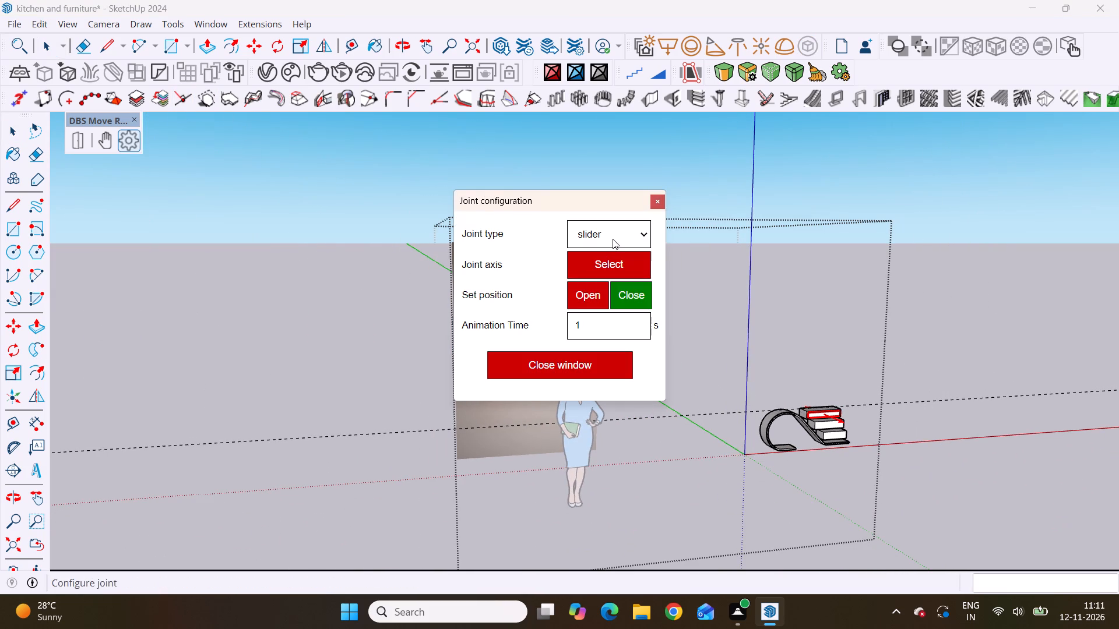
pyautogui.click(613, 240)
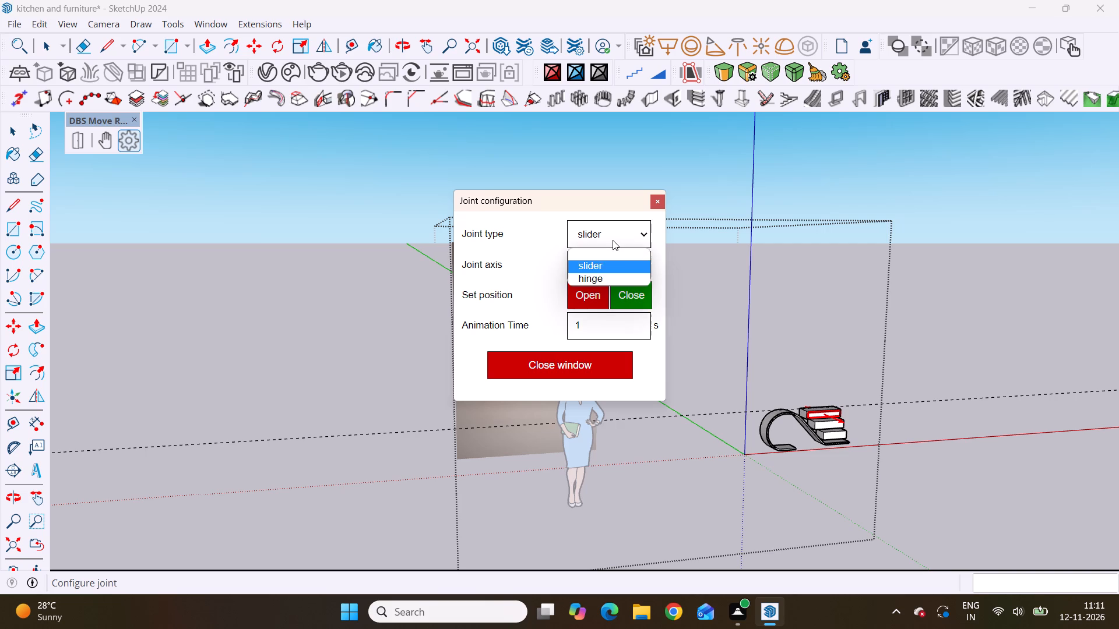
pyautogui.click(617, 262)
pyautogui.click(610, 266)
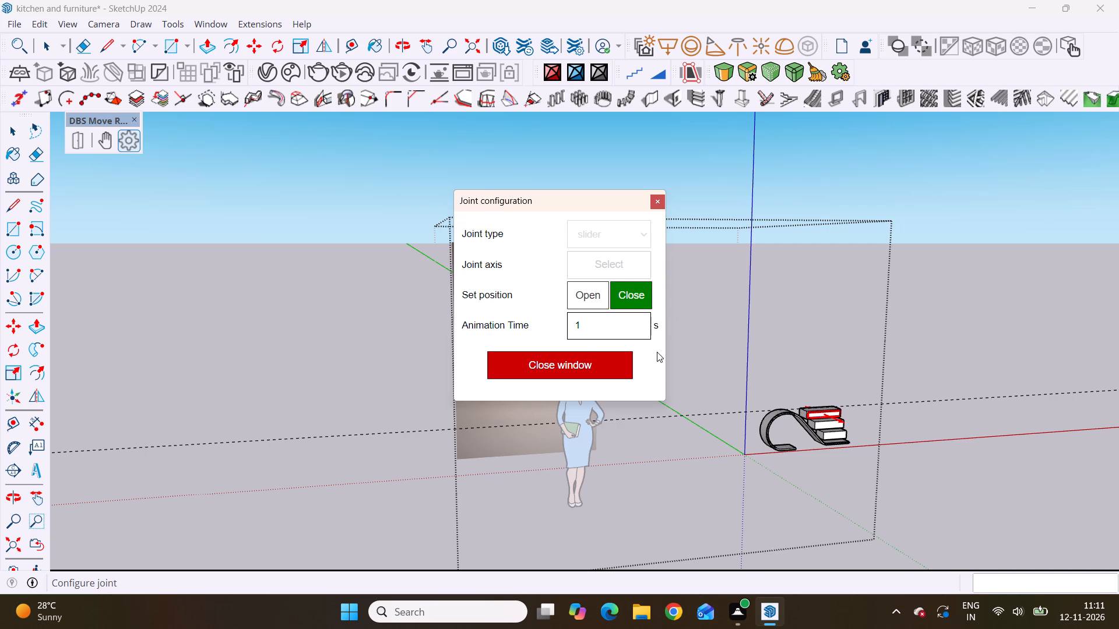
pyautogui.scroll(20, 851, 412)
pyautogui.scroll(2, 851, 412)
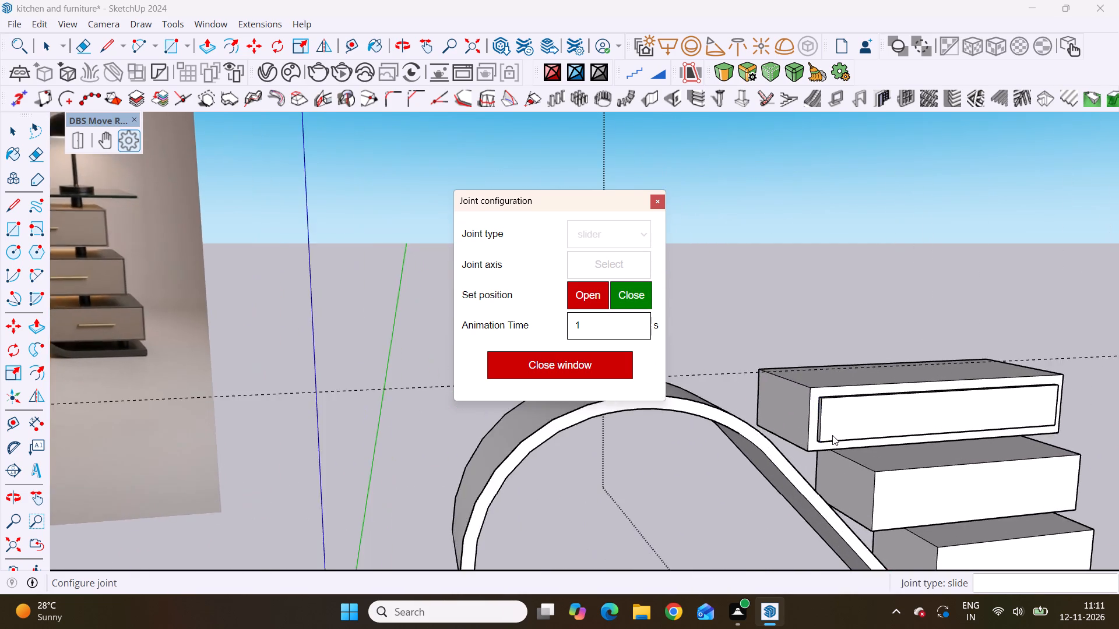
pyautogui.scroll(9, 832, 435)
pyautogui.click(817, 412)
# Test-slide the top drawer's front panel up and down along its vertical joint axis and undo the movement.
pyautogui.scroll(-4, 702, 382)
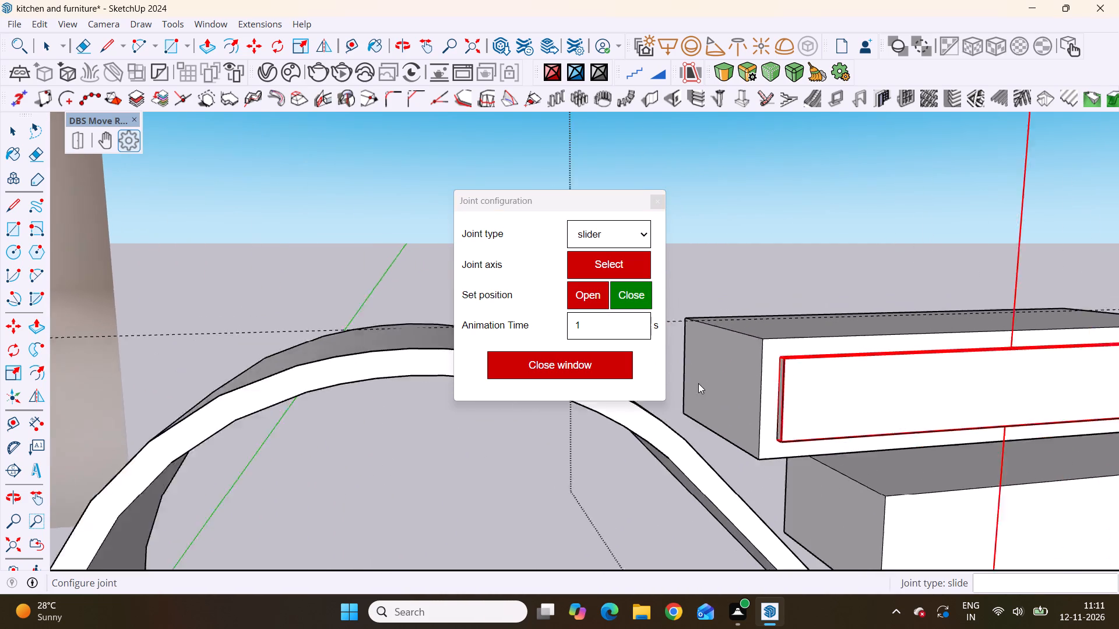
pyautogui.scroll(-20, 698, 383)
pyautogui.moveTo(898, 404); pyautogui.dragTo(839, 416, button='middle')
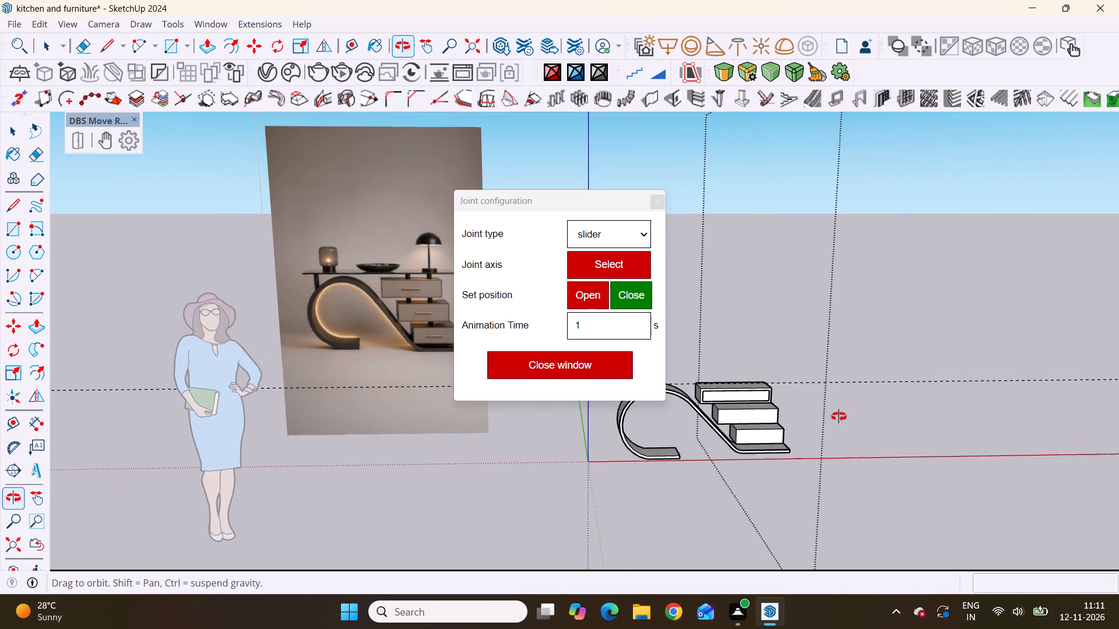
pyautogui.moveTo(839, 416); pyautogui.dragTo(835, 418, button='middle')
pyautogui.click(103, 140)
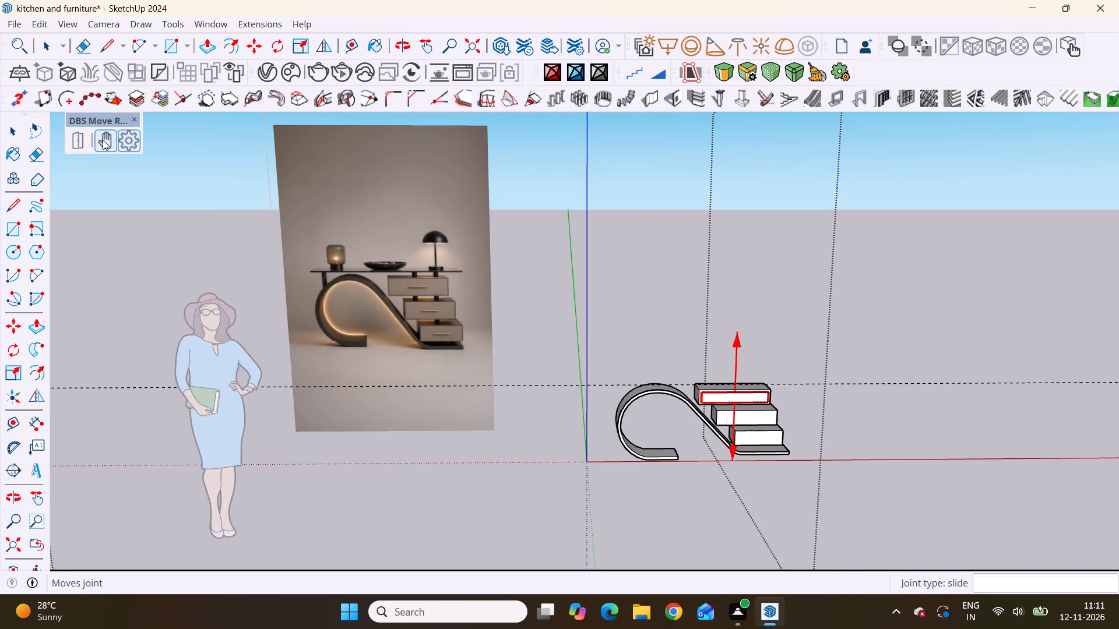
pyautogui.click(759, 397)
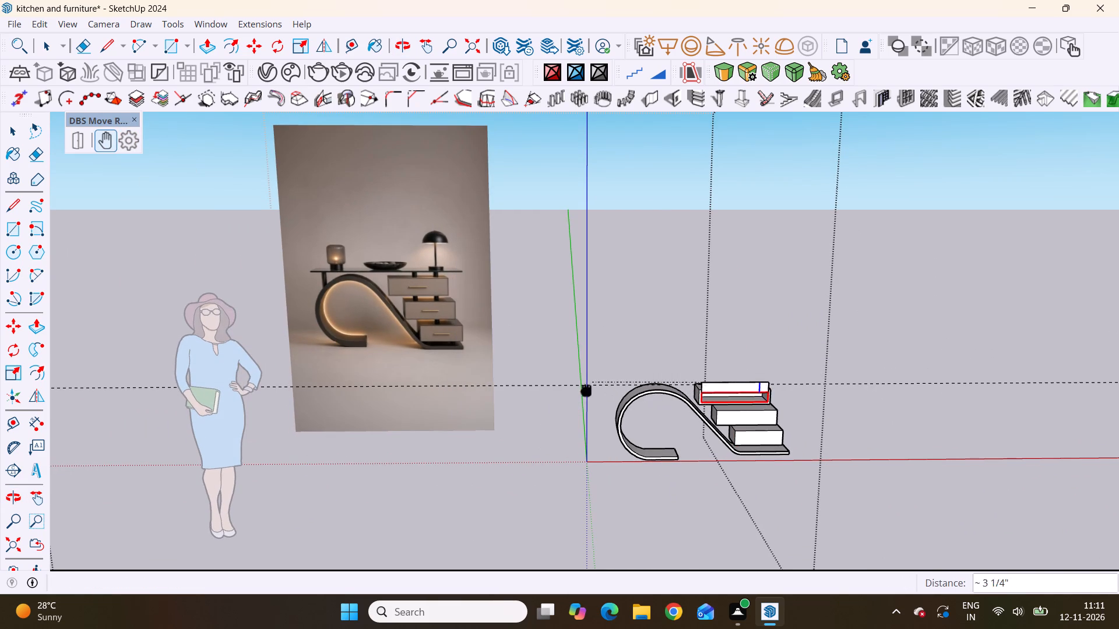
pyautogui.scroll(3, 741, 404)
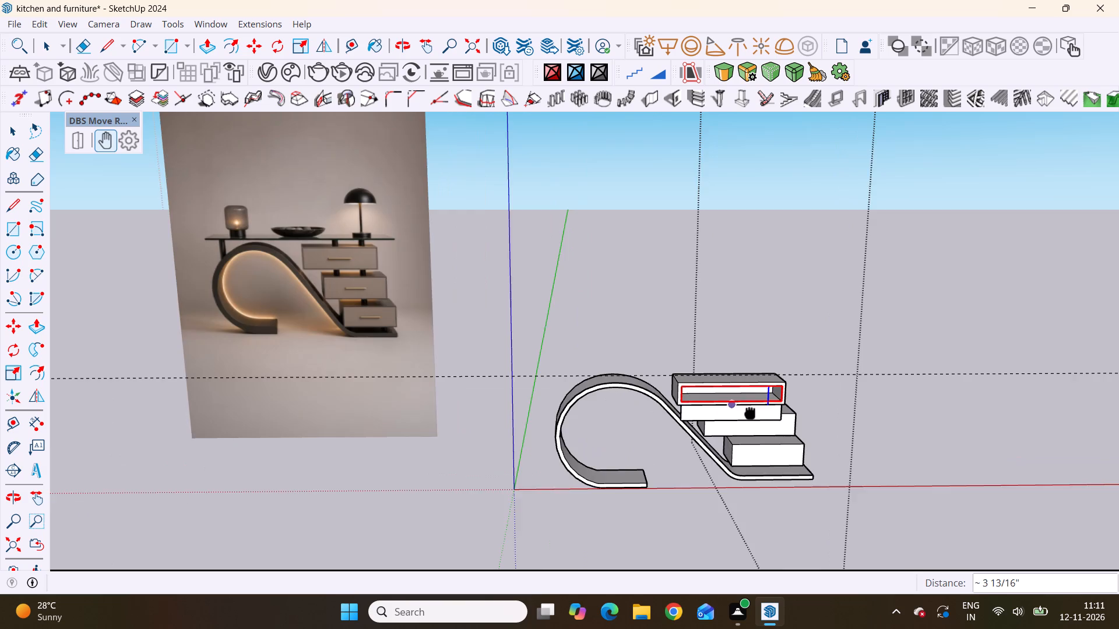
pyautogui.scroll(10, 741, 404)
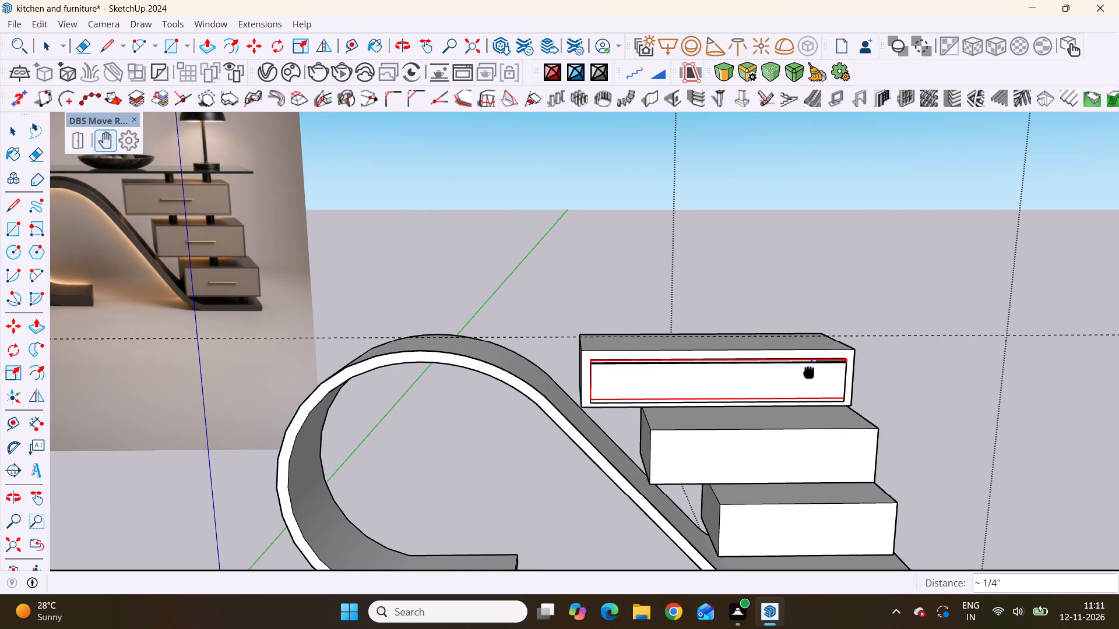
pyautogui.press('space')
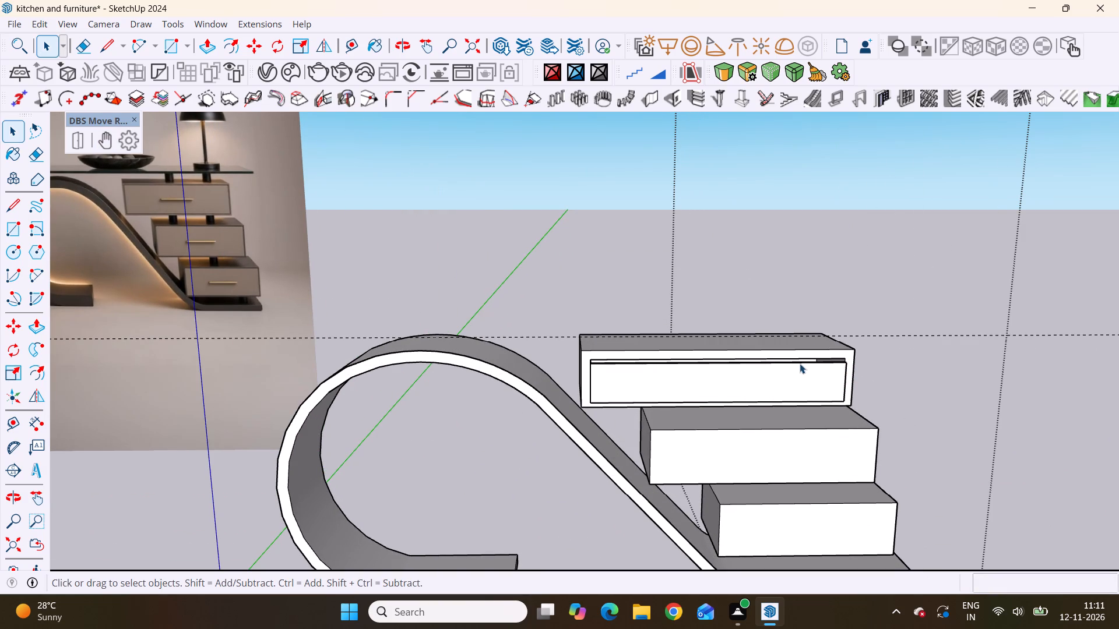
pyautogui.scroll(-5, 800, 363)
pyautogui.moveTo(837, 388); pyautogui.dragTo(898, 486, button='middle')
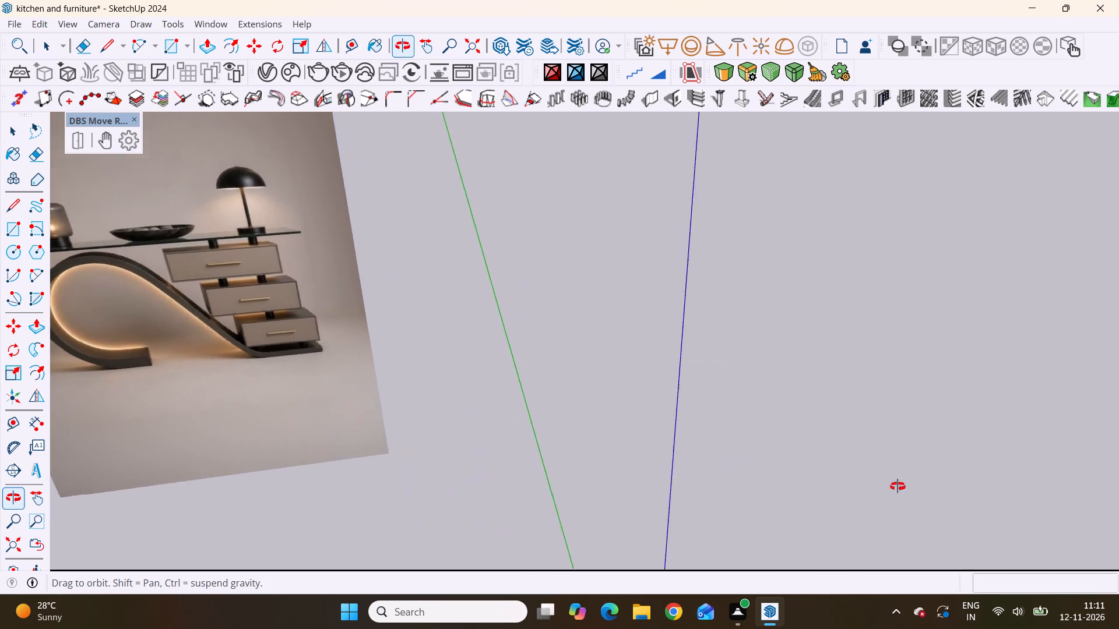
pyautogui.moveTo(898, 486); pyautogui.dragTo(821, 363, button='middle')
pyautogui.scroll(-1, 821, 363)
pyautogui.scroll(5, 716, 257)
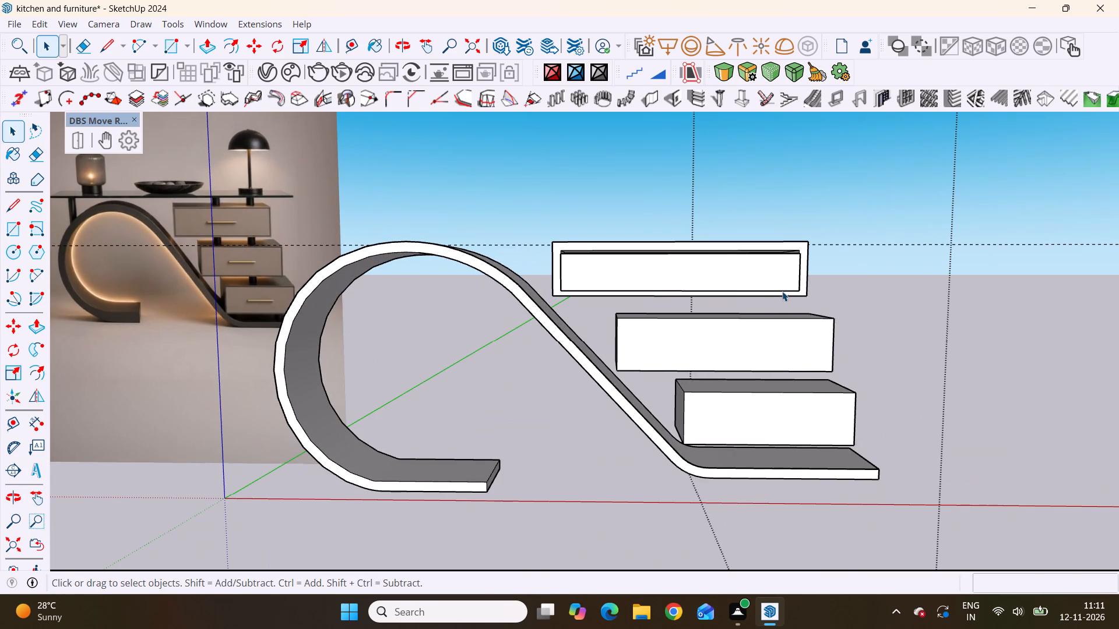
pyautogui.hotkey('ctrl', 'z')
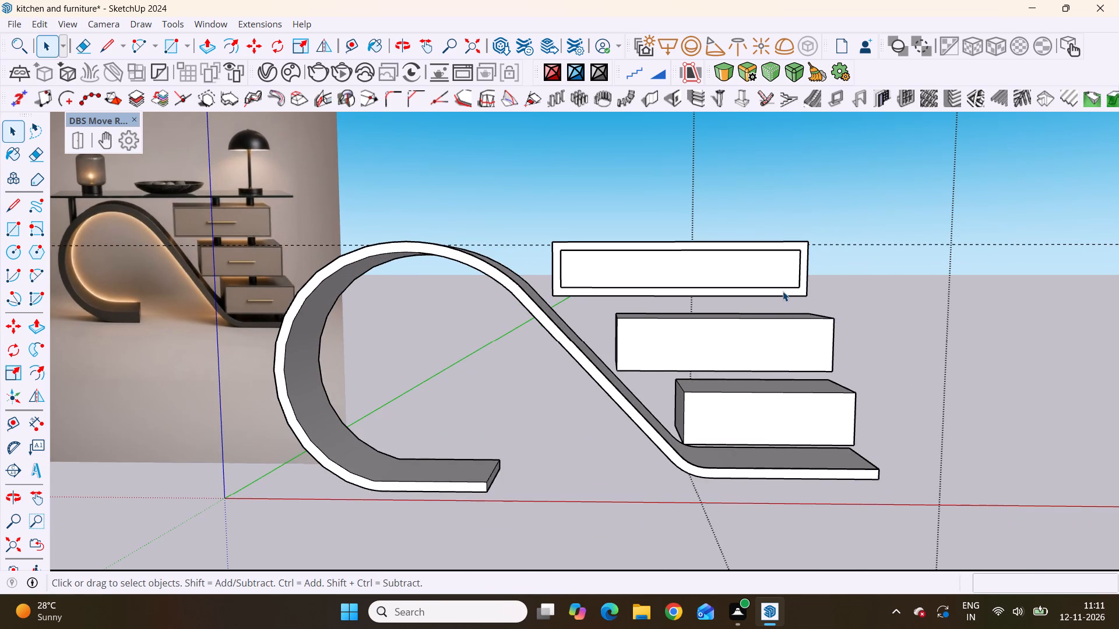
# Reconfigure the slider joint on the top drawer's front panel with its axis along the panel's long lower edge.
pyautogui.scroll(-5, 819, 296)
pyautogui.moveTo(819, 282); pyautogui.dragTo(793, 314, button='middle')
pyautogui.scroll(-1, 793, 317)
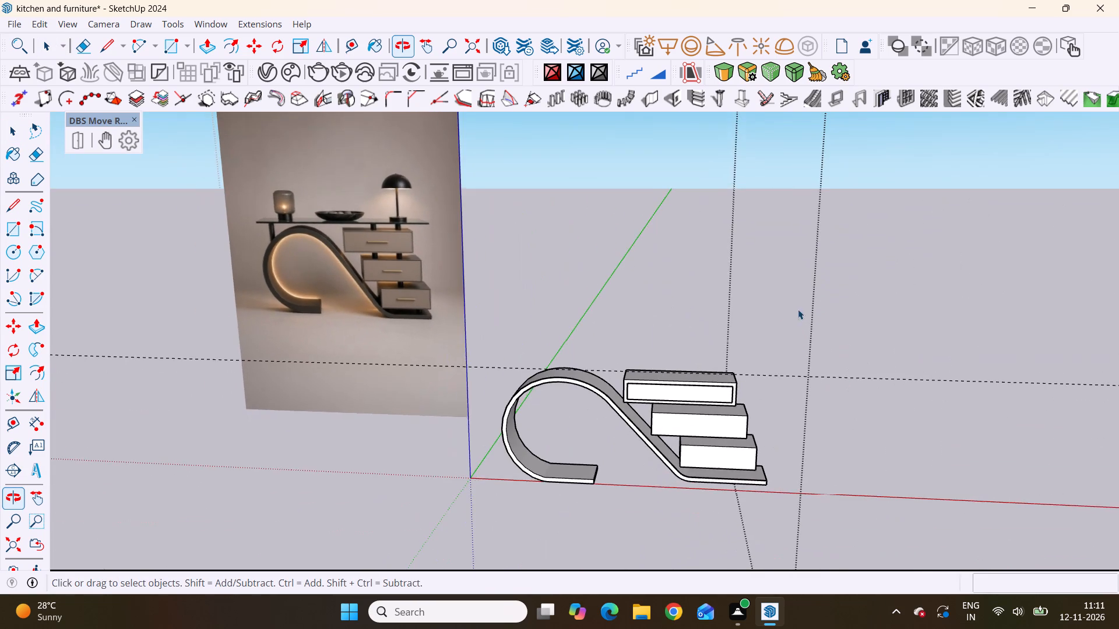
pyautogui.scroll(7, 646, 393)
pyautogui.click(650, 372)
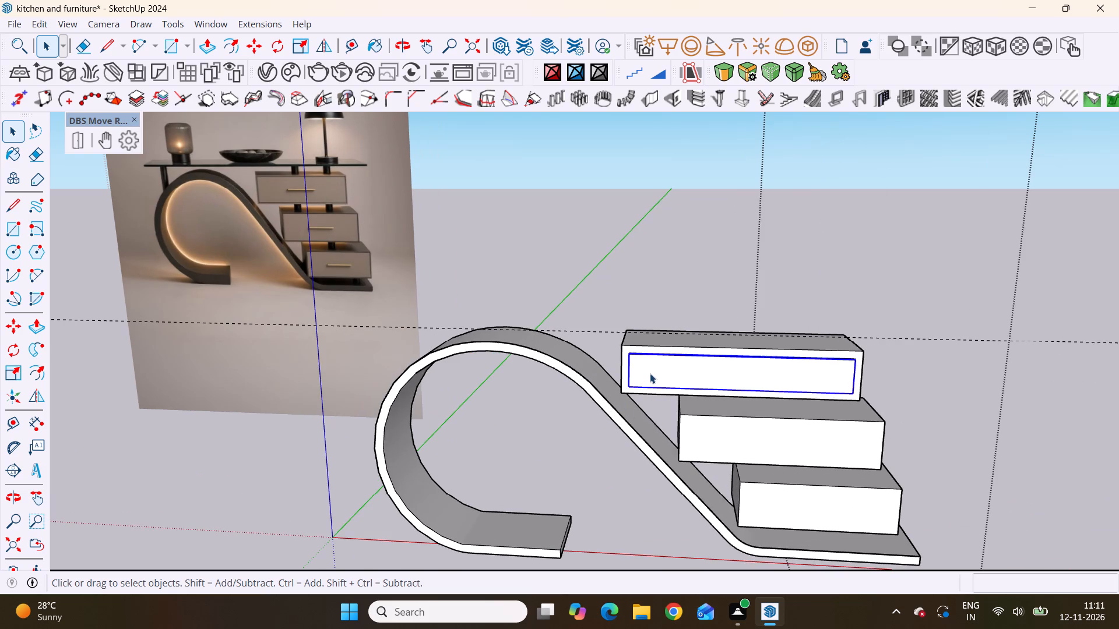
pyautogui.scroll(-2, 645, 373)
pyautogui.scroll(6, 611, 379)
pyautogui.moveTo(646, 391); pyautogui.dragTo(795, 450, button='middle')
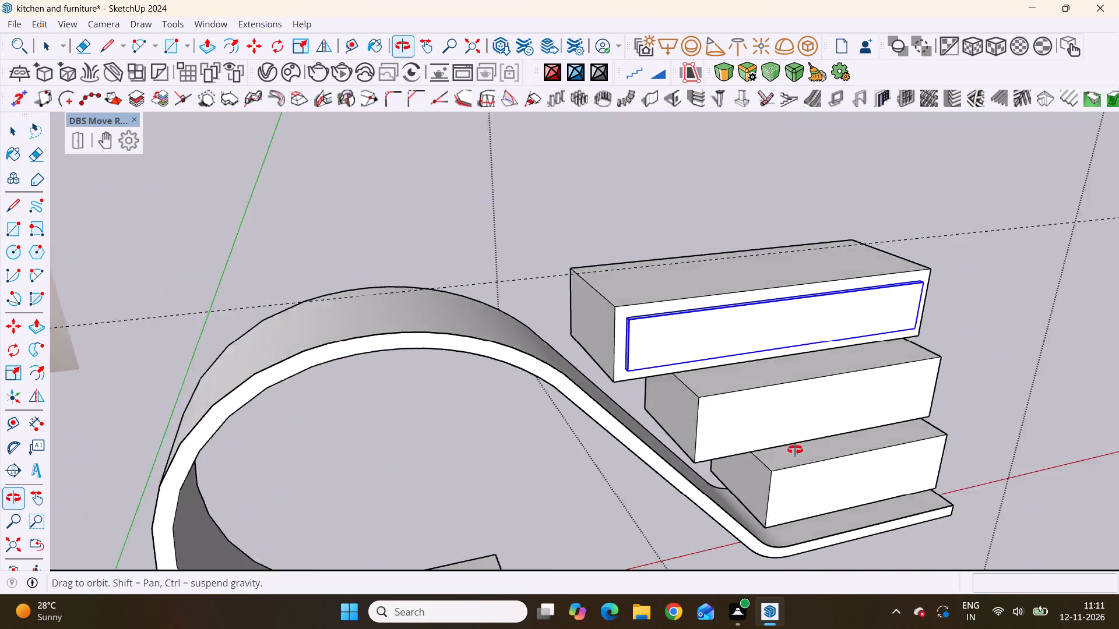
pyautogui.moveTo(795, 450); pyautogui.dragTo(647, 419, button='middle')
pyautogui.scroll(-7, 647, 419)
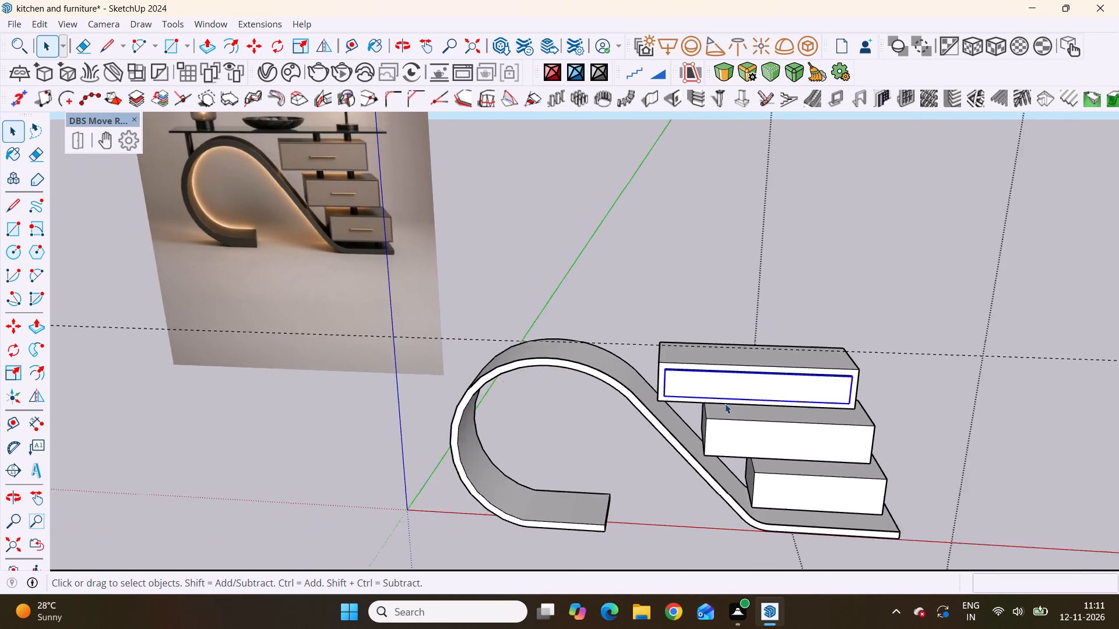
pyautogui.scroll(-8, 725, 404)
pyautogui.scroll(6, 798, 456)
pyautogui.scroll(-8, 797, 456)
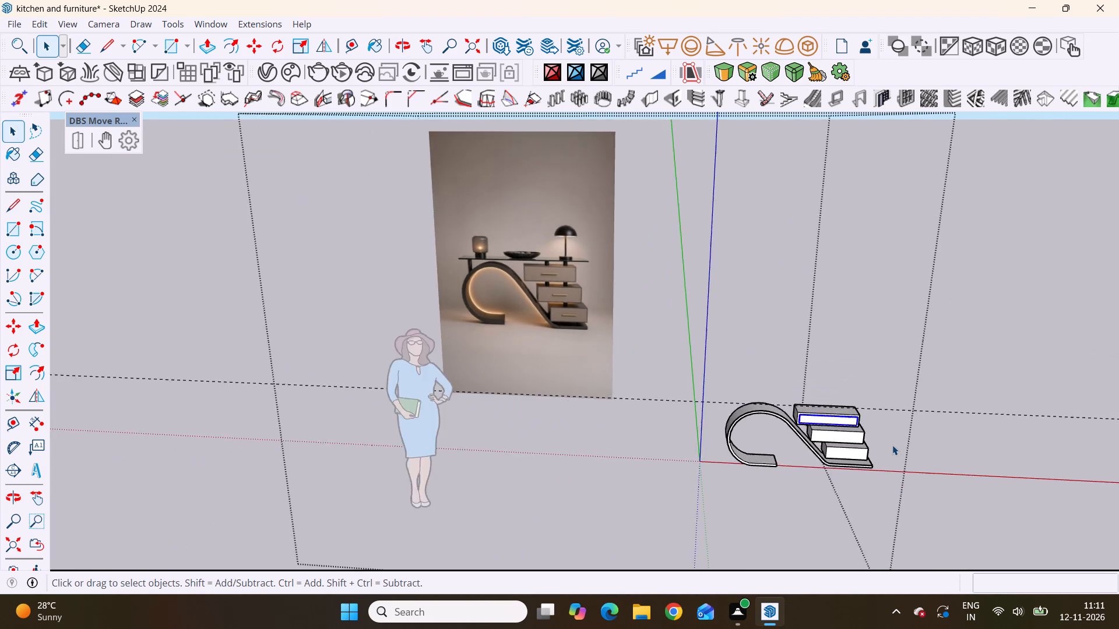
pyautogui.scroll(-5, 892, 445)
pyautogui.scroll(5, 935, 448)
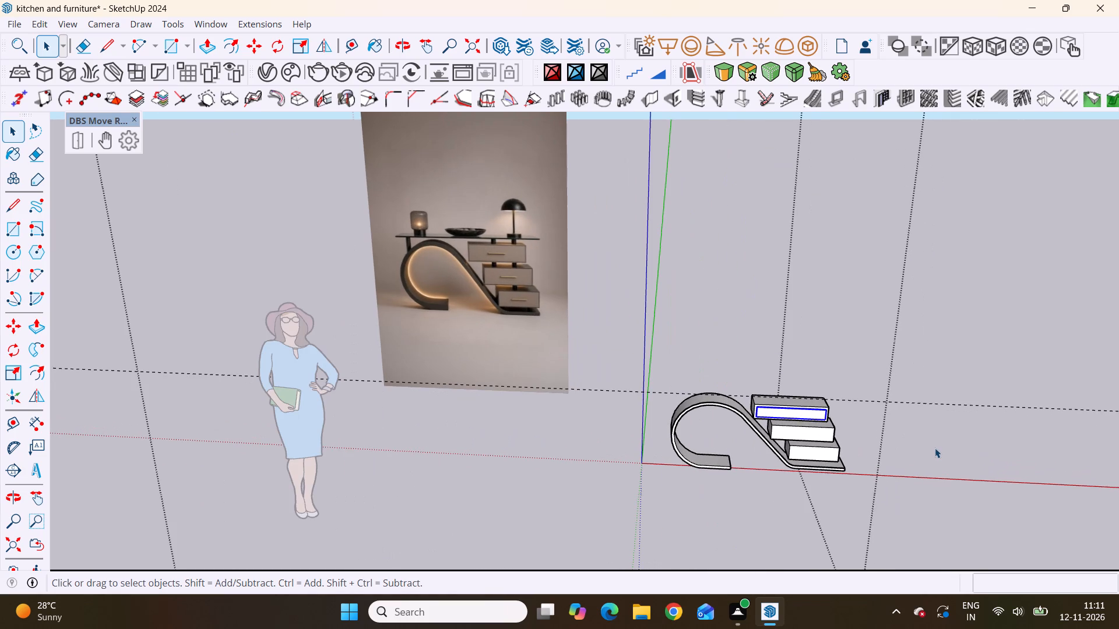
pyautogui.click(129, 144)
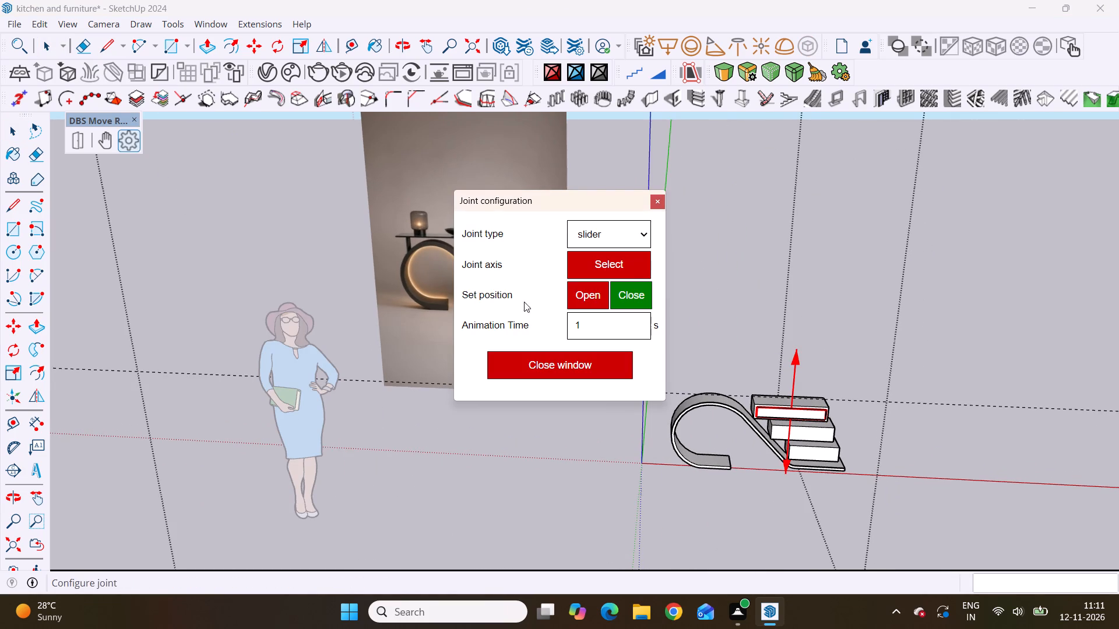
pyautogui.click(599, 234)
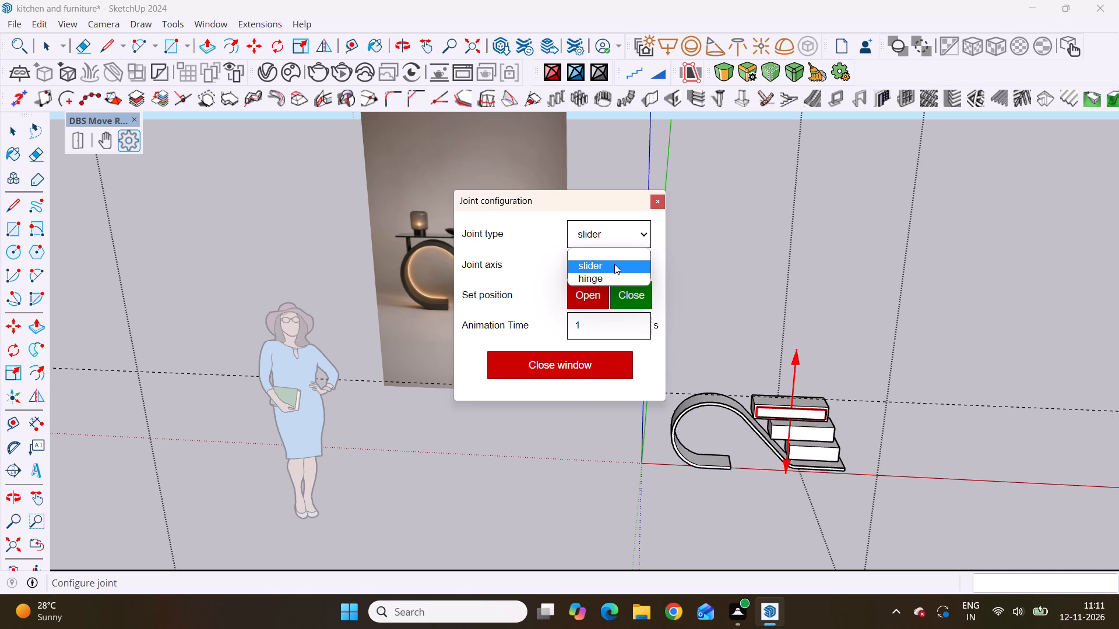
pyautogui.scroll(10, 741, 416)
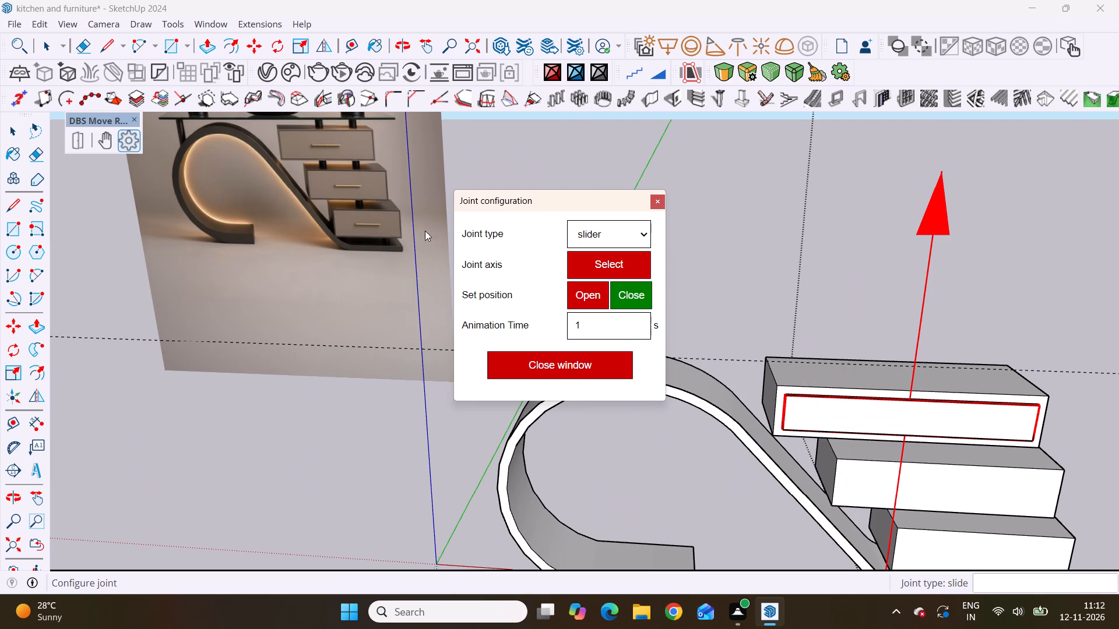
pyautogui.click(576, 261)
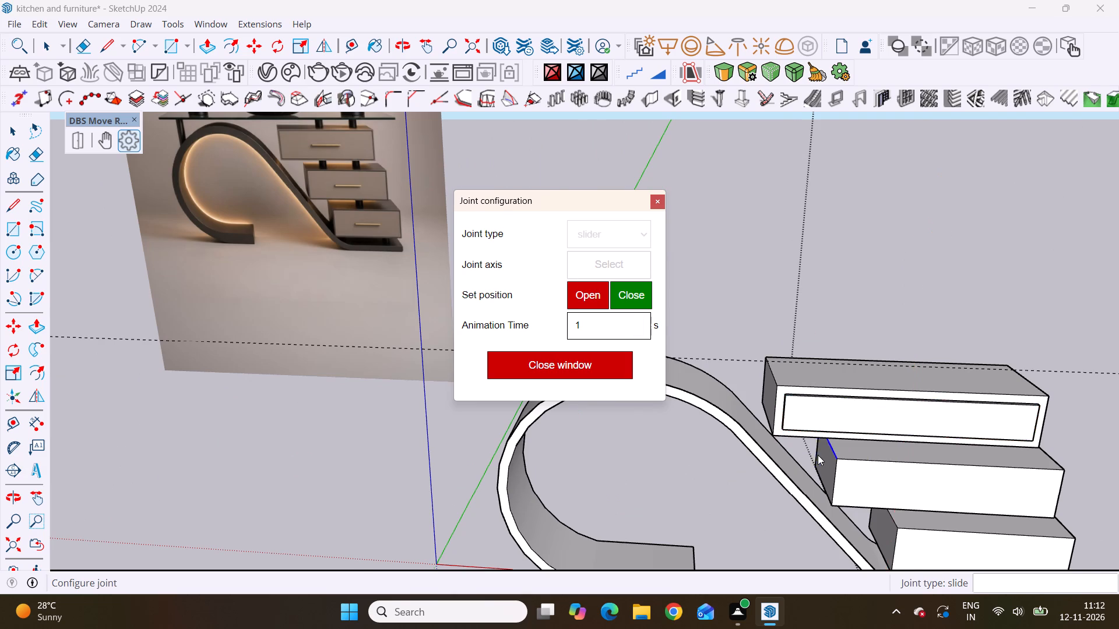
pyautogui.scroll(14, 818, 455)
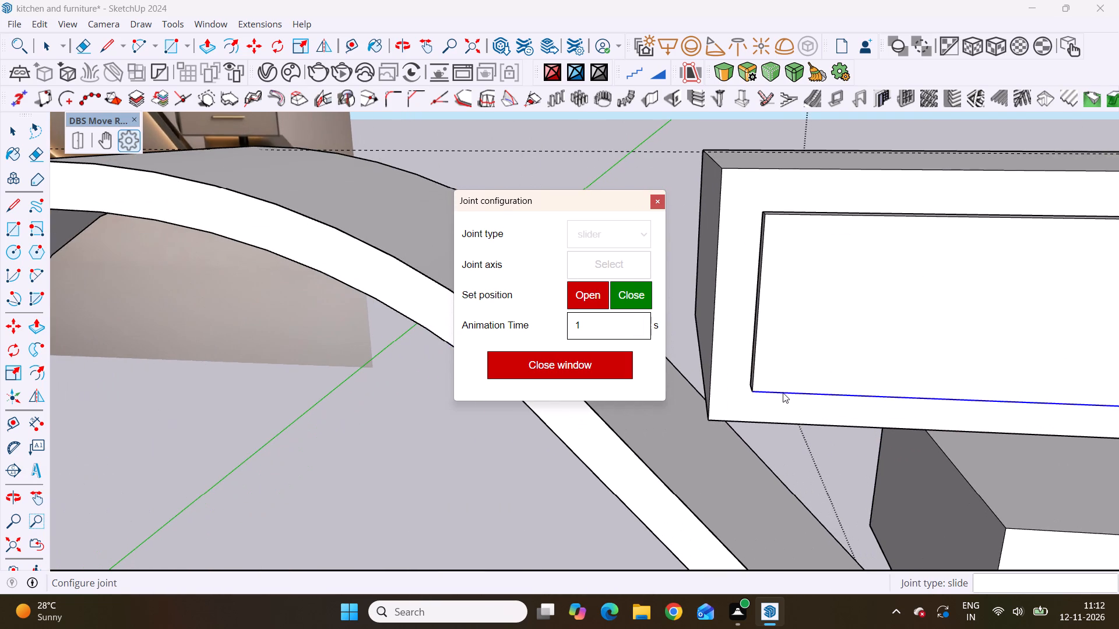
pyautogui.click(783, 392)
pyautogui.scroll(-18, 664, 372)
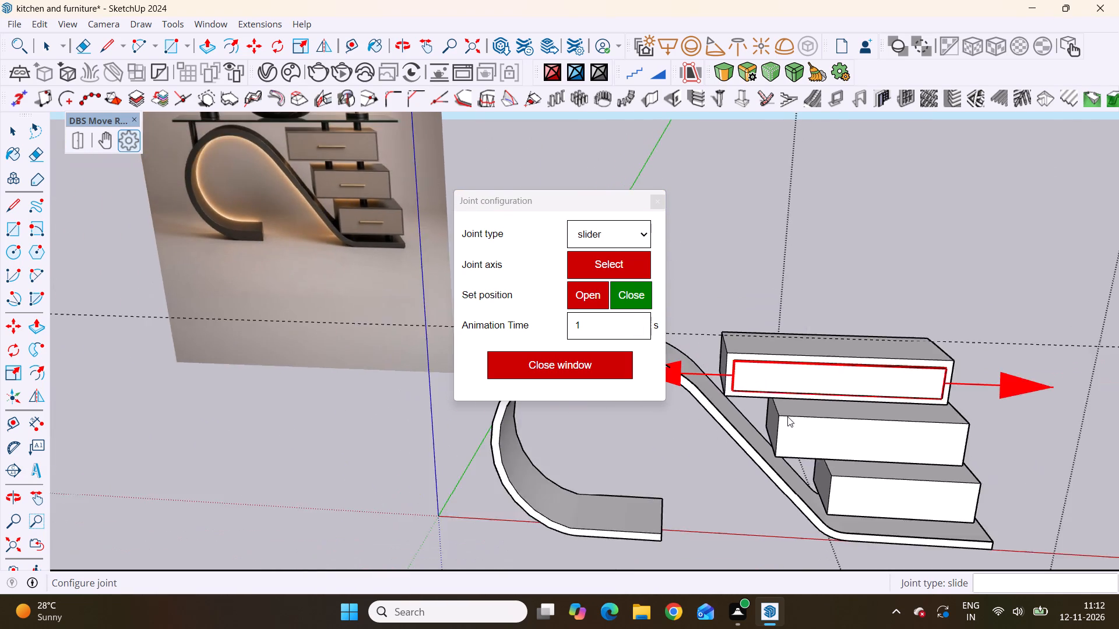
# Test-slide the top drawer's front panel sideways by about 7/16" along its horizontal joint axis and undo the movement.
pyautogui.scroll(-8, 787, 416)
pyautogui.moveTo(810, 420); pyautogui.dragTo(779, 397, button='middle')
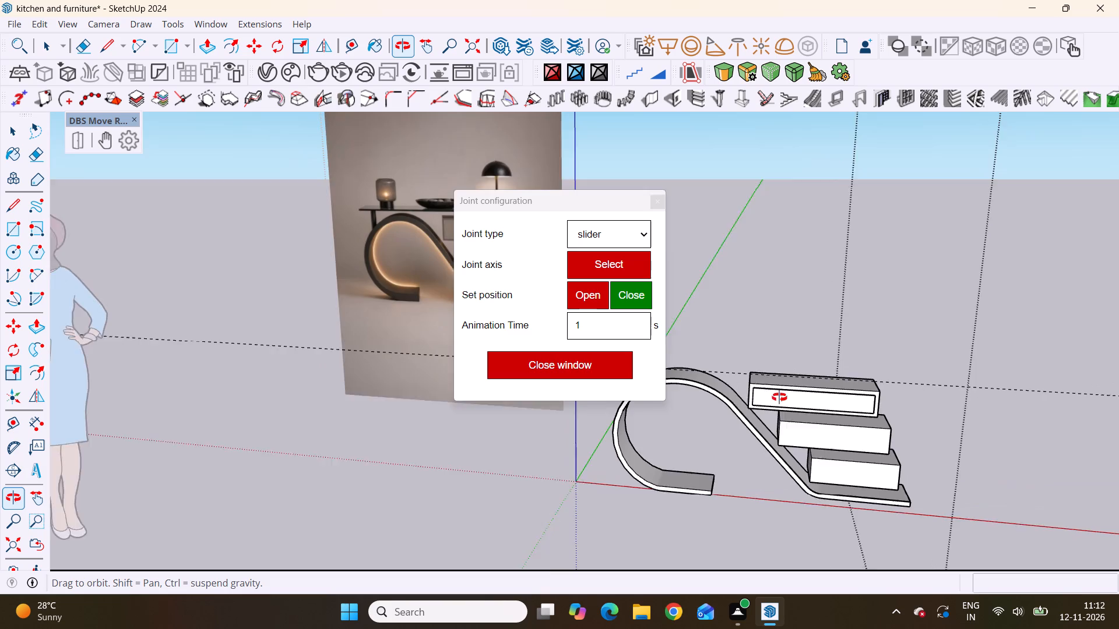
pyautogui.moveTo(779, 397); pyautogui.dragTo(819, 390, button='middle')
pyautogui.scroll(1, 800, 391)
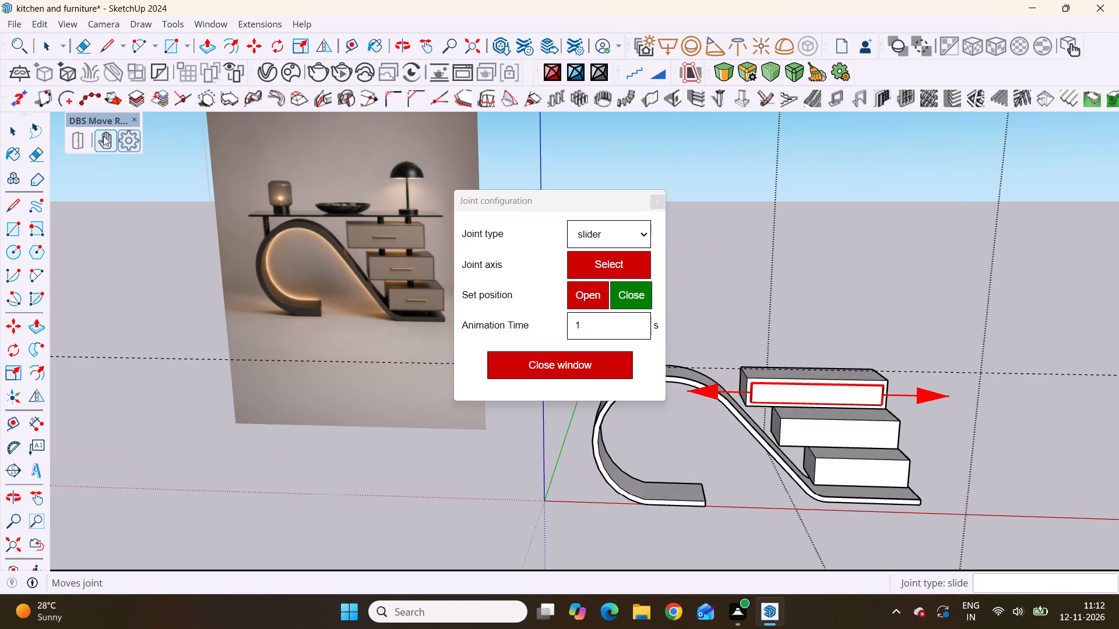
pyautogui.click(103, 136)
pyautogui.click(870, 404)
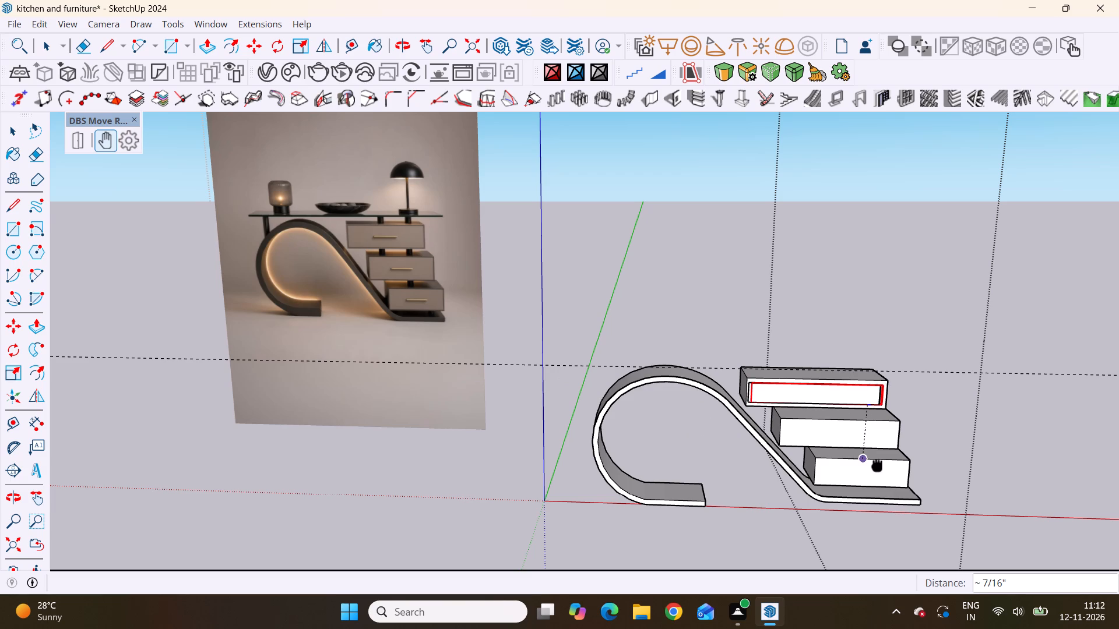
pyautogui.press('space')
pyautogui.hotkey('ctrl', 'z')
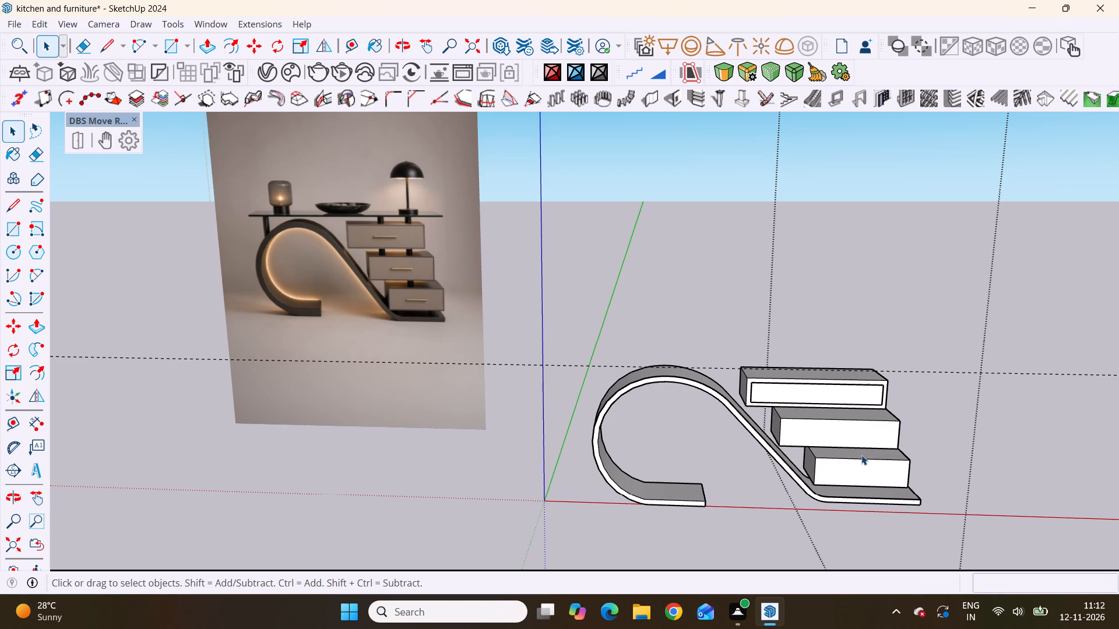
# Change the joint type of the top drawer's front panel from slider to hinge.
pyautogui.scroll(4, 824, 443)
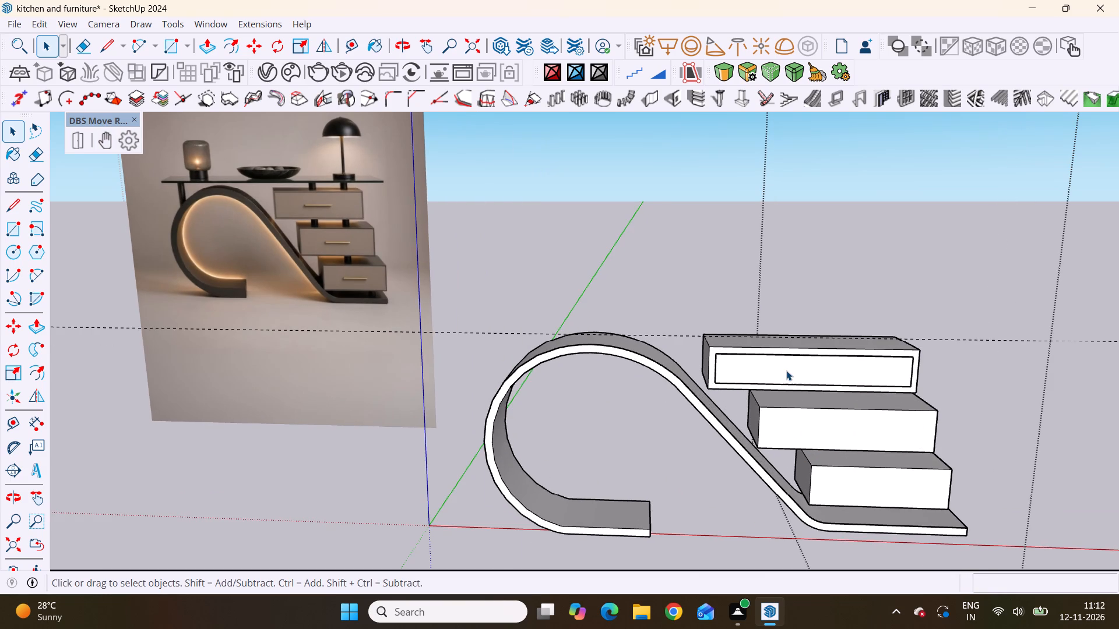
pyautogui.click(779, 370)
pyautogui.scroll(-5, 214, 236)
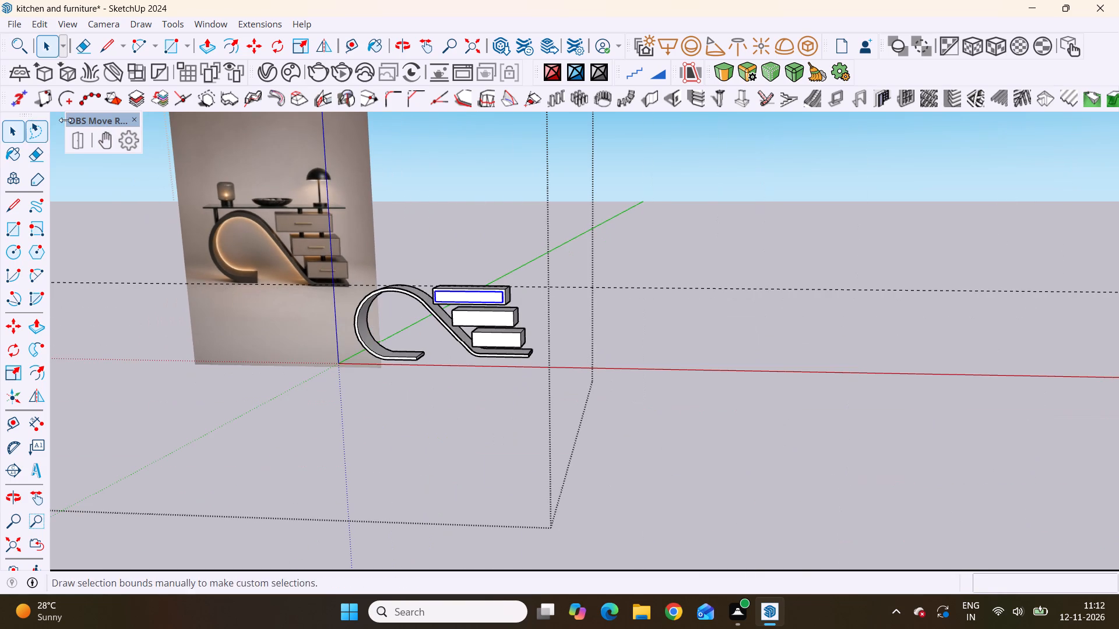
pyautogui.click(121, 132)
pyautogui.scroll(3, 580, 343)
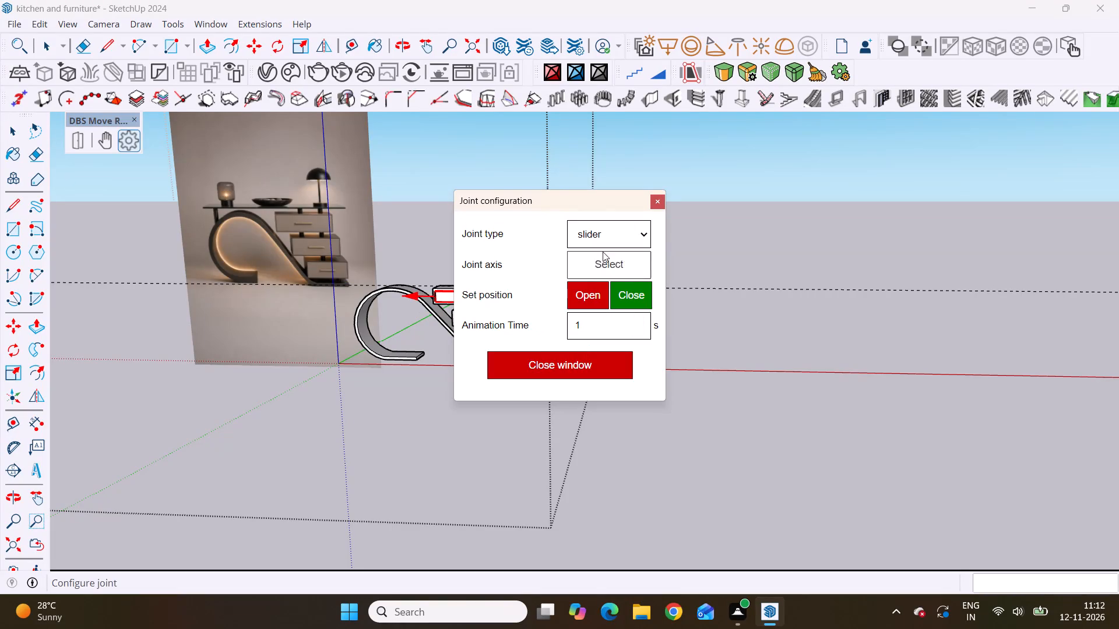
pyautogui.click(646, 236)
pyautogui.click(608, 277)
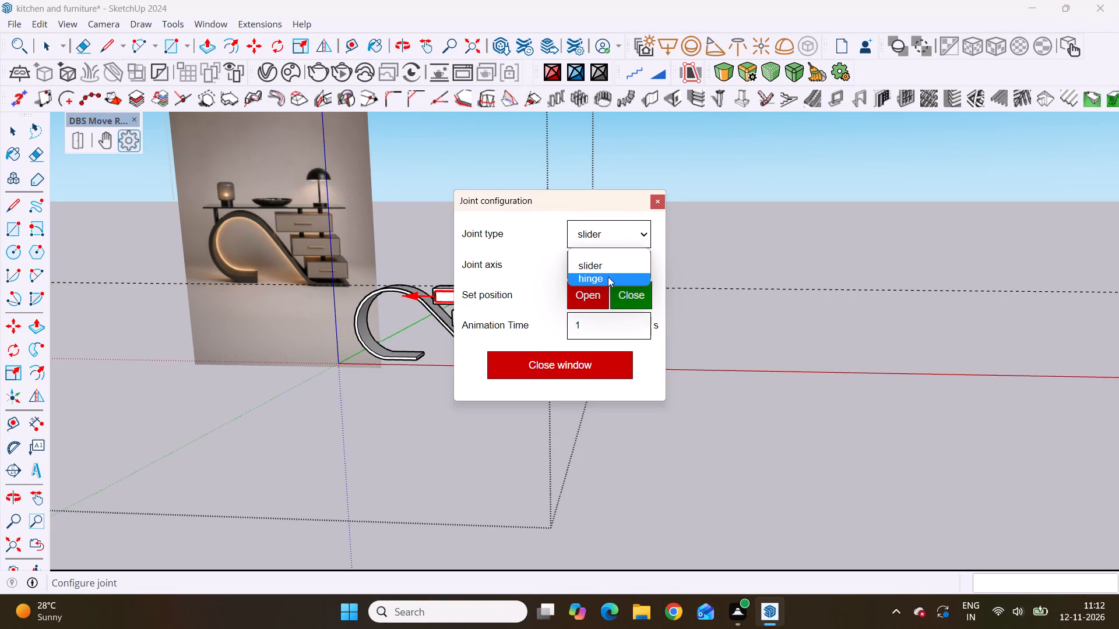
pyautogui.scroll(-6, 781, 379)
pyautogui.scroll(1, 863, 387)
pyautogui.scroll(-12, 863, 387)
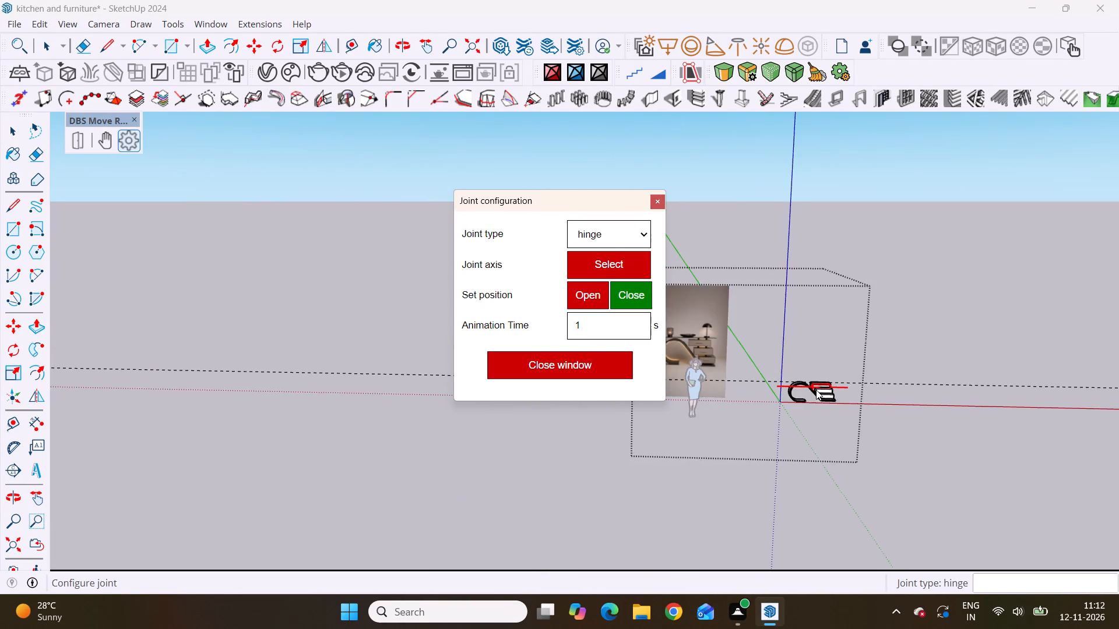
pyautogui.scroll(20, 835, 397)
pyautogui.scroll(5, 835, 397)
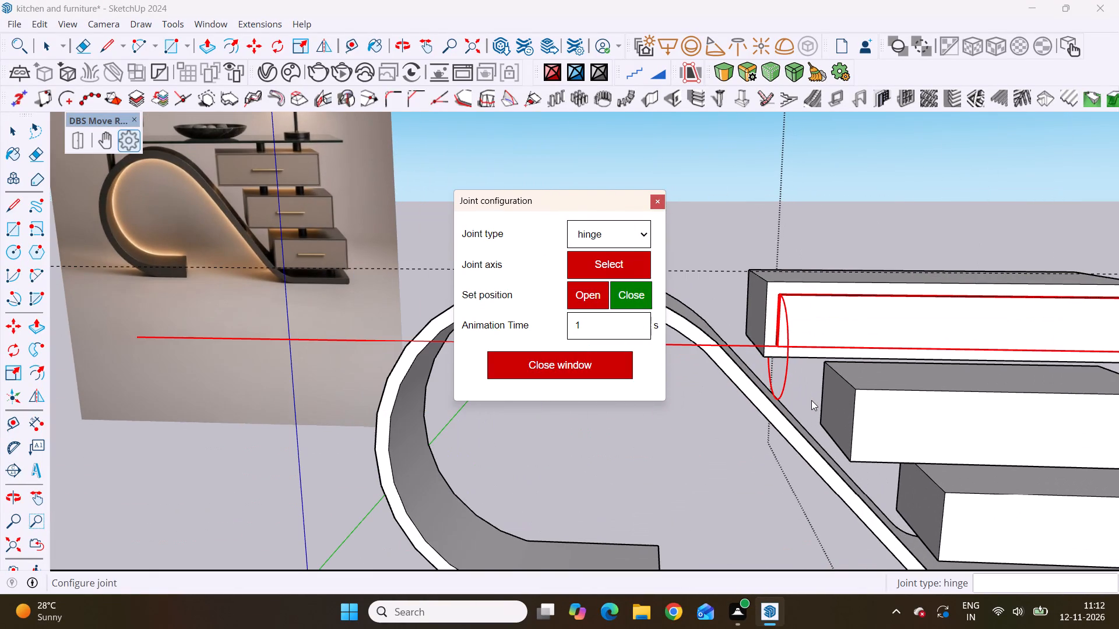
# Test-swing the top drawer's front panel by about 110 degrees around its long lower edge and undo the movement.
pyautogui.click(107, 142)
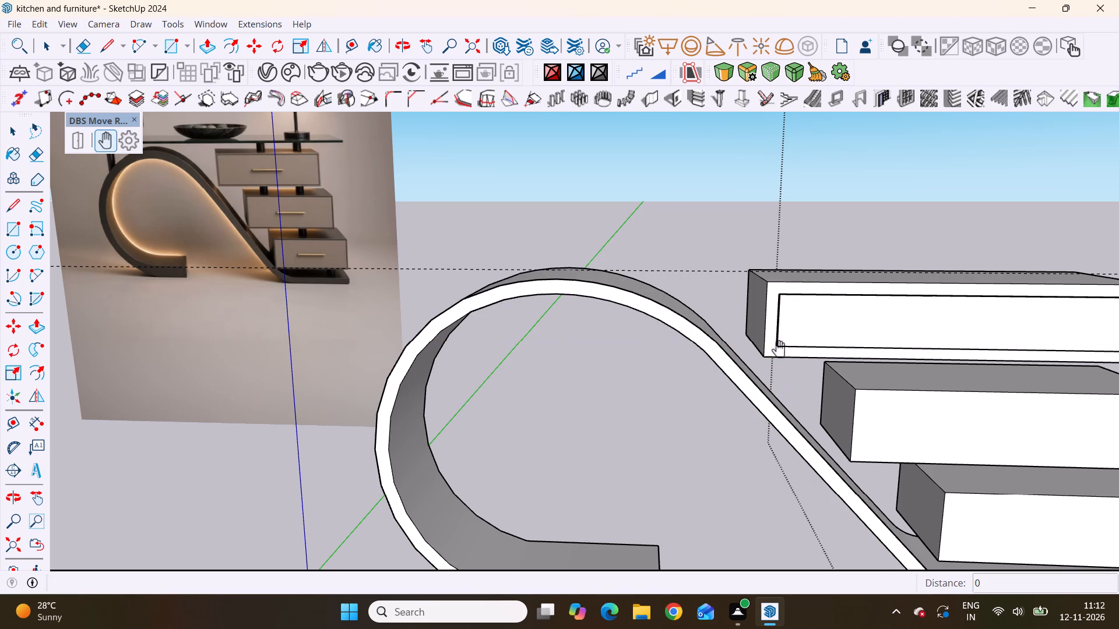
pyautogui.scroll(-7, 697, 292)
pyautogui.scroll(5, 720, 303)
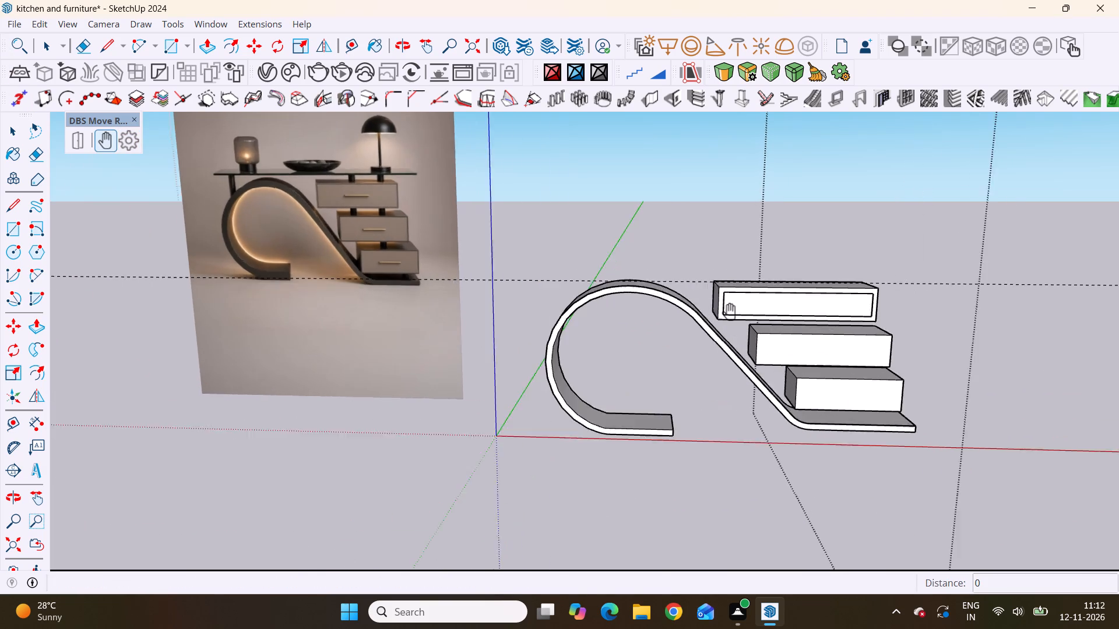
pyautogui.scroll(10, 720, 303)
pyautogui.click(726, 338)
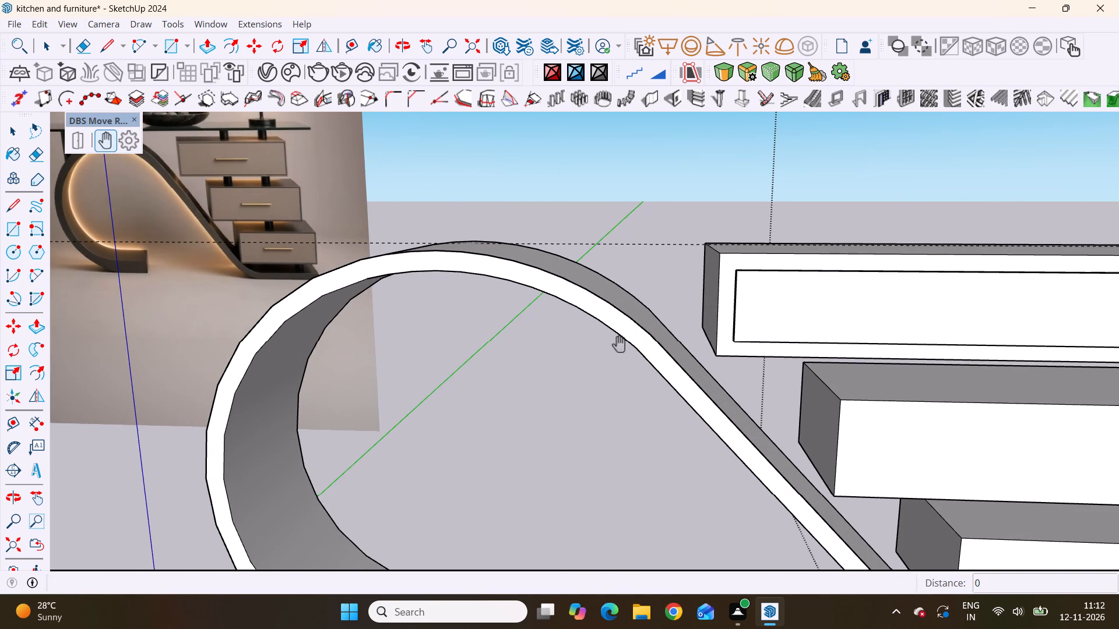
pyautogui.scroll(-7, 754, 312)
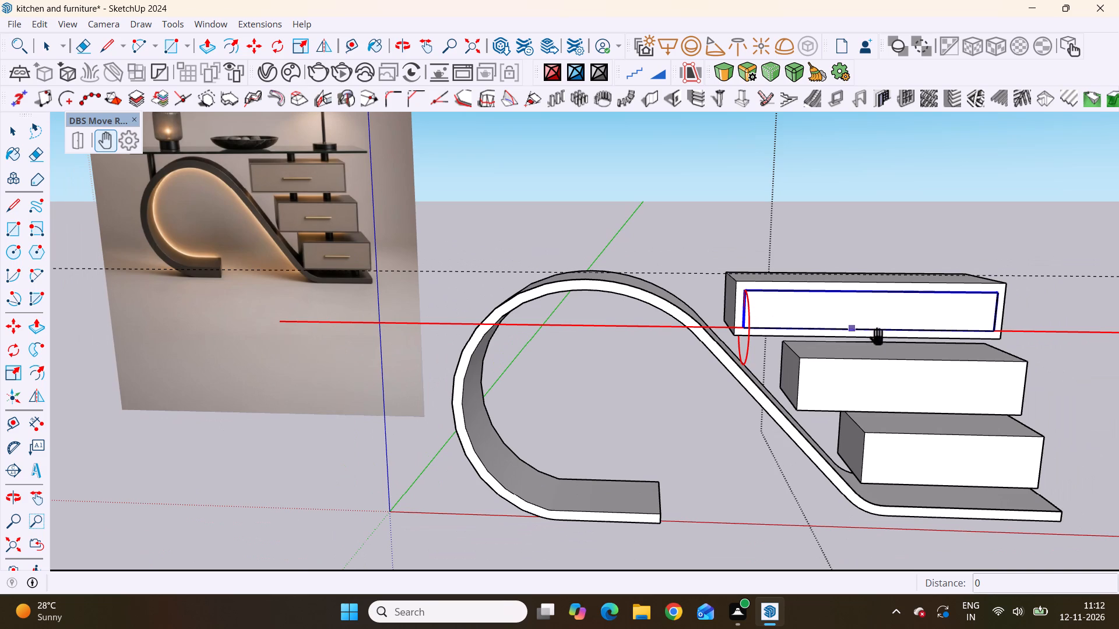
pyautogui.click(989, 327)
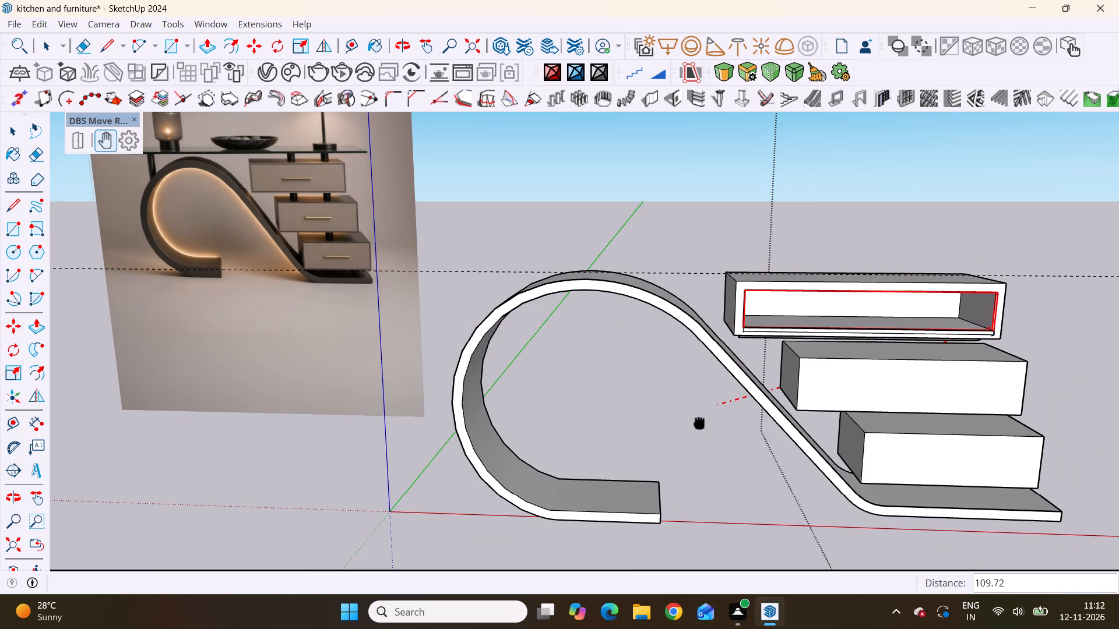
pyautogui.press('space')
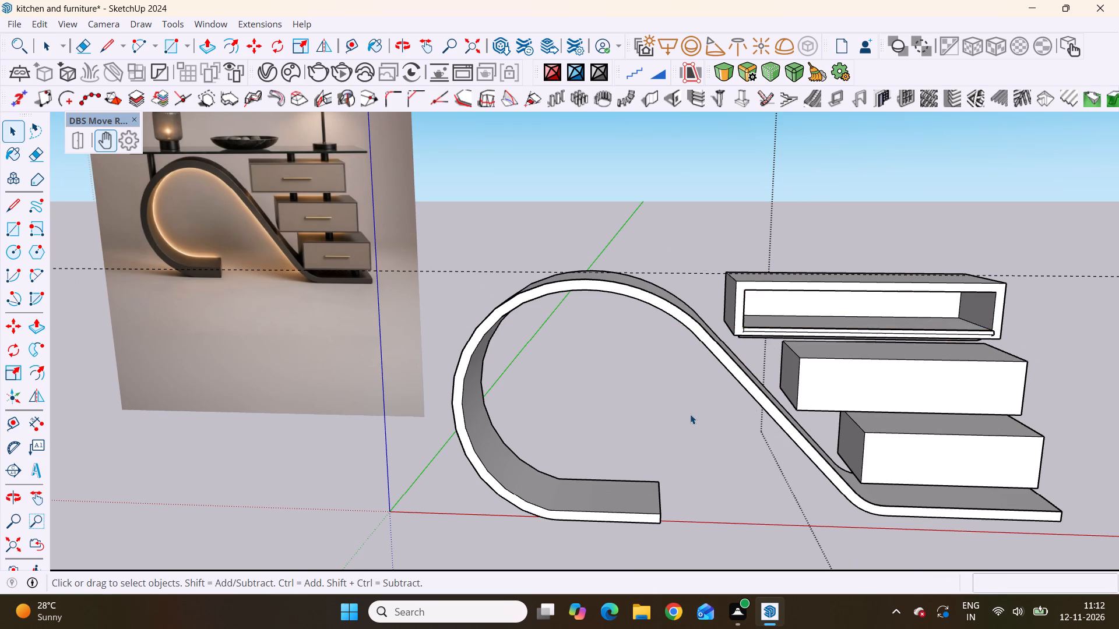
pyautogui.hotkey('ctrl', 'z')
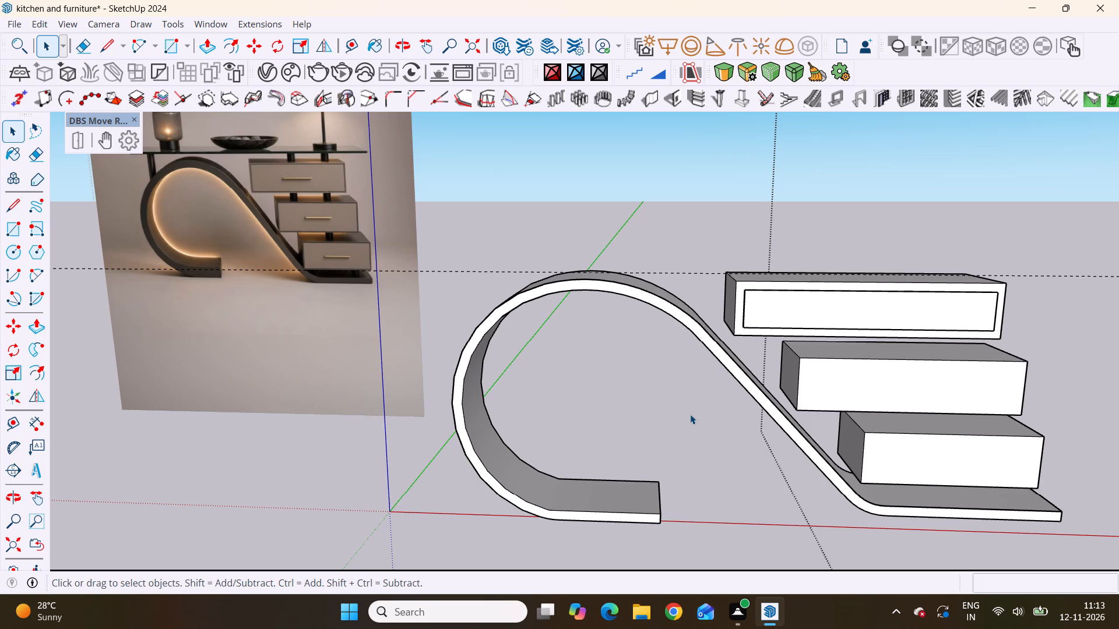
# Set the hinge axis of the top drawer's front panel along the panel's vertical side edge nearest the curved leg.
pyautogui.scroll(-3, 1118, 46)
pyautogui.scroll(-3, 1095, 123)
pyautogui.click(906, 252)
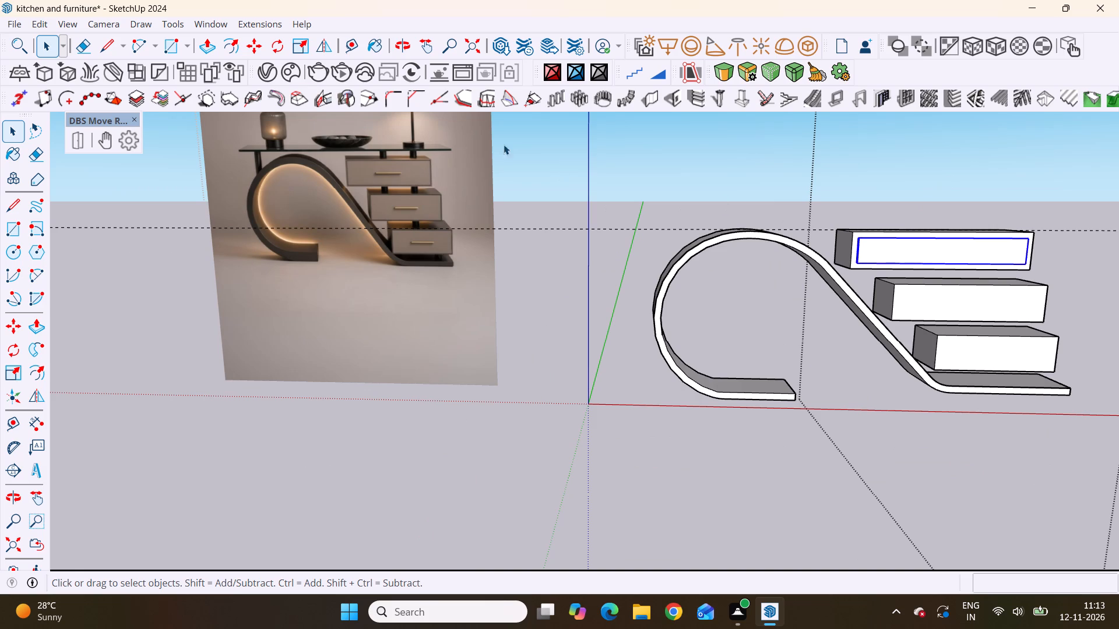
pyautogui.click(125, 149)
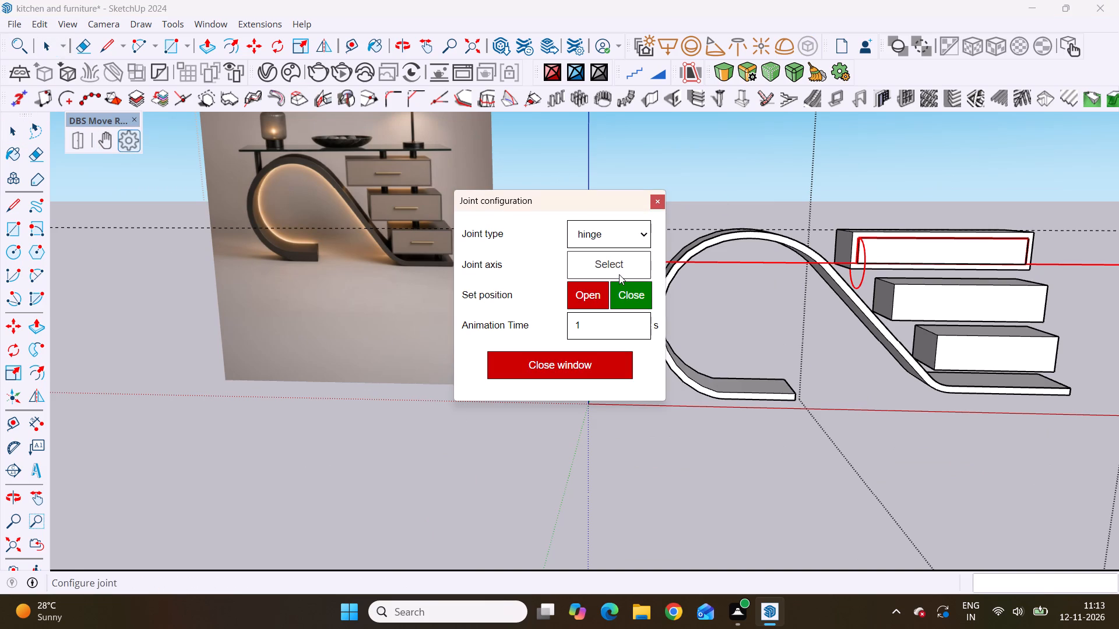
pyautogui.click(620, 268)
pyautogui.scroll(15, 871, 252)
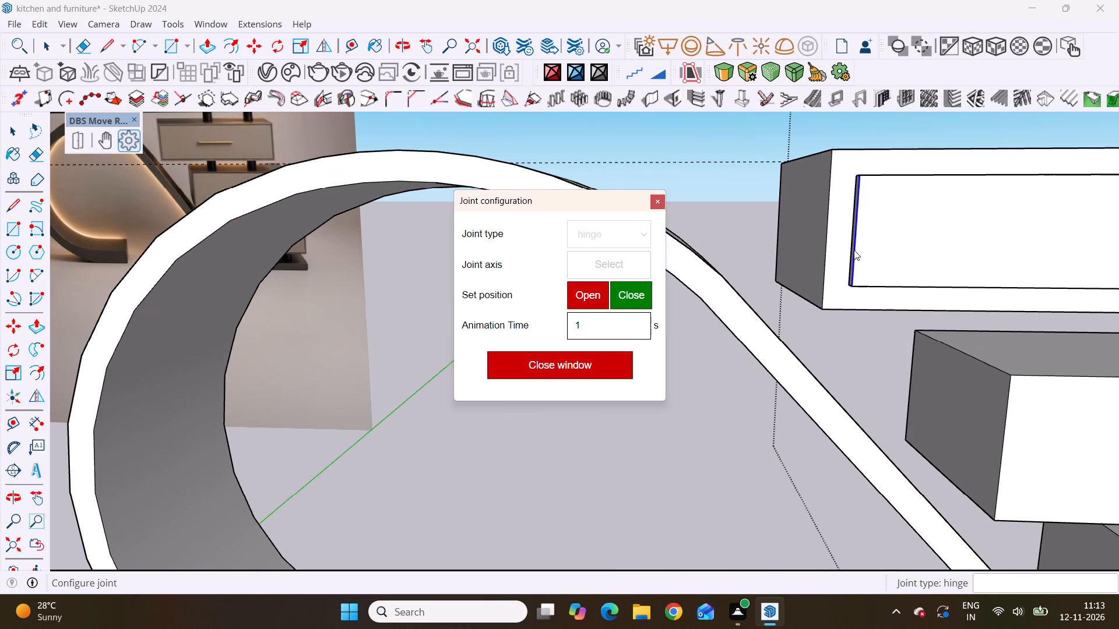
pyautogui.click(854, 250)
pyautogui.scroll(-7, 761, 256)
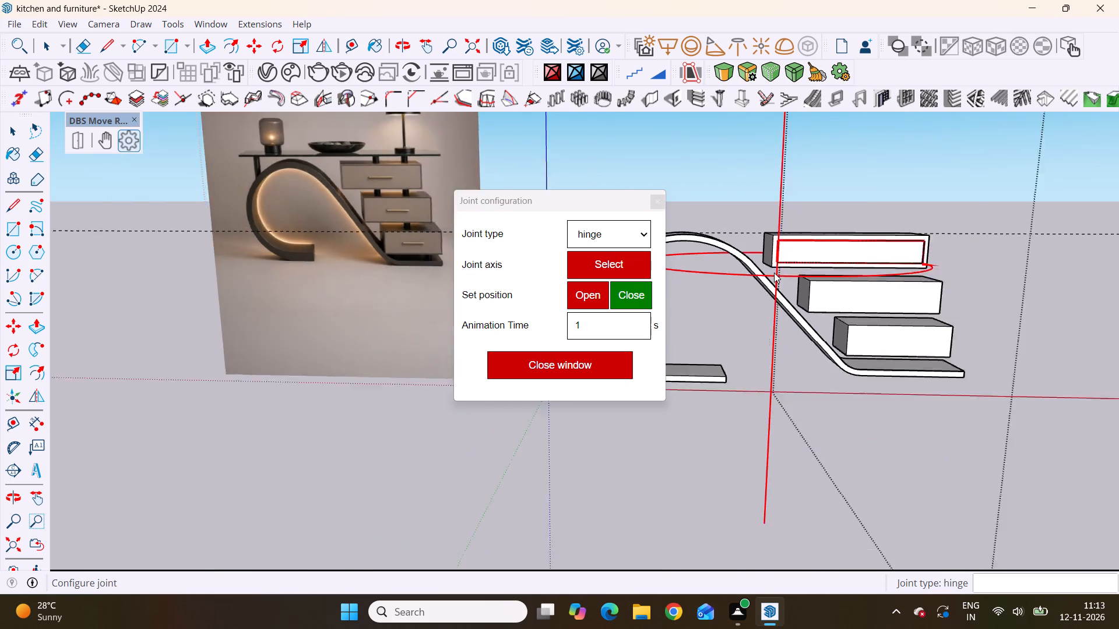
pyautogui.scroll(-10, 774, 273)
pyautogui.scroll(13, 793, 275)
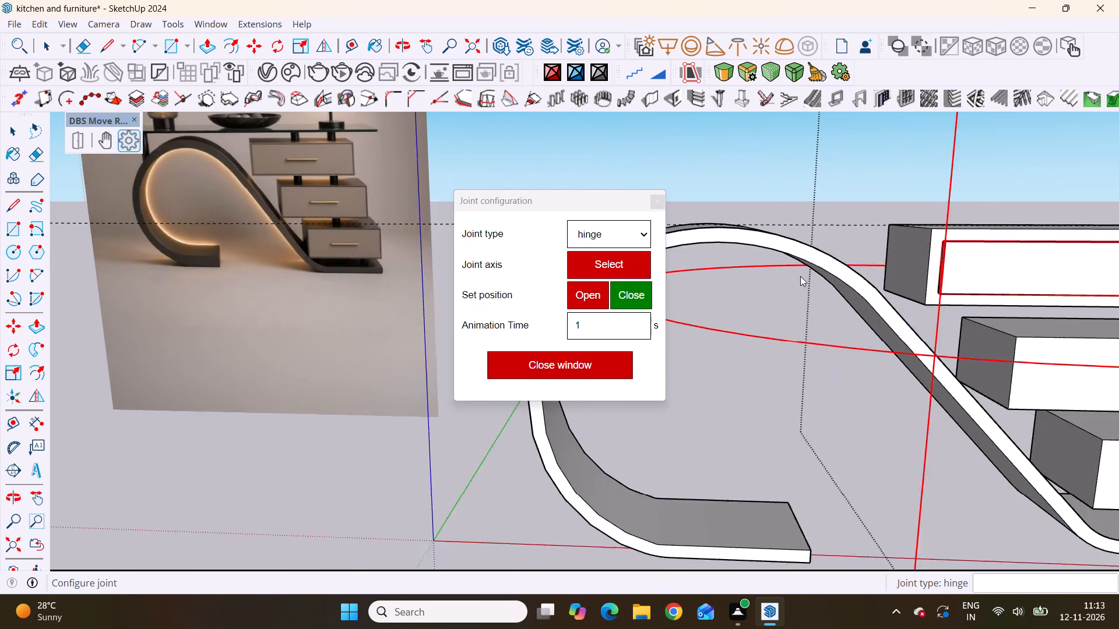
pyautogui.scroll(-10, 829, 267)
# Set the hinge axis of the top drawer's front panel along the short thickness edge at its lower corner near the curved leg.
pyautogui.moveTo(919, 267); pyautogui.dragTo(984, 286, button='middle')
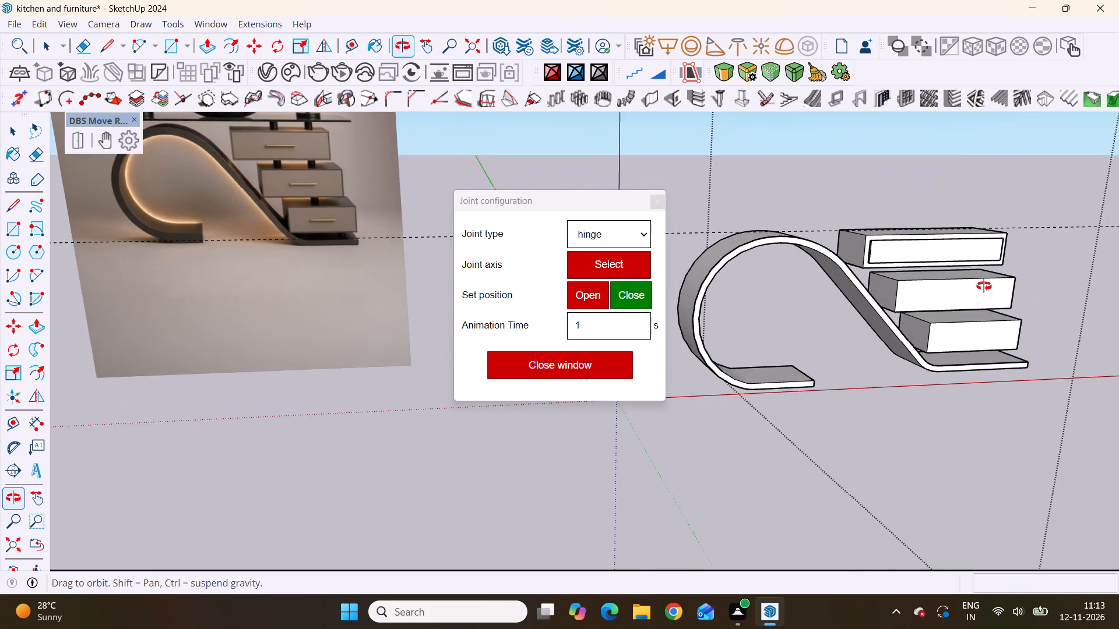
pyautogui.moveTo(984, 286); pyautogui.dragTo(978, 291, button='middle')
pyautogui.scroll(15, 861, 251)
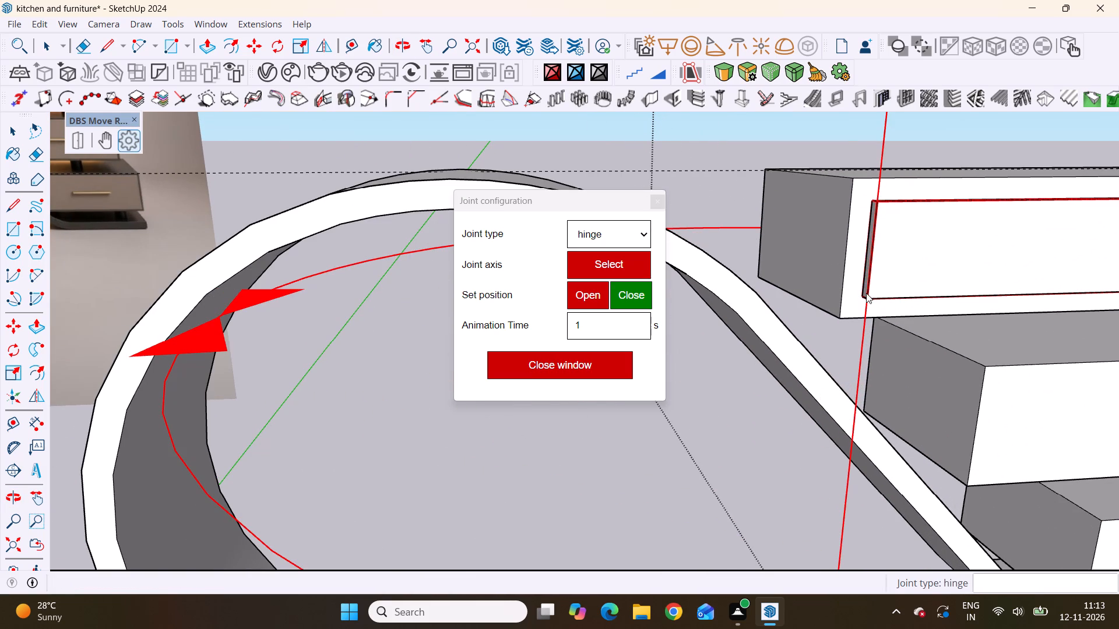
pyautogui.click(865, 296)
pyautogui.scroll(10, 863, 298)
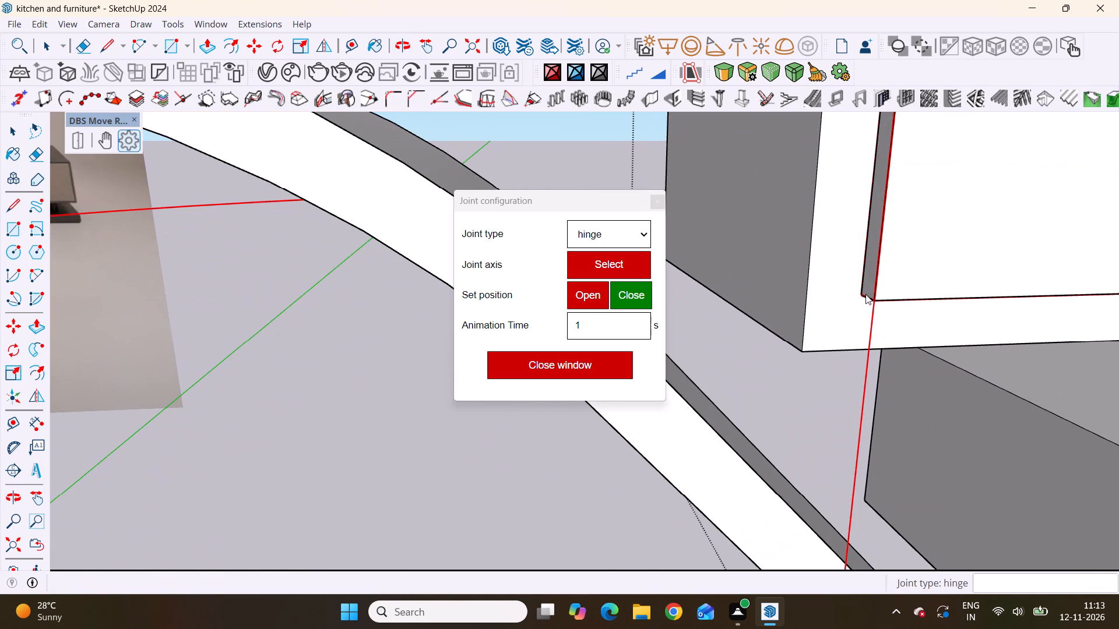
pyautogui.click(866, 296)
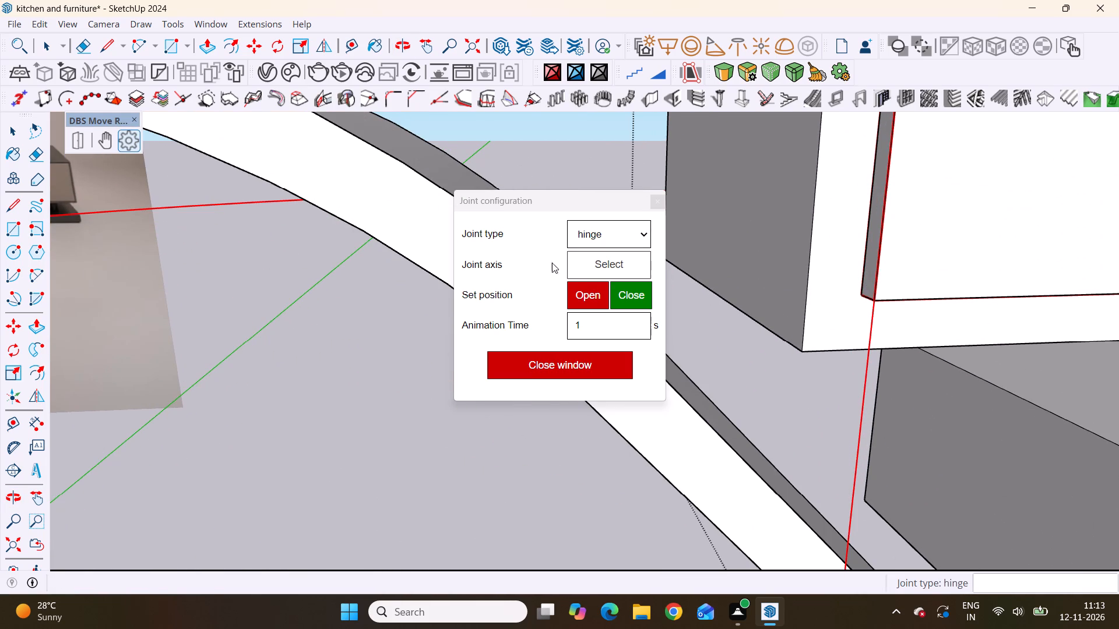
pyautogui.click(600, 273)
pyautogui.click(864, 298)
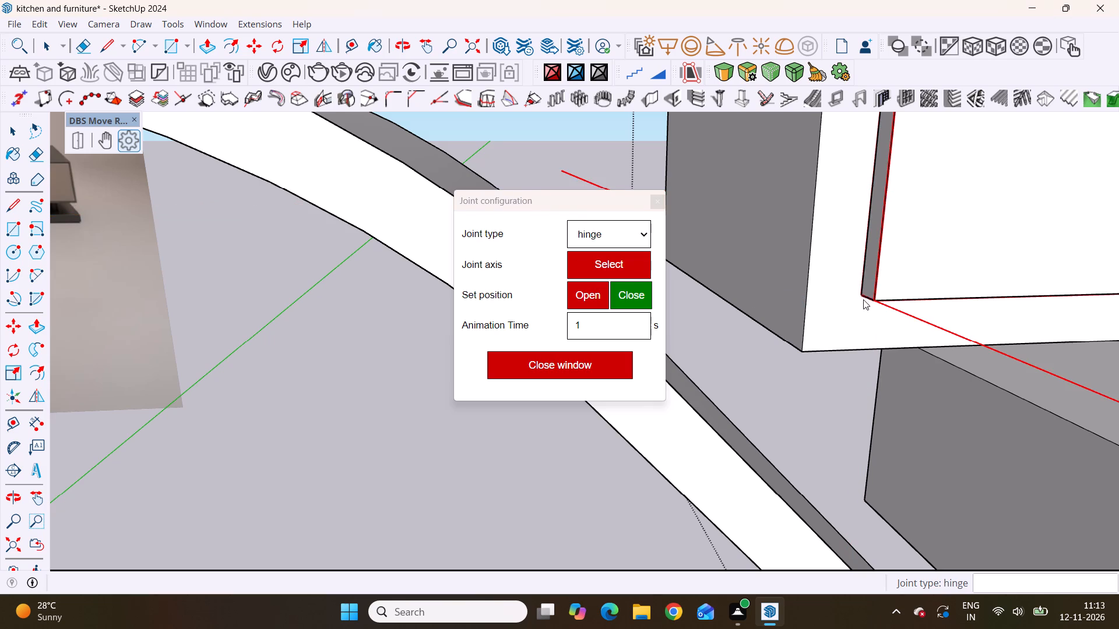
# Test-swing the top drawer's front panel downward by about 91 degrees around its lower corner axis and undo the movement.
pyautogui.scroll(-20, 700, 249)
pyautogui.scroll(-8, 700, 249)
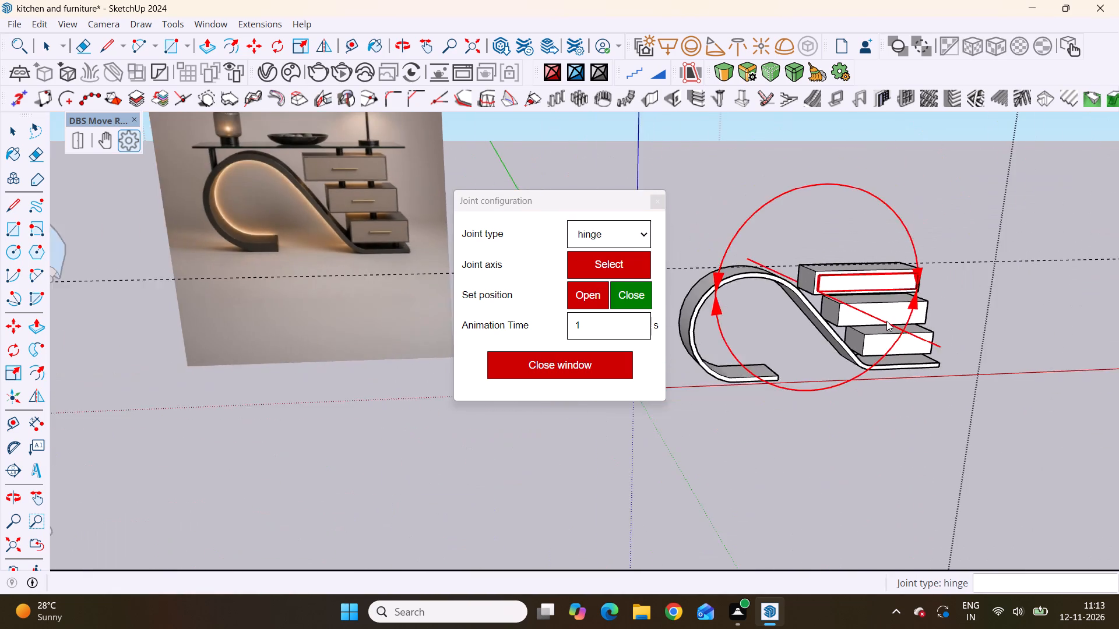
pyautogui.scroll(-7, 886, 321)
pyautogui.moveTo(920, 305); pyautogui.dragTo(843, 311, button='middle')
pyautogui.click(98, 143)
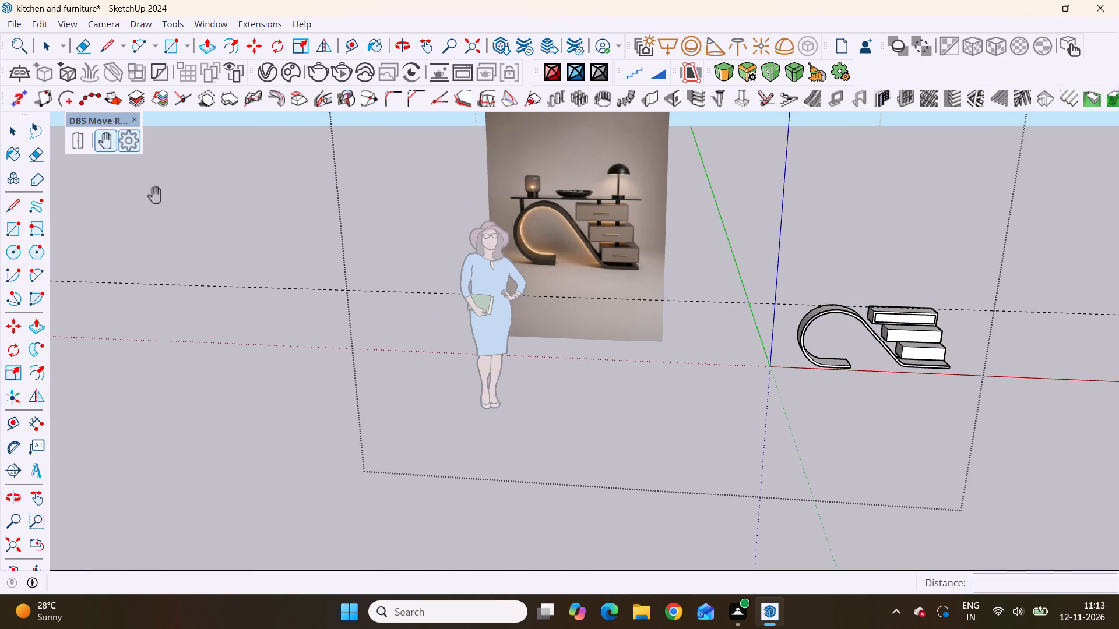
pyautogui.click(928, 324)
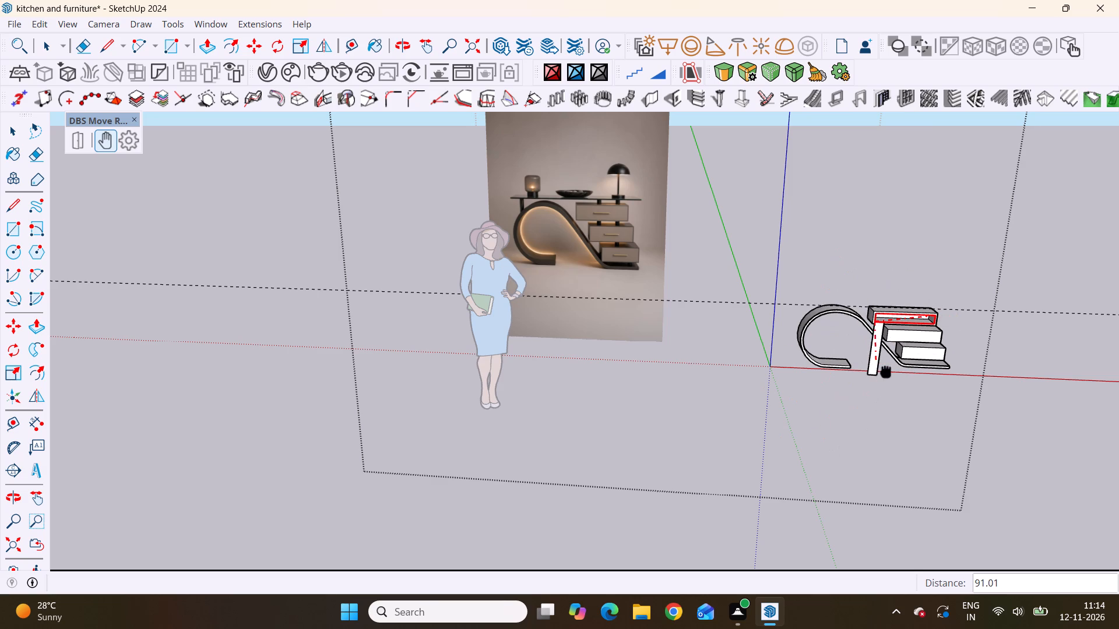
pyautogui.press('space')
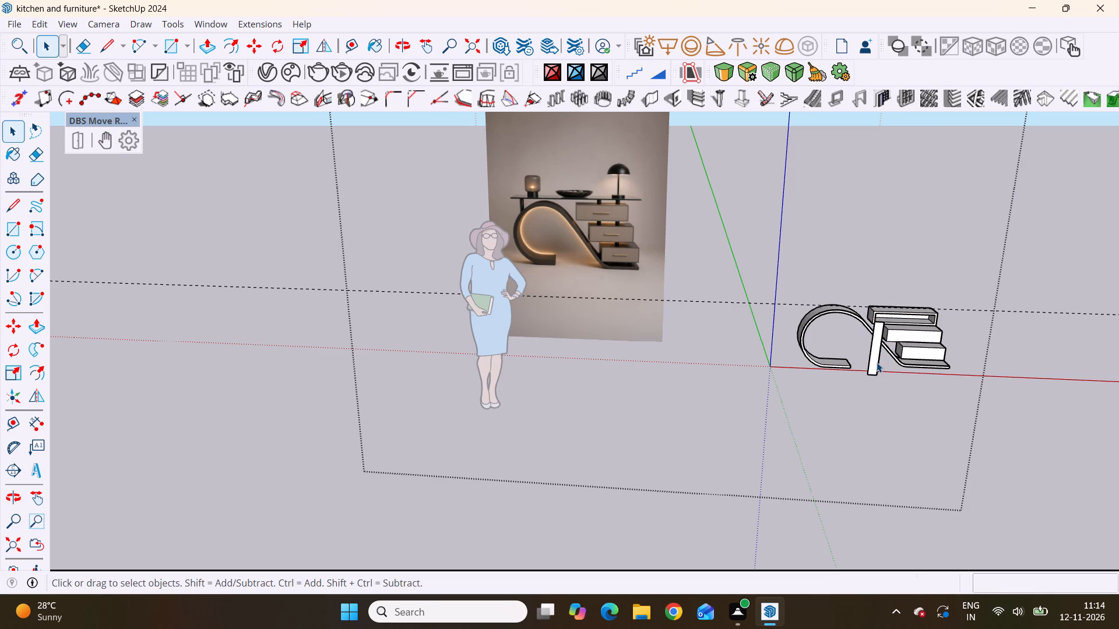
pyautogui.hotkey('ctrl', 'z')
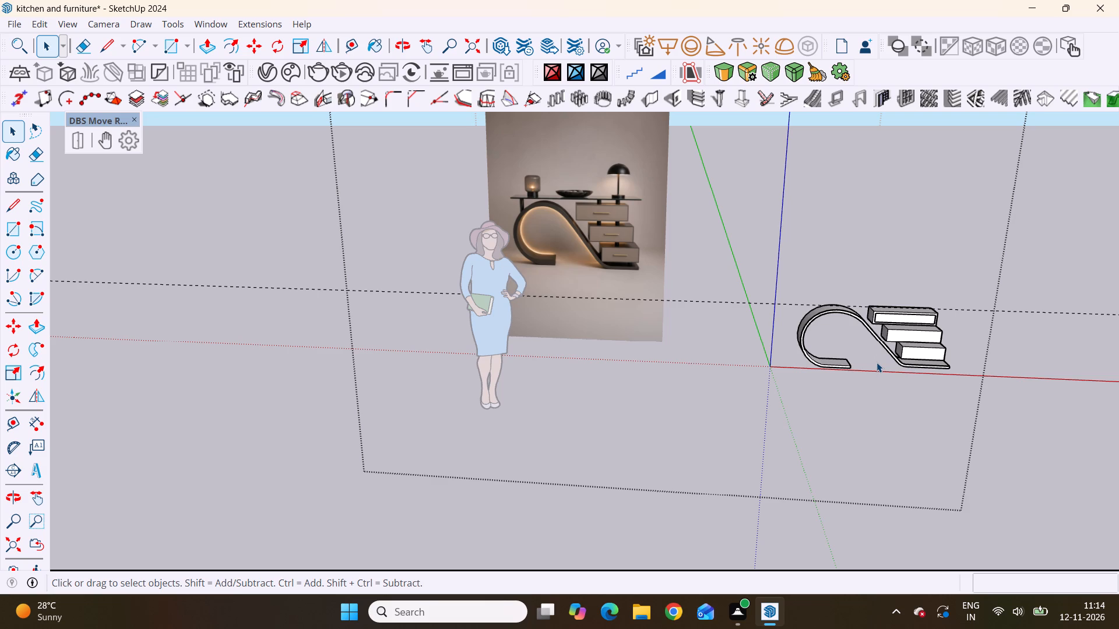
# Set the hinge axis of the top drawer's front panel along the panel's vertical side edge nearest the curved leg.
pyautogui.scroll(9, 930, 335)
pyautogui.scroll(11, 854, 311)
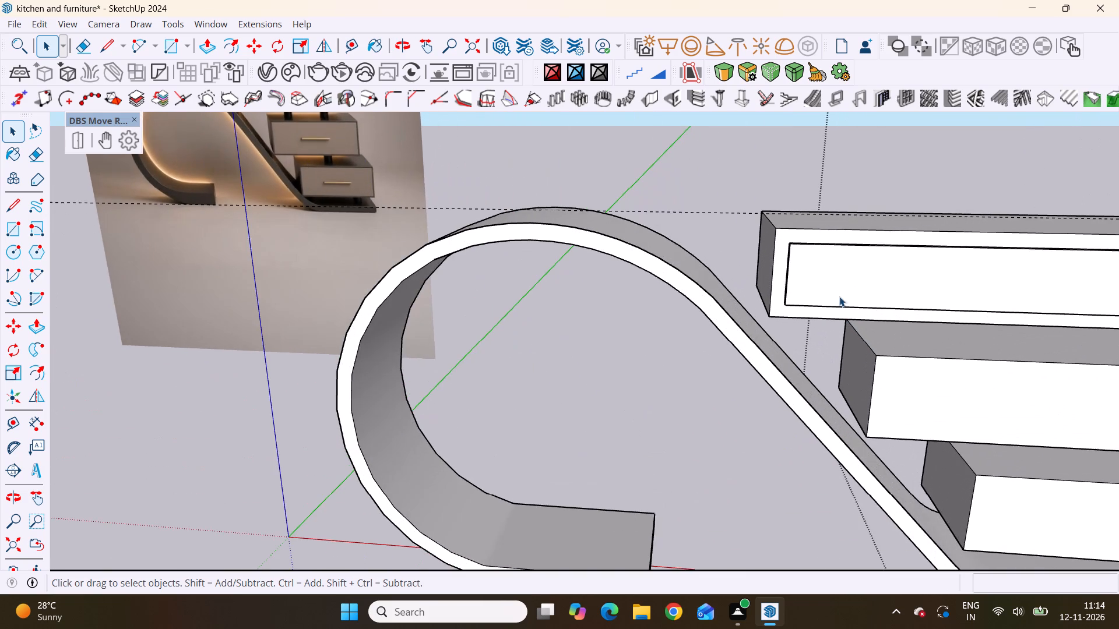
pyautogui.moveTo(801, 263); pyautogui.dragTo(1009, 336, button='middle')
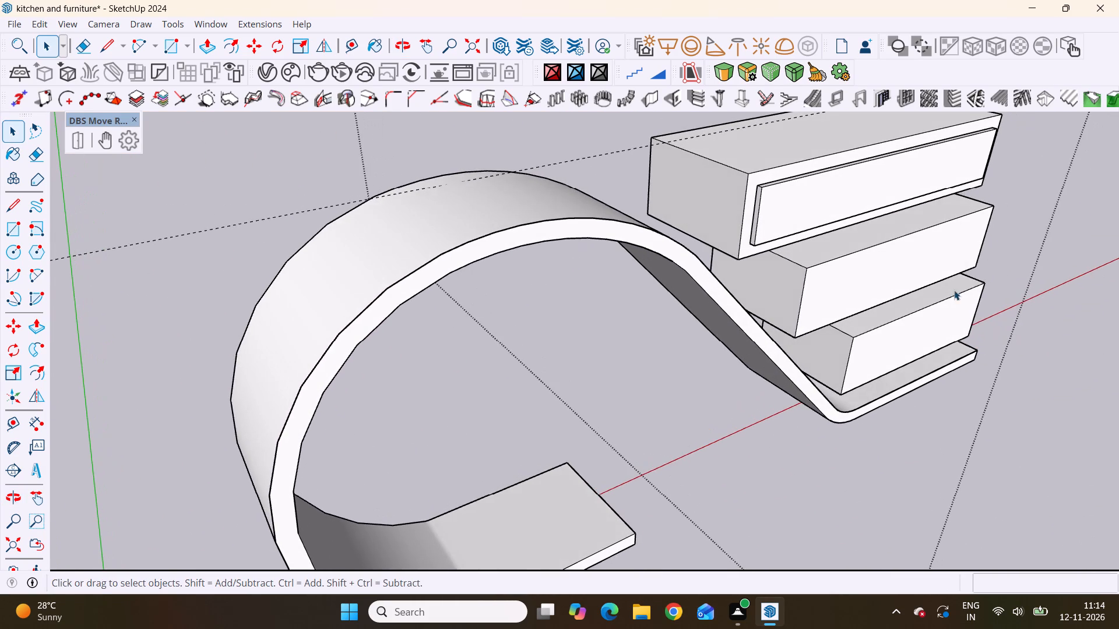
pyautogui.scroll(5, 734, 224)
pyautogui.scroll(-5, 766, 222)
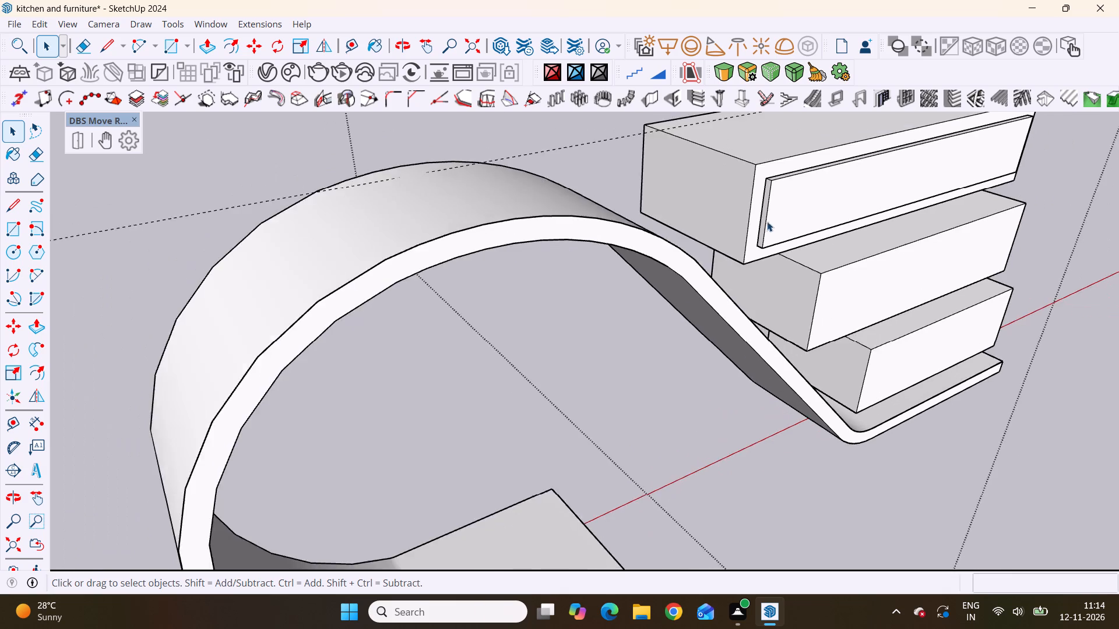
pyautogui.scroll(-2, 767, 221)
pyautogui.click(793, 206)
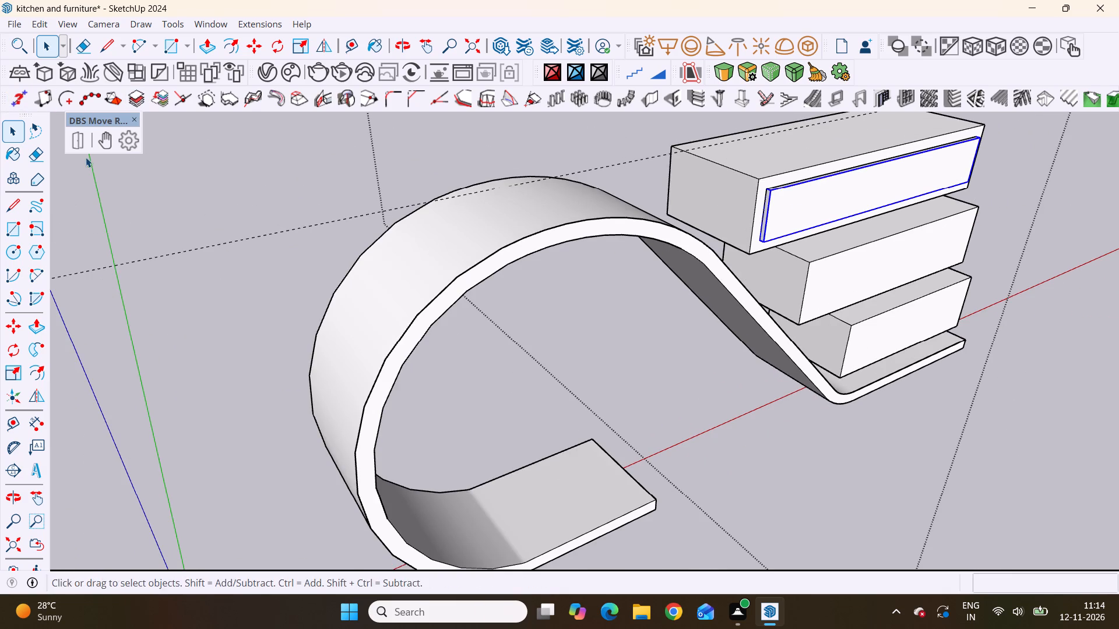
pyautogui.click(120, 146)
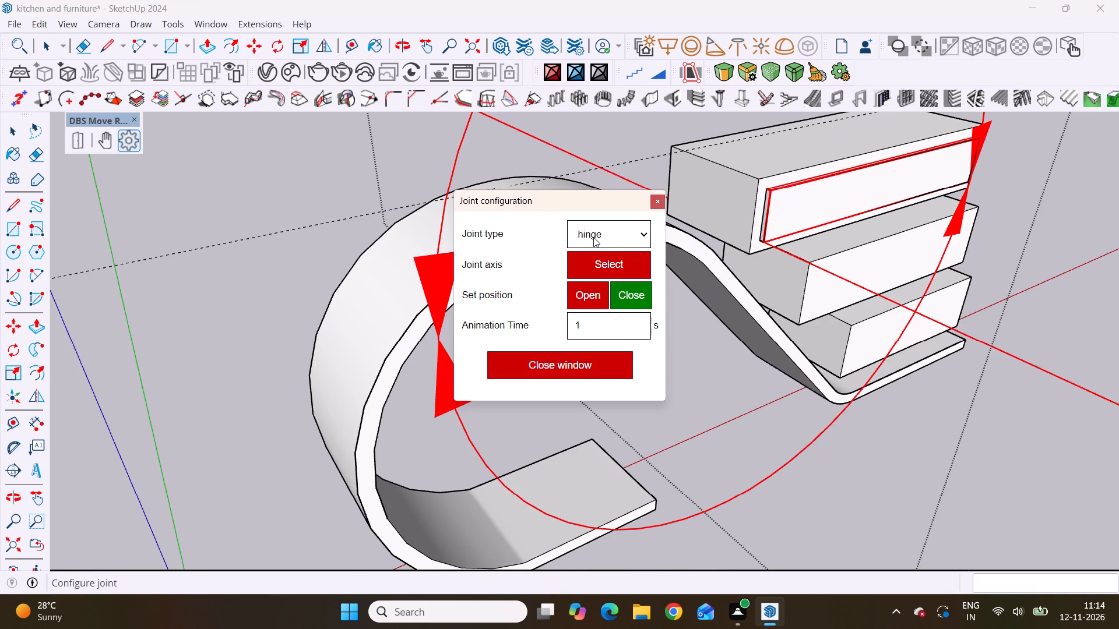
pyautogui.click(610, 268)
pyautogui.scroll(7, 753, 207)
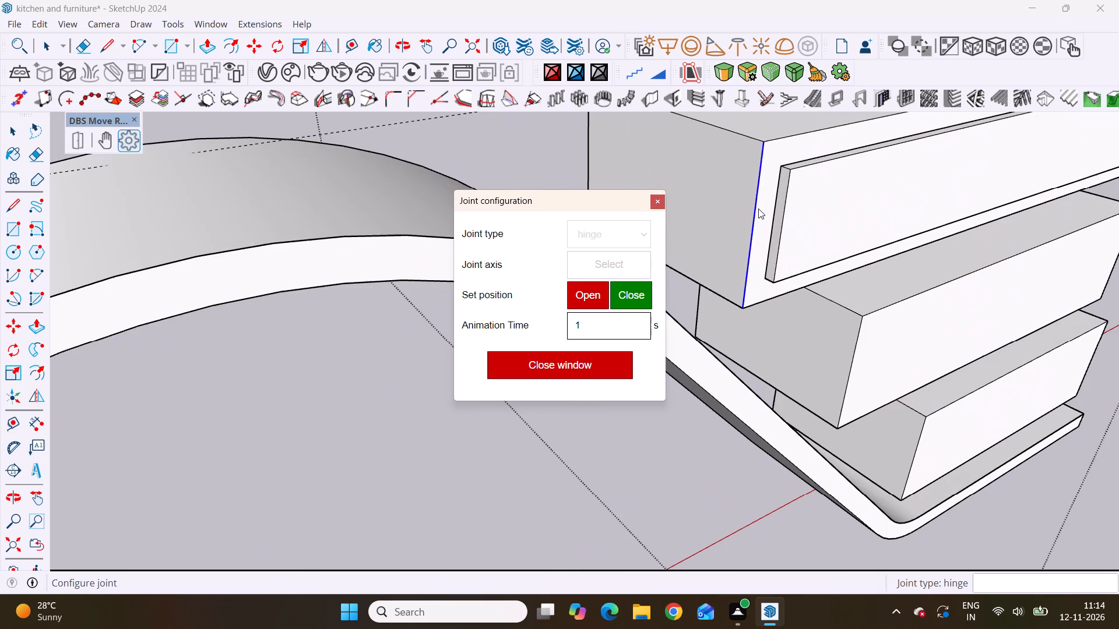
pyautogui.scroll(1, 758, 209)
pyautogui.click(774, 214)
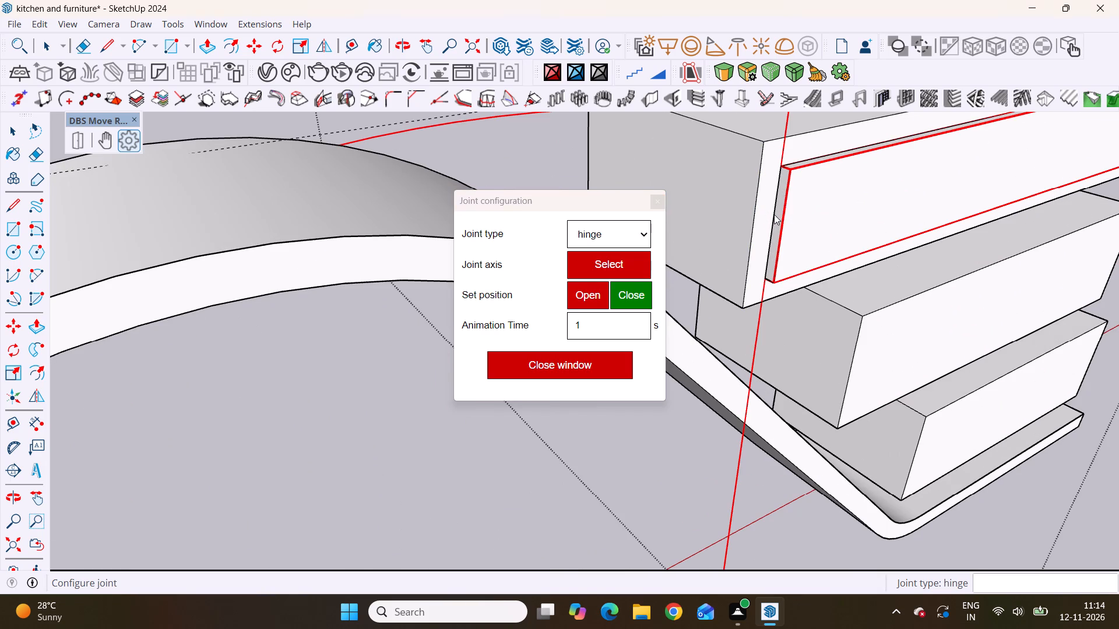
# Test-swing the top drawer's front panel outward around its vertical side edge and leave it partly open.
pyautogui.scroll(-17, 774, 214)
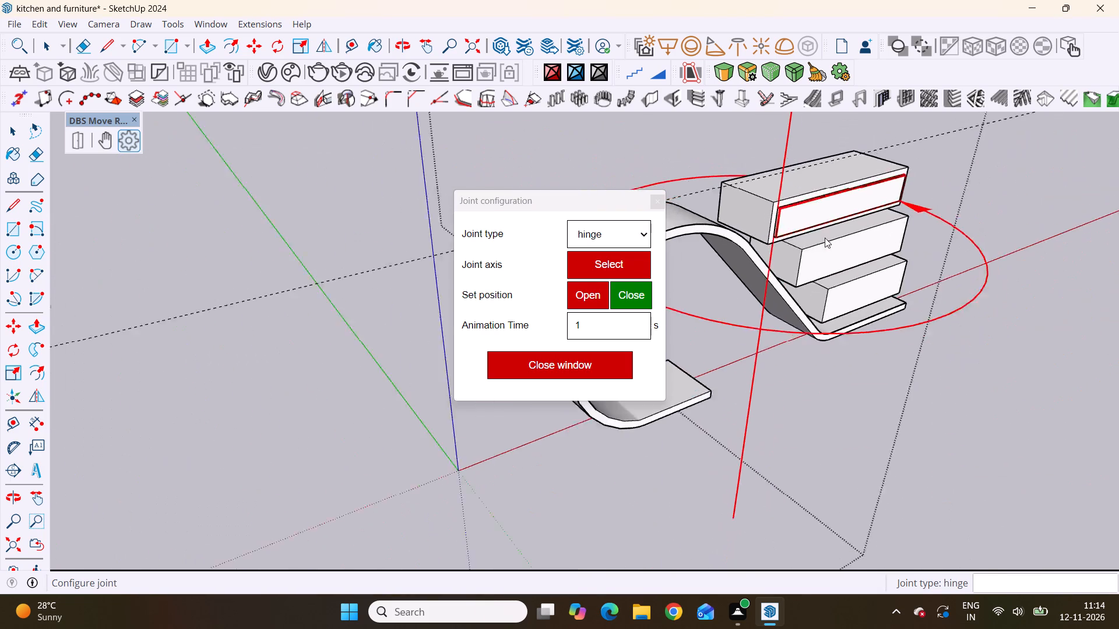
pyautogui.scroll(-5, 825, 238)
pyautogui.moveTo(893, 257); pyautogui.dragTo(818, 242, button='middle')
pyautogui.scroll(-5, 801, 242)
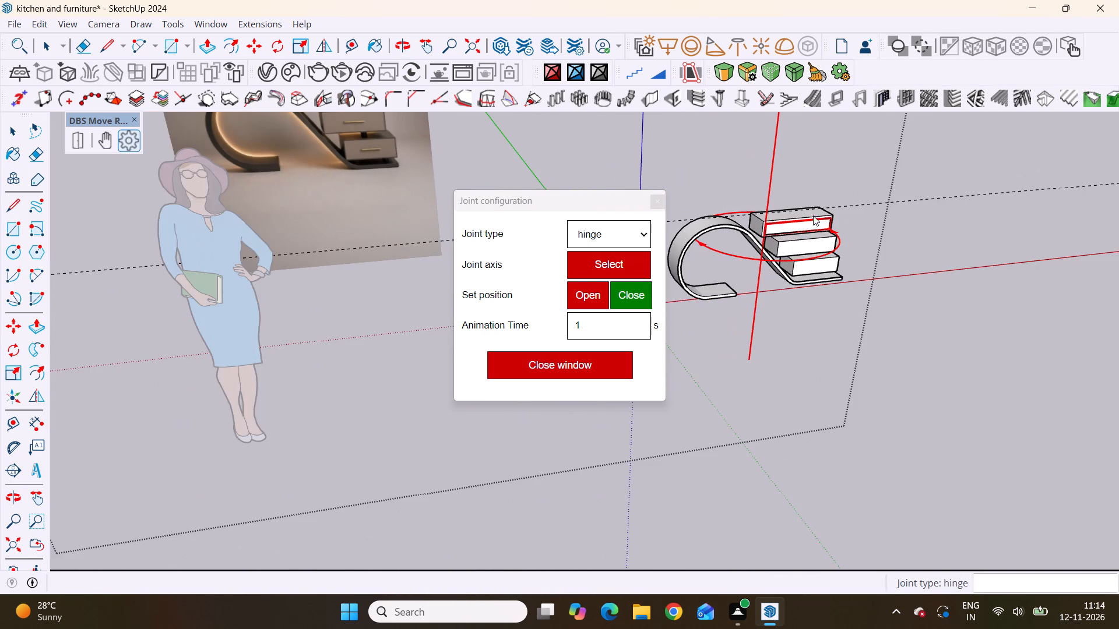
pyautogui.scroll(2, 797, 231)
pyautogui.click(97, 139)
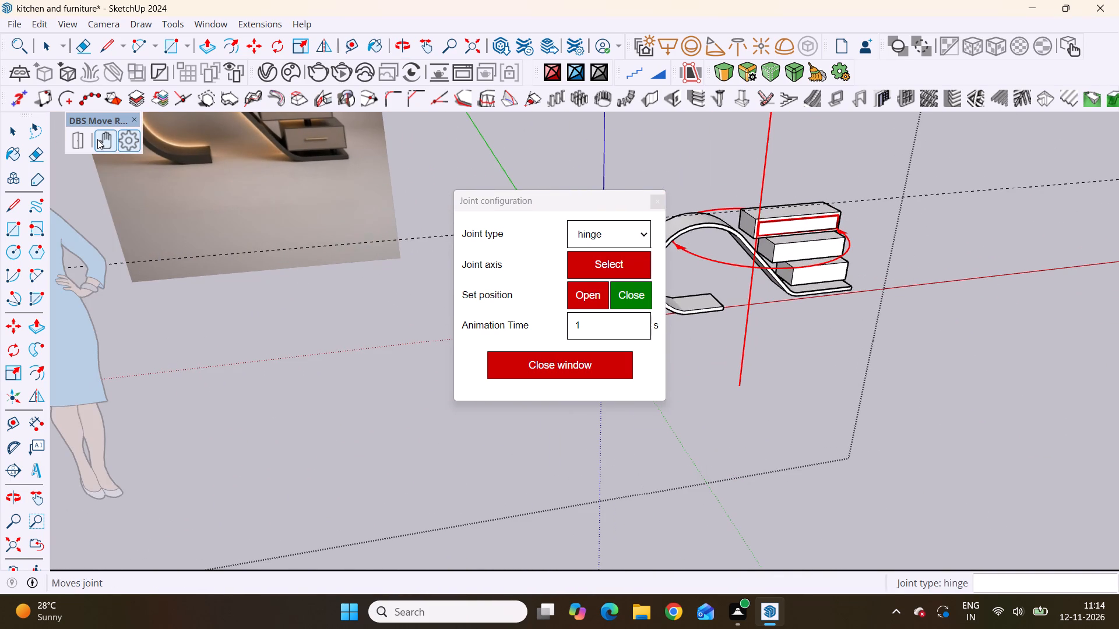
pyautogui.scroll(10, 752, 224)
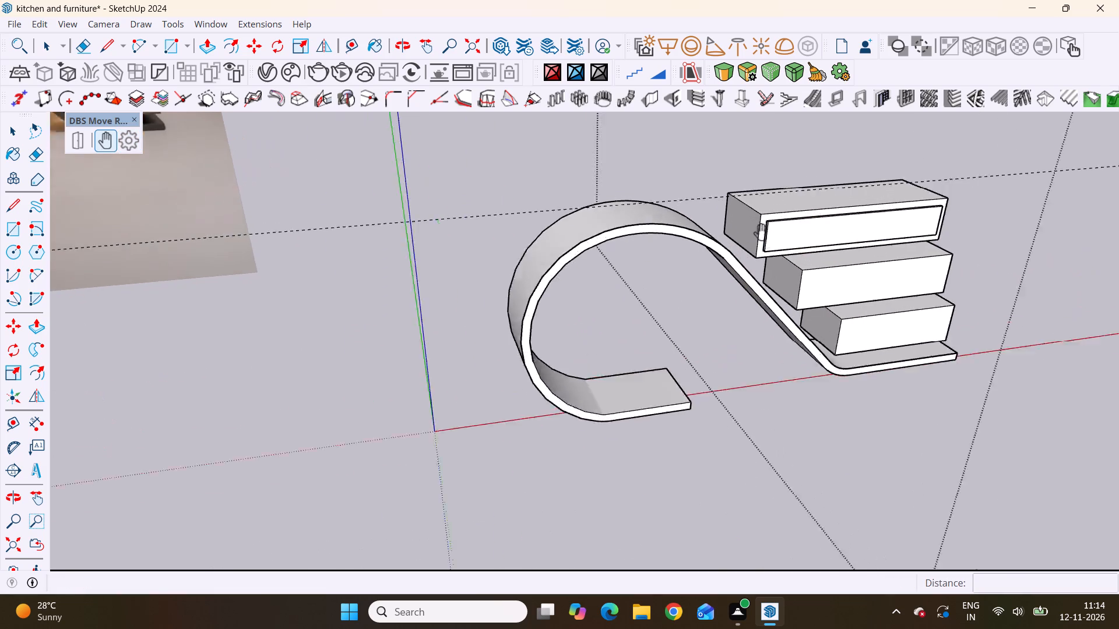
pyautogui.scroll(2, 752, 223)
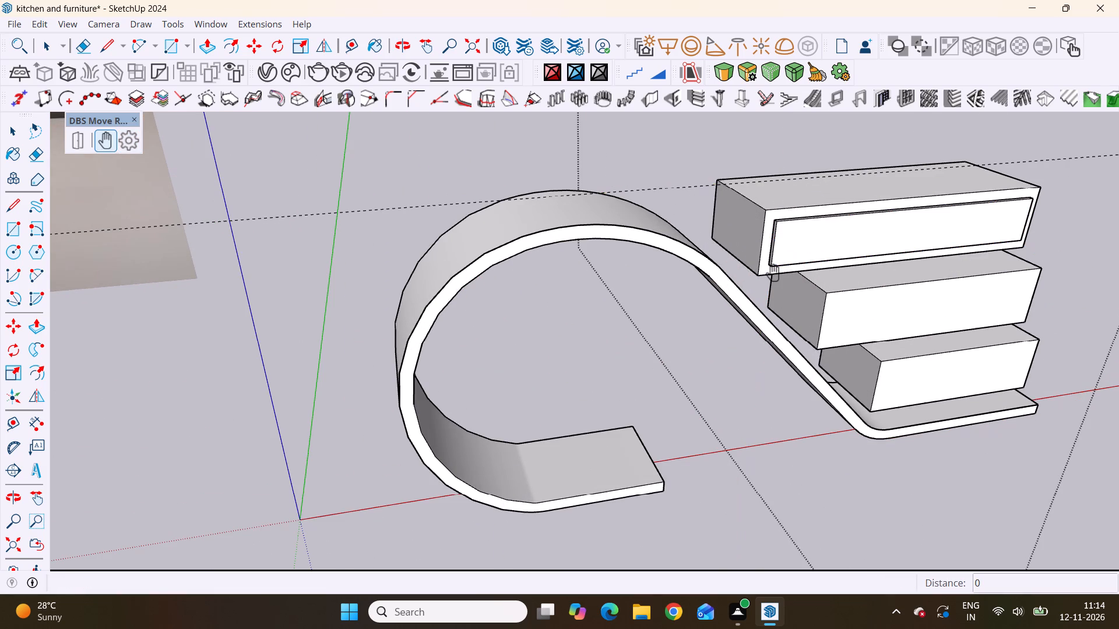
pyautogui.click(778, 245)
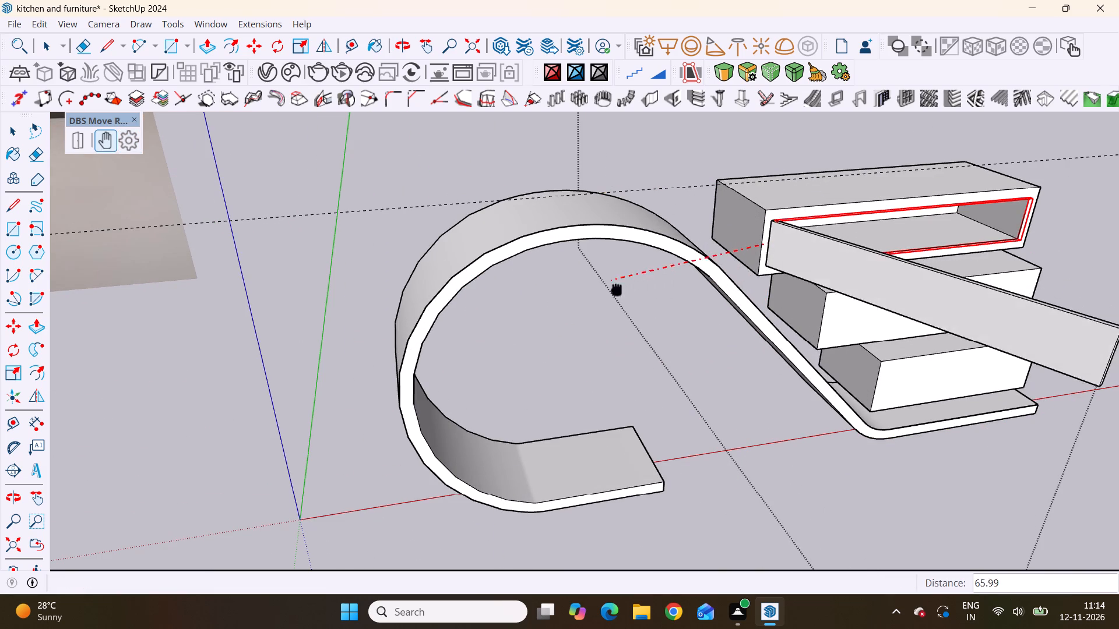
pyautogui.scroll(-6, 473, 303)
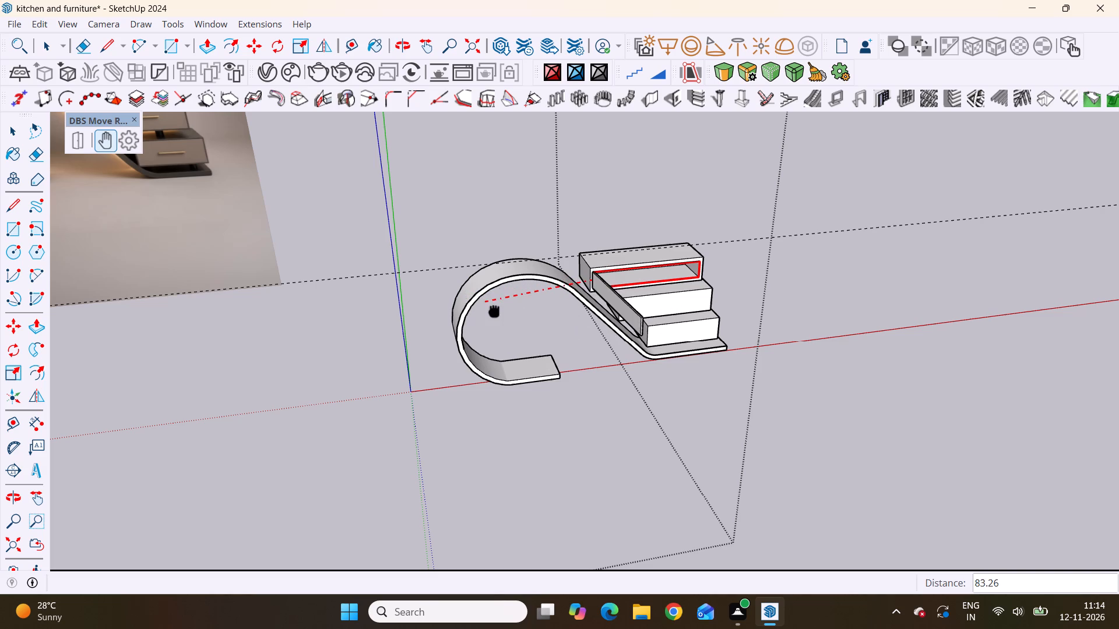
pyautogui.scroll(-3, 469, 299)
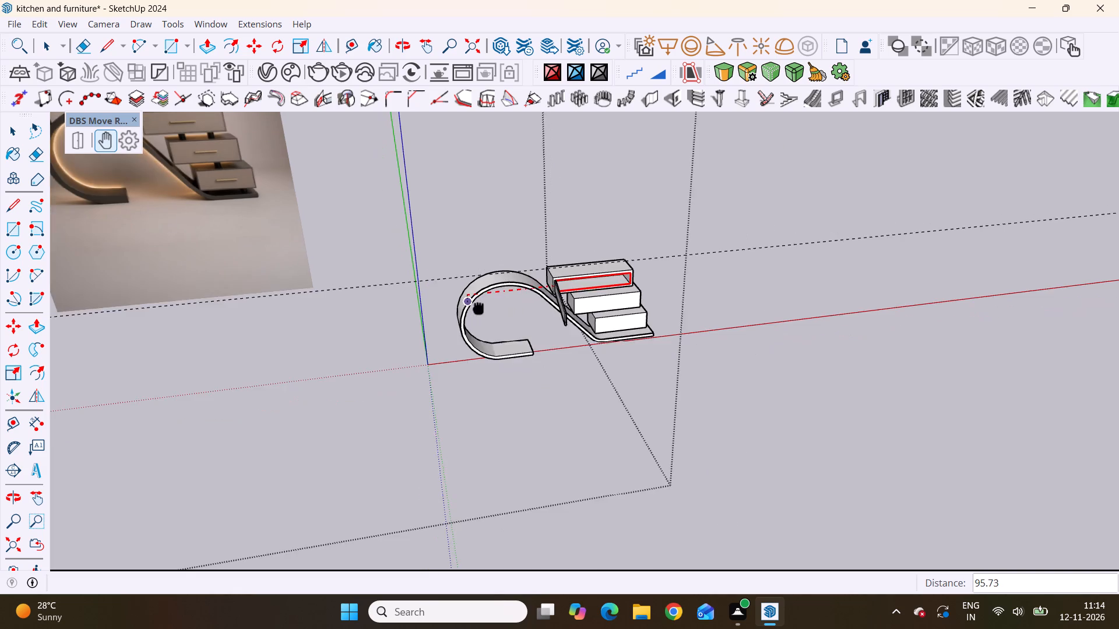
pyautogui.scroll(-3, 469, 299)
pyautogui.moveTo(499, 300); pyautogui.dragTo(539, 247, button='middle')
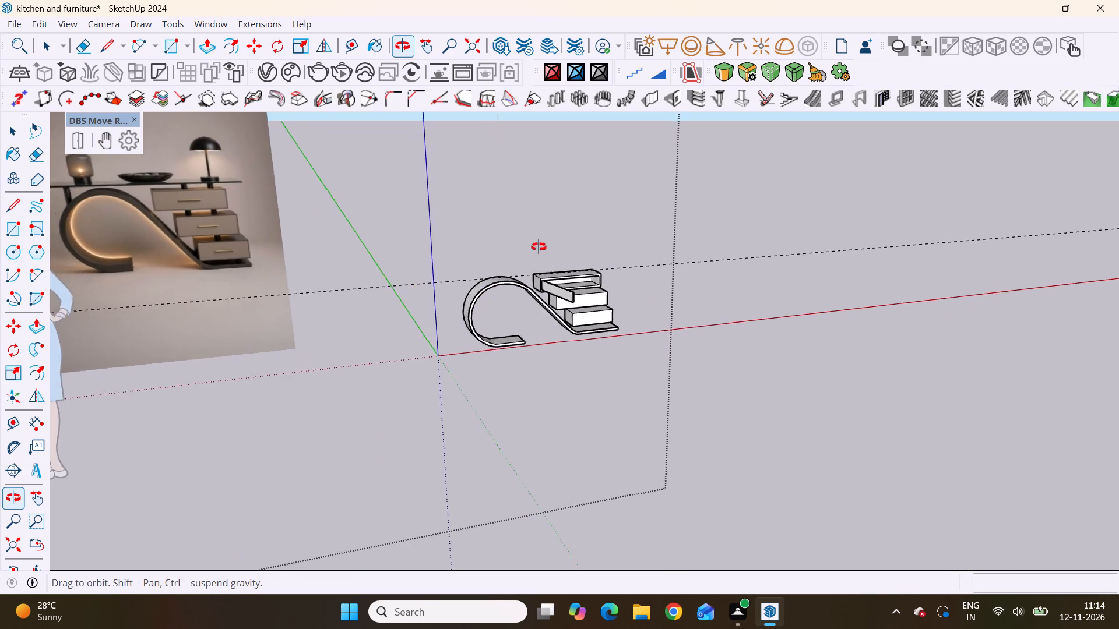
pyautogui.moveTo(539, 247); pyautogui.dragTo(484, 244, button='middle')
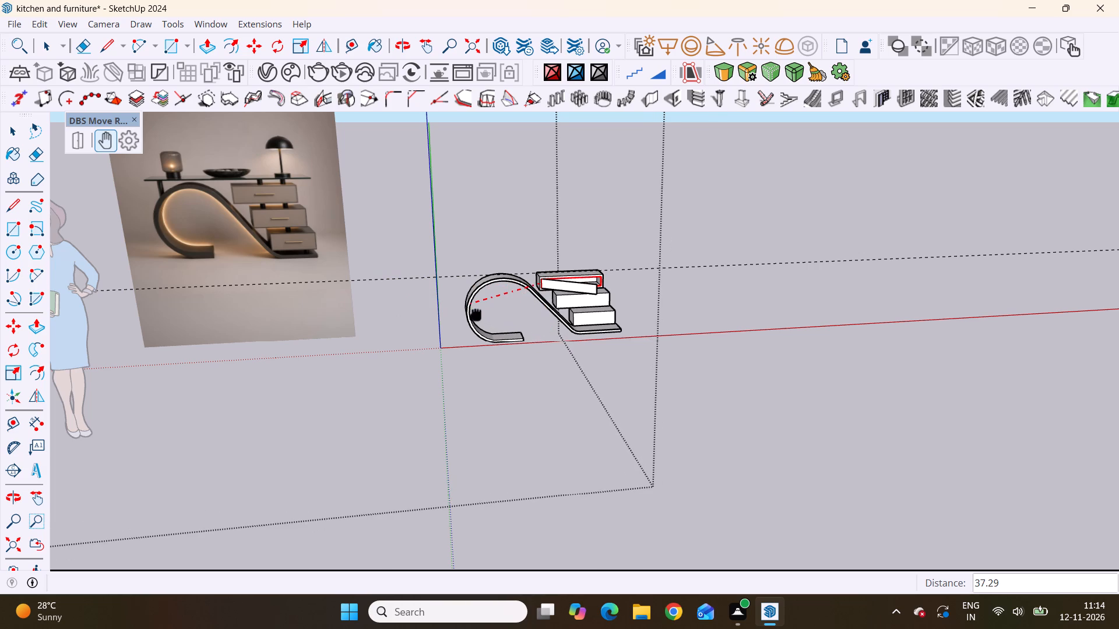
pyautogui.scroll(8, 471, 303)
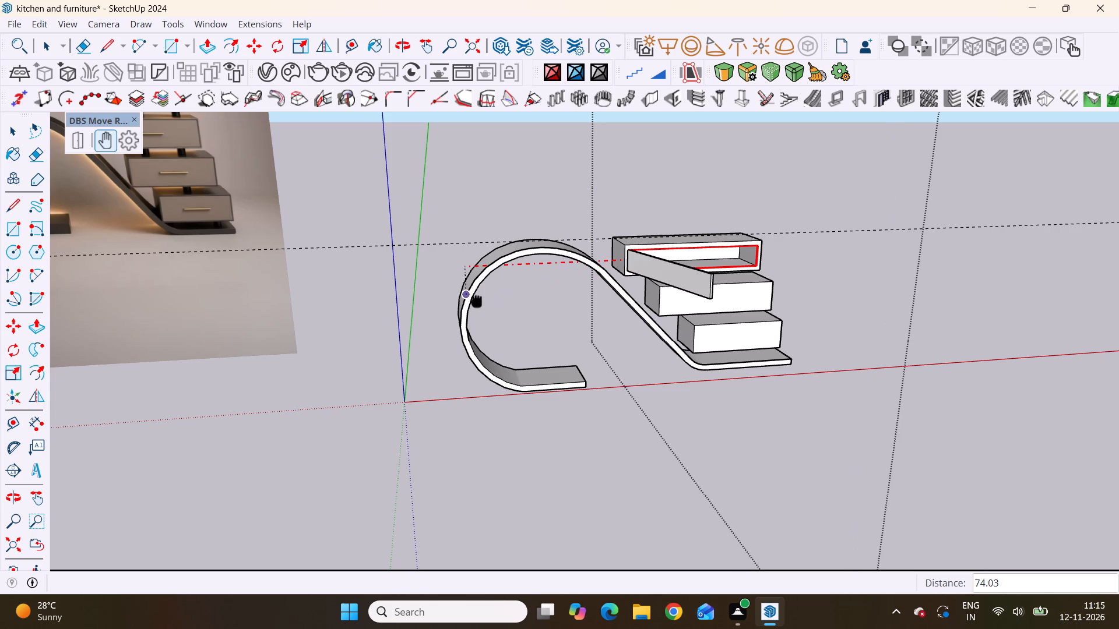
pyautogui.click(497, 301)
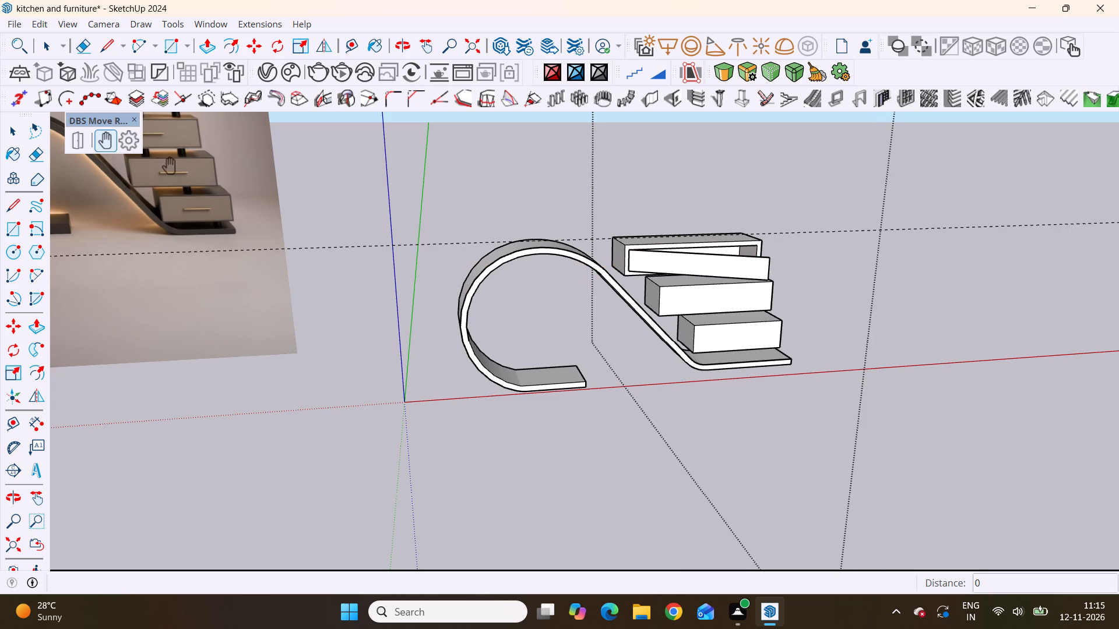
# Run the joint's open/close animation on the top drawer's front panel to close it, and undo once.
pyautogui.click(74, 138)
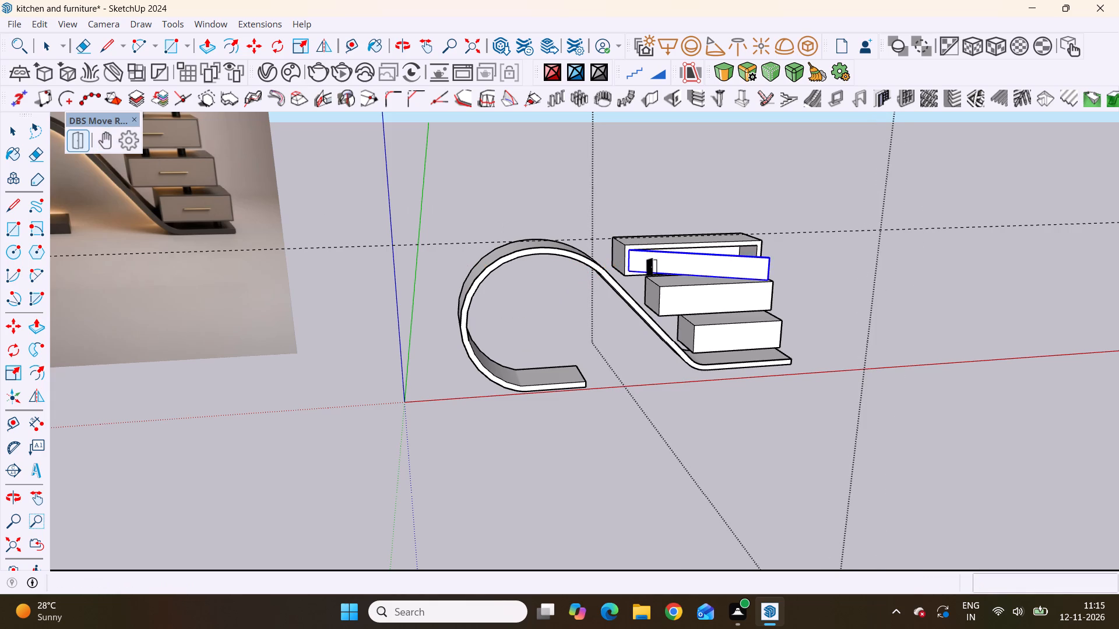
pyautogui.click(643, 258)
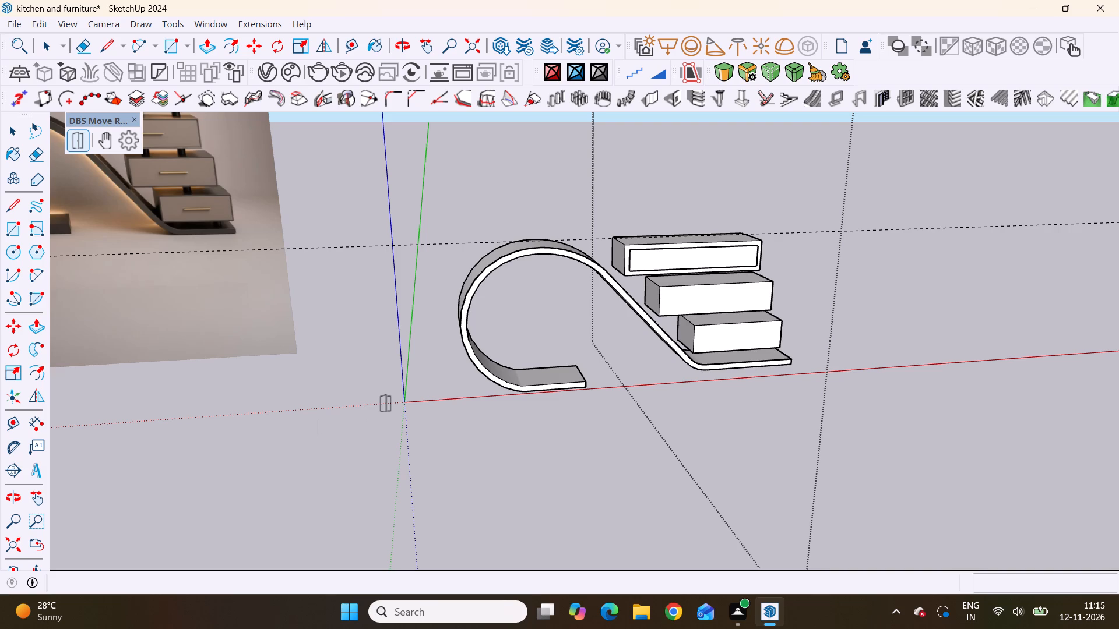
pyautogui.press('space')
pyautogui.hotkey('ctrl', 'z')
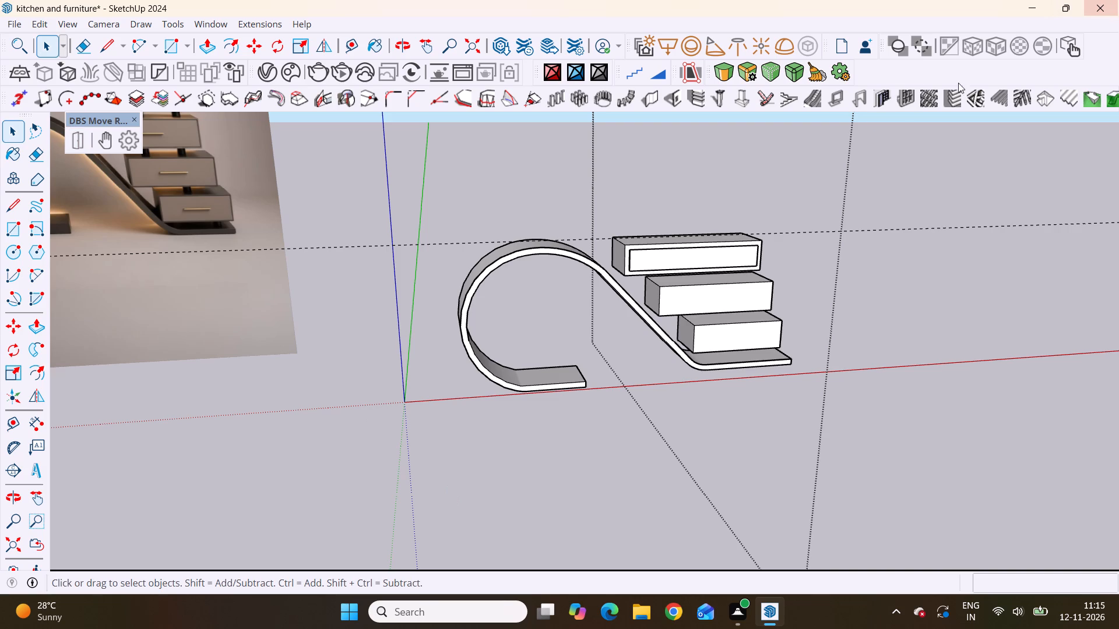
# Examine the top drawer's front and the two solid drawer boxes below it from several angles against the reference image.
pyautogui.scroll(-8, 38, 517)
pyautogui.scroll(-11, 205, 382)
pyautogui.click(715, 257)
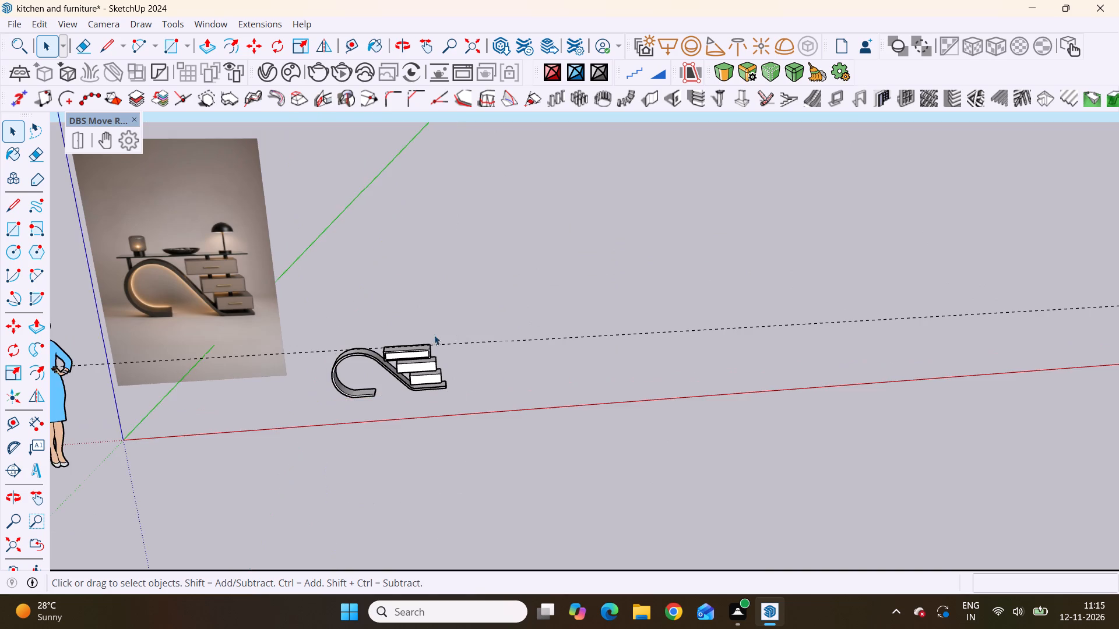
pyautogui.scroll(5, 395, 412)
pyautogui.scroll(10, 399, 339)
pyautogui.scroll(2, 497, 288)
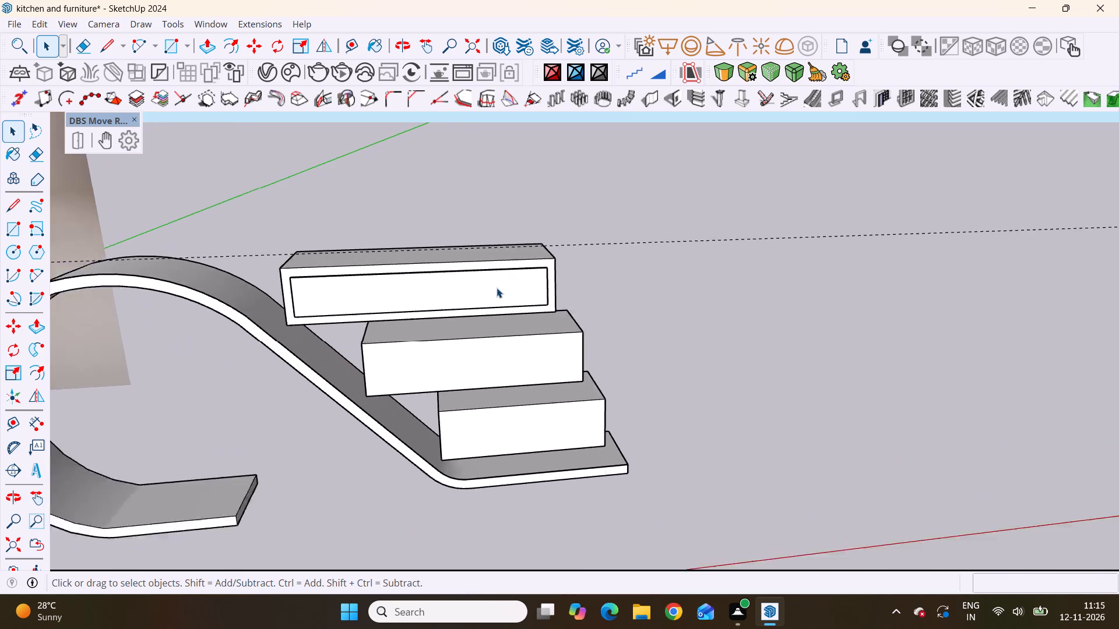
pyautogui.scroll(3, 497, 288)
pyautogui.moveTo(571, 291); pyautogui.dragTo(639, 192, button='middle')
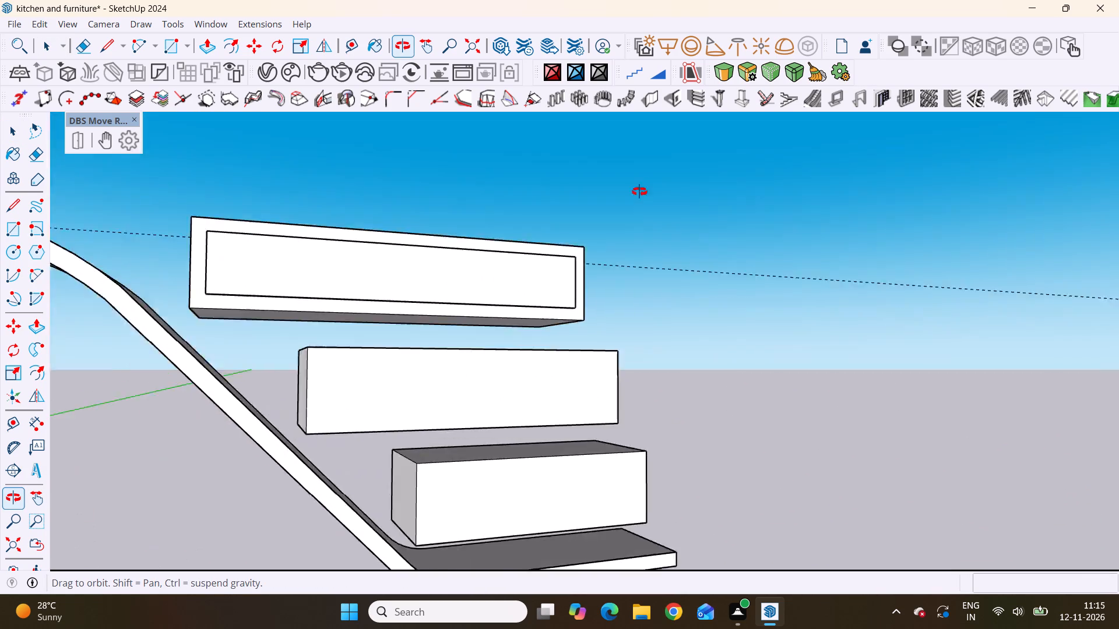
pyautogui.moveTo(639, 192); pyautogui.dragTo(358, 334, button='middle')
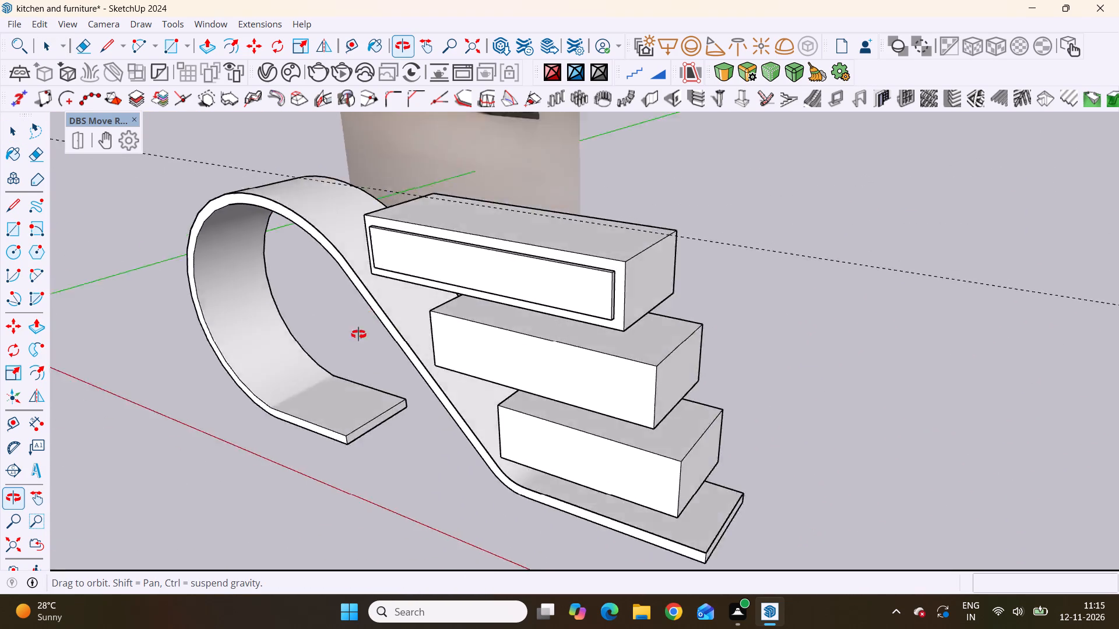
pyautogui.moveTo(358, 334); pyautogui.dragTo(433, 294, button='middle')
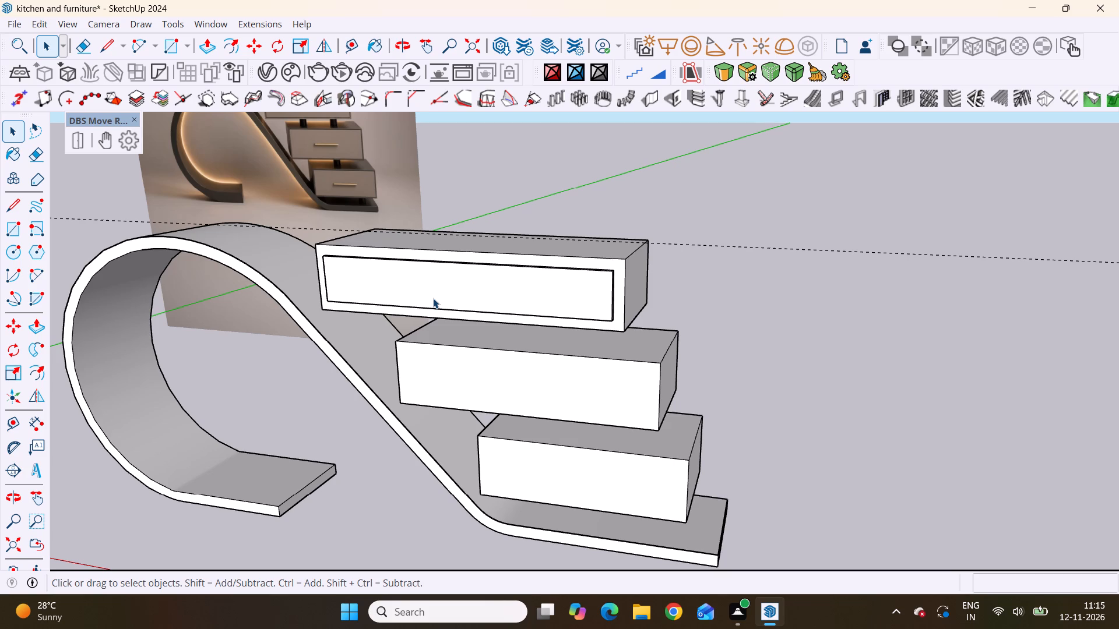
pyautogui.scroll(-3, 622, 289)
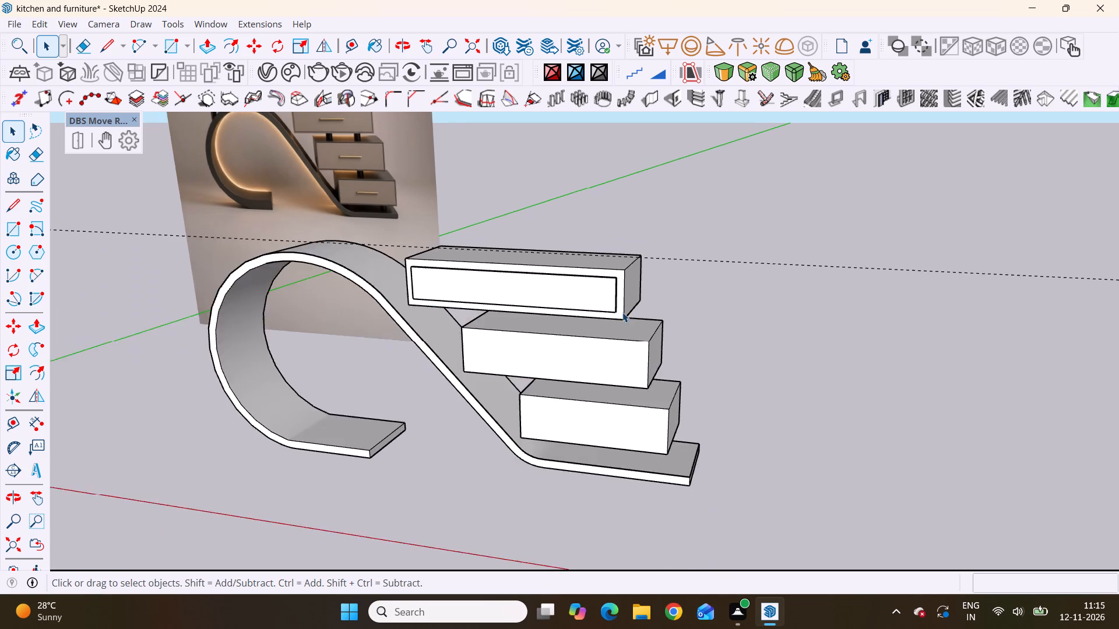
pyautogui.scroll(-6, 622, 312)
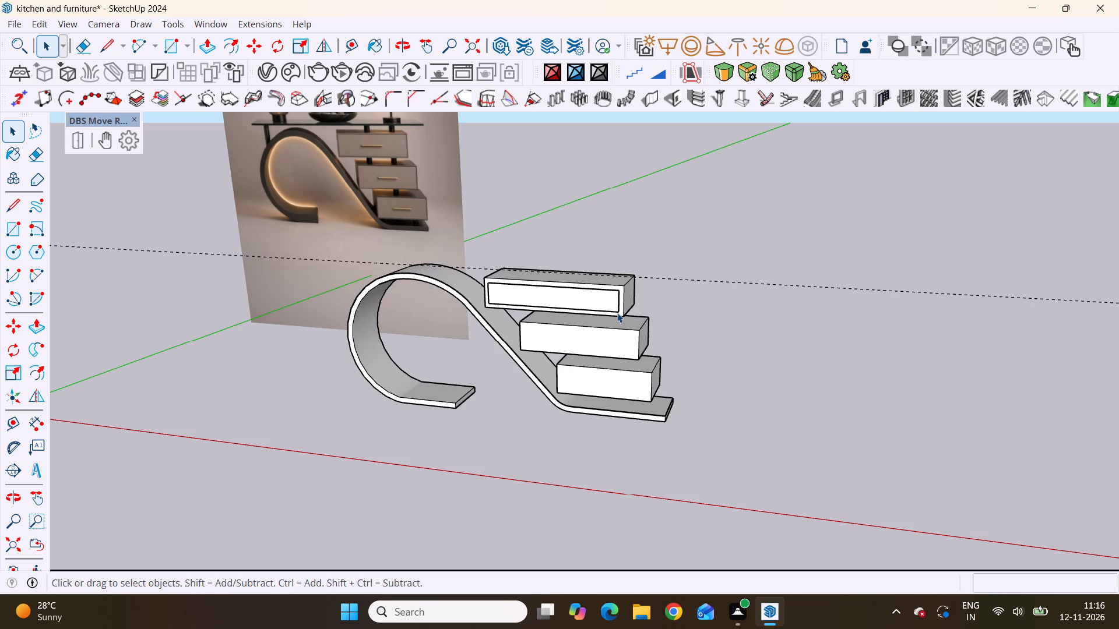
pyautogui.scroll(-4, 631, 352)
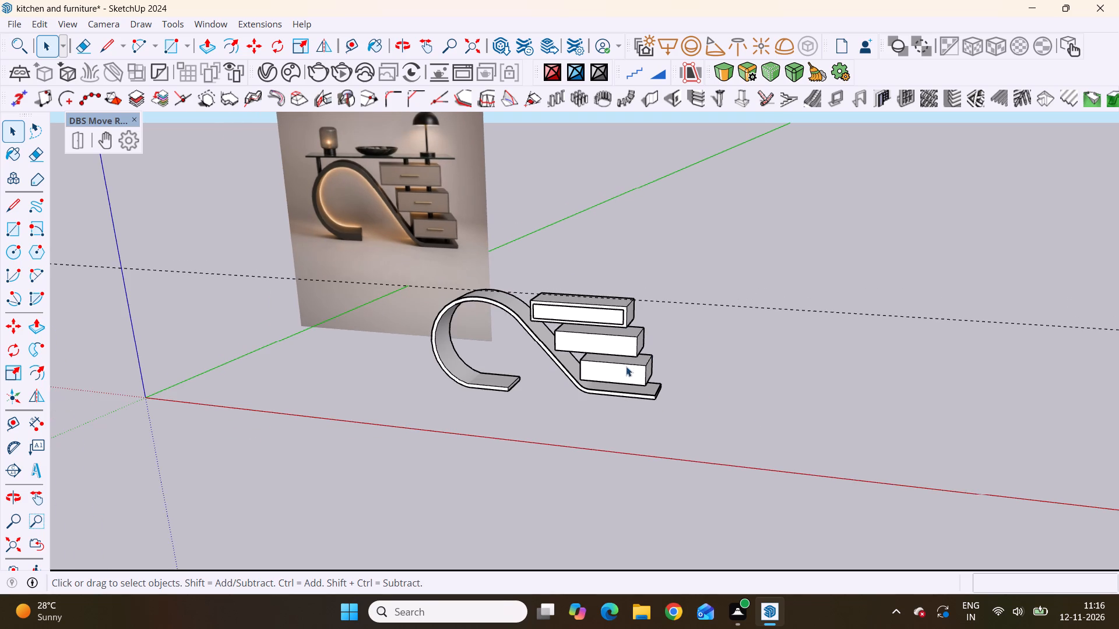
# Offset the middle drawer box's front face inward inside its group to outline a narrow border matching the top drawer.
pyautogui.moveTo(642, 342); pyautogui.dragTo(760, 310, button='middle')
pyautogui.scroll(7, 657, 321)
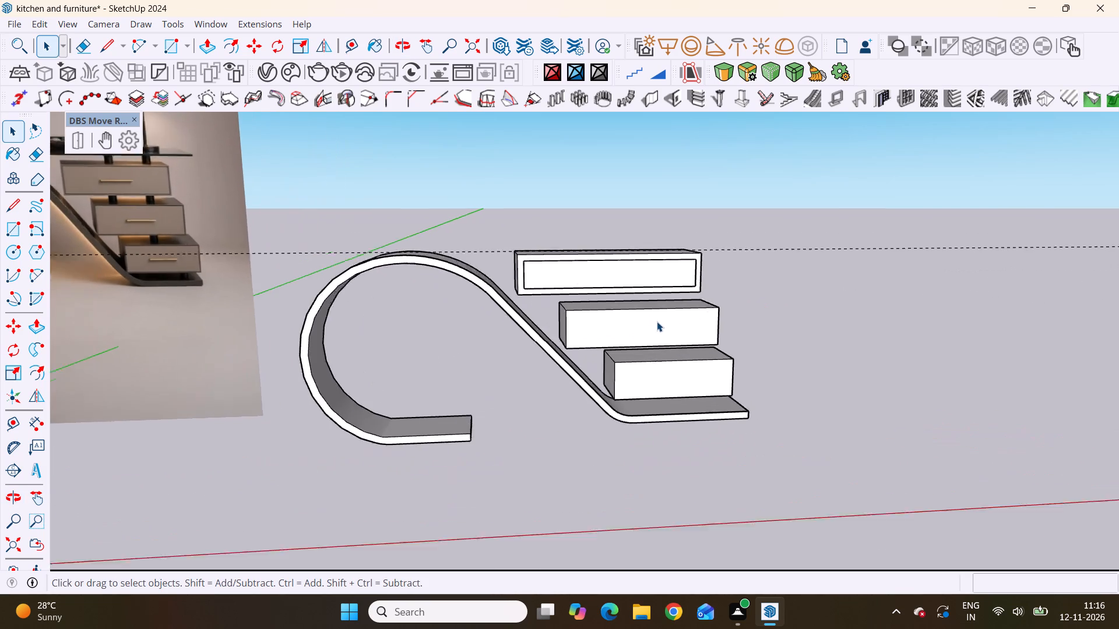
pyautogui.scroll(1, 657, 321)
pyautogui.tripleClick(642, 330)
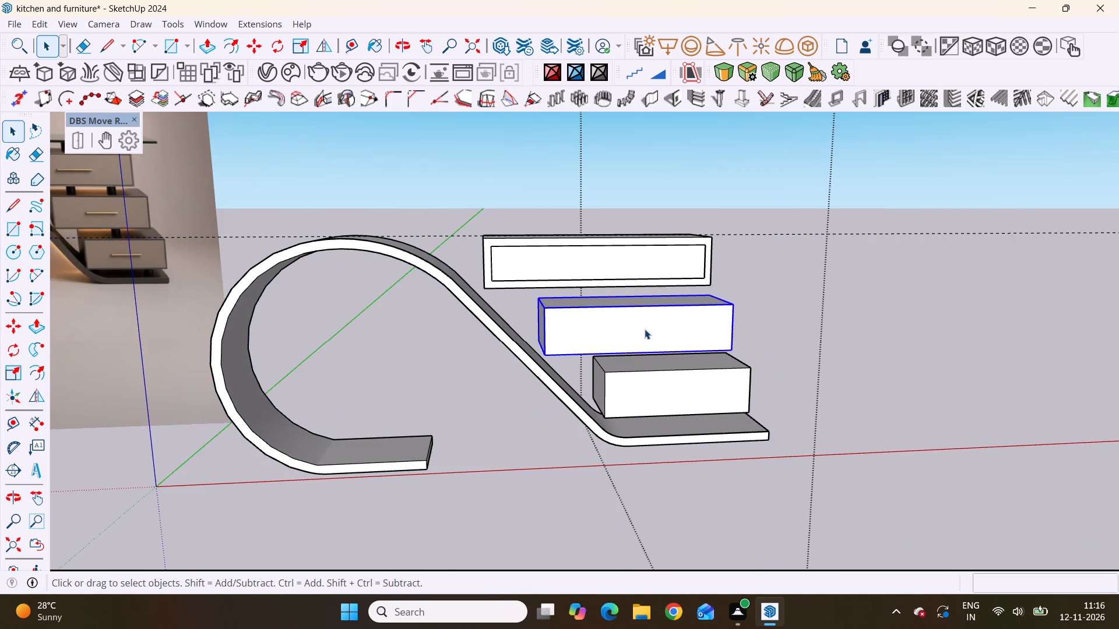
pyautogui.click(645, 329)
pyautogui.doubleClick(645, 329)
pyautogui.click(645, 328)
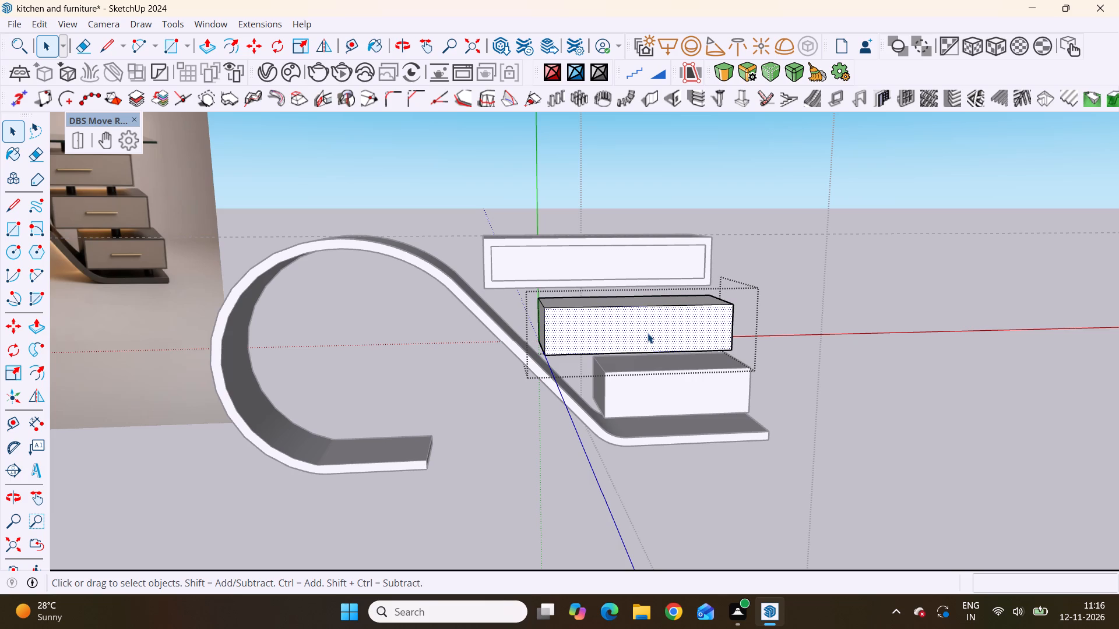
pyautogui.press('f')
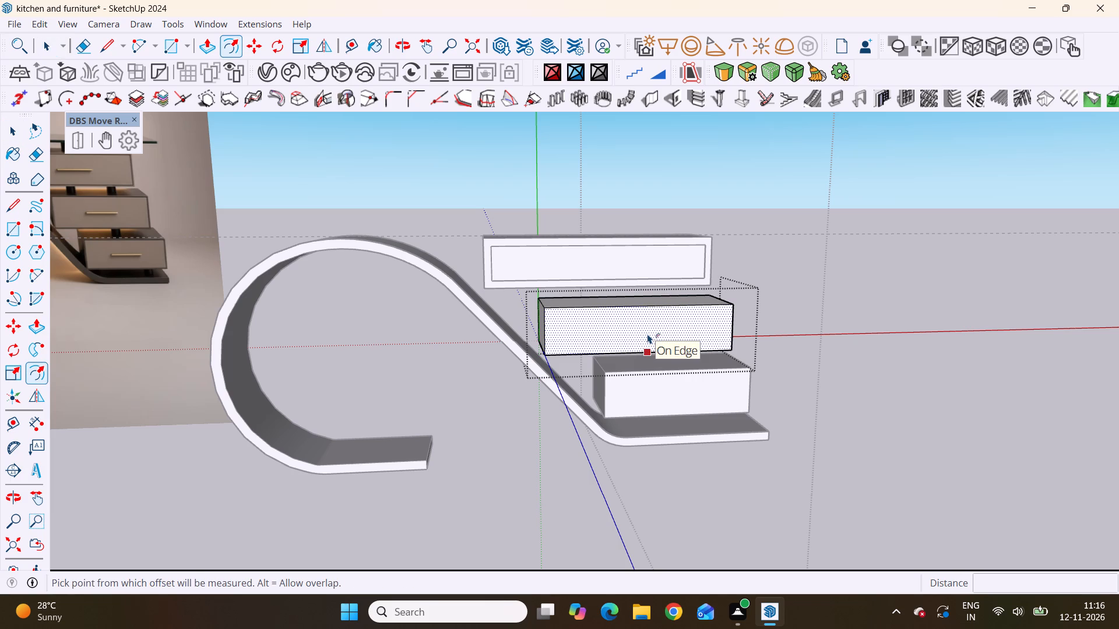
pyautogui.click(624, 319)
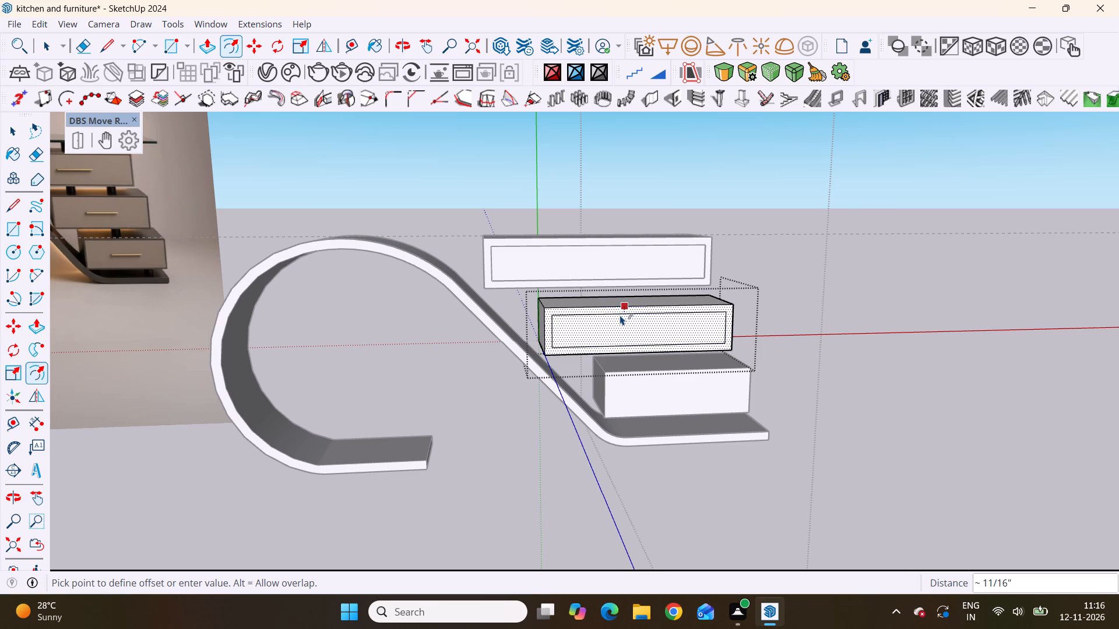
pyautogui.scroll(1, 620, 315)
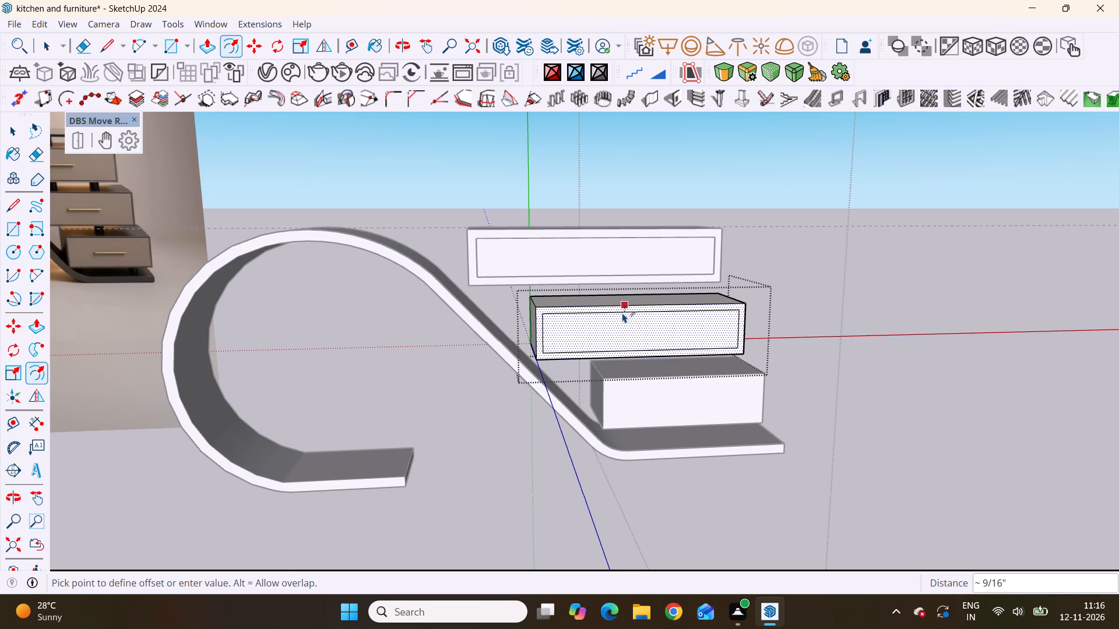
pyautogui.scroll(4, 622, 313)
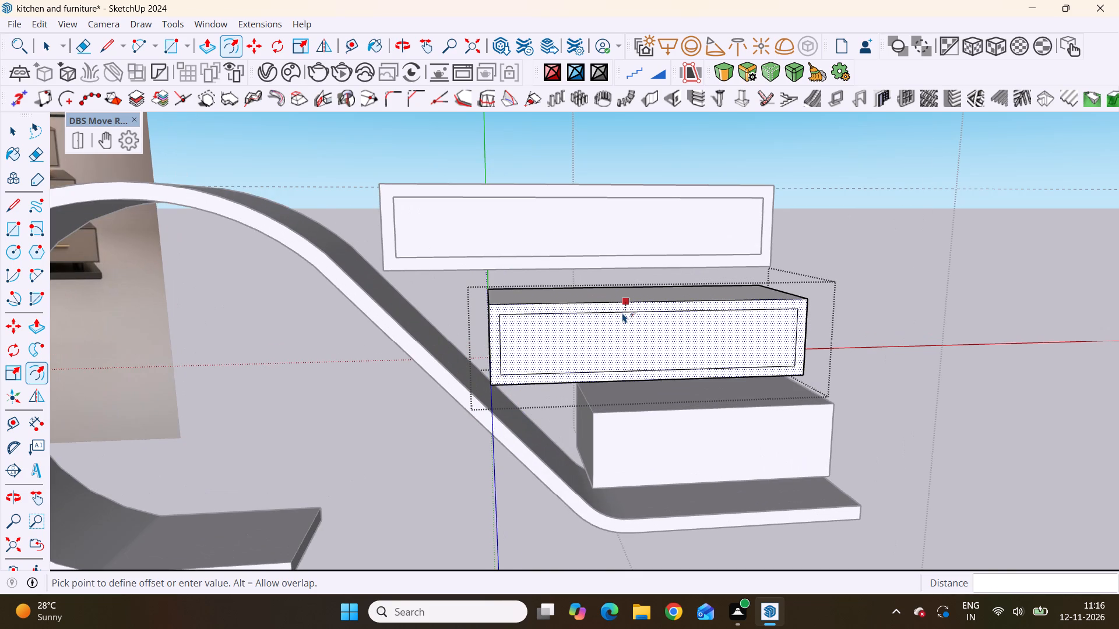
pyautogui.click(622, 313)
pyautogui.scroll(-6, 726, 313)
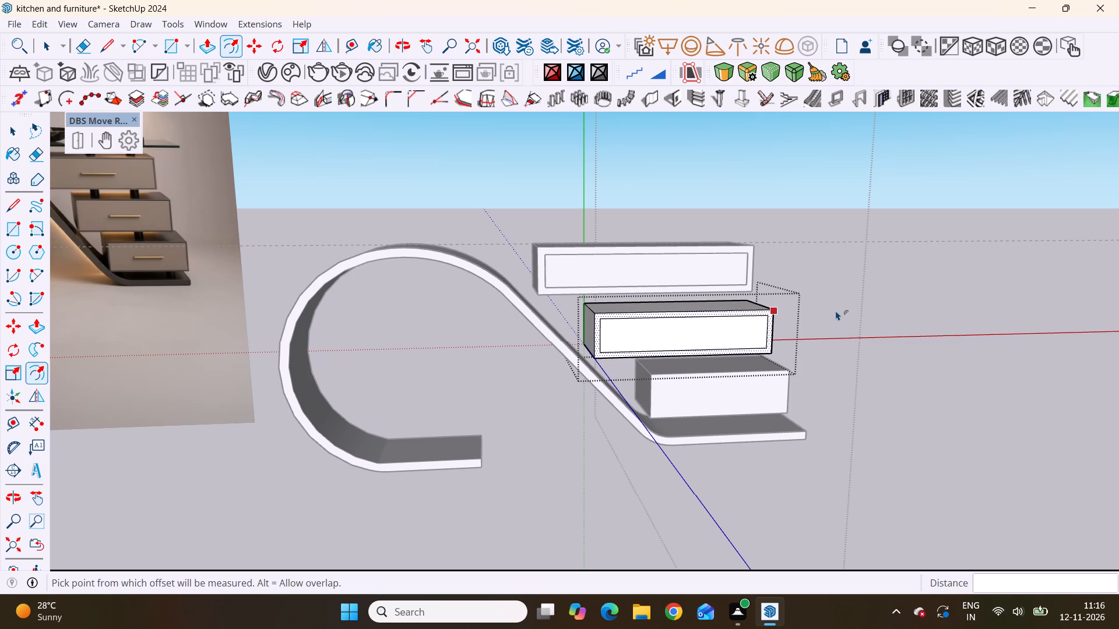
pyautogui.press('space')
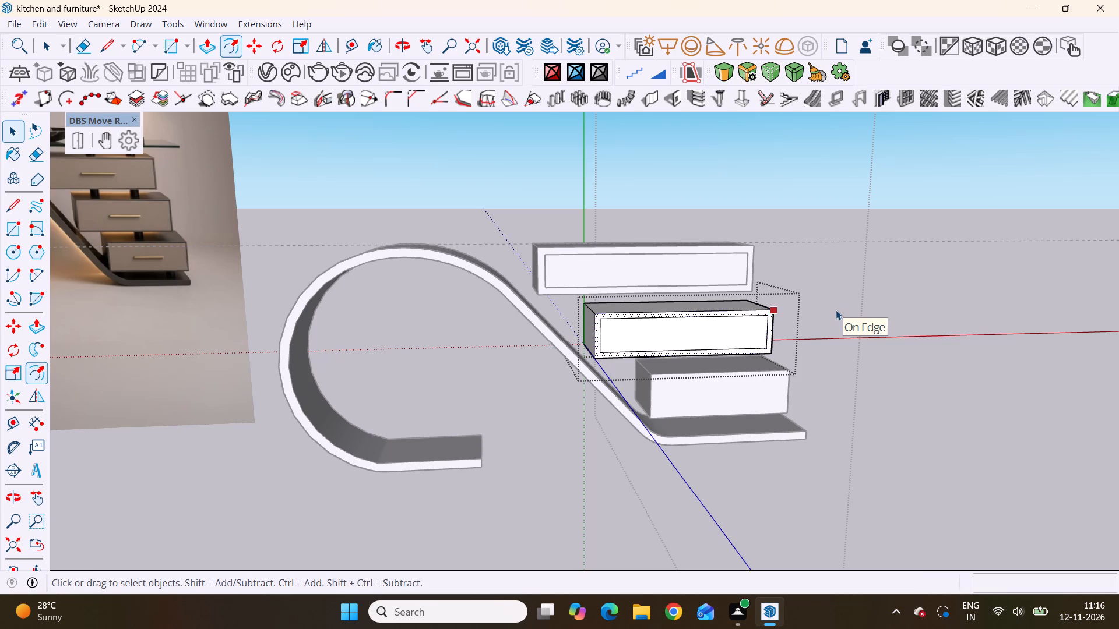
pyautogui.click(855, 278)
# Examine the top and middle drawer fronts from several angles against the reference image.
pyautogui.scroll(-3, 624, 295)
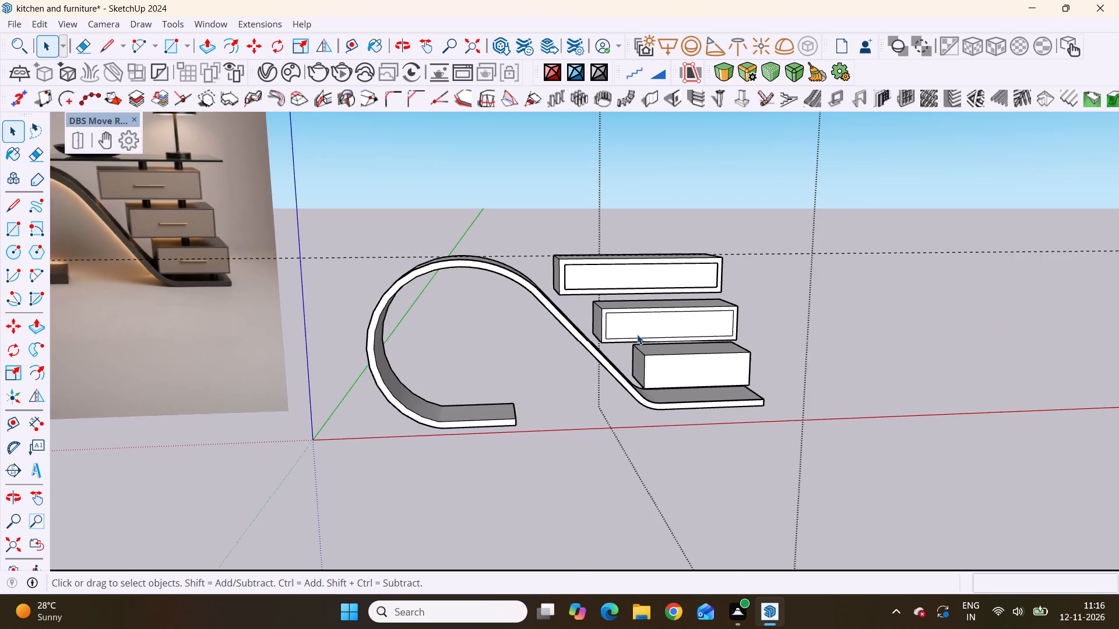
pyautogui.scroll(-2, 639, 341)
pyautogui.moveTo(660, 334); pyautogui.dragTo(614, 317, button='middle')
pyautogui.scroll(5, 614, 317)
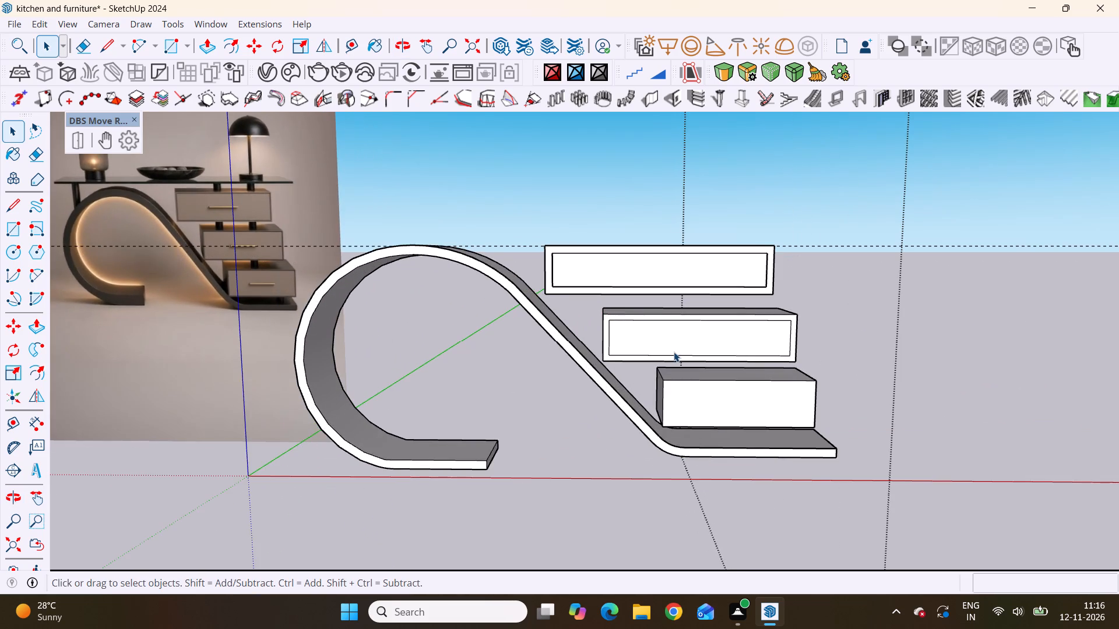
pyautogui.scroll(2, 674, 352)
pyautogui.scroll(-9, 694, 331)
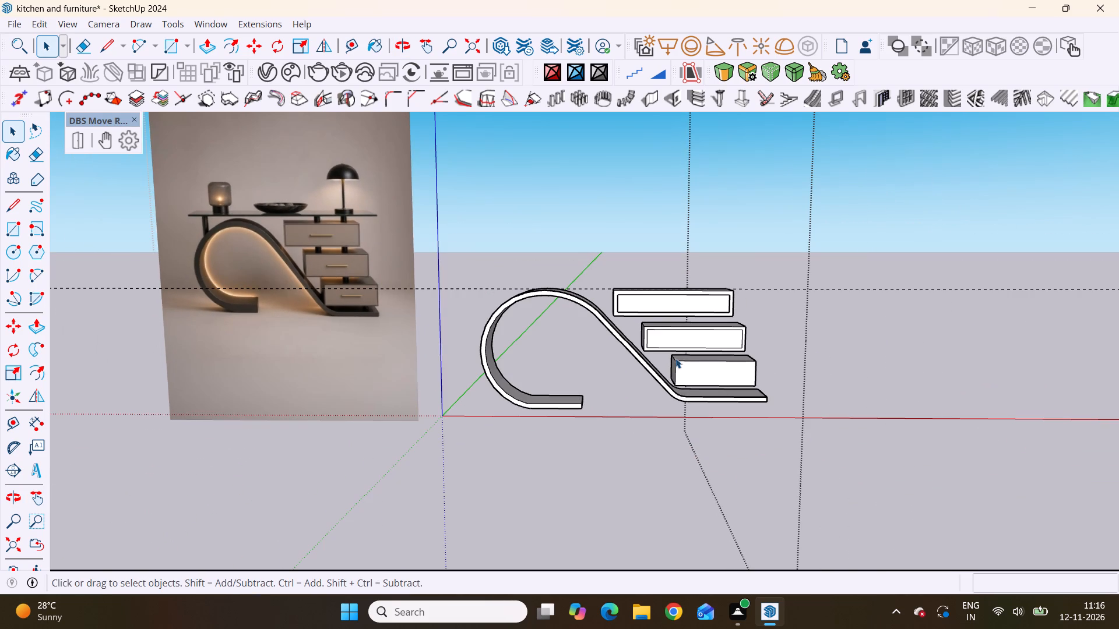
pyautogui.scroll(3, 737, 395)
pyautogui.moveTo(738, 394); pyautogui.dragTo(537, 356, button='middle')
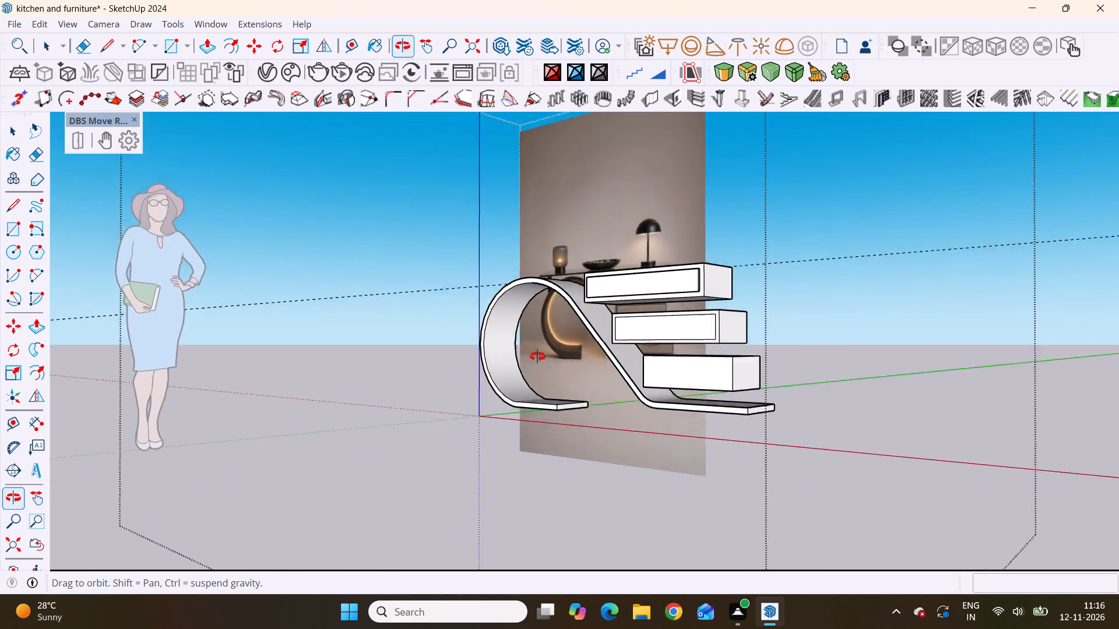
pyautogui.moveTo(537, 356); pyautogui.dragTo(847, 416, button='middle')
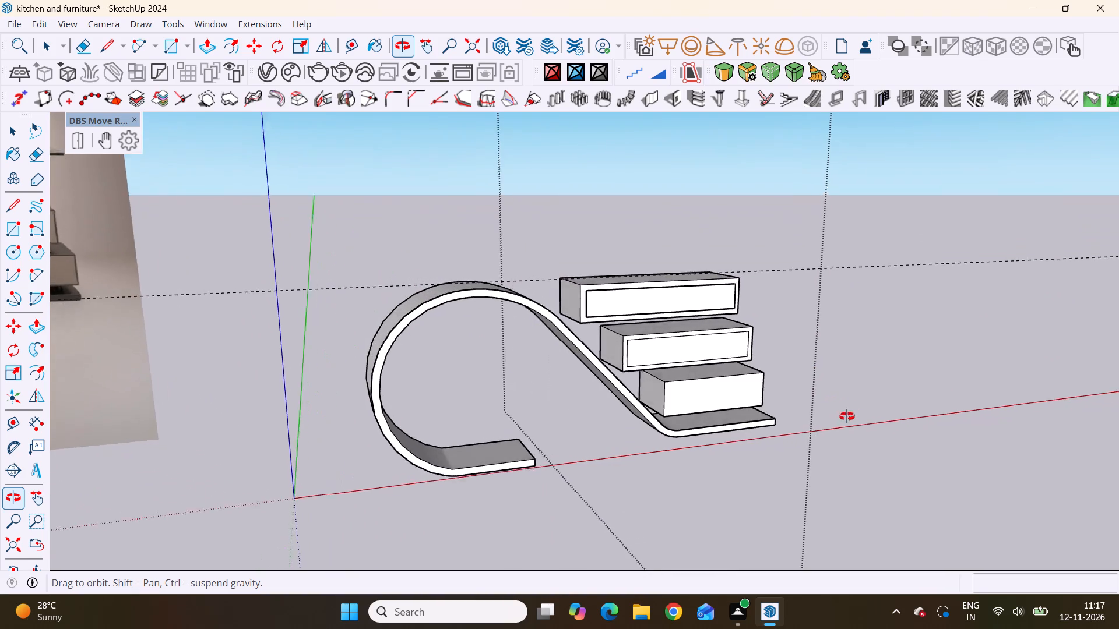
pyautogui.moveTo(847, 416); pyautogui.dragTo(781, 436, button='middle')
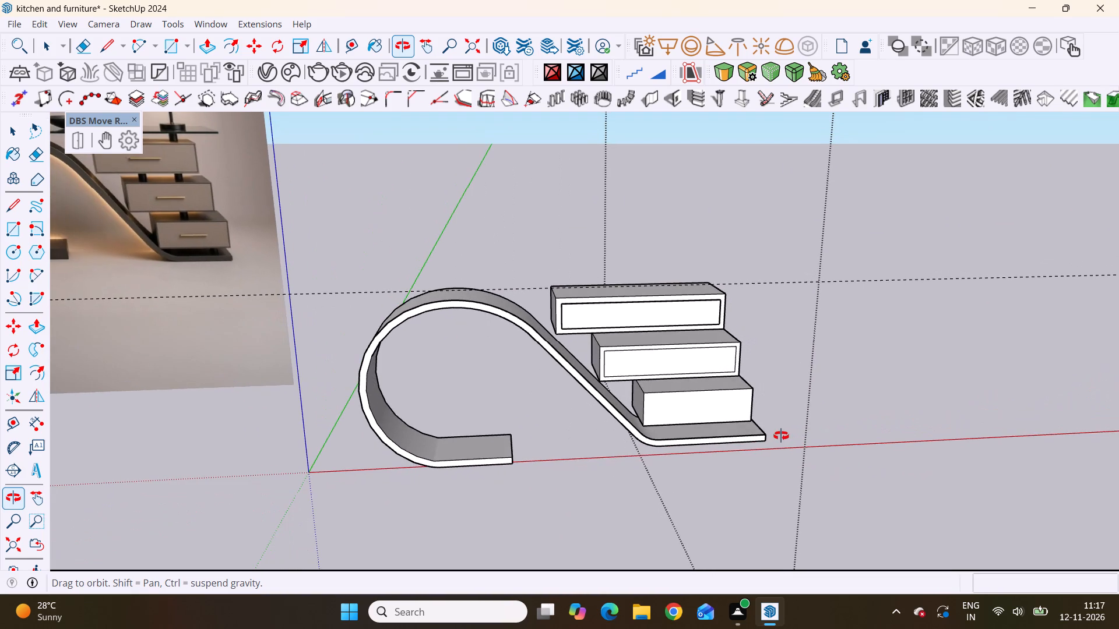
pyautogui.moveTo(781, 436); pyautogui.dragTo(758, 415, button='middle')
# Offset the bottom drawer box's front face inward by about 7/16" inside its group.
pyautogui.scroll(4, 697, 412)
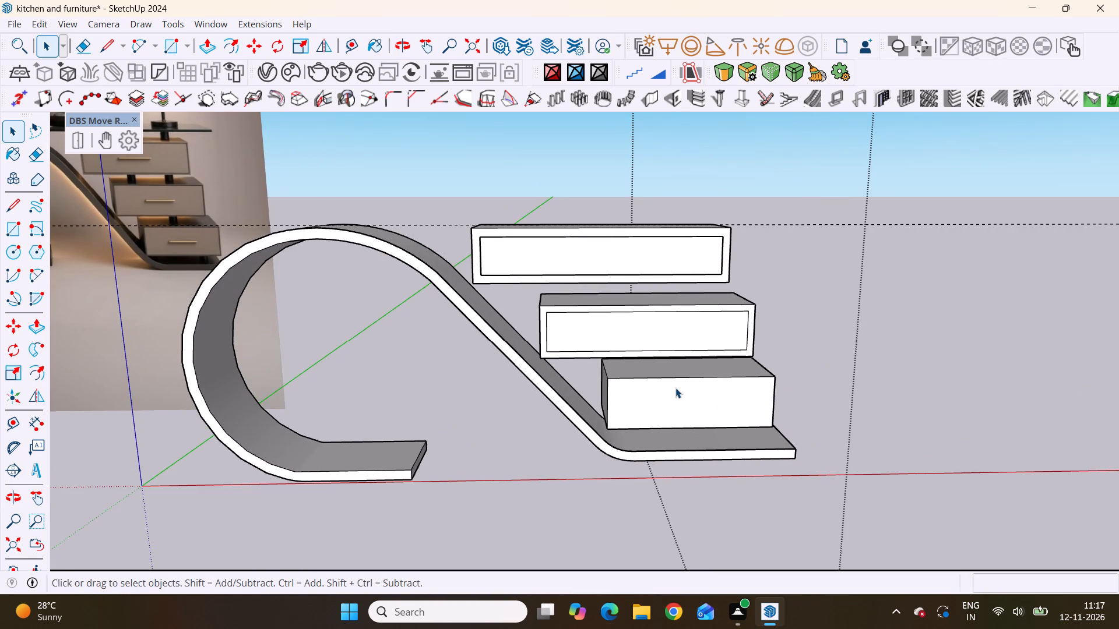
pyautogui.click(676, 393)
pyautogui.doubleClick(677, 393)
pyautogui.click(687, 403)
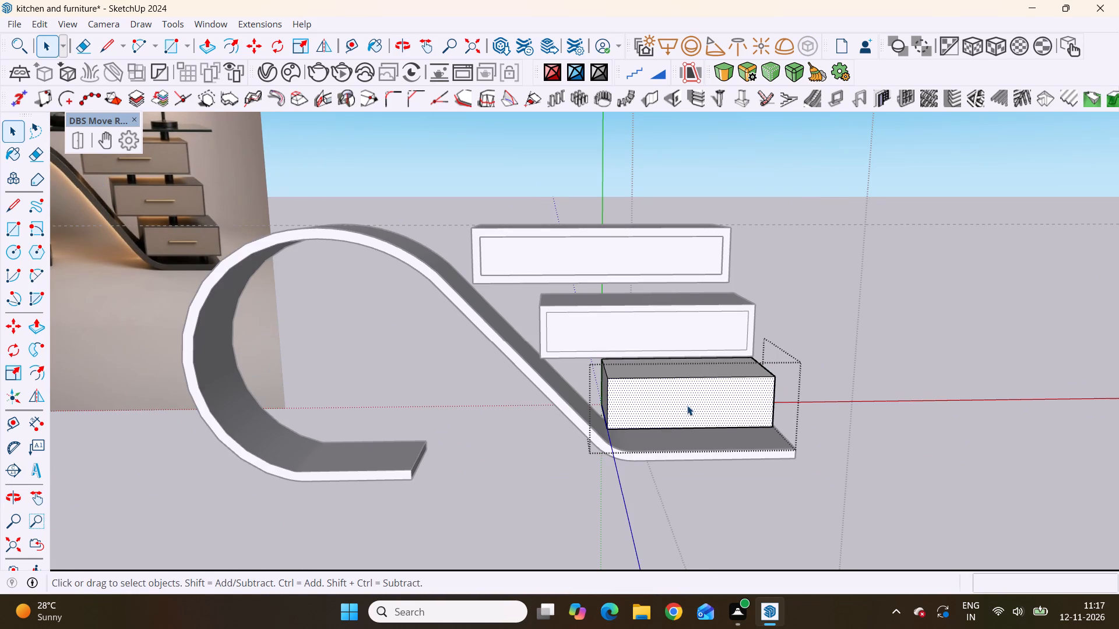
pyautogui.press('f')
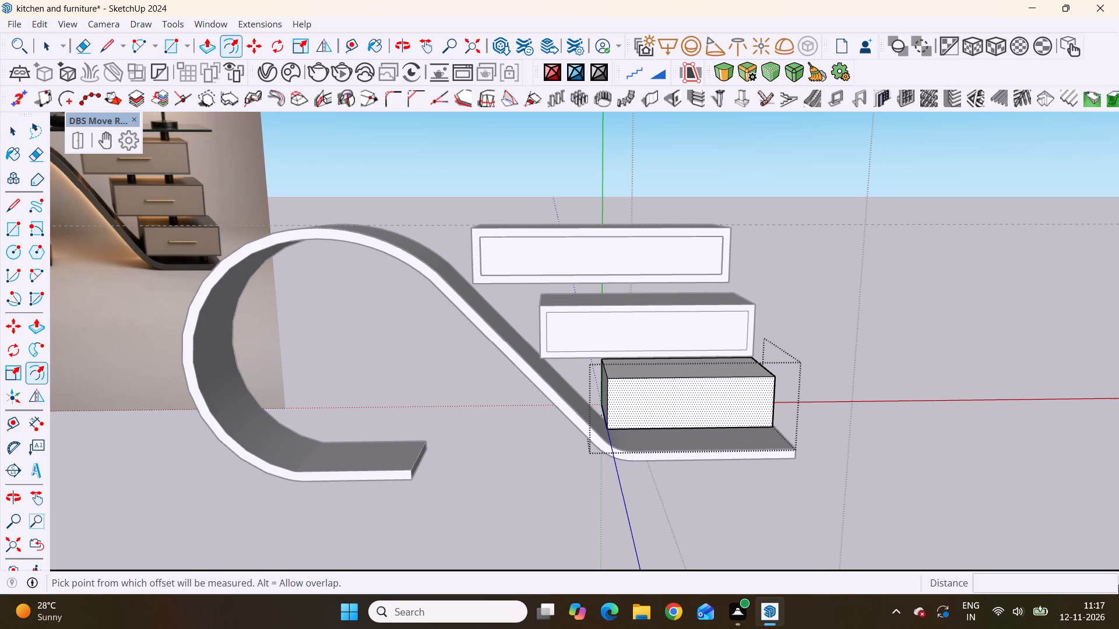
pyautogui.click(645, 384)
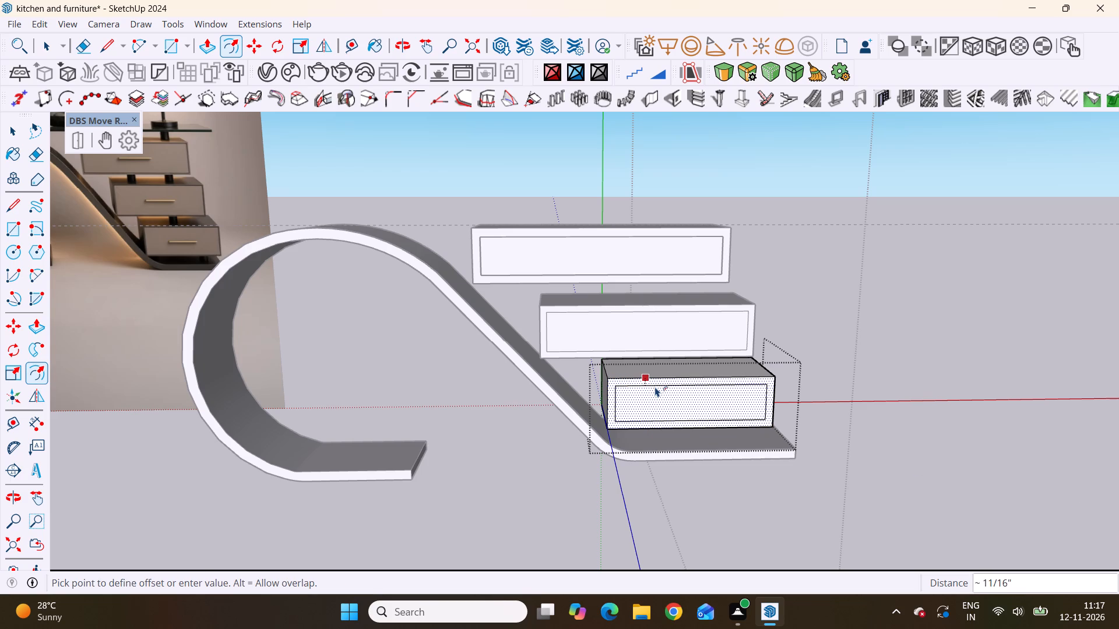
pyautogui.click(654, 386)
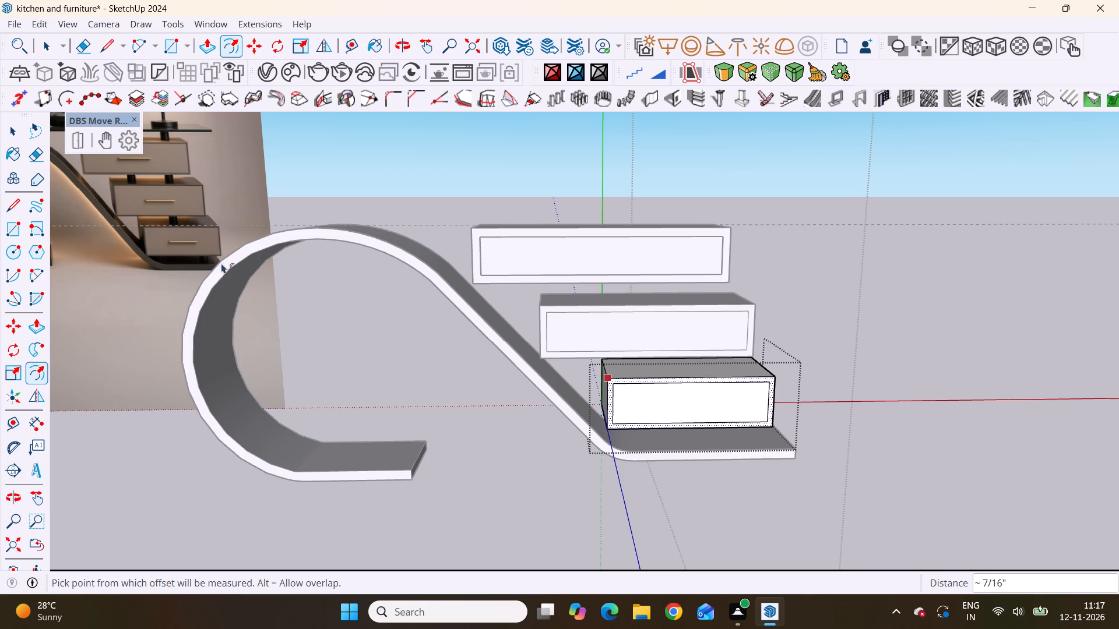
# Examine the bottom drawer's front outline and the whole drawer stack against the reference image, leaving the drawer group.
pyautogui.scroll(3, 466, 501)
pyautogui.moveTo(458, 460); pyautogui.dragTo(407, 465, button='middle')
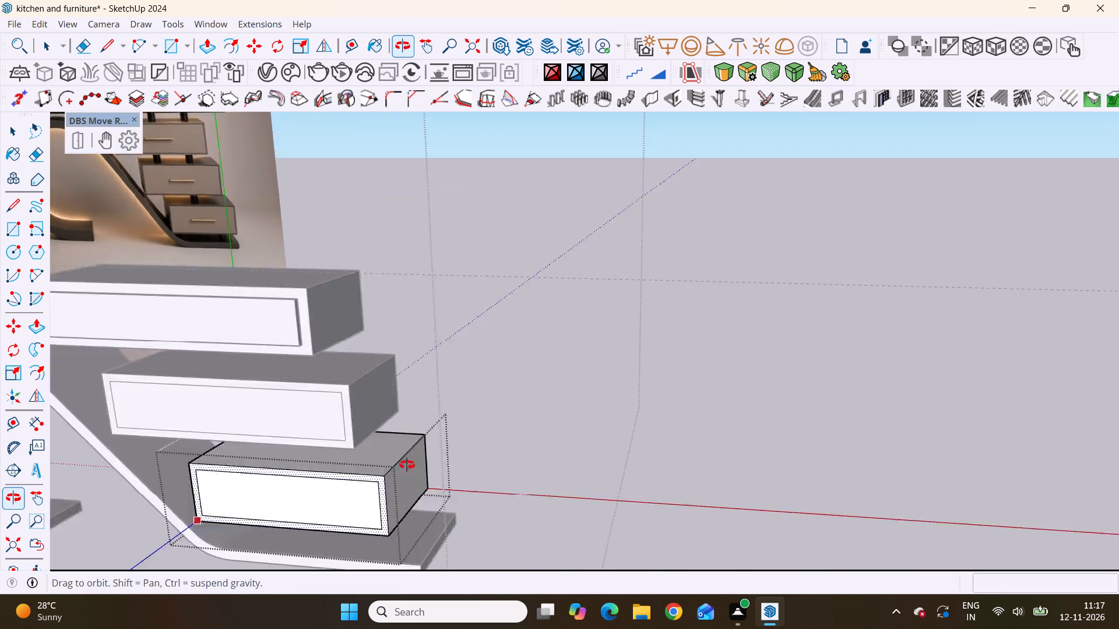
pyautogui.moveTo(407, 465); pyautogui.dragTo(421, 466, button='middle')
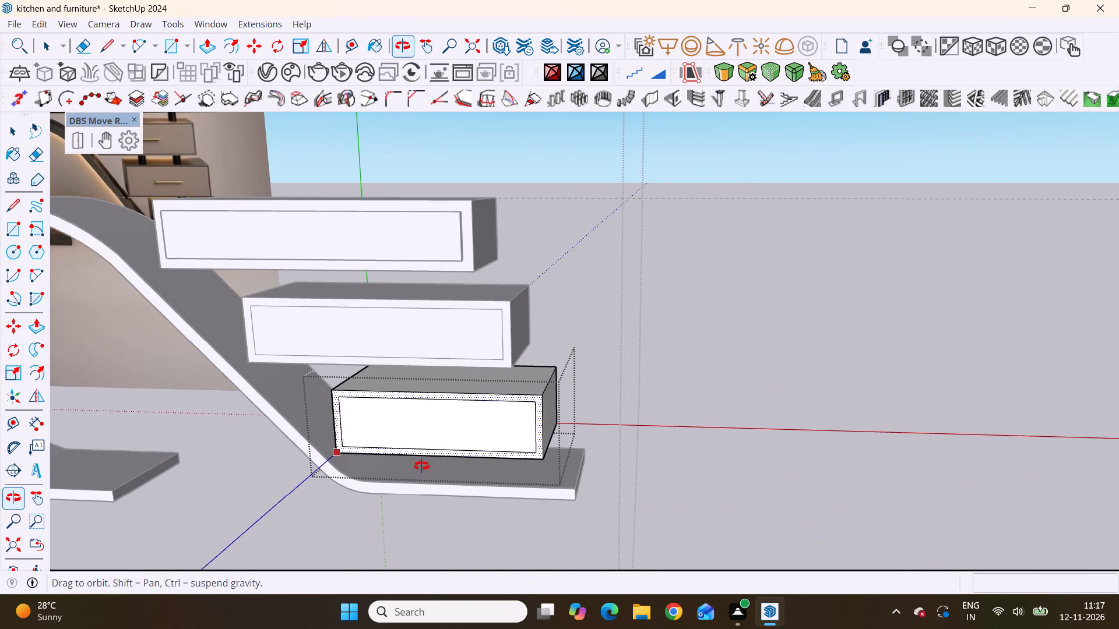
pyautogui.moveTo(421, 466); pyautogui.dragTo(434, 451, button='middle')
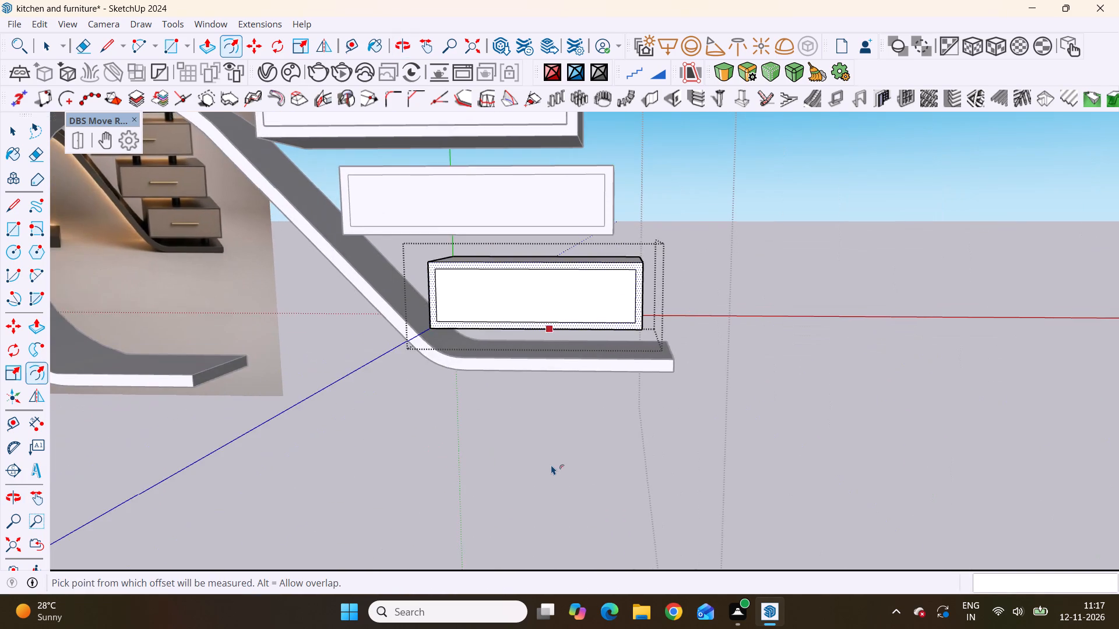
pyautogui.scroll(-14, 551, 465)
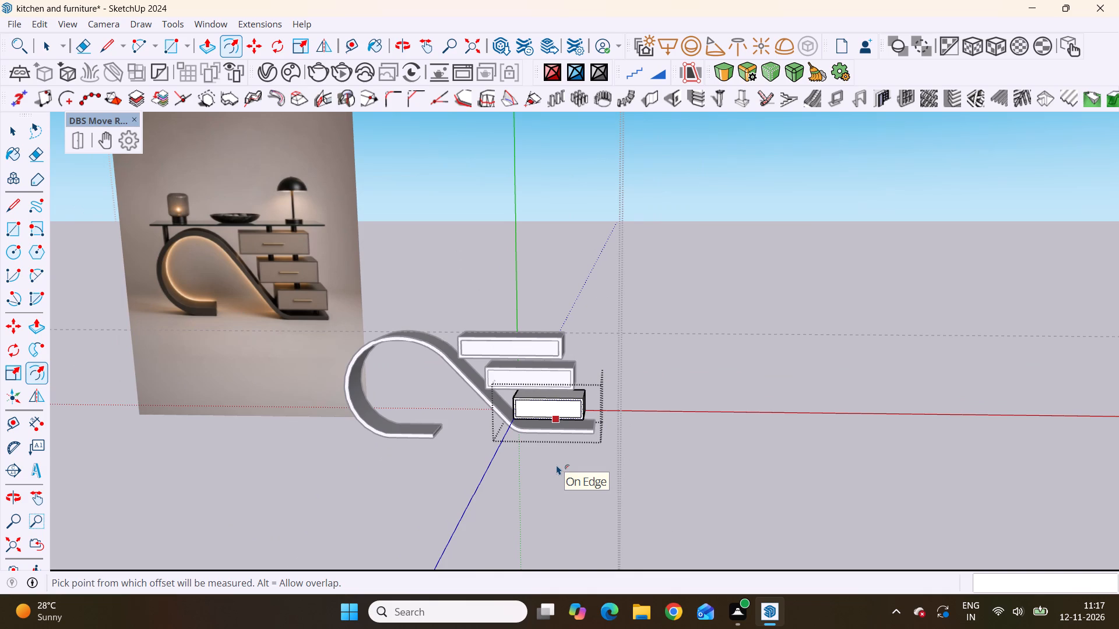
pyautogui.scroll(-6, 590, 429)
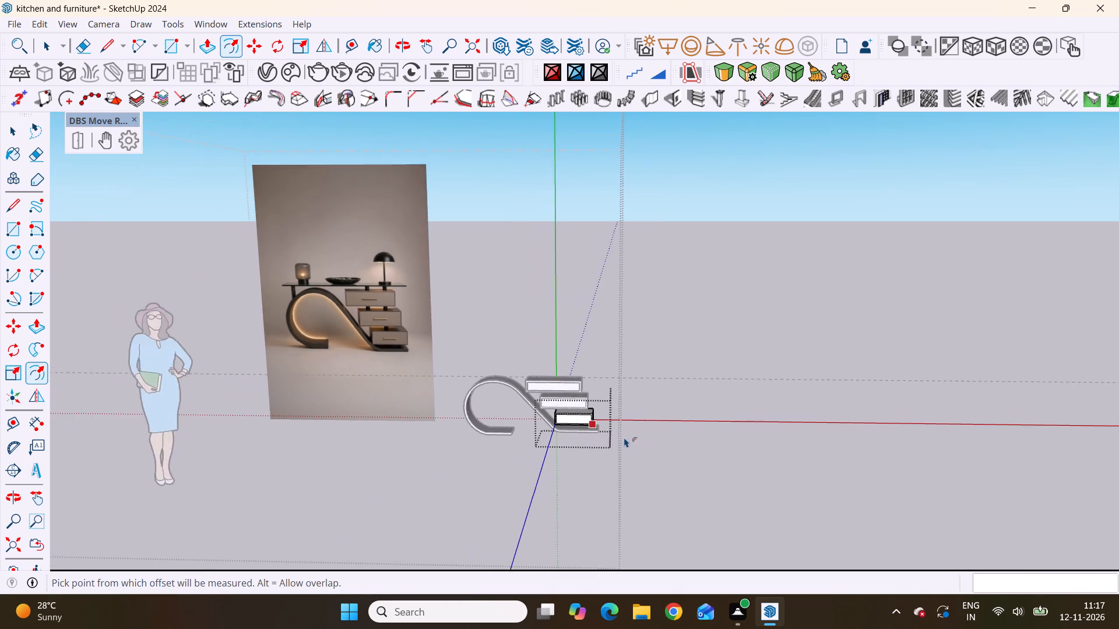
pyautogui.scroll(-4, 624, 437)
pyautogui.moveTo(557, 400); pyautogui.dragTo(599, 363, button='middle')
pyautogui.scroll(1, 556, 399)
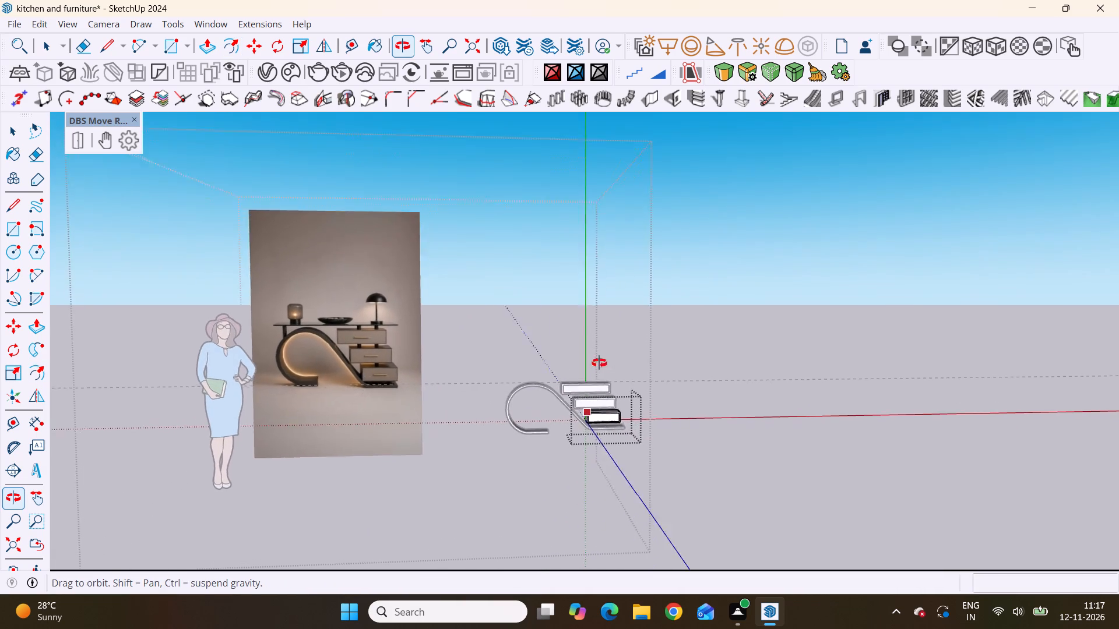
pyautogui.moveTo(599, 363); pyautogui.dragTo(582, 355, button='middle')
pyautogui.scroll(10, 595, 401)
pyautogui.scroll(3, 580, 470)
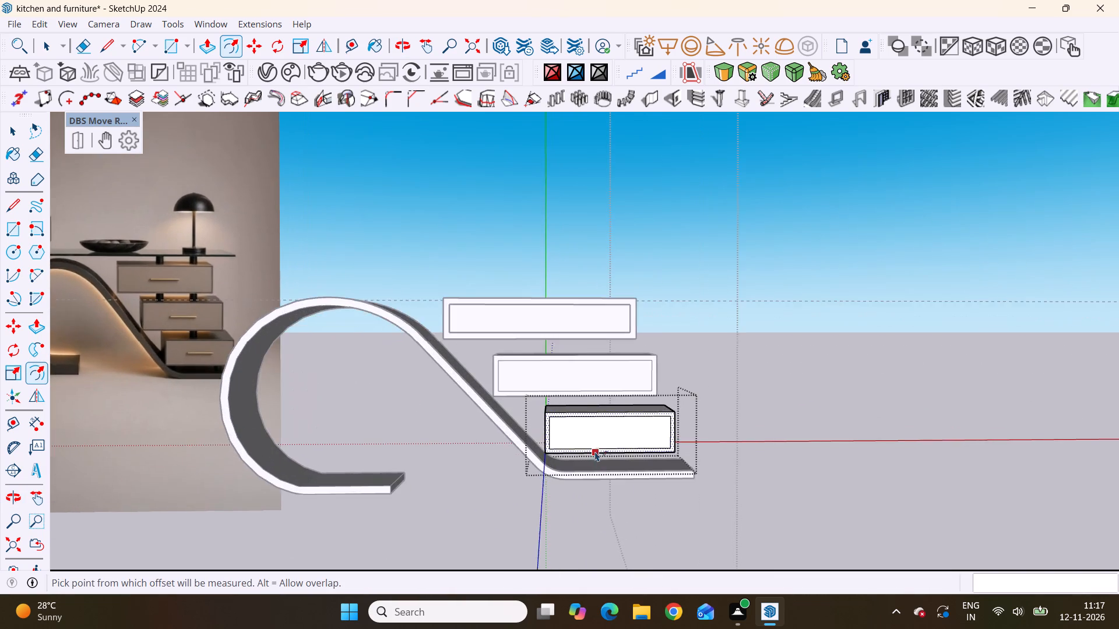
pyautogui.scroll(2, 595, 450)
pyautogui.press('space')
pyautogui.click(815, 366)
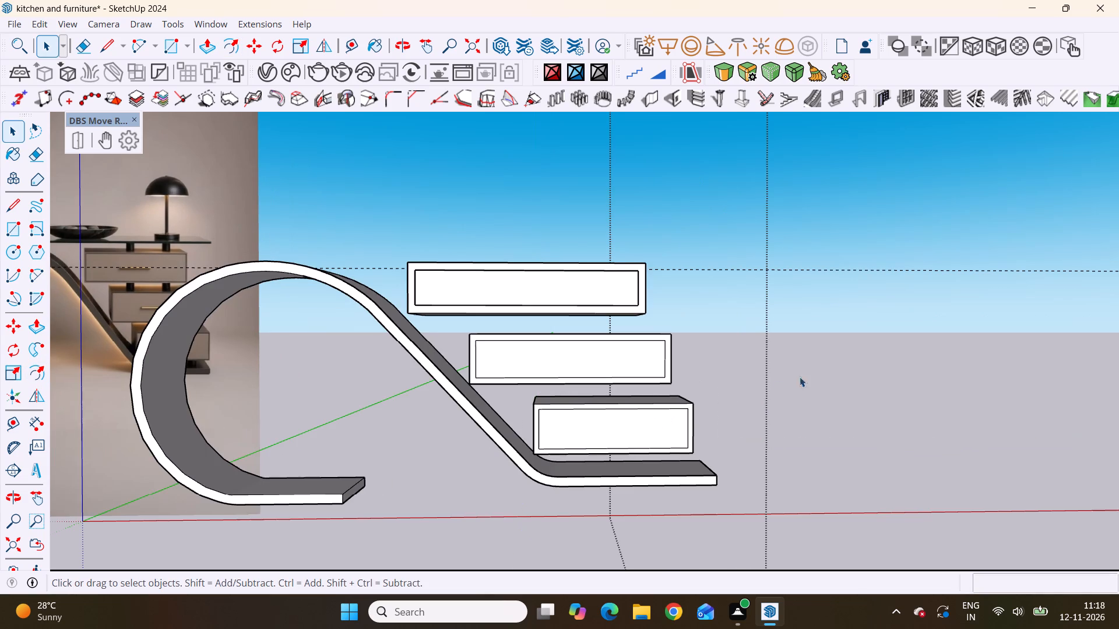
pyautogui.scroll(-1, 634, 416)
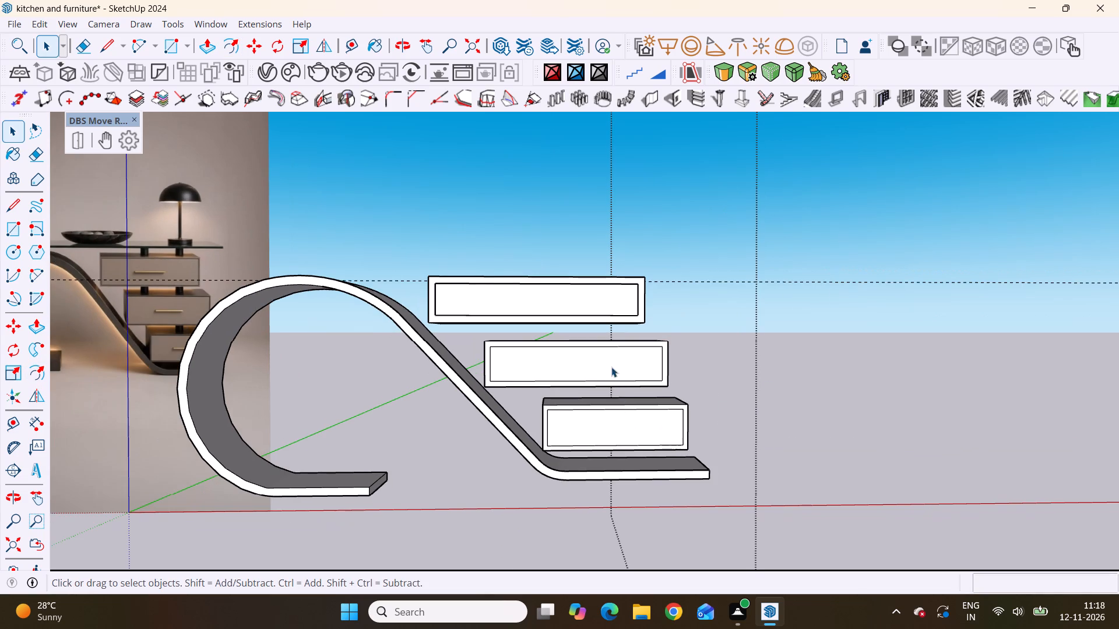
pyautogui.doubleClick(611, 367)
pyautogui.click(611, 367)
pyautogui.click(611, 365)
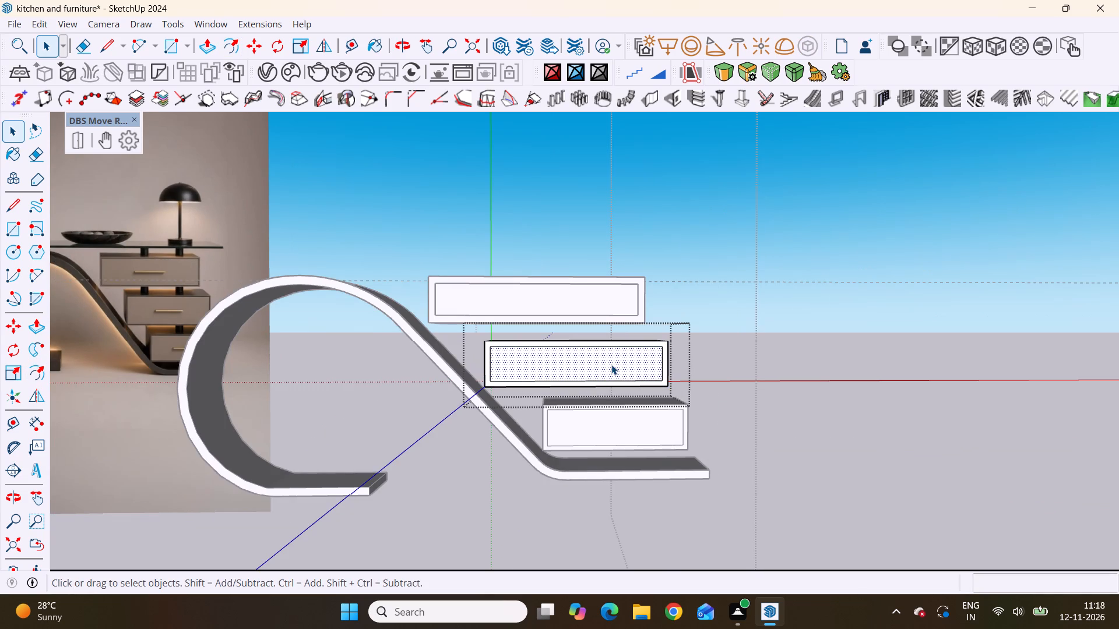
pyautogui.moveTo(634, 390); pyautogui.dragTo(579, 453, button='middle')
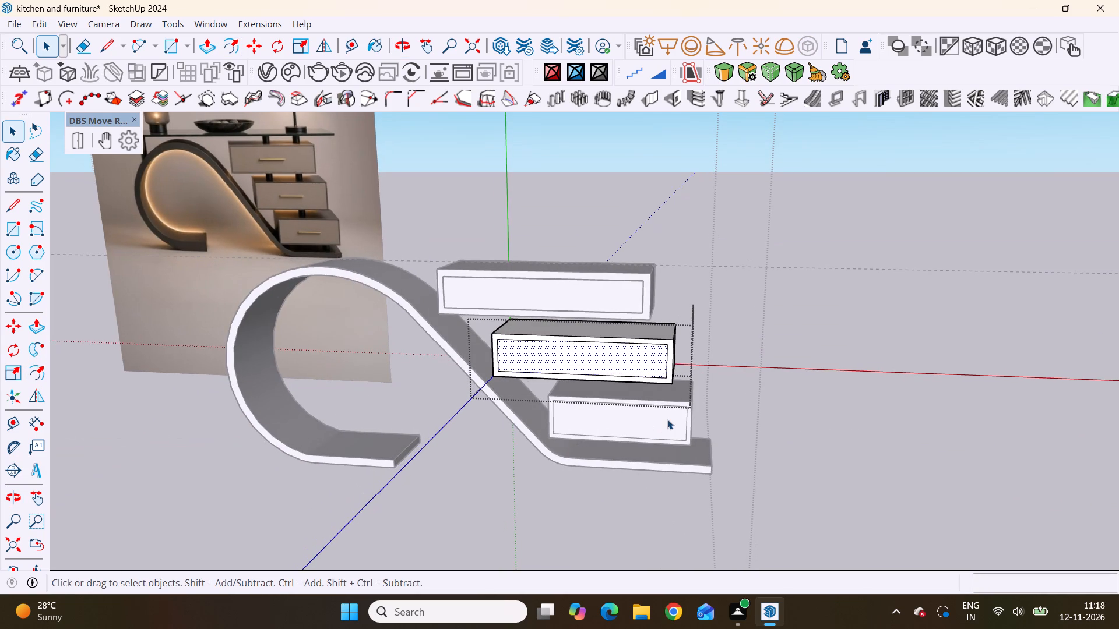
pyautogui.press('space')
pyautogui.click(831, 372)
# Place a guide parallel to the middle drawer box's top back edge, about 13/16" in toward the front.
pyautogui.scroll(-4, 726, 358)
pyautogui.moveTo(713, 359); pyautogui.dragTo(744, 465, button='middle')
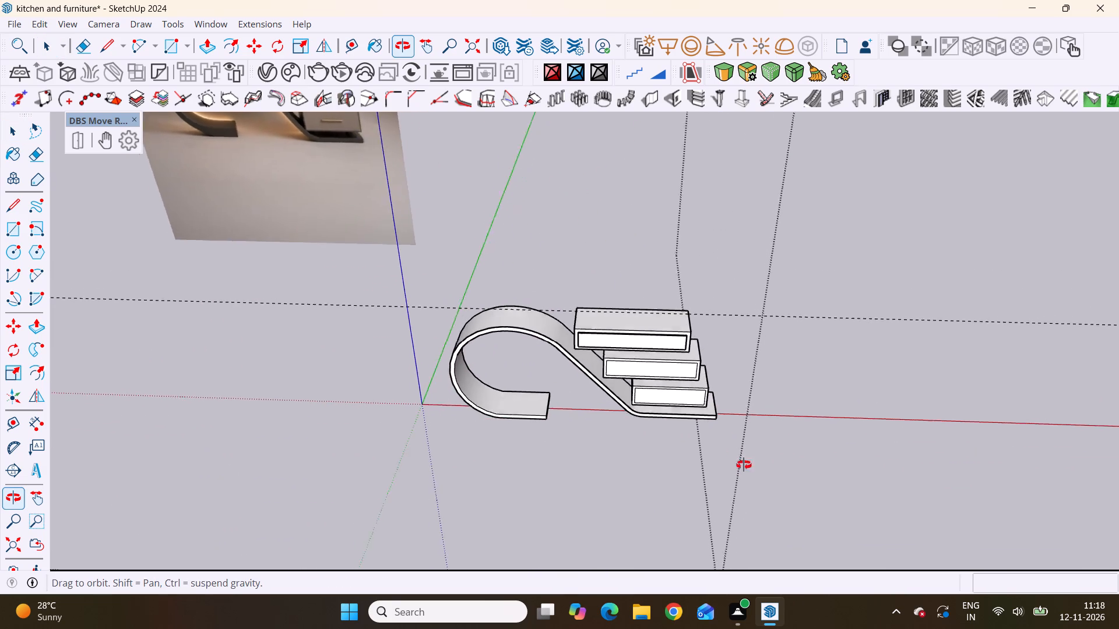
pyautogui.moveTo(744, 465); pyautogui.dragTo(618, 524, button='middle')
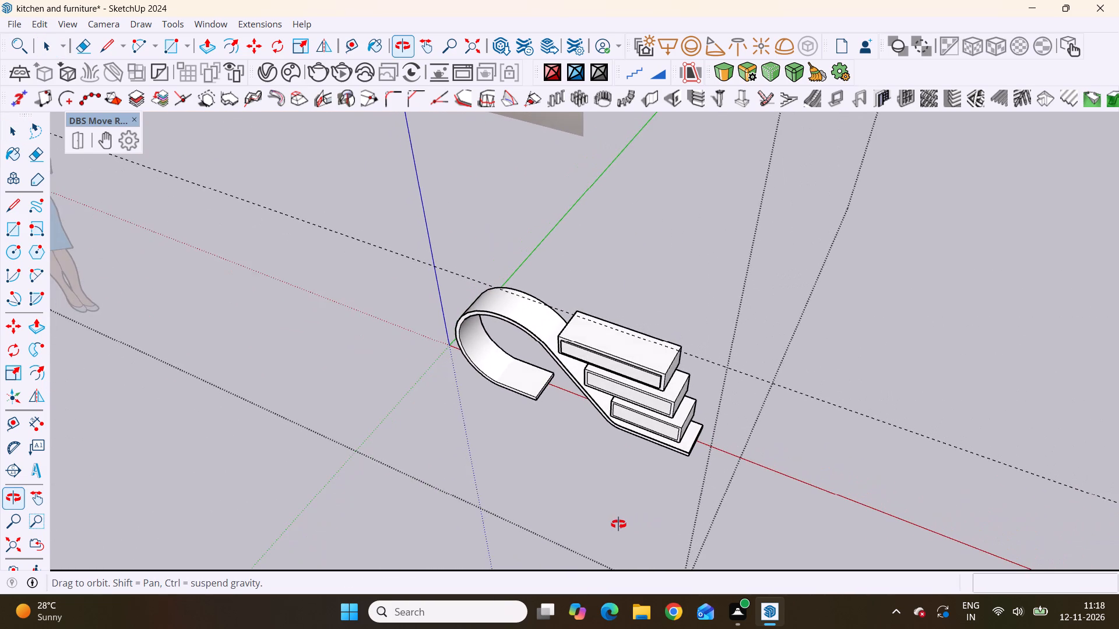
pyautogui.moveTo(618, 524); pyautogui.dragTo(621, 525, button='middle')
pyautogui.scroll(6, 671, 338)
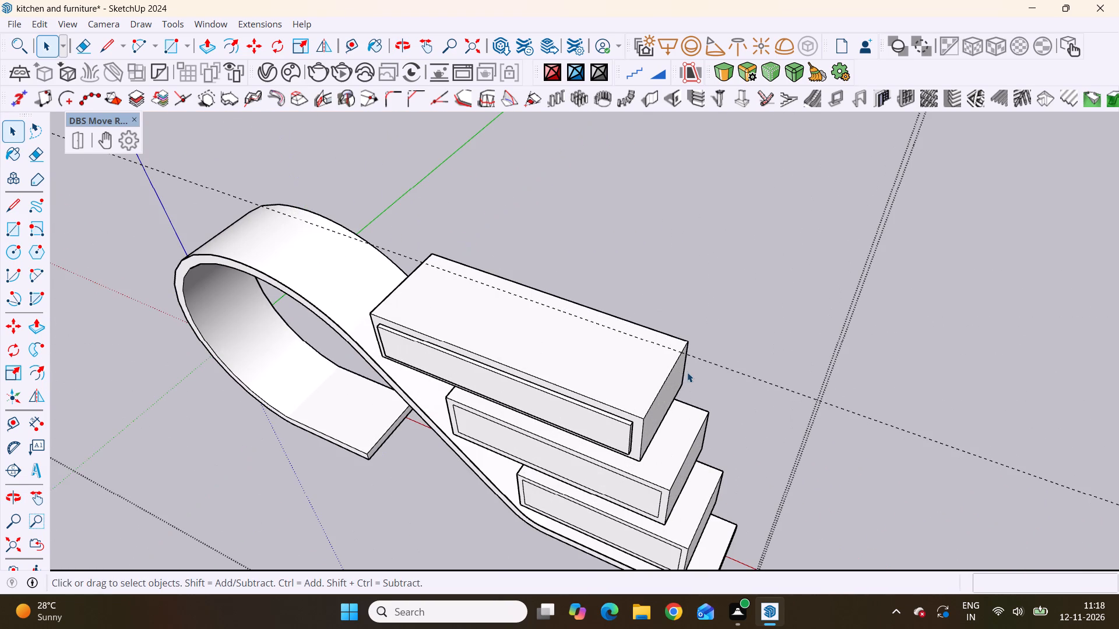
pyautogui.click(687, 372)
pyautogui.press('t')
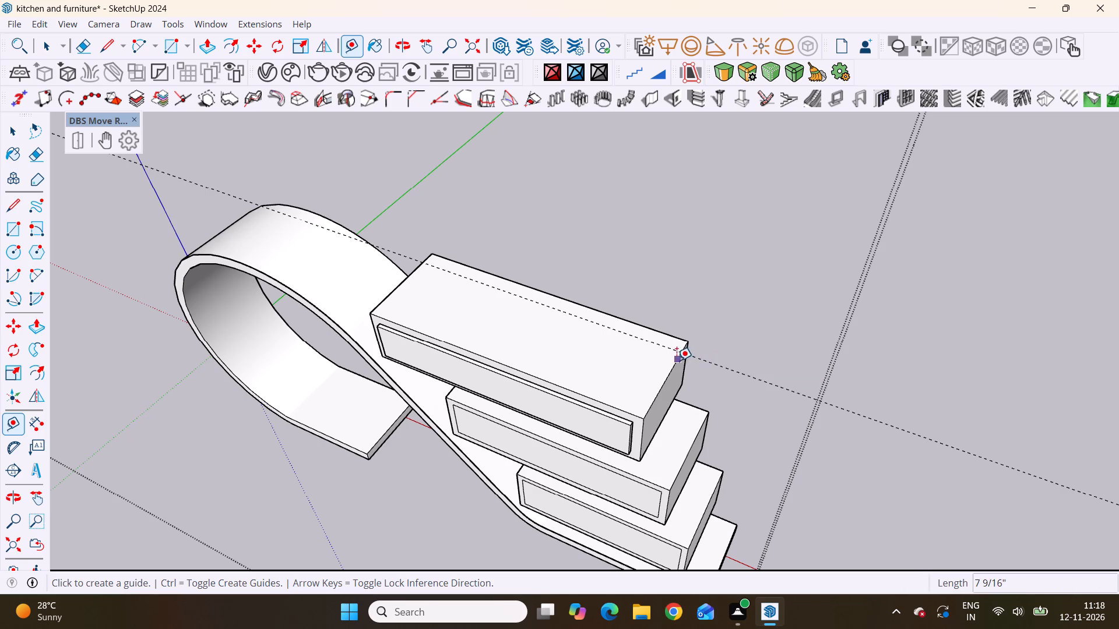
pyautogui.click(689, 405)
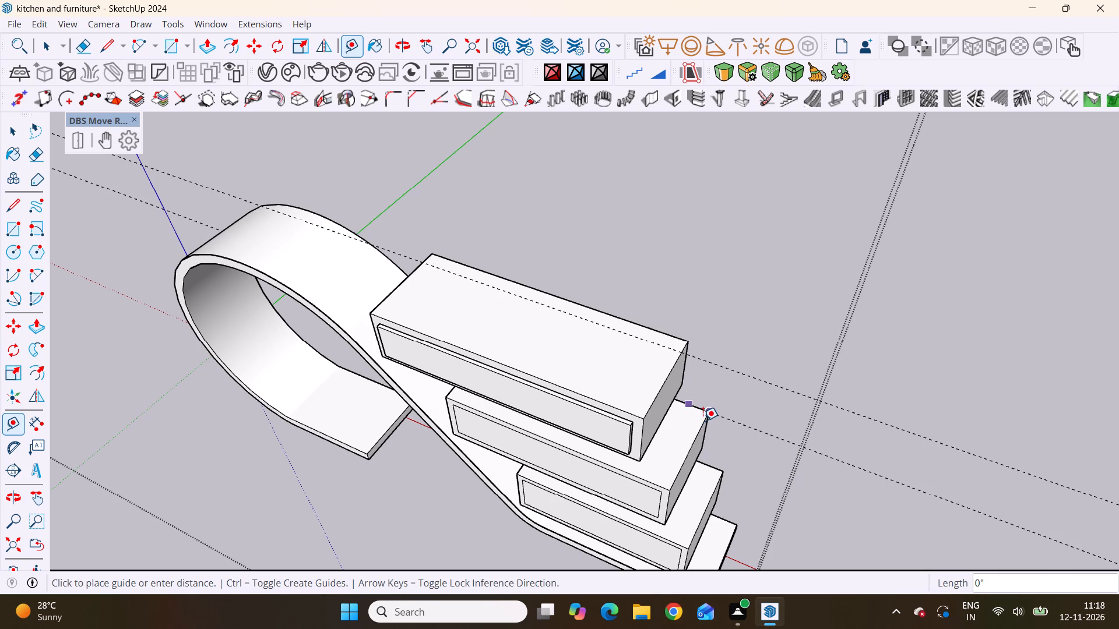
pyautogui.scroll(5, 701, 423)
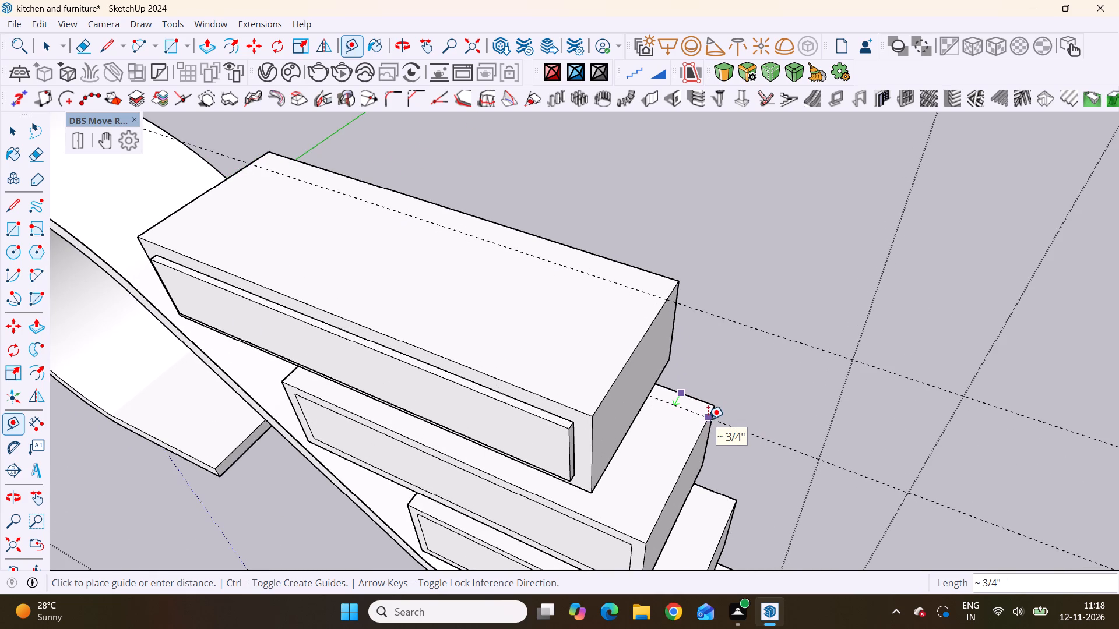
pyautogui.click(707, 419)
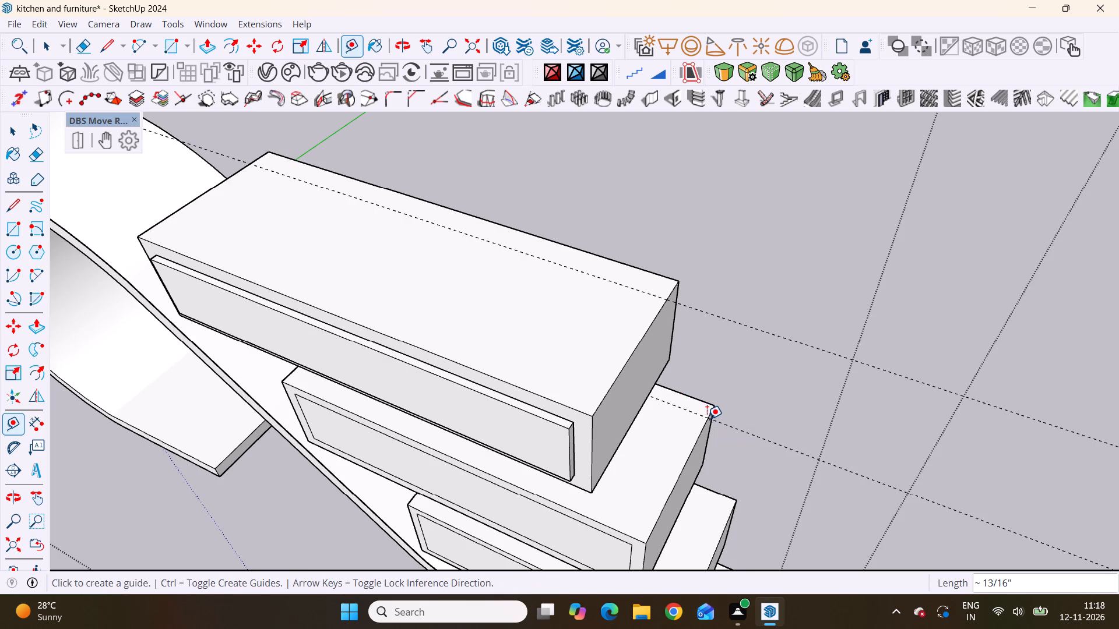
# Place a matching guide on the bottom drawer box, 13/16" in from its top back edge.
pyautogui.scroll(-3, 831, 367)
pyautogui.scroll(8, 770, 444)
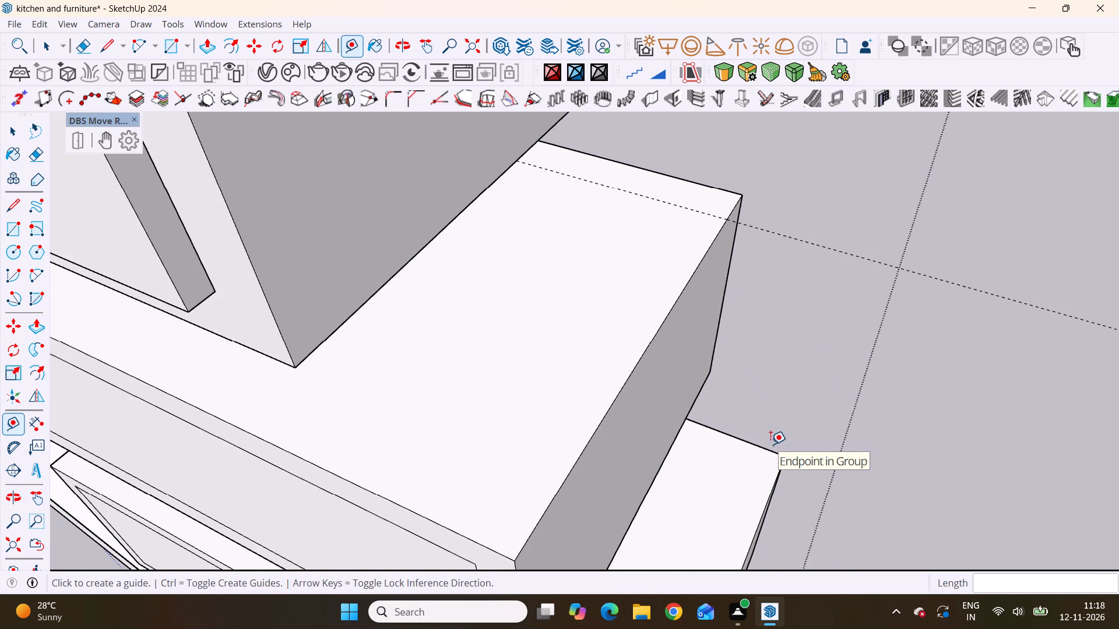
pyautogui.scroll(-7, 775, 416)
pyautogui.scroll(4, 763, 429)
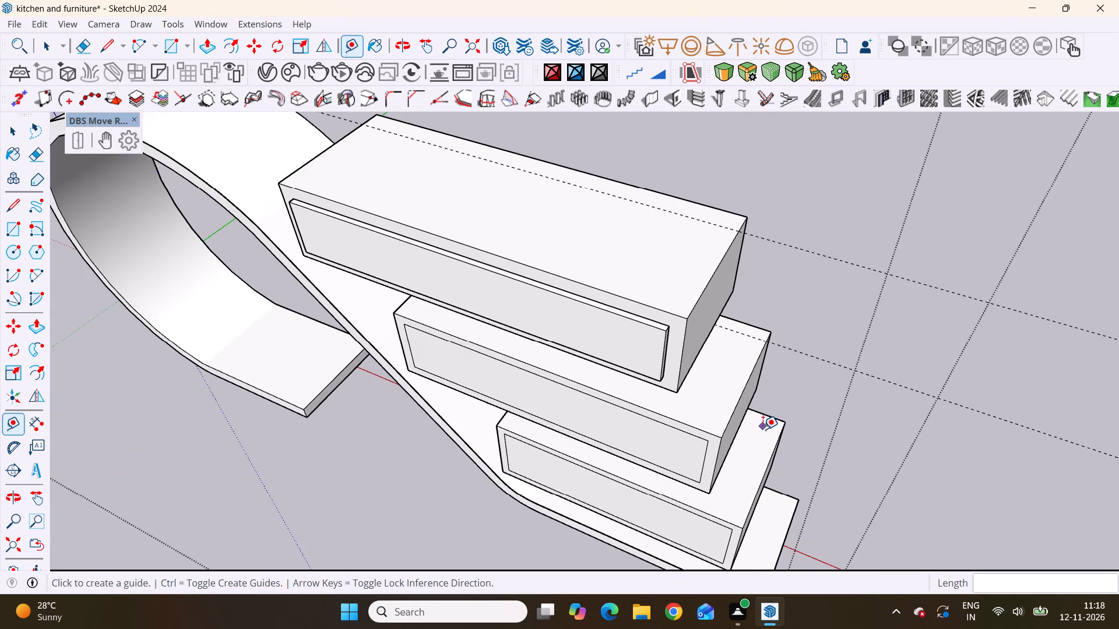
pyautogui.scroll(8, 770, 419)
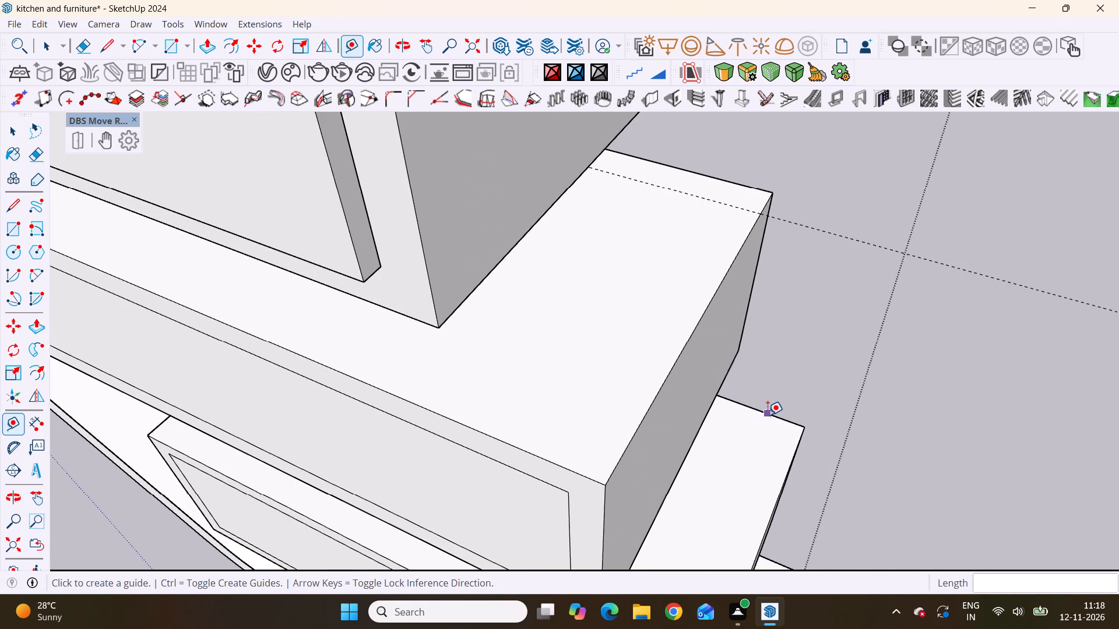
pyautogui.click(758, 411)
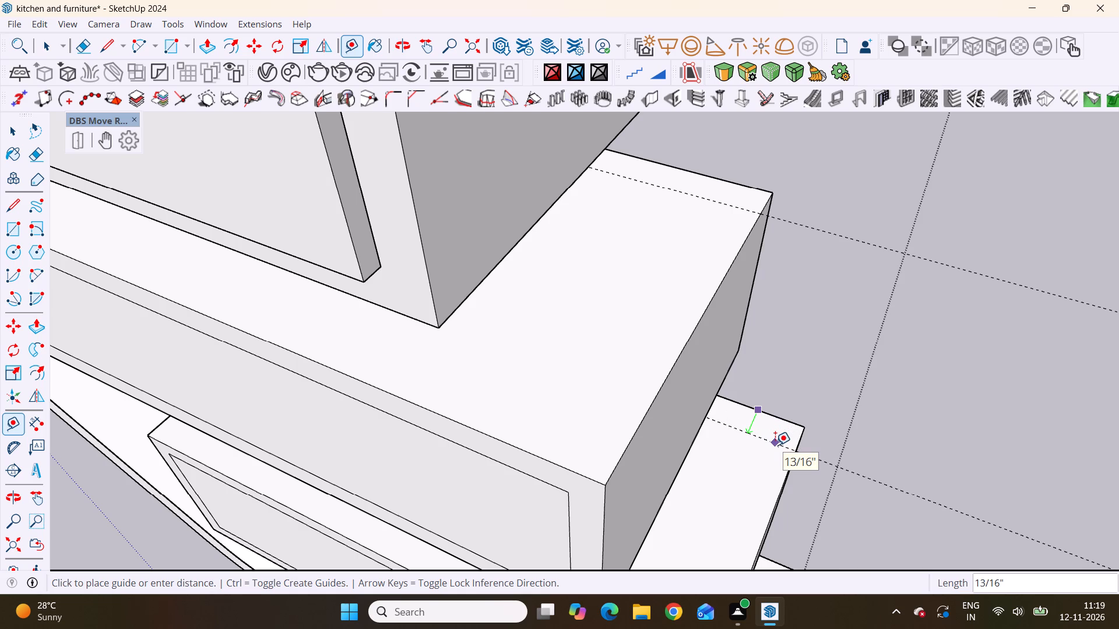
pyautogui.click(775, 445)
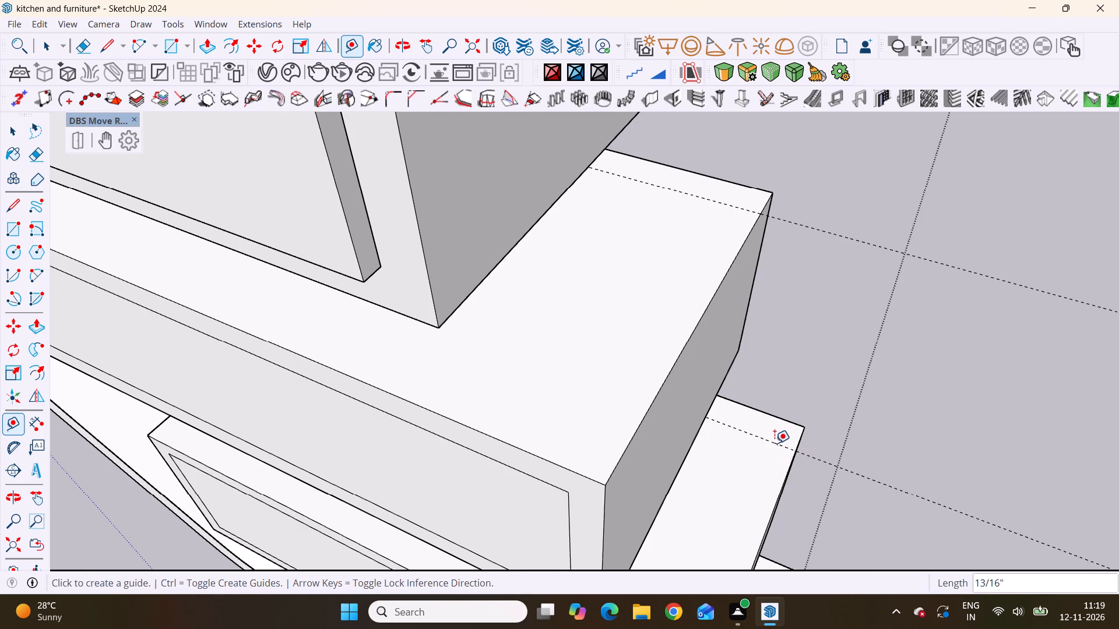
pyautogui.scroll(-13, 791, 430)
pyautogui.press('space')
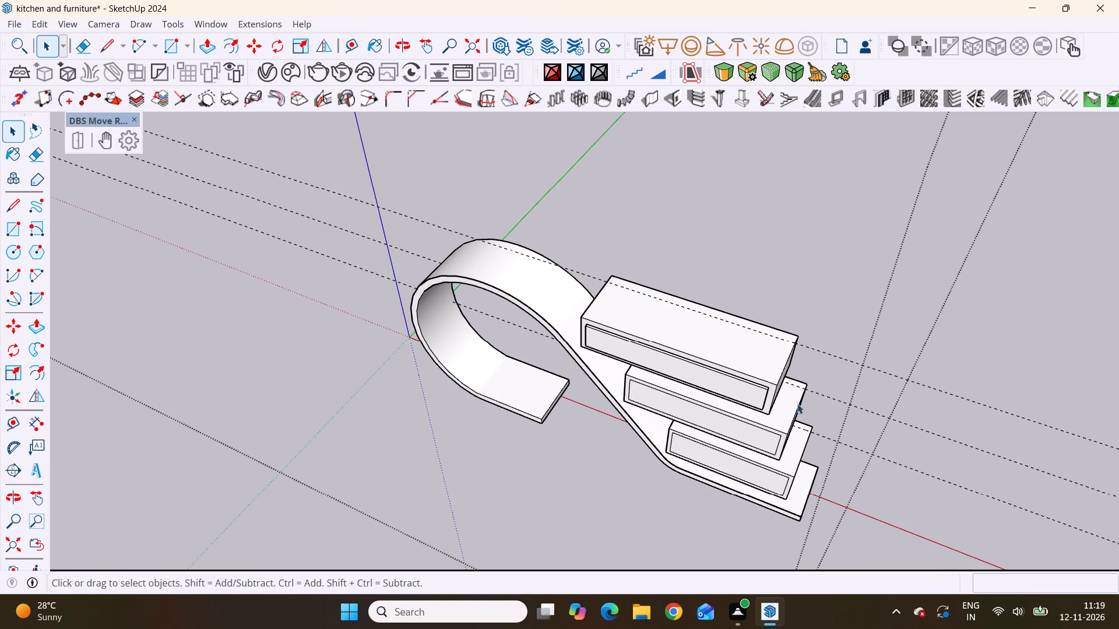
# Push the middle drawer box's inner front face inward about 6 3/4" to the back guide, hollowing the box inside its group.
pyautogui.scroll(-9, 792, 399)
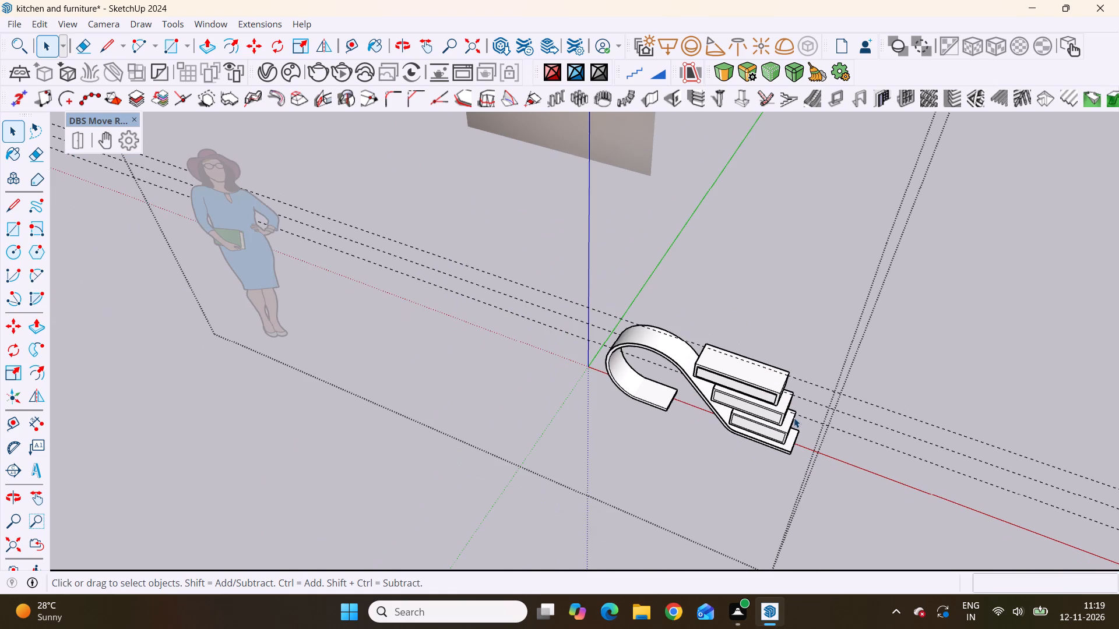
pyautogui.scroll(4, 788, 409)
pyautogui.moveTo(763, 409); pyautogui.dragTo(850, 430, button='middle')
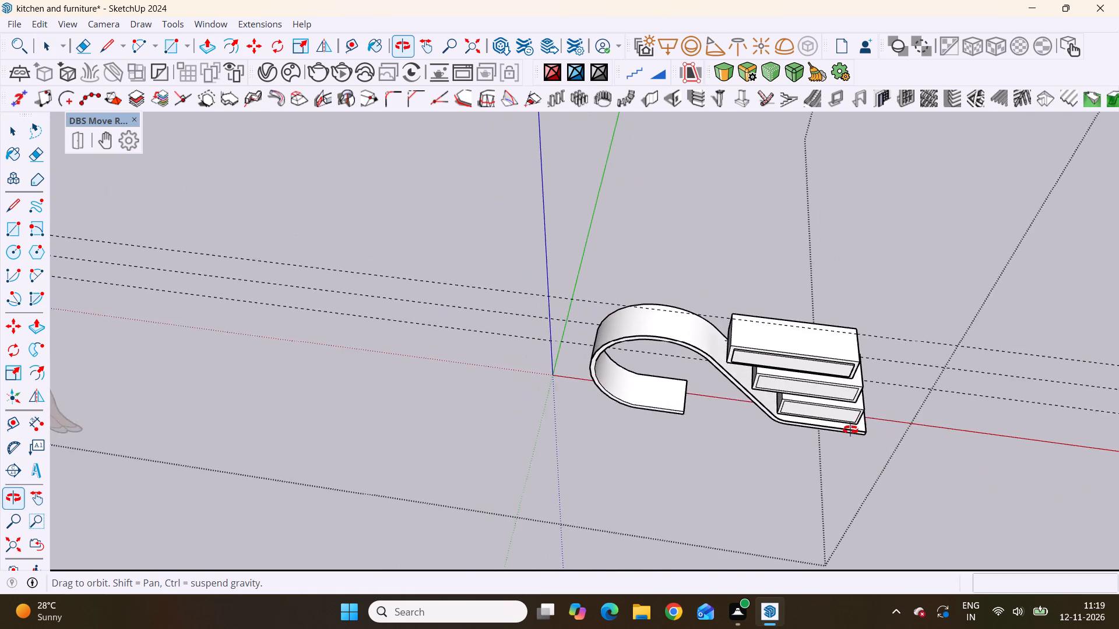
pyautogui.moveTo(850, 430); pyautogui.dragTo(807, 365, button='middle')
pyautogui.scroll(1, 806, 384)
pyautogui.scroll(-2, 807, 365)
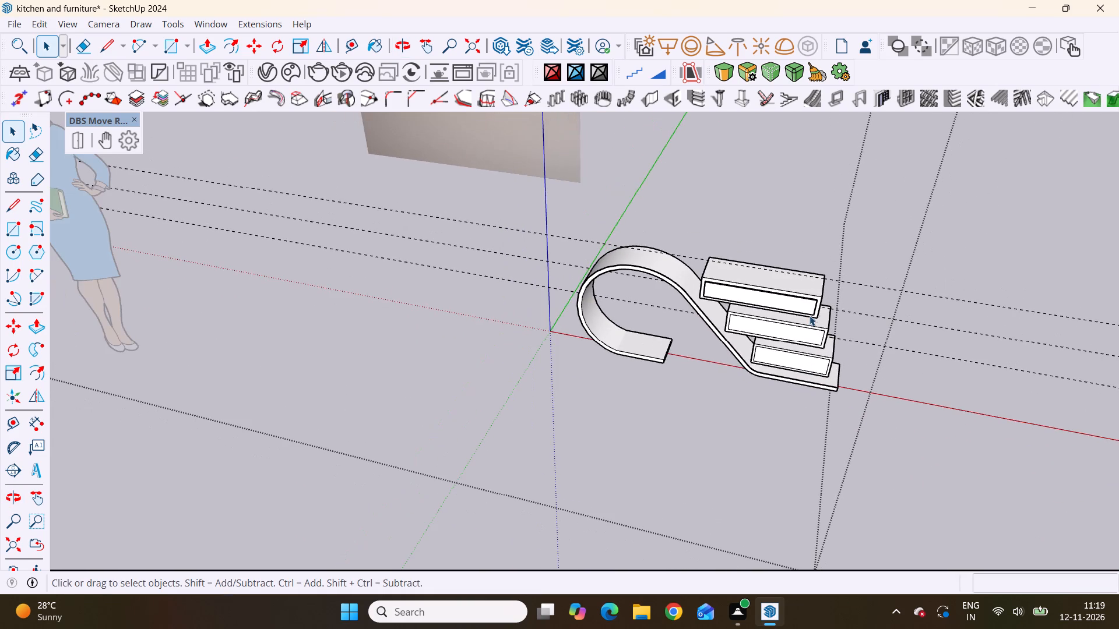
pyautogui.scroll(3, 844, 323)
pyautogui.moveTo(821, 367); pyautogui.dragTo(770, 328, button='middle')
pyautogui.scroll(5, 762, 330)
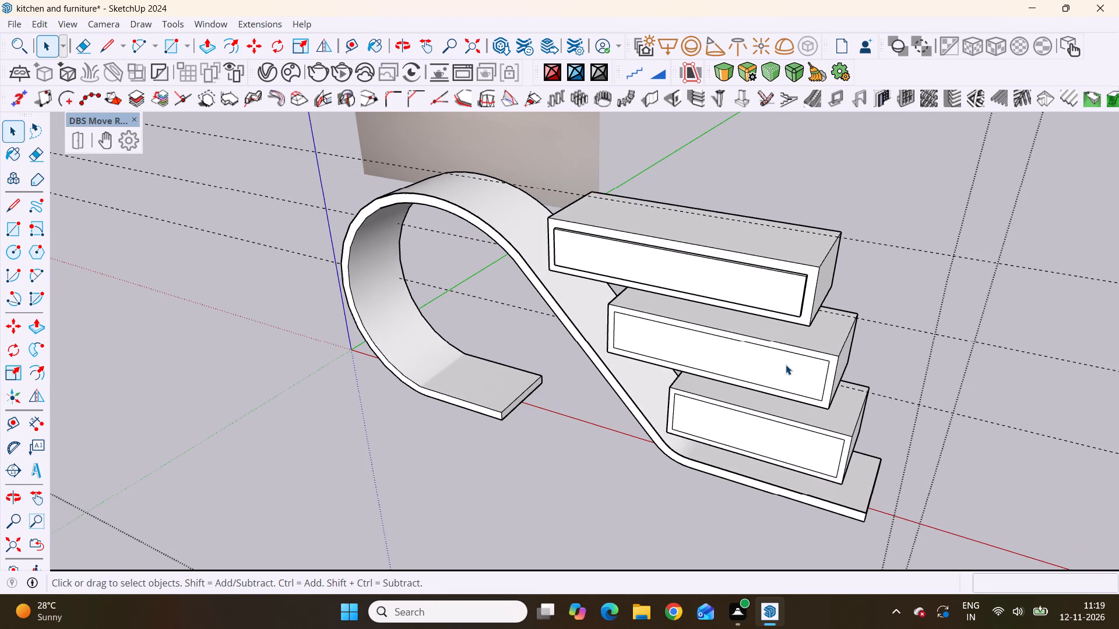
pyautogui.click(806, 367)
pyautogui.doubleClick(811, 379)
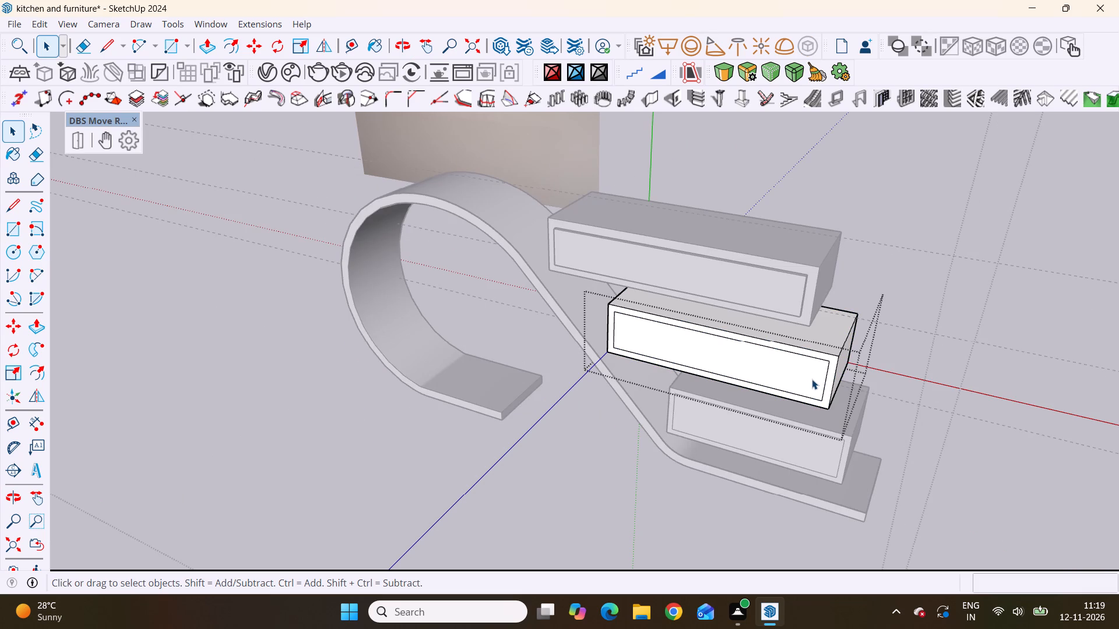
pyautogui.click(812, 379)
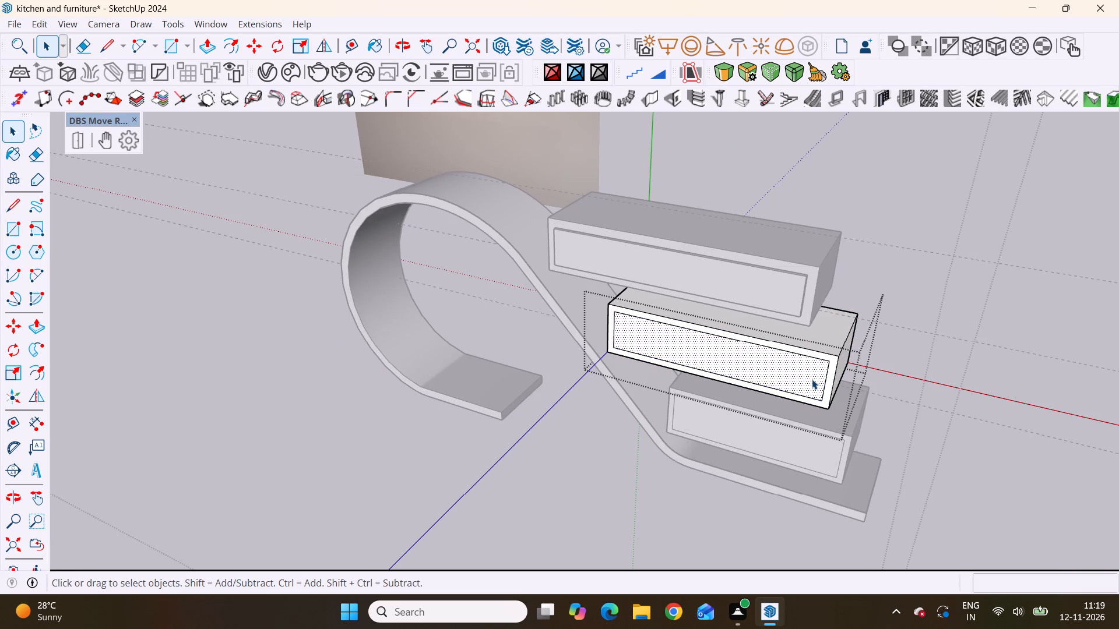
pyautogui.press('p')
pyautogui.click(812, 379)
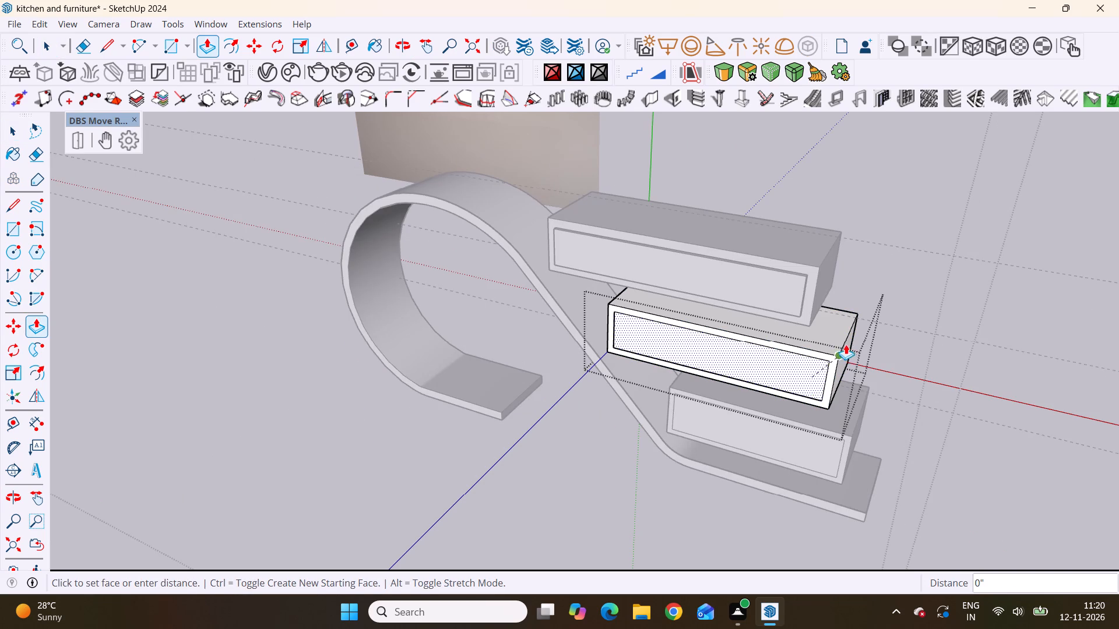
pyautogui.scroll(7, 855, 321)
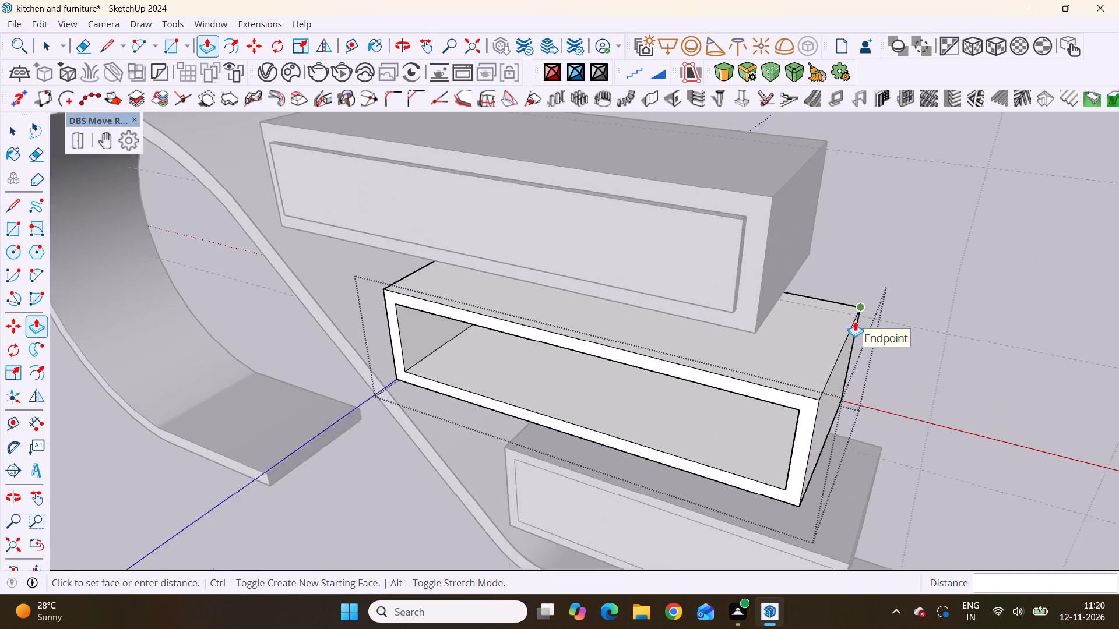
pyautogui.scroll(7, 855, 321)
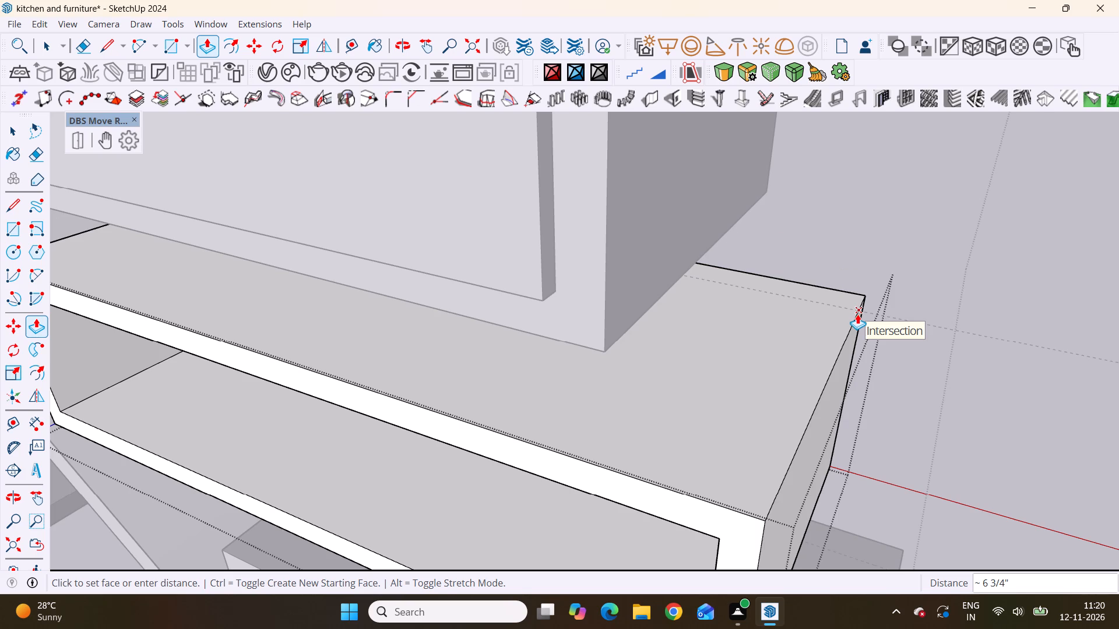
pyautogui.click(857, 314)
# Examine the hollowed middle drawer box and the drawer stack from several angles, leaving the drawer group.
pyautogui.scroll(-14, 854, 343)
pyautogui.moveTo(831, 428); pyautogui.dragTo(856, 330, button='middle')
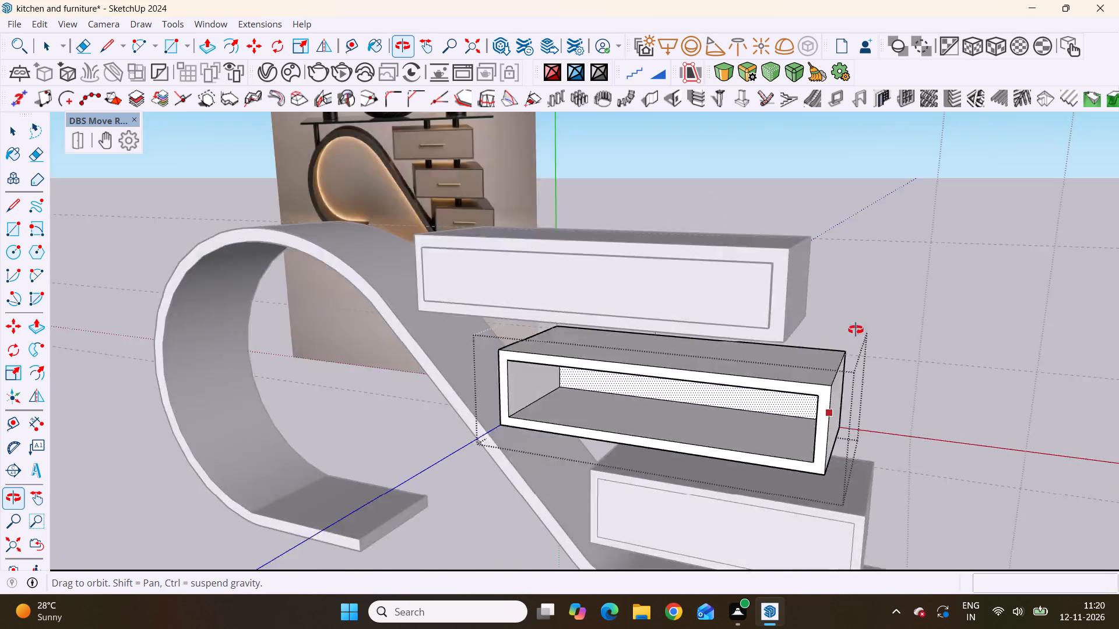
pyautogui.moveTo(856, 330); pyautogui.dragTo(533, 384, button='middle')
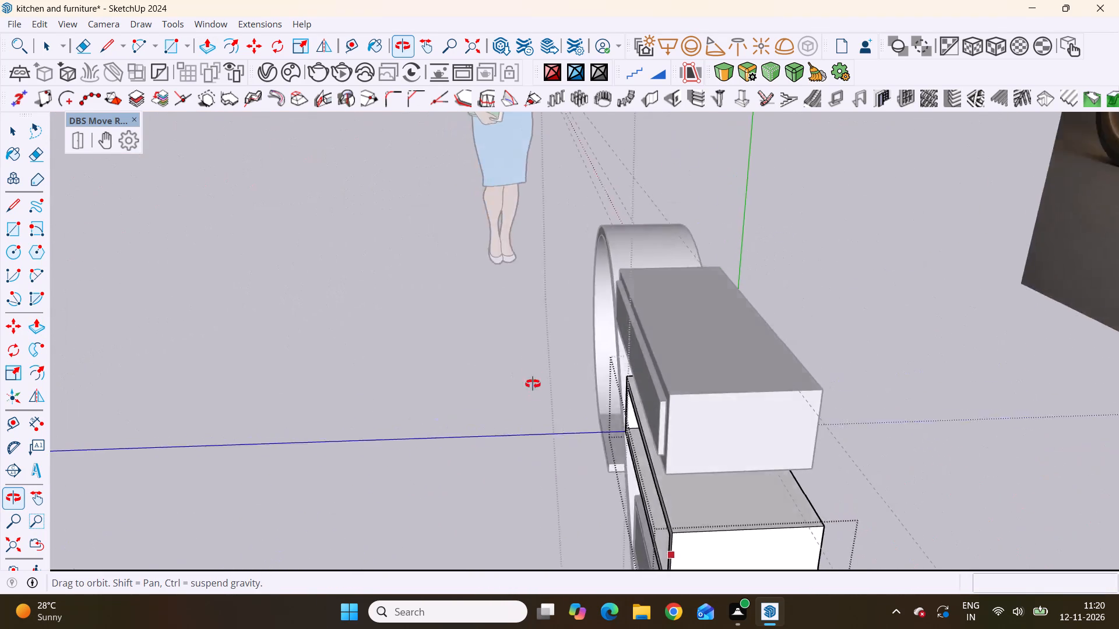
pyautogui.moveTo(533, 384); pyautogui.dragTo(794, 354, button='middle')
pyautogui.scroll(1, 784, 350)
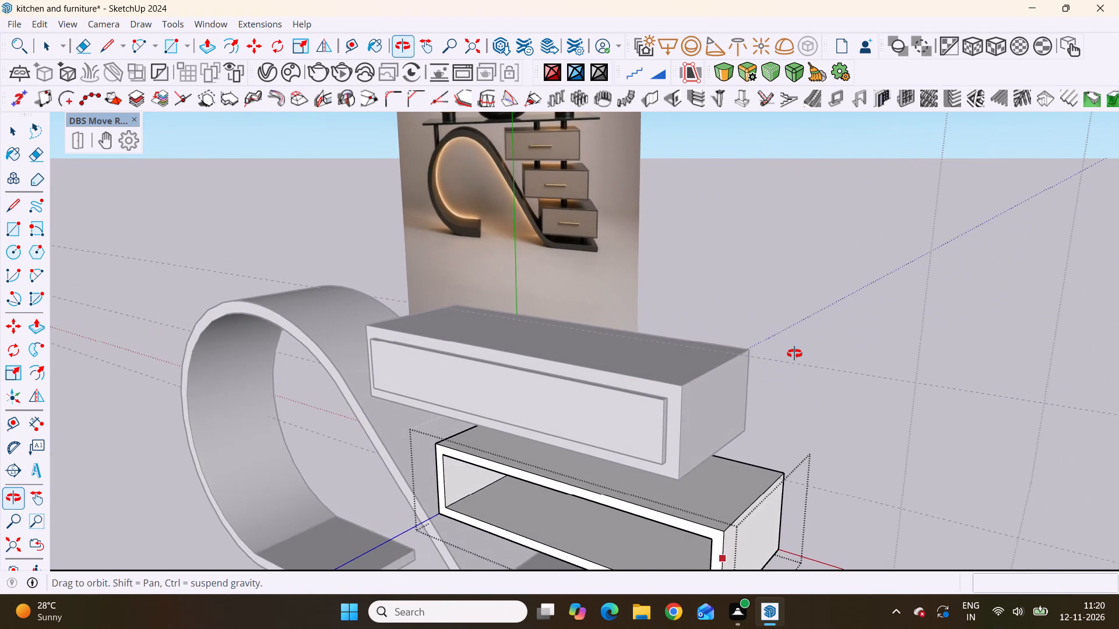
pyautogui.moveTo(794, 354); pyautogui.dragTo(611, 340, button='middle')
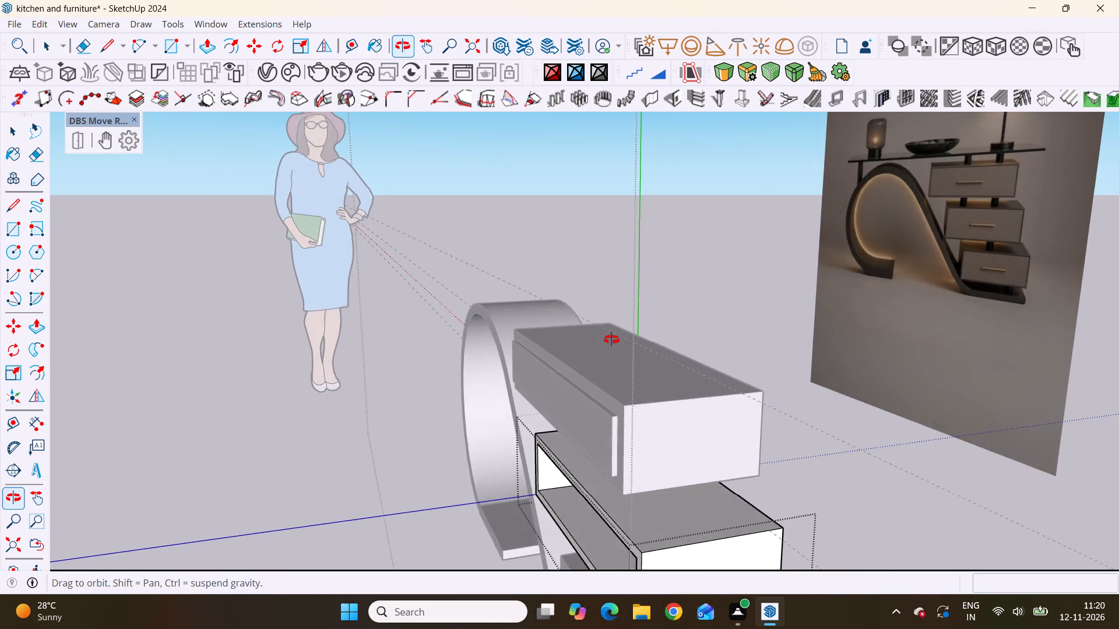
pyautogui.moveTo(611, 340); pyautogui.dragTo(900, 383, button='middle')
pyautogui.scroll(-3, 877, 383)
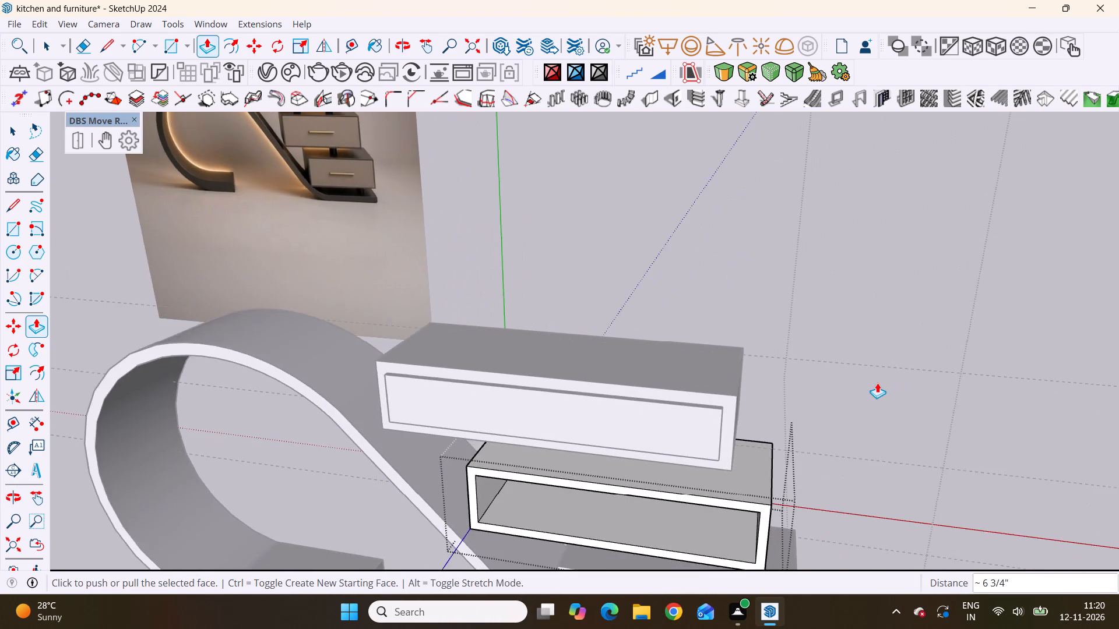
pyautogui.scroll(-11, 877, 383)
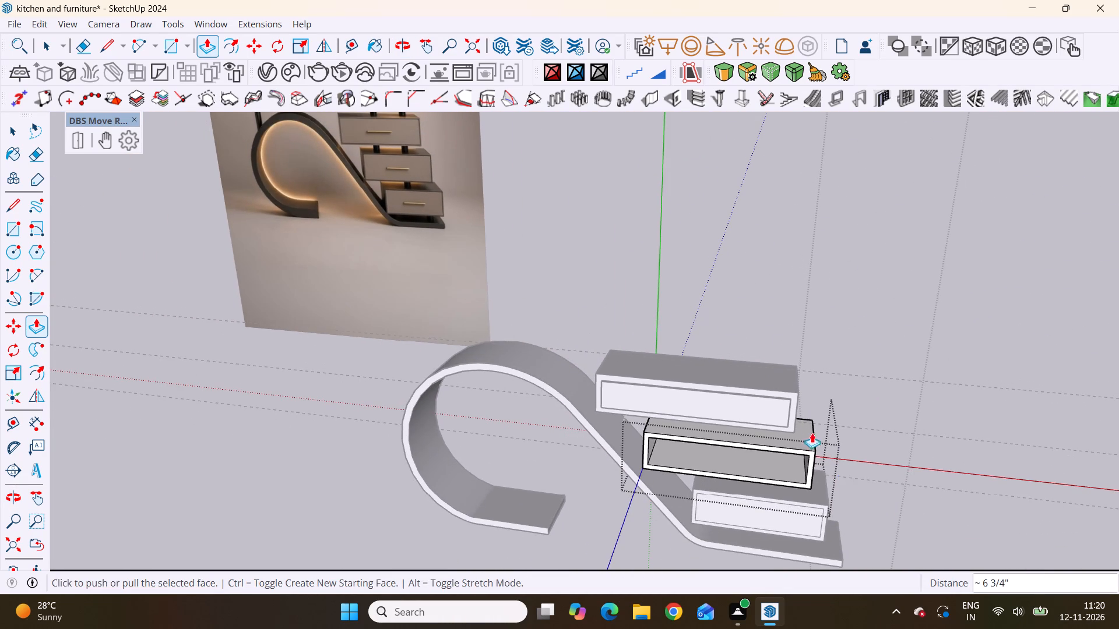
pyautogui.scroll(4, 804, 429)
pyautogui.moveTo(822, 397); pyautogui.dragTo(603, 419, button='middle')
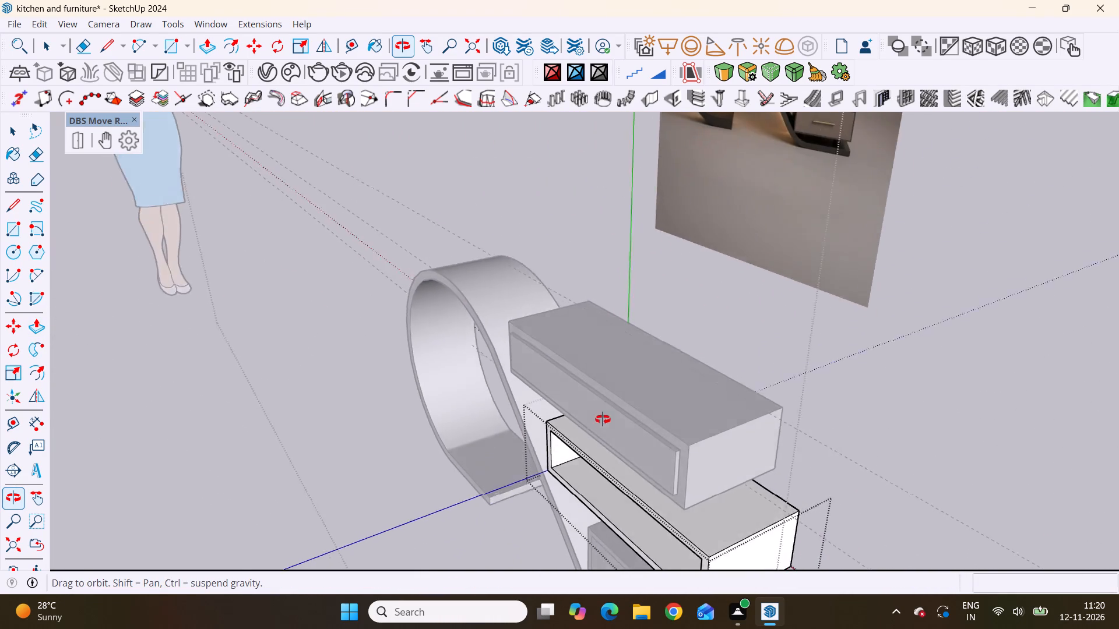
pyautogui.moveTo(603, 419); pyautogui.dragTo(878, 398, button='middle')
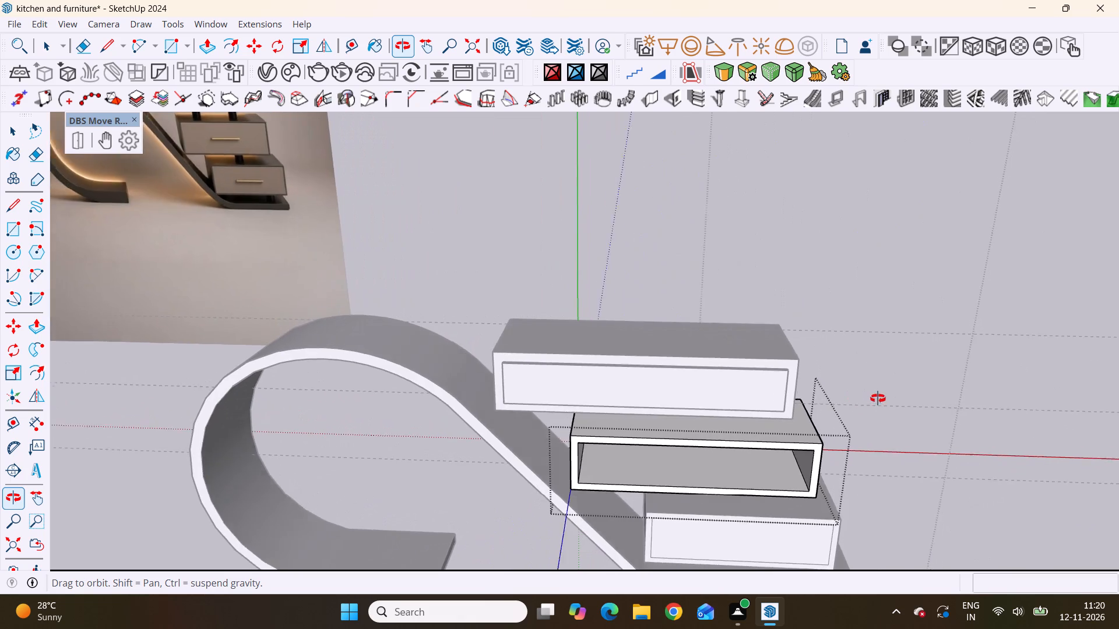
pyautogui.moveTo(878, 398); pyautogui.dragTo(922, 407, button='middle')
pyautogui.scroll(1, 922, 407)
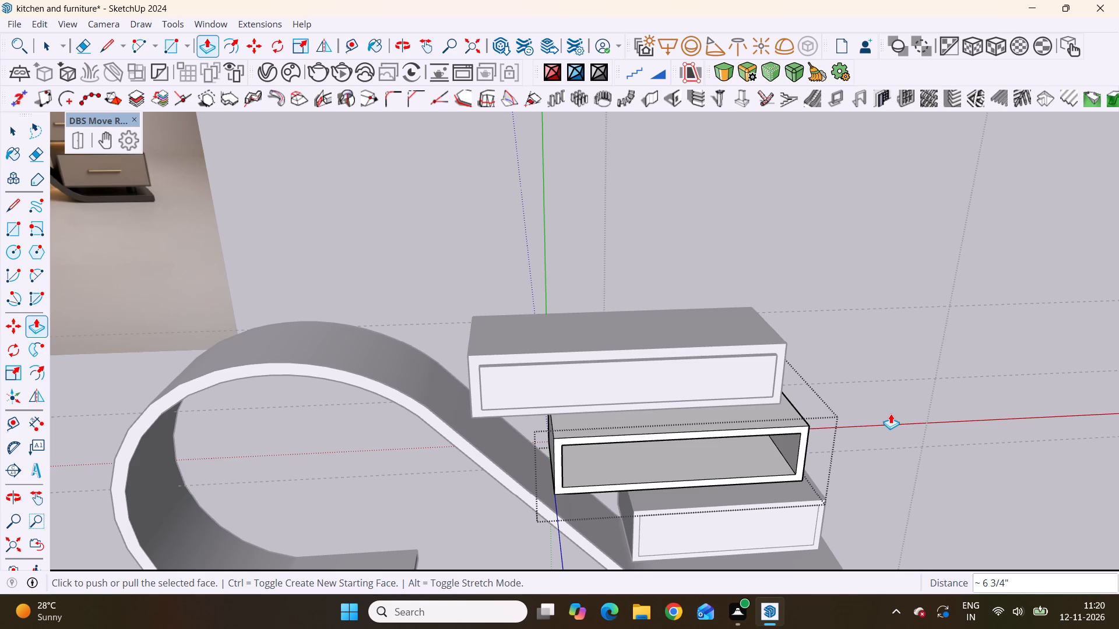
pyautogui.press('space')
pyautogui.scroll(-4, 820, 456)
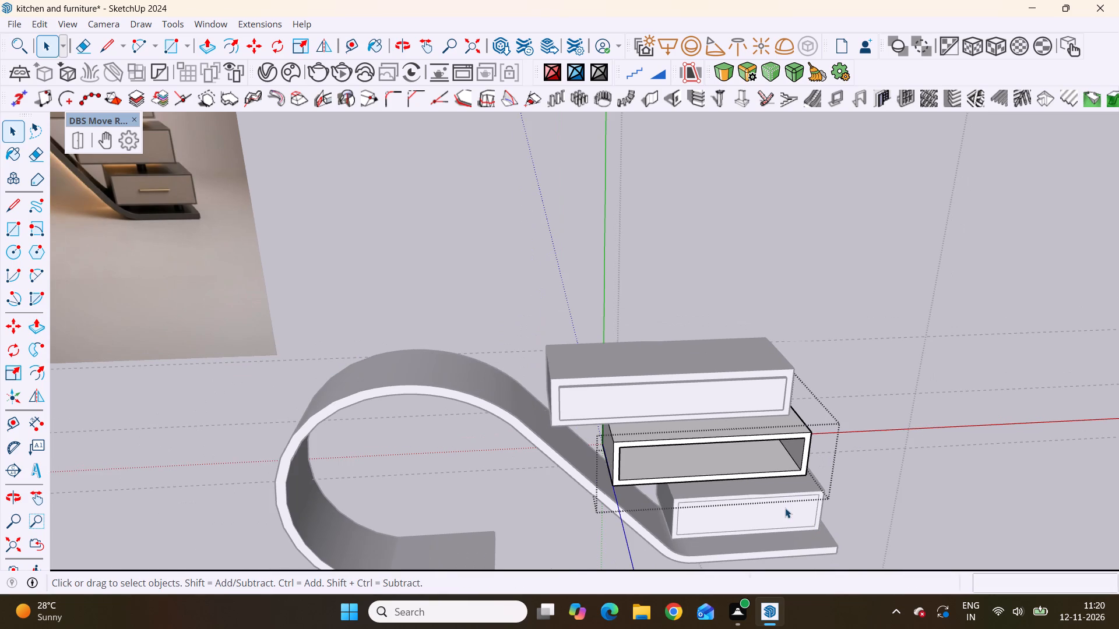
pyautogui.click(785, 508)
# Push the bottom drawer box's inner front face inward about 6 3/4" to the back guide, hollowing the box inside its group.
pyautogui.scroll(-4, 792, 508)
pyautogui.moveTo(810, 508); pyautogui.dragTo(729, 429, button='middle')
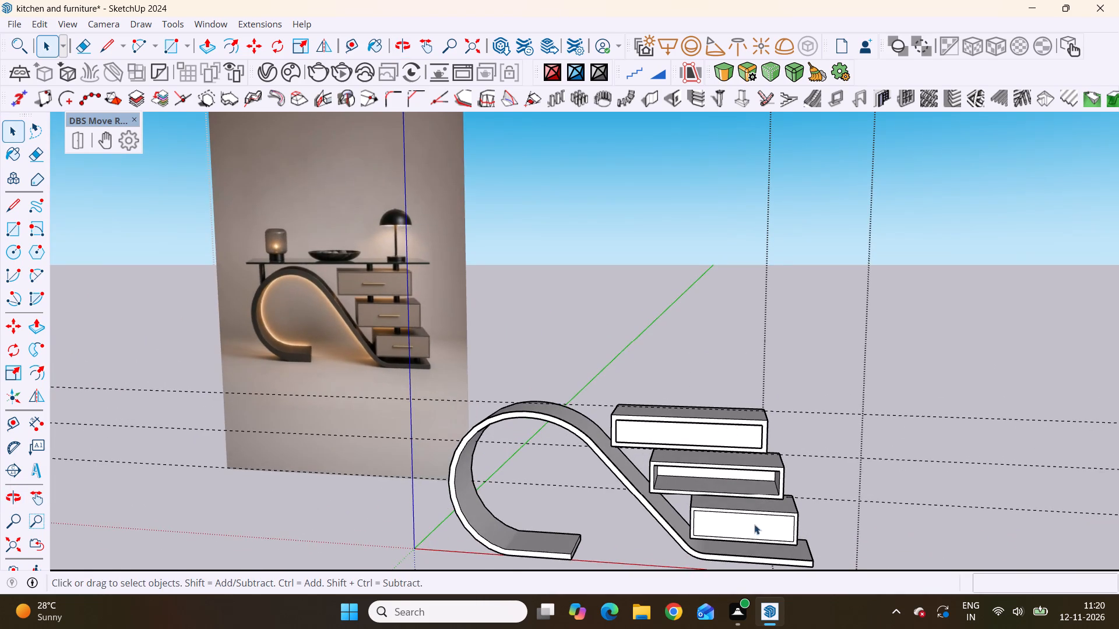
pyautogui.scroll(3, 751, 536)
pyautogui.click(745, 520)
pyautogui.doubleClick(755, 520)
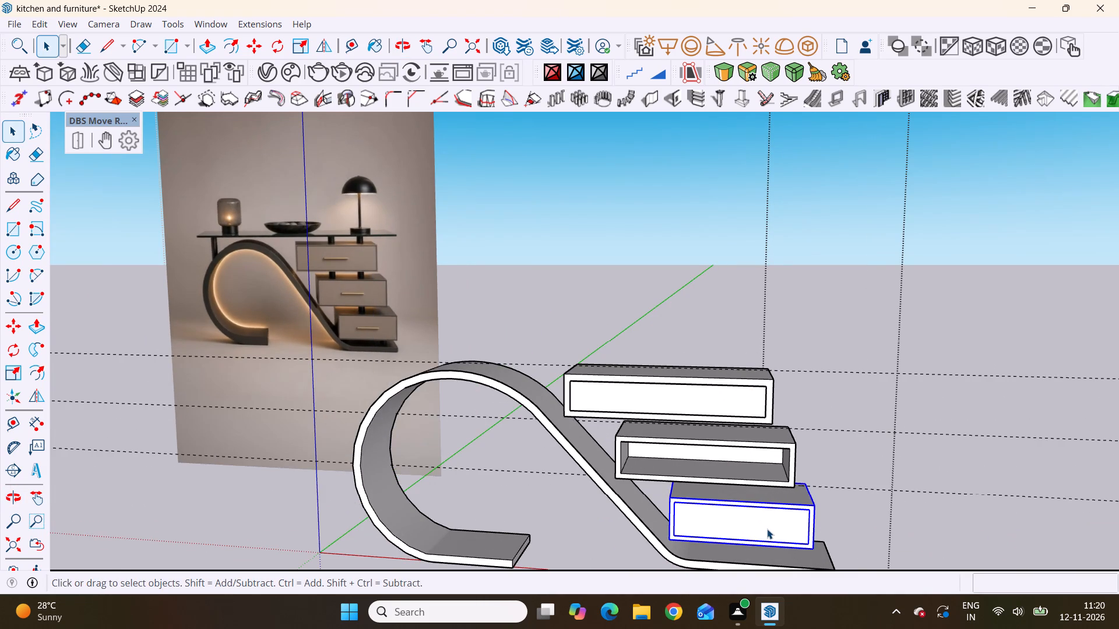
pyautogui.doubleClick(768, 529)
pyautogui.click(770, 529)
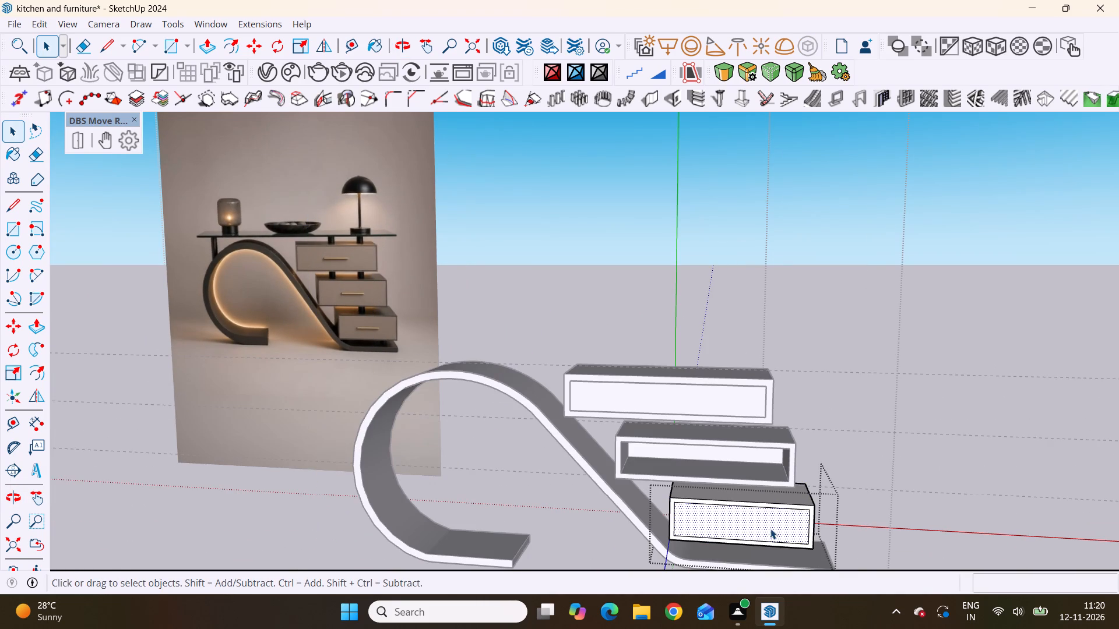
pyautogui.press('p')
pyautogui.click(768, 525)
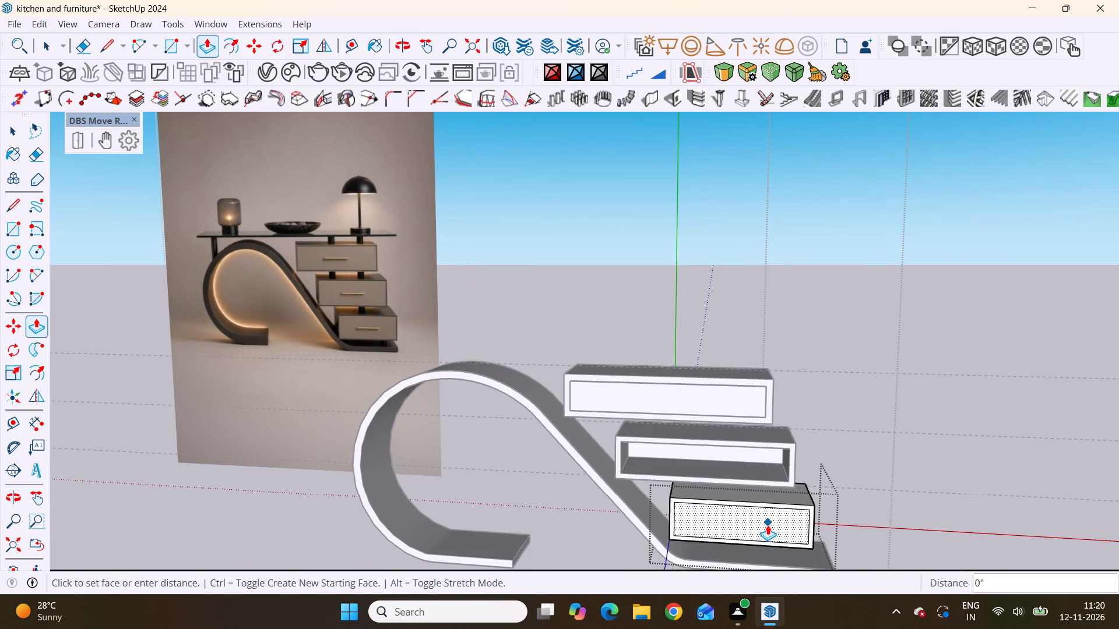
pyautogui.moveTo(872, 524); pyautogui.dragTo(763, 531, button='middle')
pyautogui.scroll(-4, 762, 533)
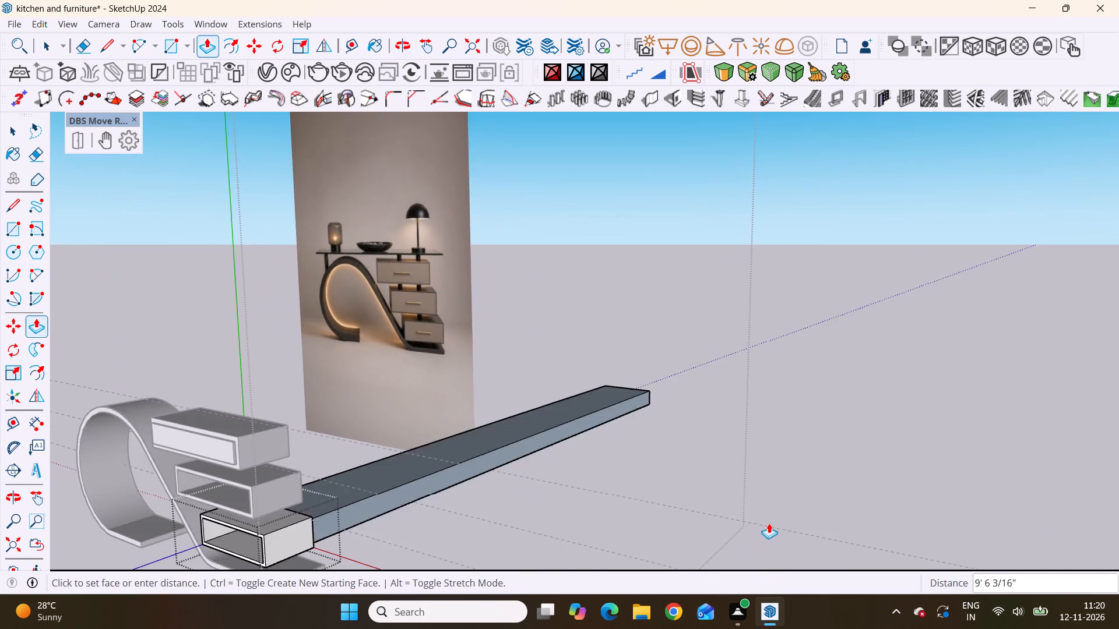
pyautogui.scroll(-11, 769, 523)
pyautogui.scroll(3, 559, 533)
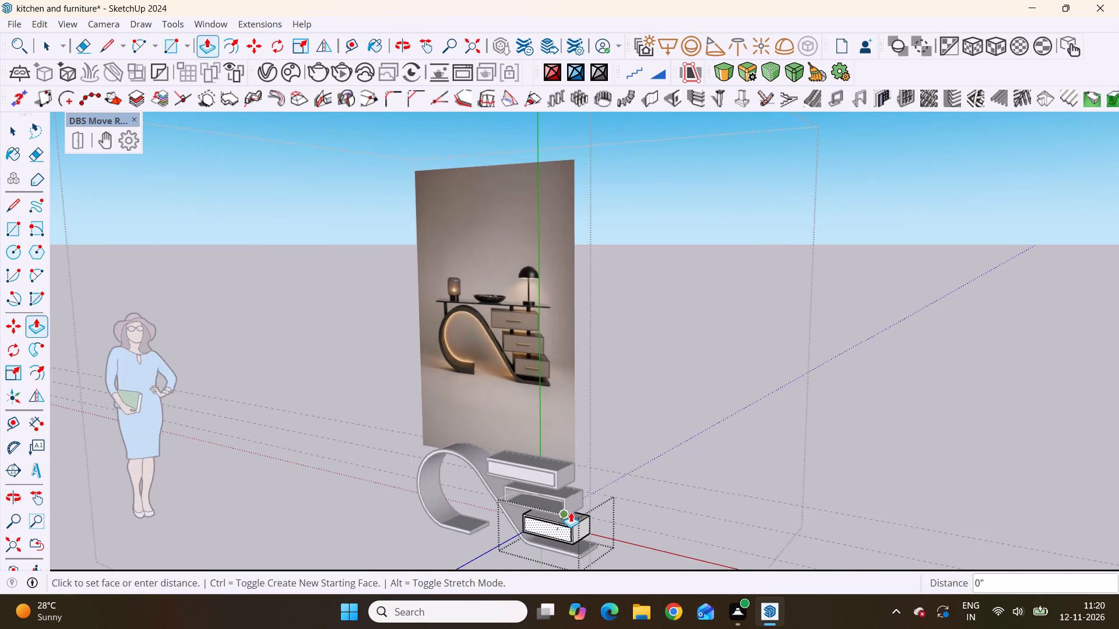
pyautogui.scroll(4, 571, 512)
pyautogui.moveTo(629, 511); pyautogui.dragTo(646, 510, button='middle')
pyautogui.scroll(1, 649, 560)
pyautogui.scroll(-4, 646, 519)
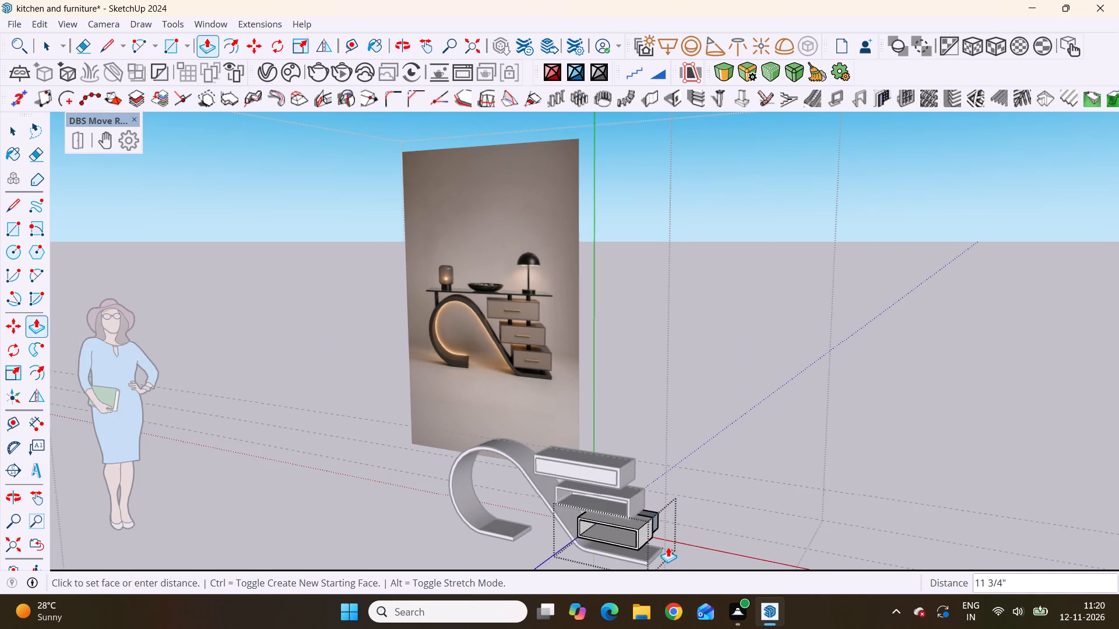
pyautogui.moveTo(668, 547); pyautogui.dragTo(665, 563, button='middle')
pyautogui.scroll(14, 656, 564)
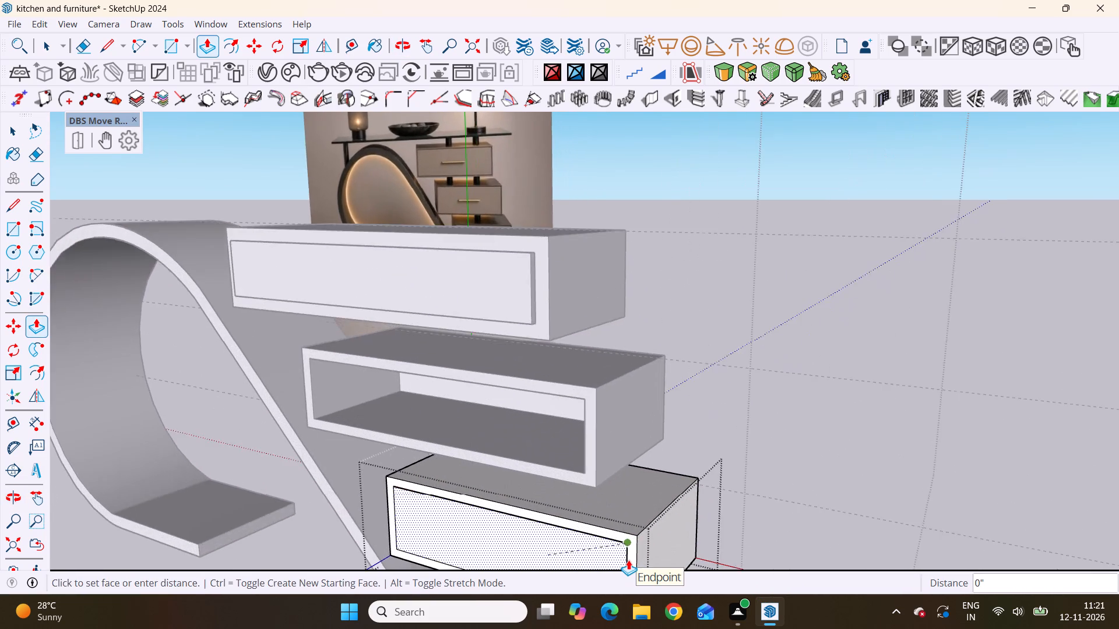
pyautogui.scroll(7, 628, 560)
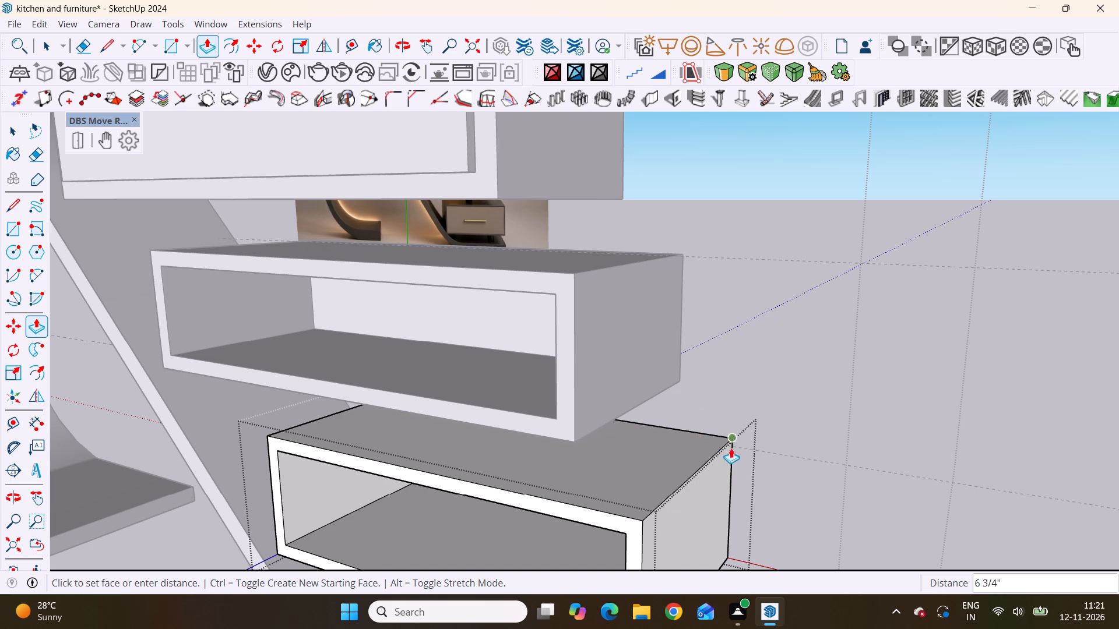
pyautogui.click(727, 448)
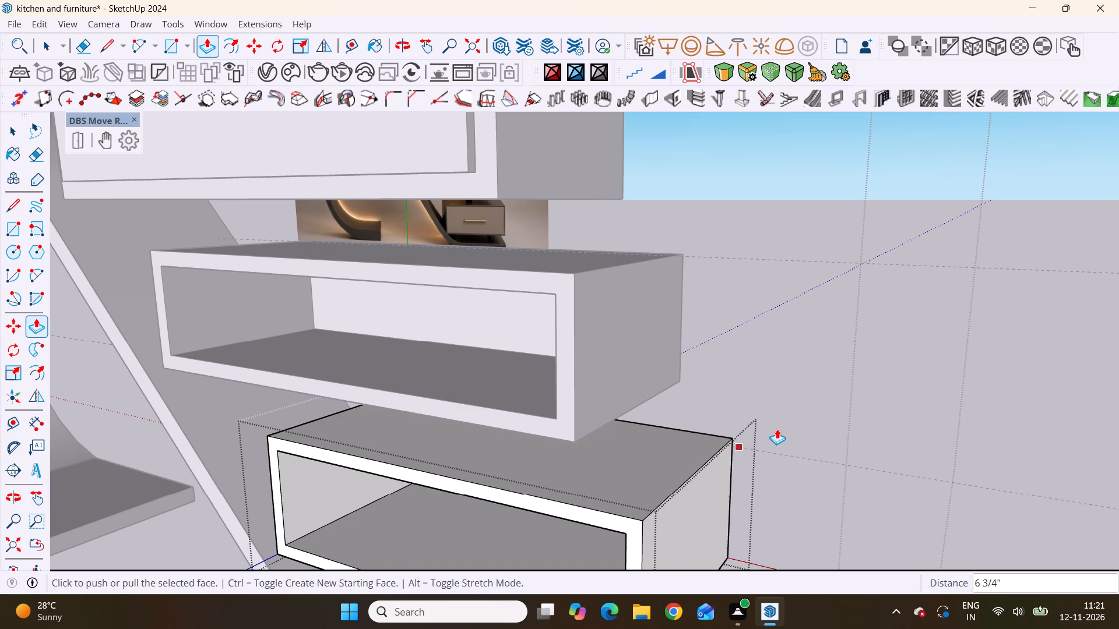
# Examine the hollowed bottom drawer box and the drawer stack from several angles, leaving the drawer group.
pyautogui.scroll(-20, 778, 424)
pyautogui.scroll(-1, 778, 424)
pyautogui.scroll(-4, 733, 475)
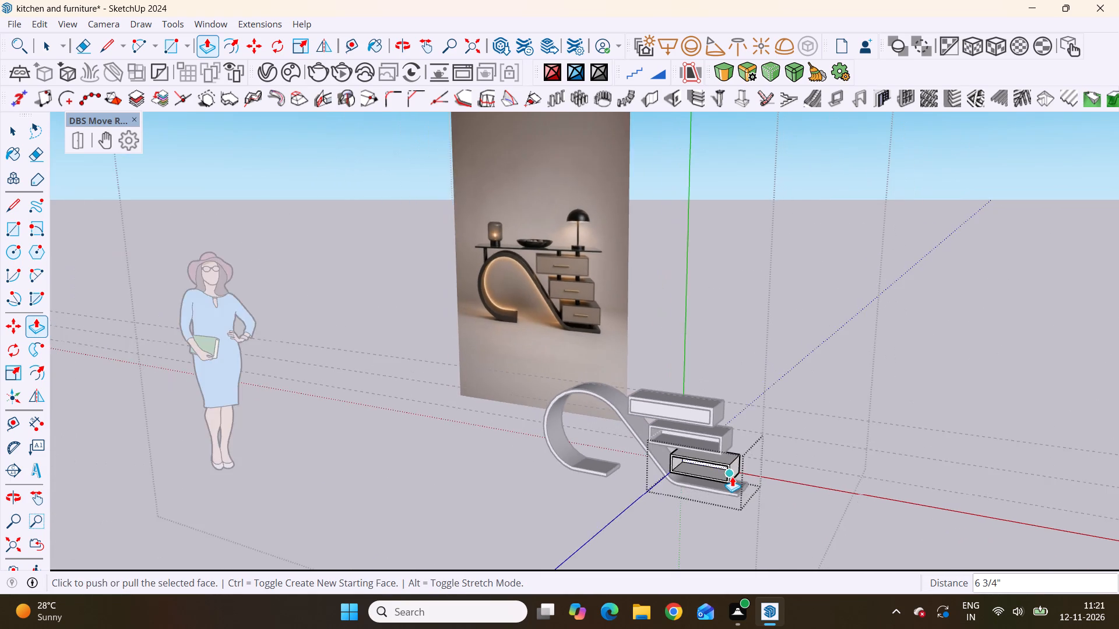
pyautogui.scroll(-2, 732, 476)
pyautogui.moveTo(684, 473); pyautogui.dragTo(760, 387, button='middle')
pyautogui.scroll(1, 771, 448)
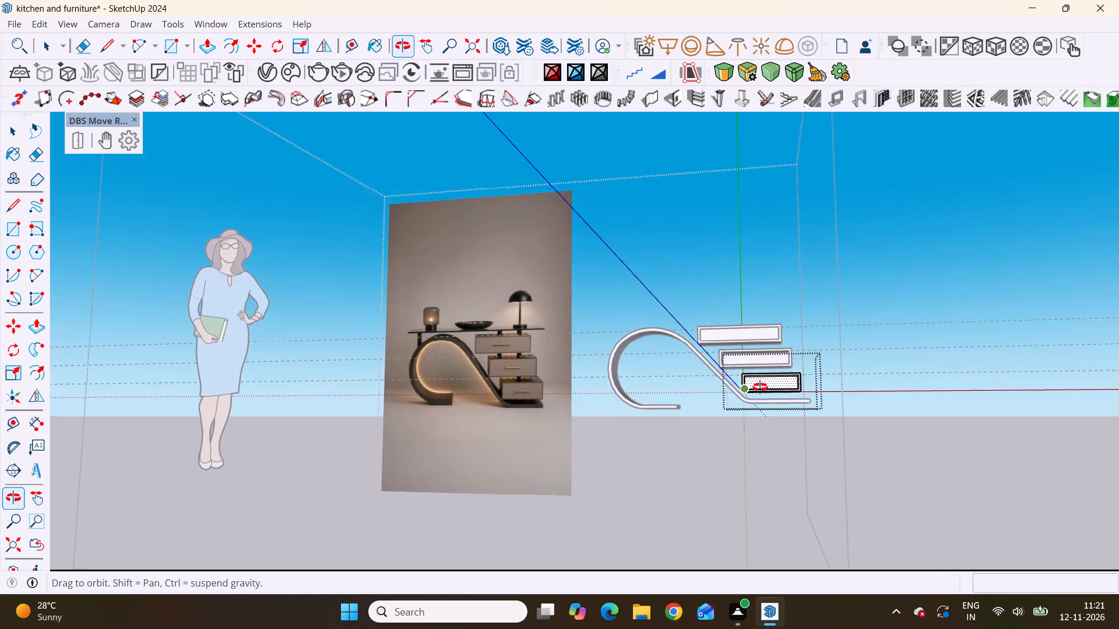
pyautogui.moveTo(760, 387); pyautogui.dragTo(751, 450, button='middle')
pyautogui.scroll(3, 743, 443)
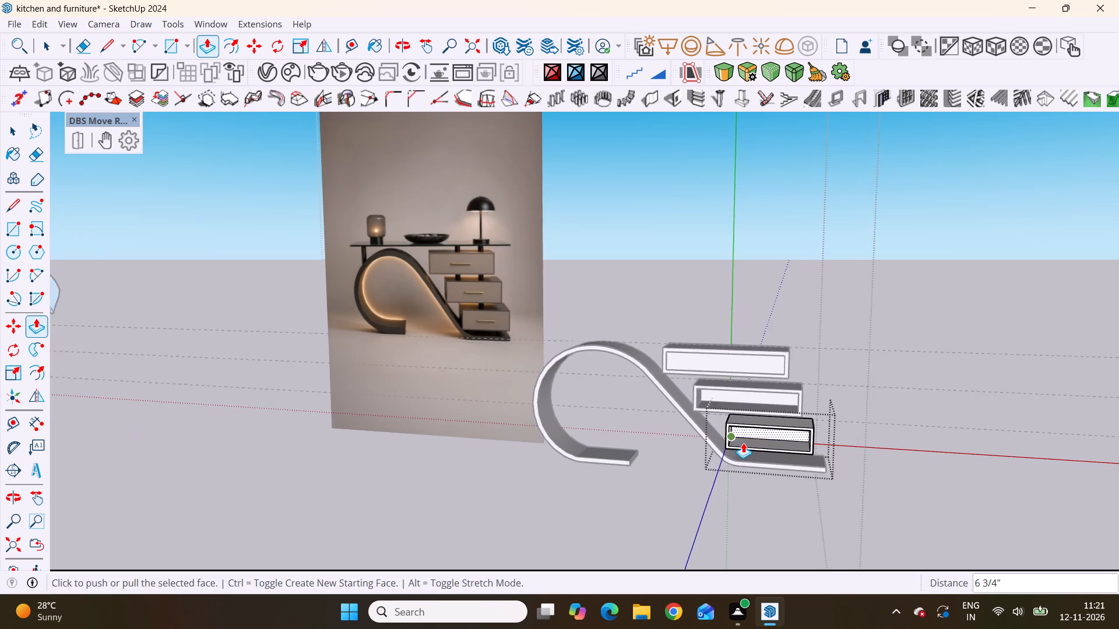
pyautogui.scroll(2, 743, 443)
pyautogui.scroll(-10, 743, 443)
pyautogui.moveTo(730, 398); pyautogui.dragTo(738, 390, button='middle')
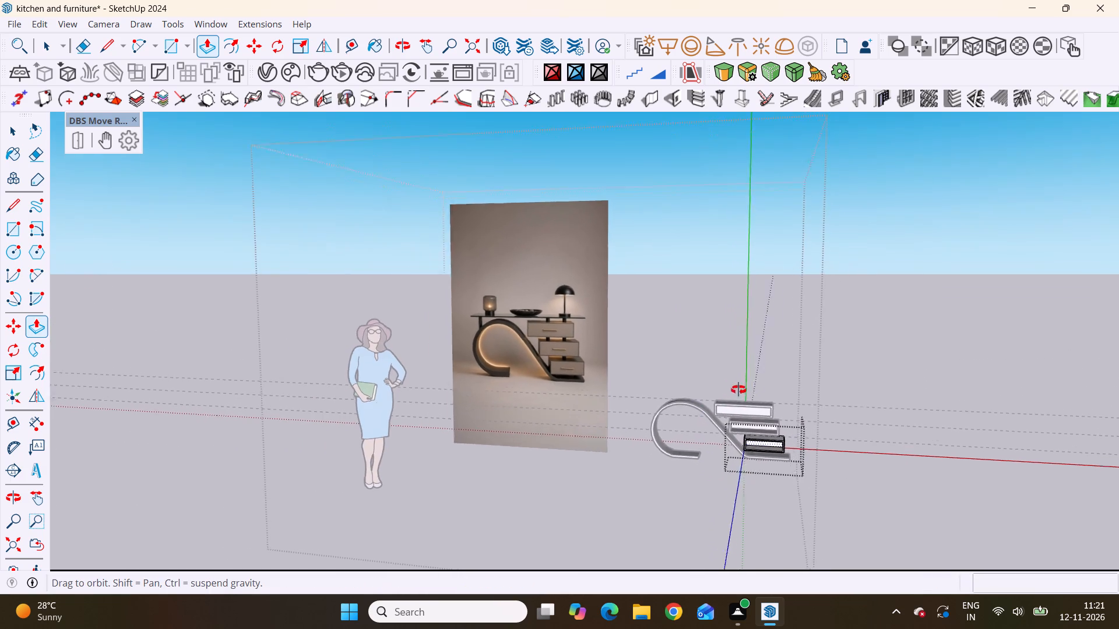
pyautogui.moveTo(738, 390); pyautogui.dragTo(502, 400, button='middle')
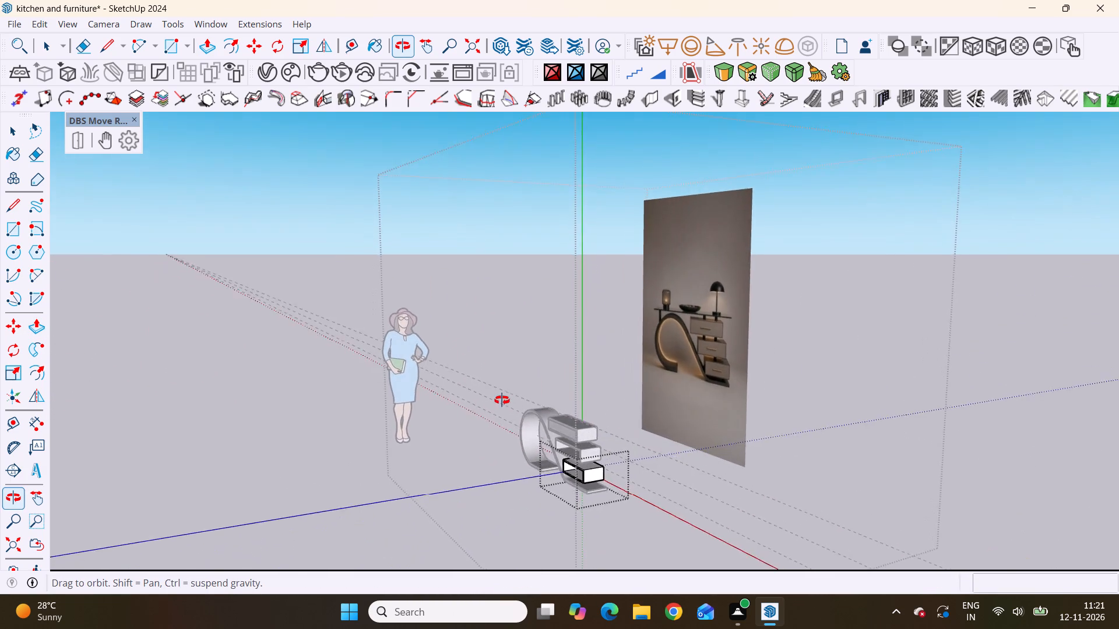
pyautogui.moveTo(502, 400); pyautogui.dragTo(786, 383, button='middle')
pyautogui.scroll(4, 786, 383)
pyautogui.press('space')
pyautogui.click(912, 368)
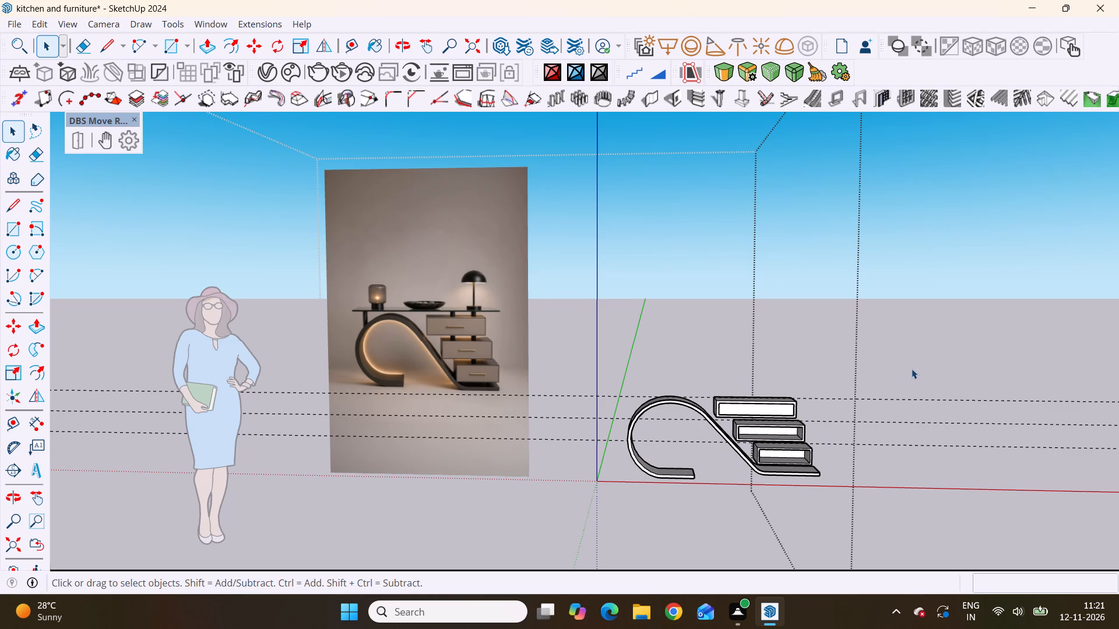
pyautogui.scroll(-5, 728, 447)
pyautogui.scroll(9, 728, 422)
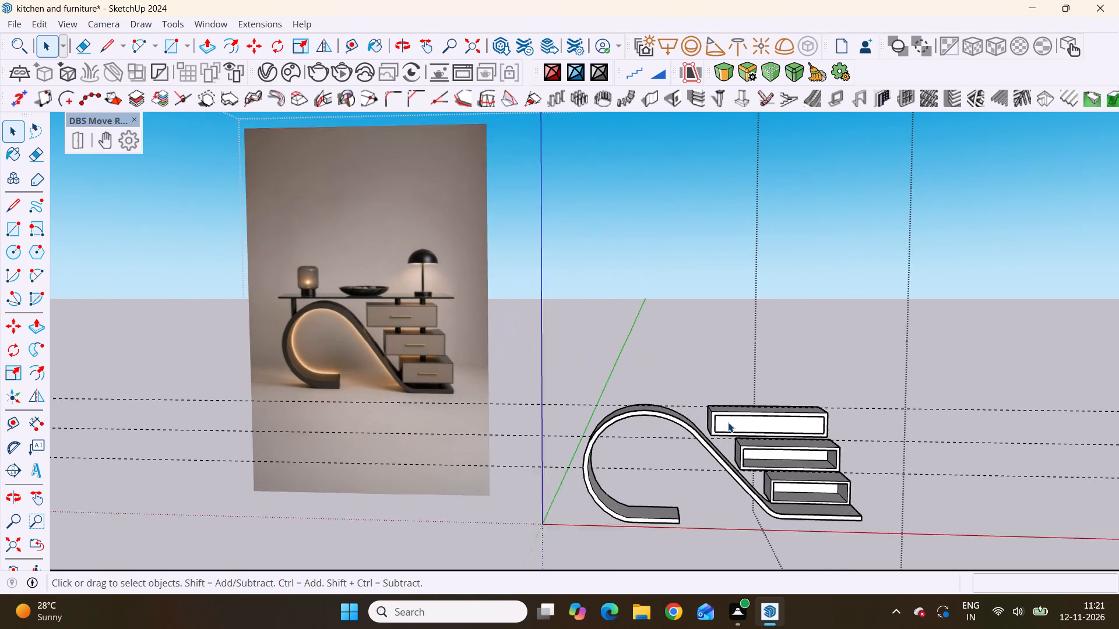
pyautogui.scroll(-4, 779, 466)
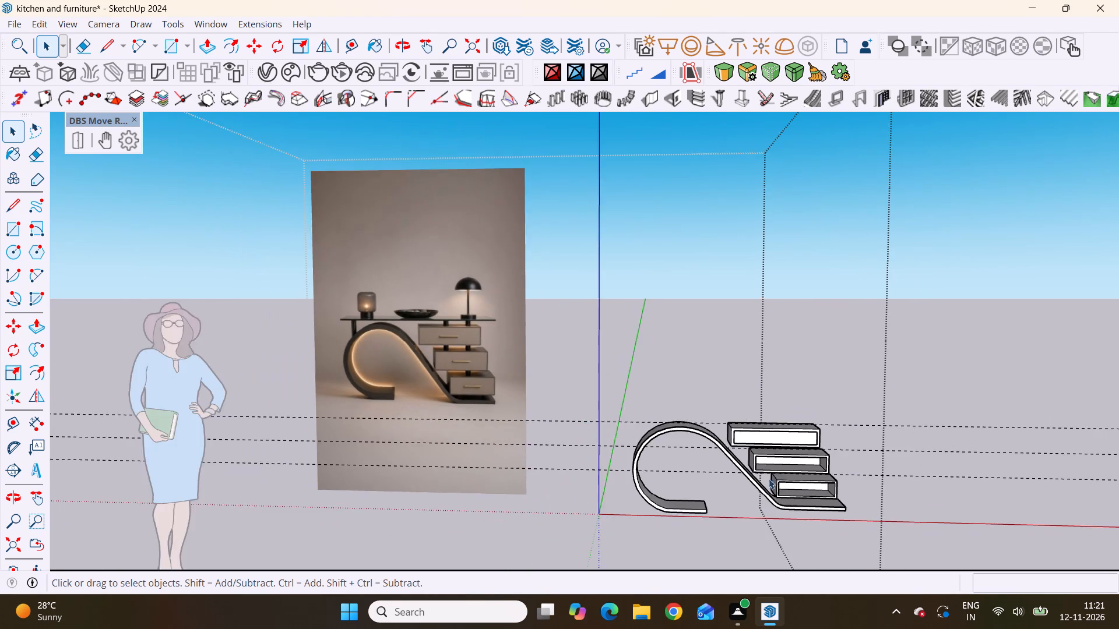
pyautogui.scroll(-3, 765, 494)
pyautogui.scroll(2, 815, 493)
pyautogui.moveTo(815, 493); pyautogui.dragTo(804, 485, button='middle')
pyautogui.scroll(1, 804, 485)
pyautogui.scroll(7, 662, 448)
pyautogui.scroll(-8, 690, 432)
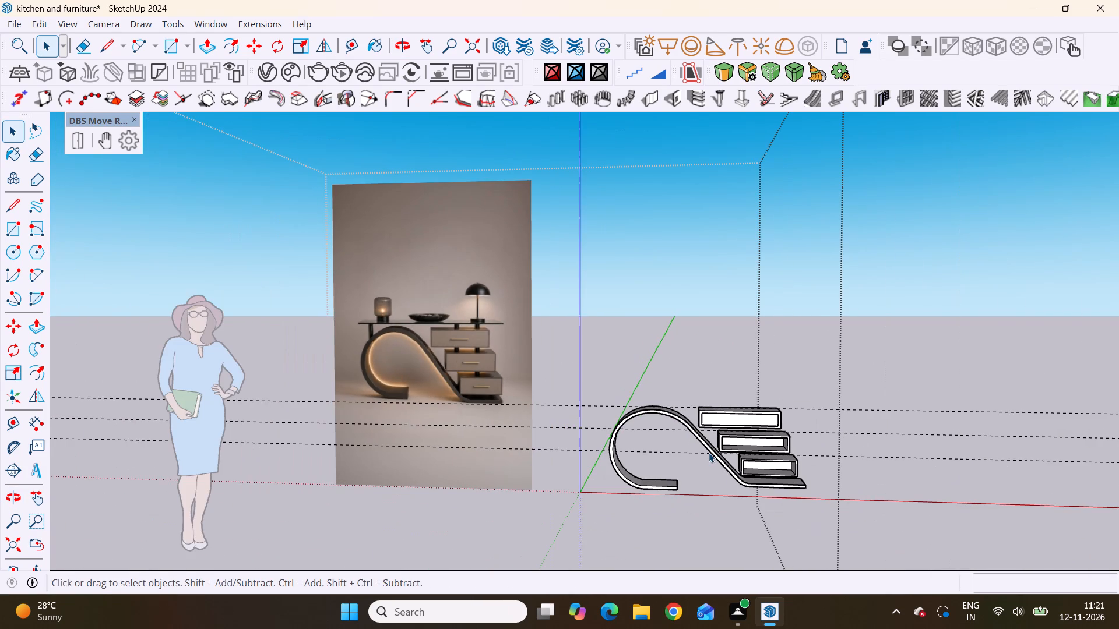
pyautogui.scroll(5, 761, 497)
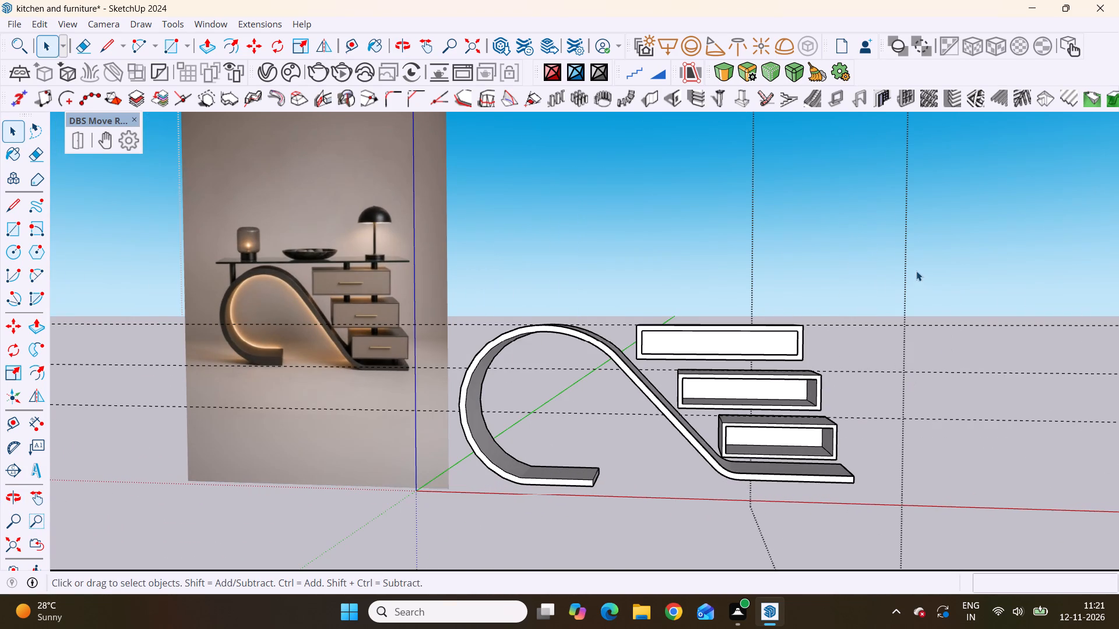
pyautogui.click(916, 271)
# Delete all construction guides from the model.
pyautogui.moveTo(783, 457); pyautogui.dragTo(785, 533, button='middle')
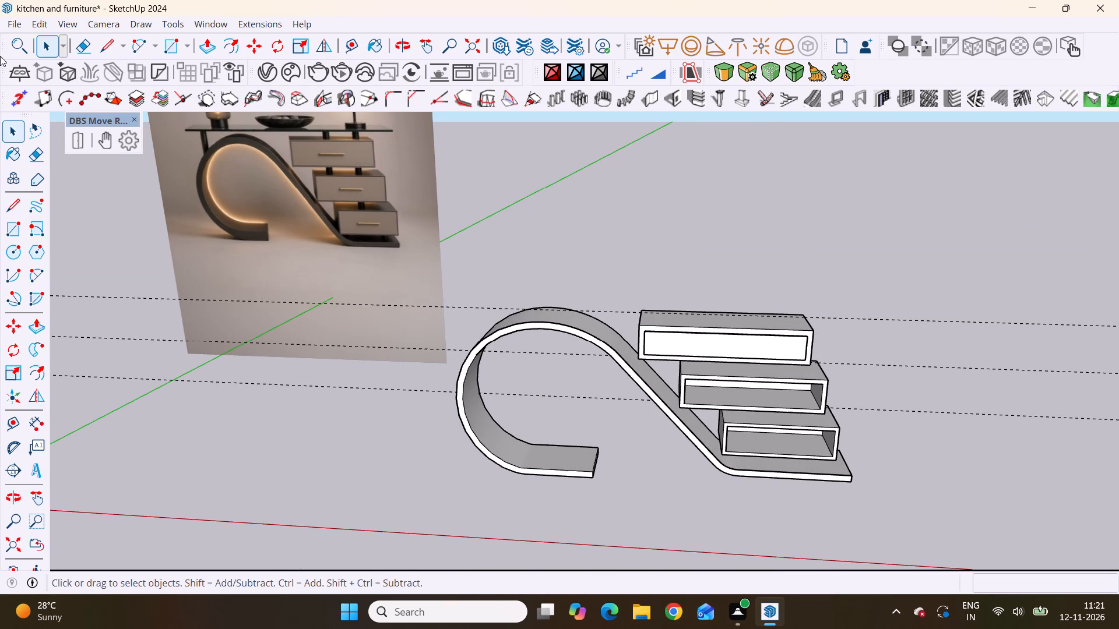
pyautogui.click(35, 26)
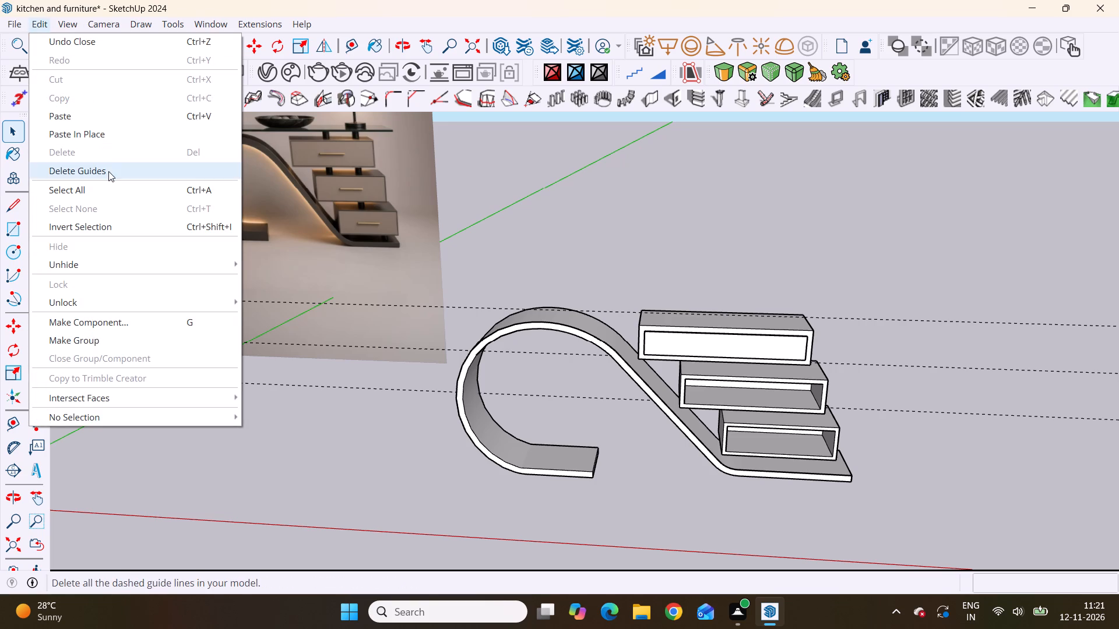
pyautogui.click(108, 171)
# Examine the curved base and the three drawer boxes from several angles against the reference image.
pyautogui.scroll(-8, 508, 299)
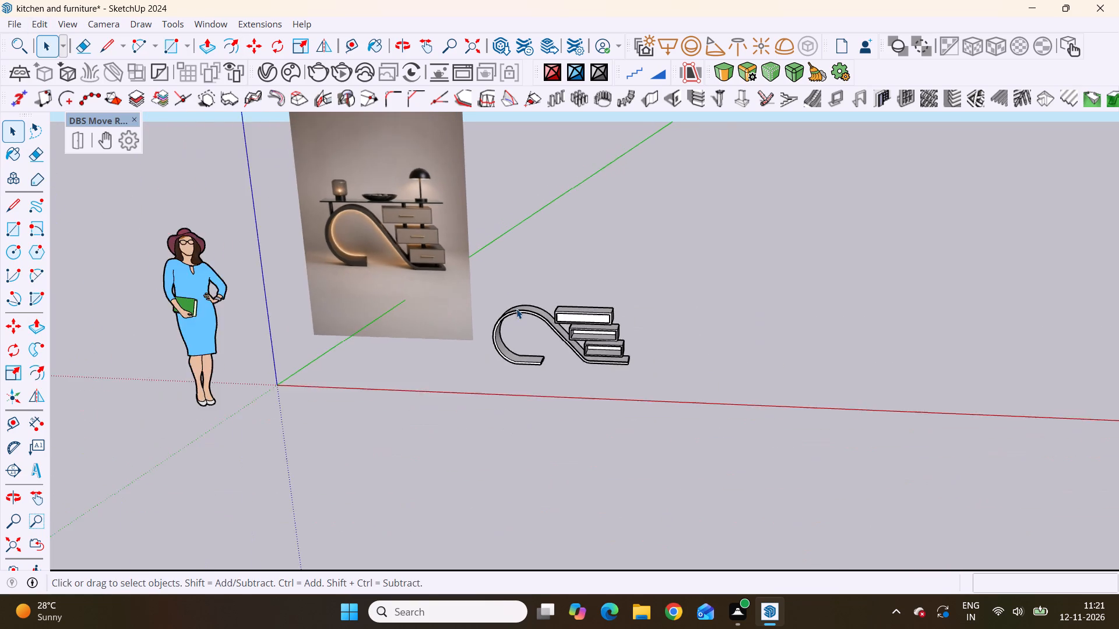
pyautogui.scroll(-3, 516, 309)
pyautogui.moveTo(536, 299); pyautogui.dragTo(571, 214, button='middle')
pyautogui.scroll(1, 571, 213)
pyautogui.scroll(6, 580, 286)
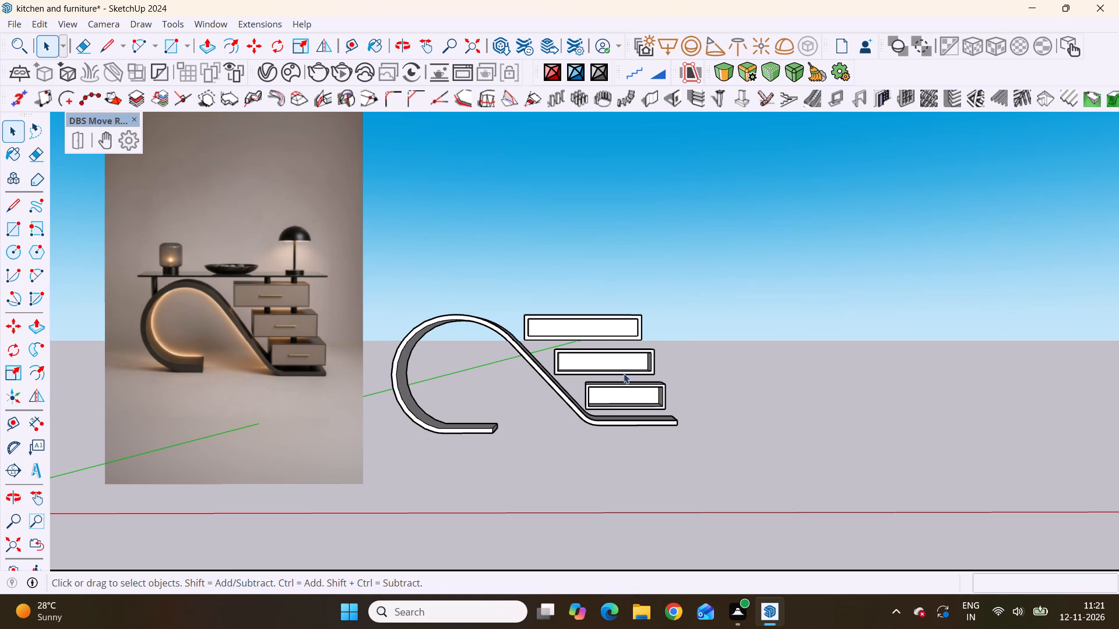
pyautogui.scroll(3, 624, 376)
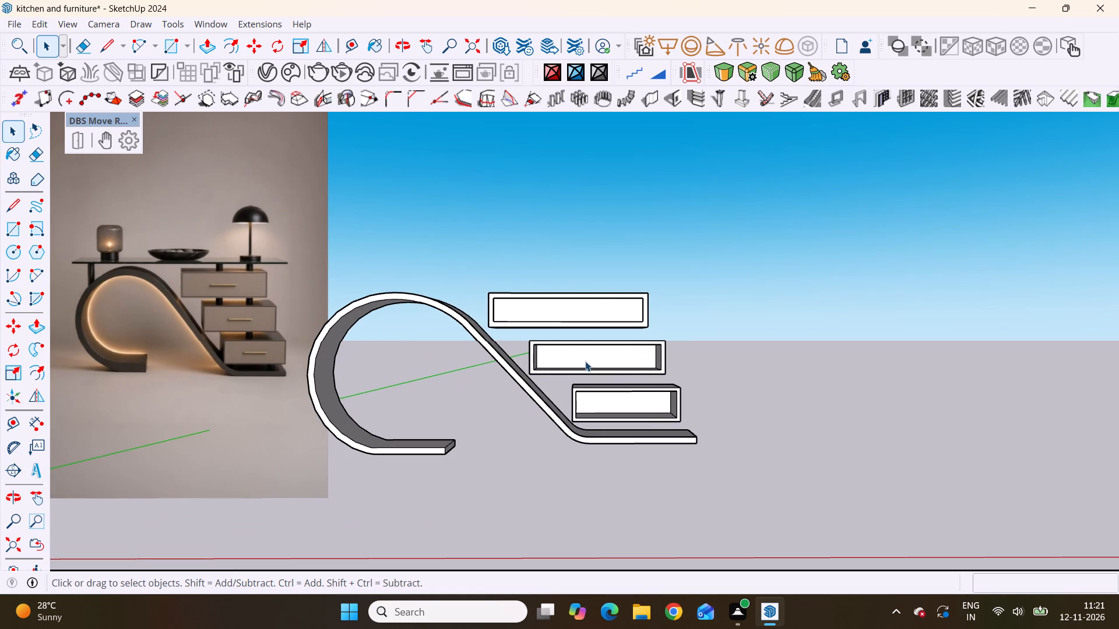
pyautogui.scroll(4, 585, 361)
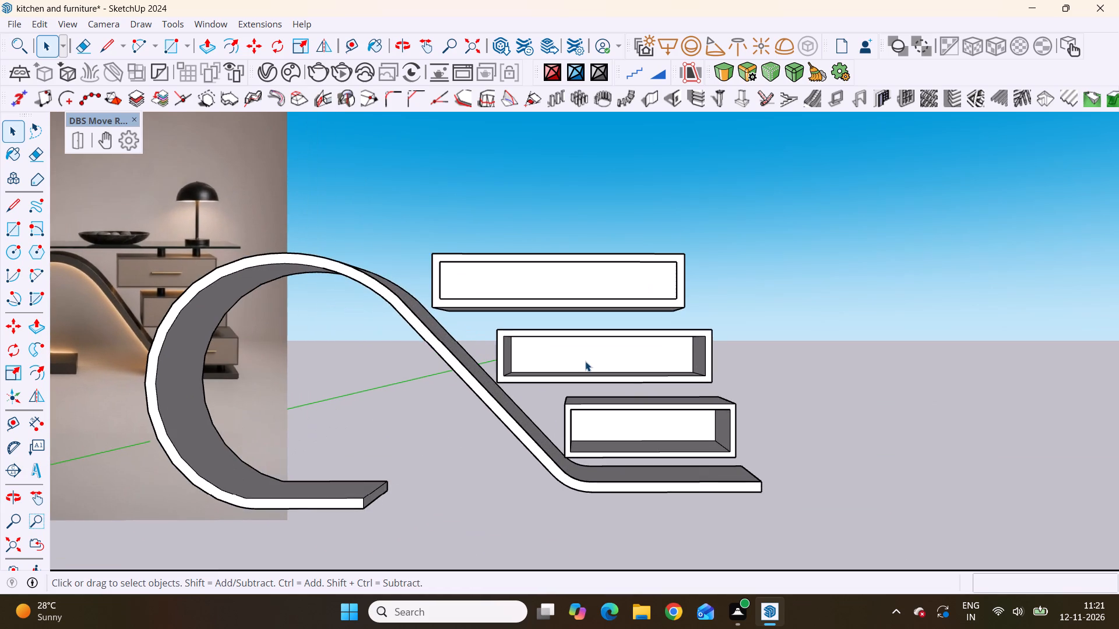
pyautogui.scroll(-5, 585, 361)
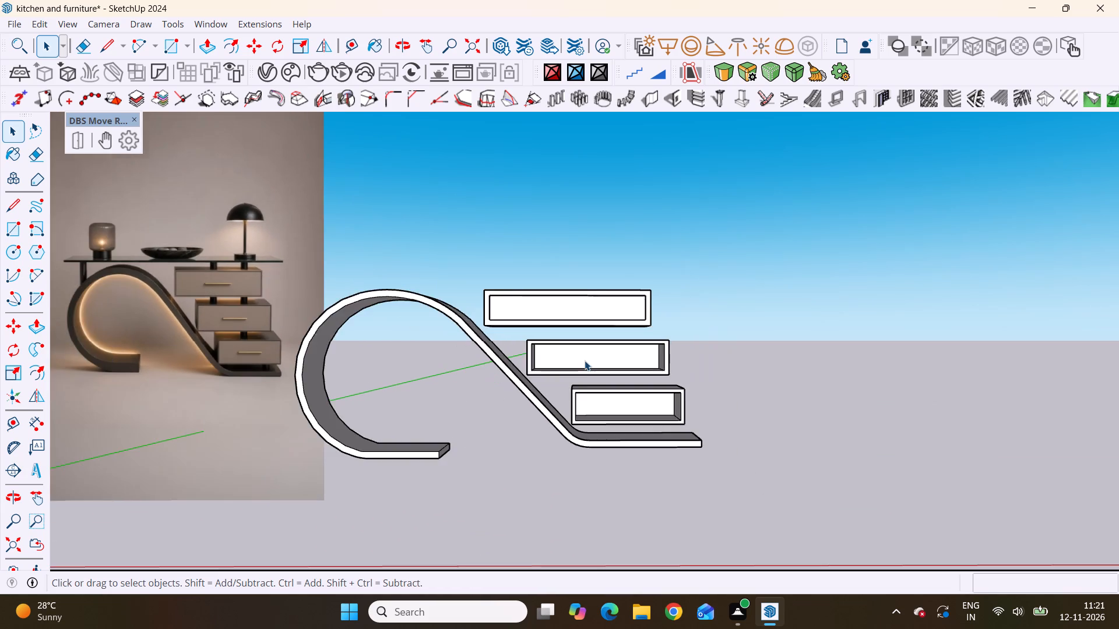
pyautogui.scroll(-4, 585, 361)
pyautogui.moveTo(617, 366); pyautogui.dragTo(587, 445, button='middle')
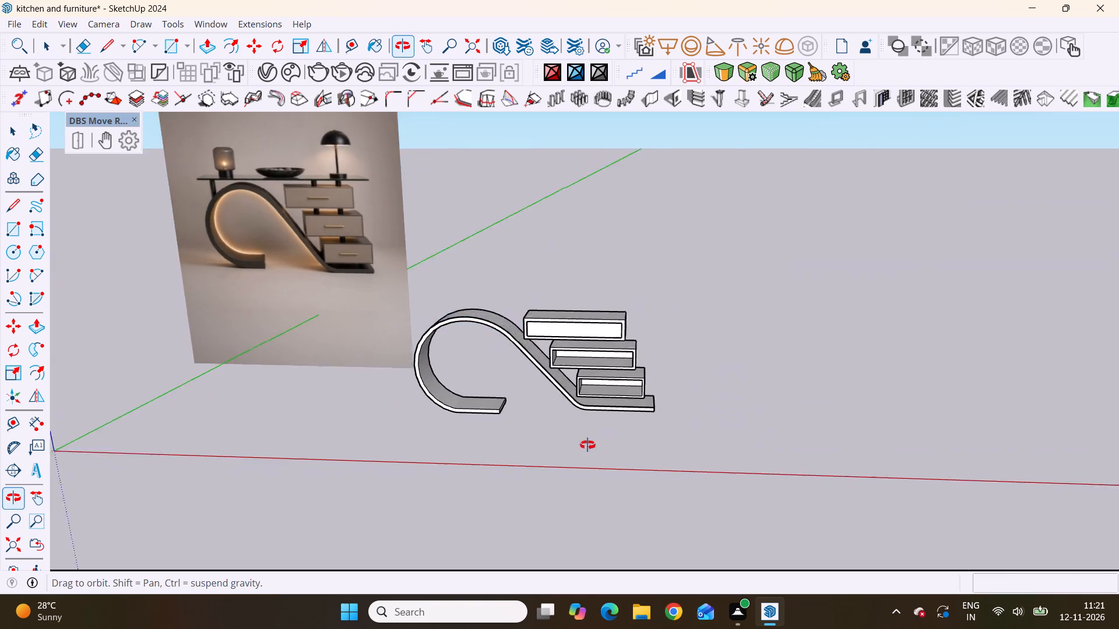
pyautogui.moveTo(587, 445); pyautogui.dragTo(686, 374, button='middle')
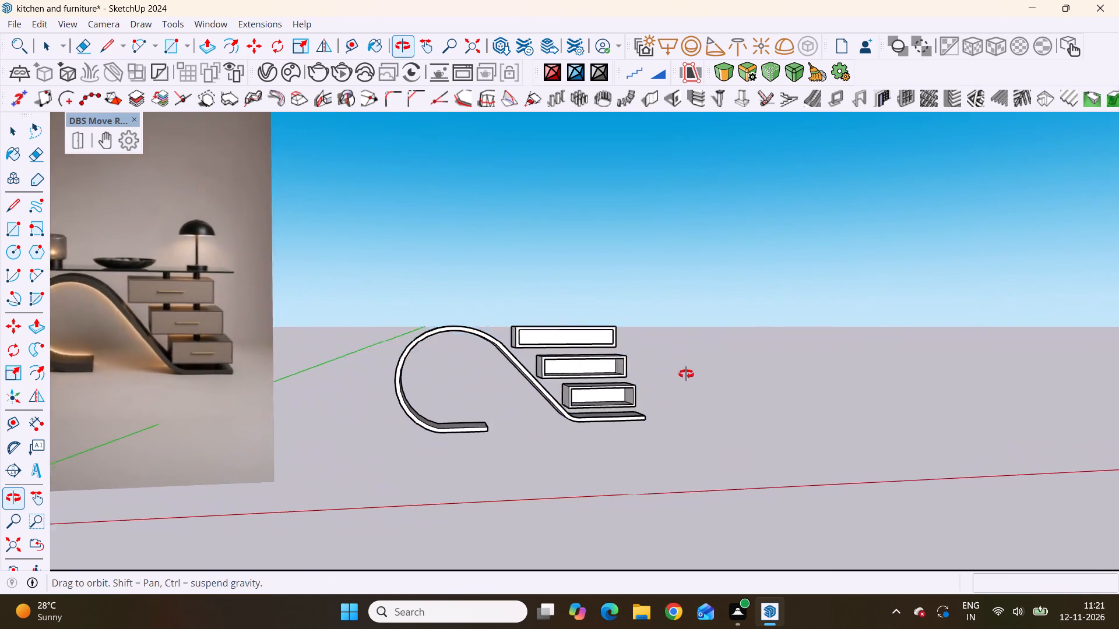
pyautogui.moveTo(686, 374); pyautogui.dragTo(547, 291, button='middle')
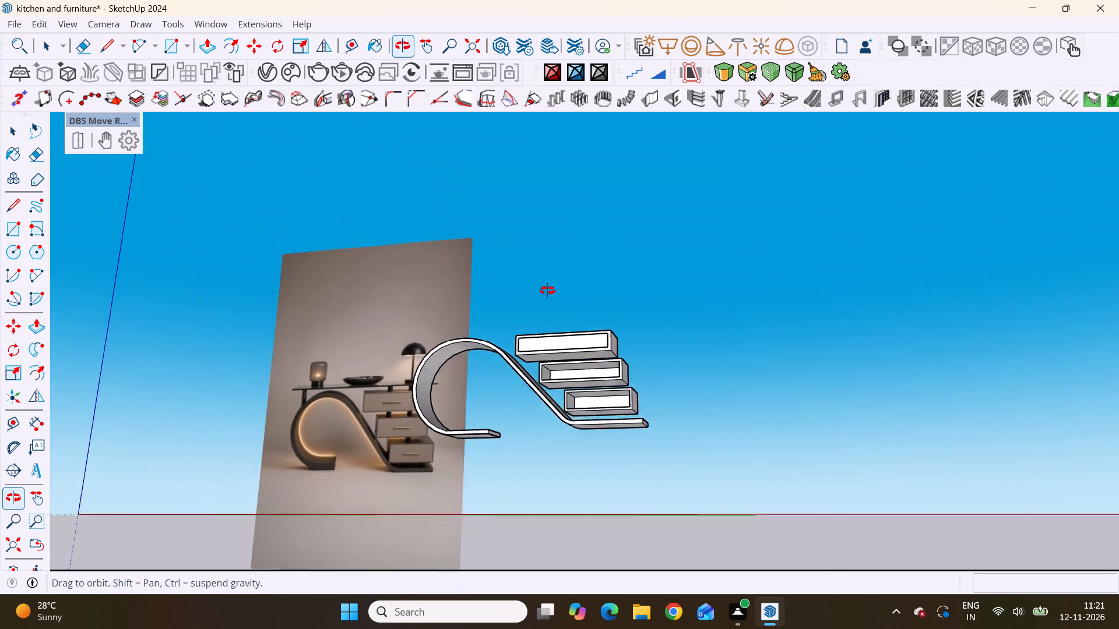
pyautogui.moveTo(547, 291); pyautogui.dragTo(606, 386, button='middle')
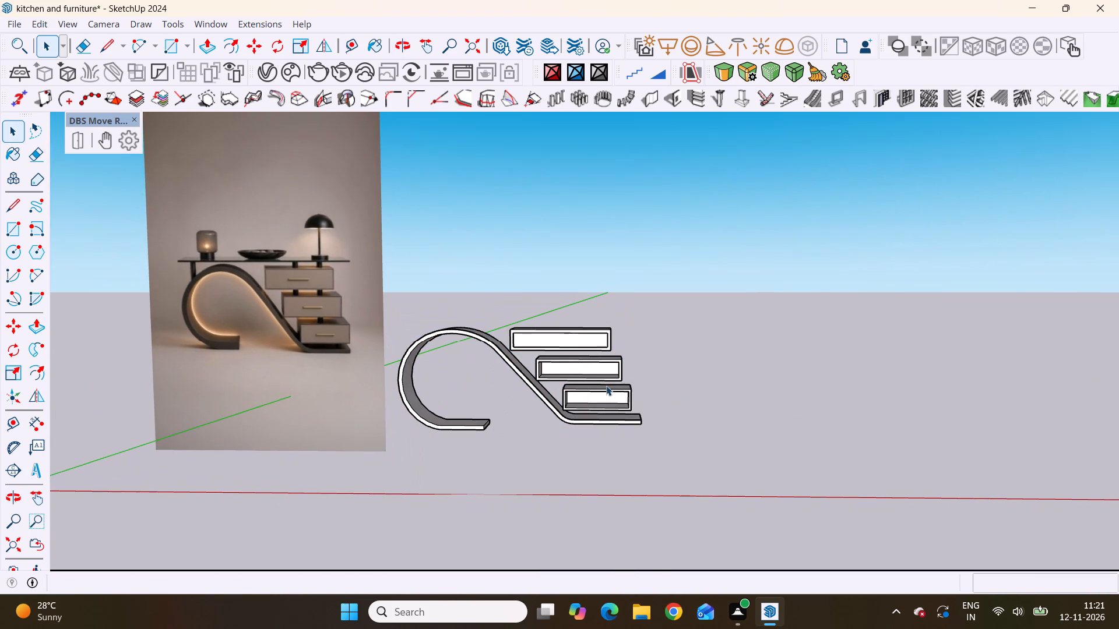
pyautogui.scroll(5, 555, 373)
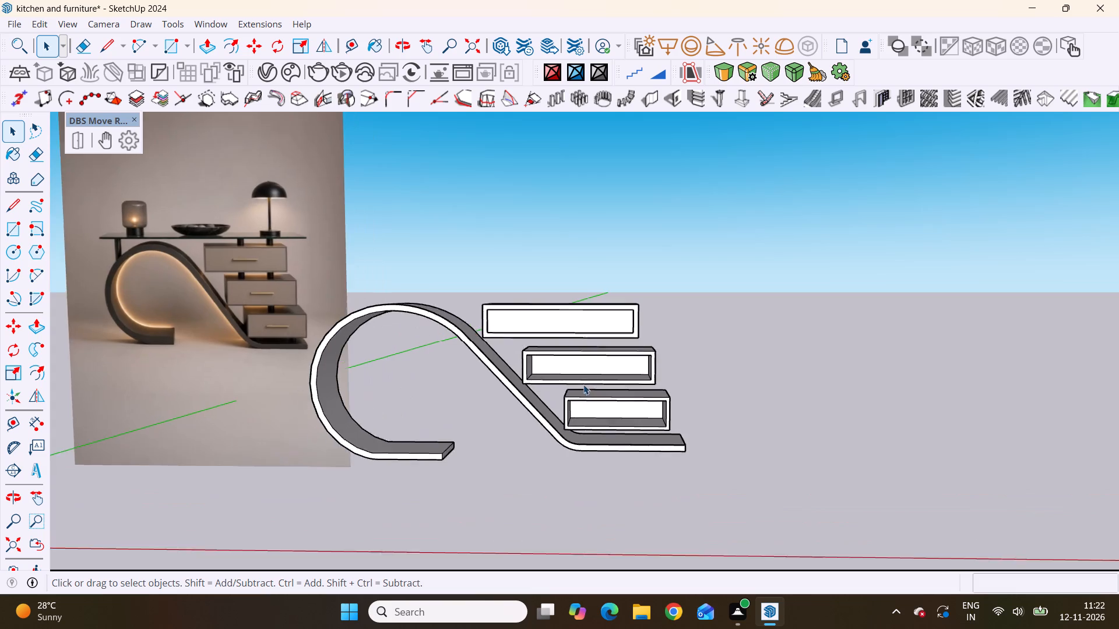
pyautogui.scroll(2, 583, 384)
pyautogui.scroll(-12, 581, 385)
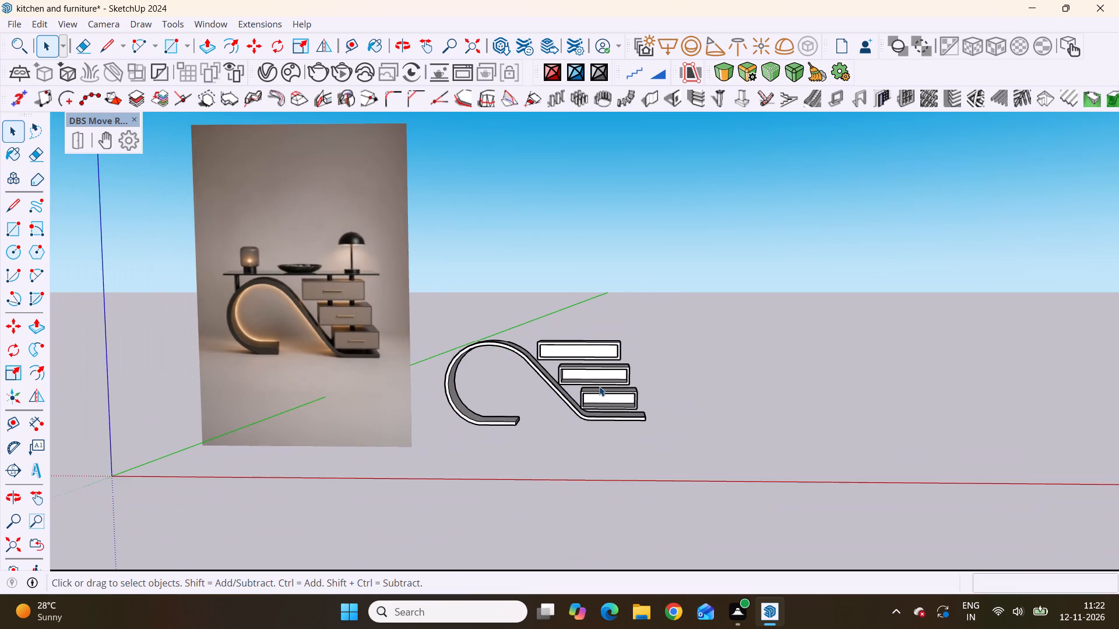
pyautogui.scroll(-1, 599, 386)
pyautogui.moveTo(567, 361); pyautogui.dragTo(628, 332, button='middle')
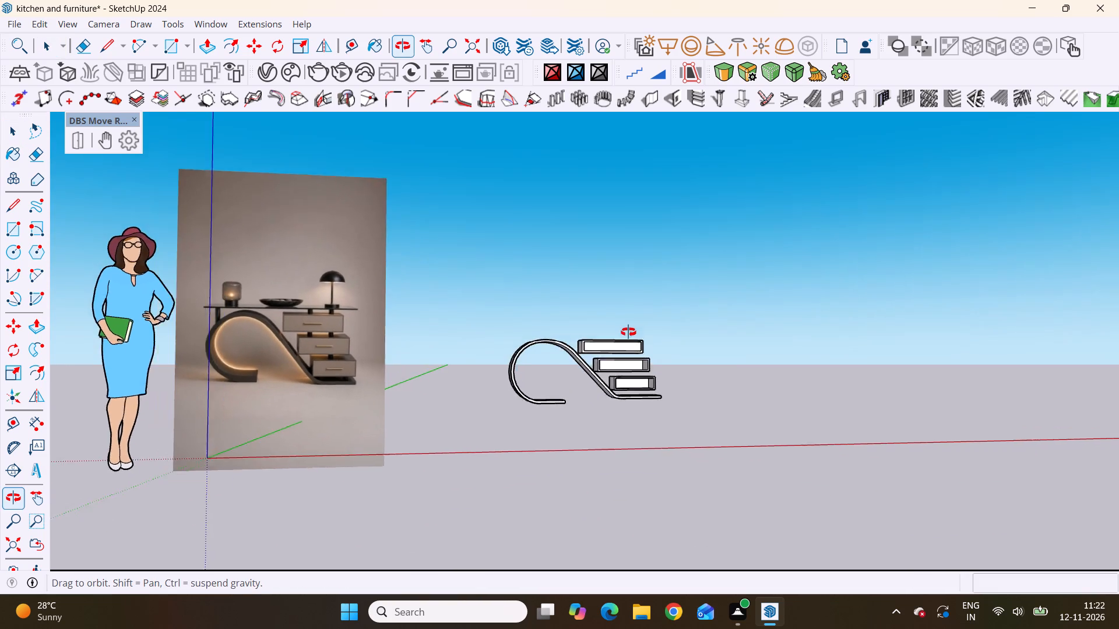
pyautogui.moveTo(628, 332); pyautogui.dragTo(619, 367, button='middle')
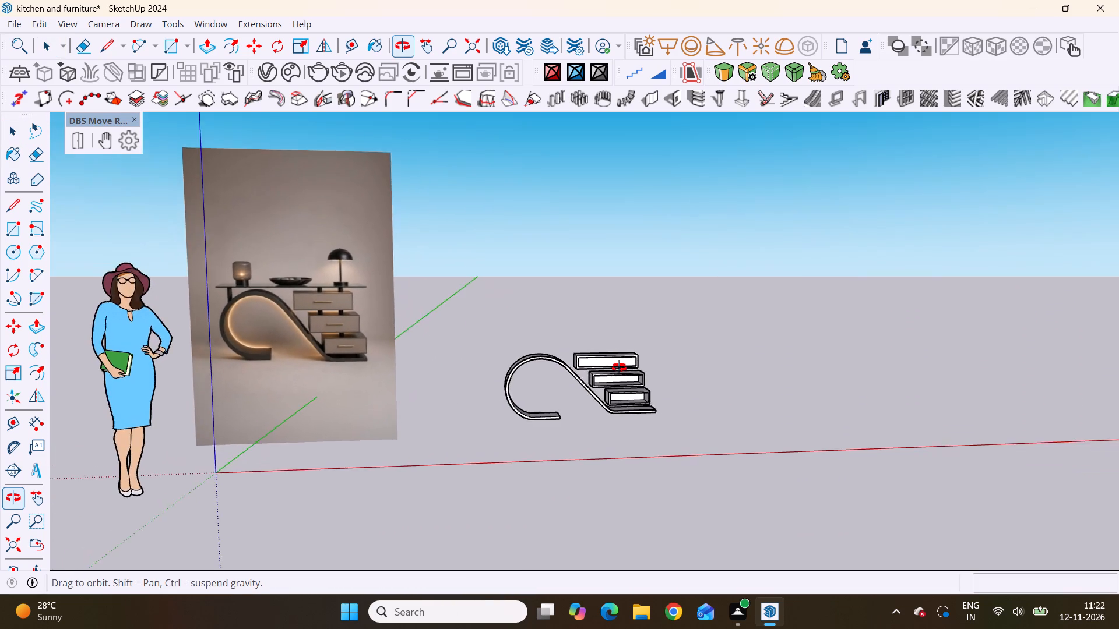
# Draw a rectangle about 3 9/16" by 1' 1 7/16" across the bottom drawer box's opening, between its opposite inner corners.
pyautogui.moveTo(619, 367); pyautogui.dragTo(610, 362, button='middle')
pyautogui.scroll(11, 641, 391)
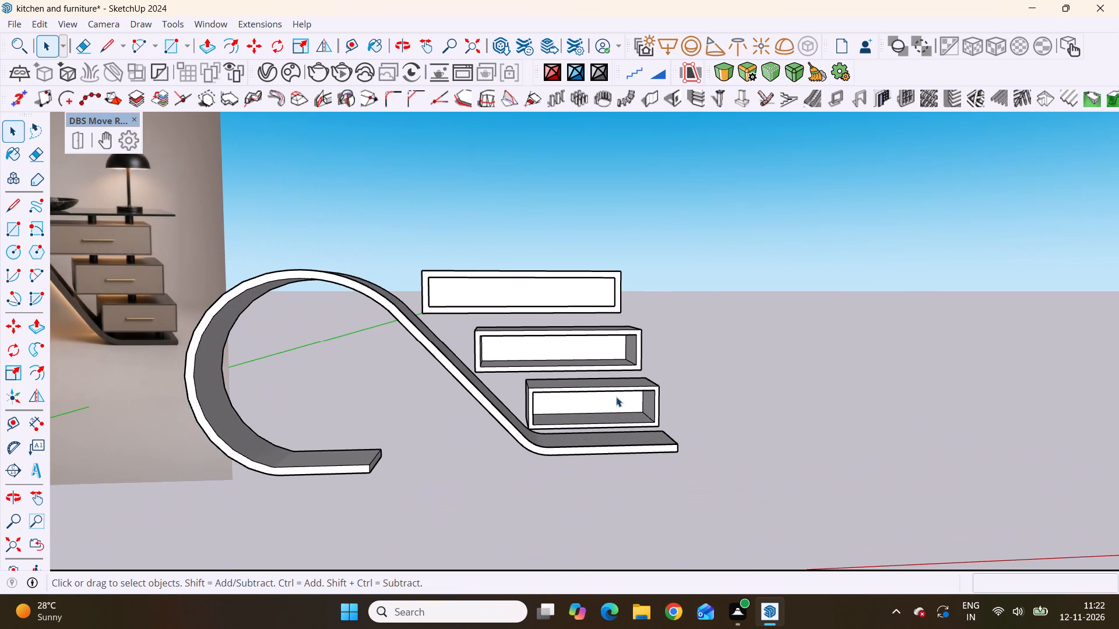
pyautogui.scroll(3, 487, 382)
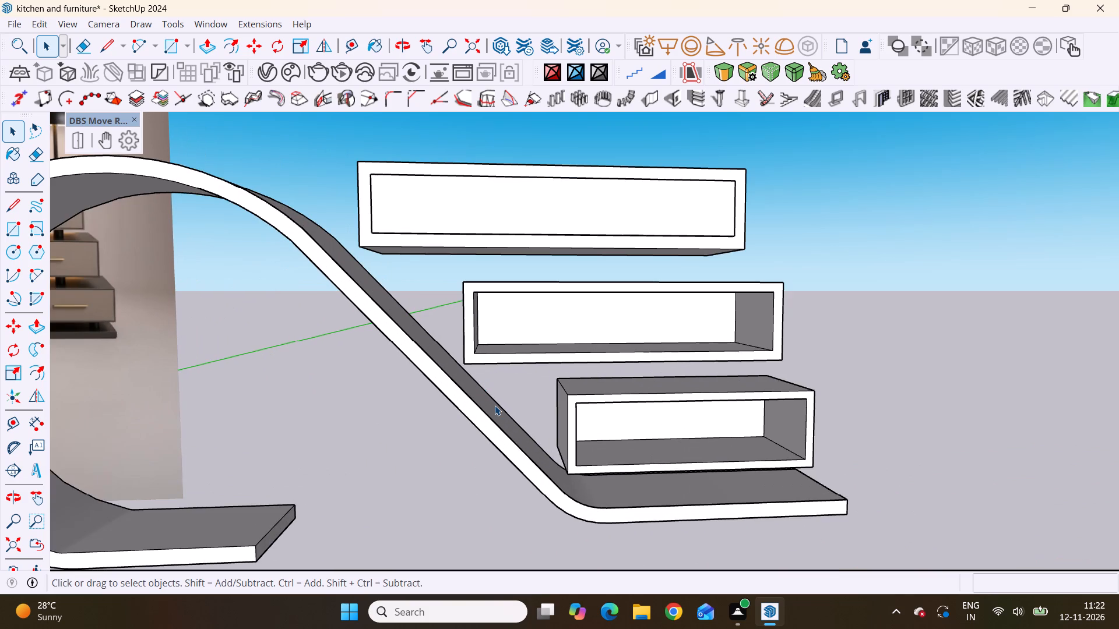
pyautogui.scroll(-4, 563, 401)
pyautogui.press('r')
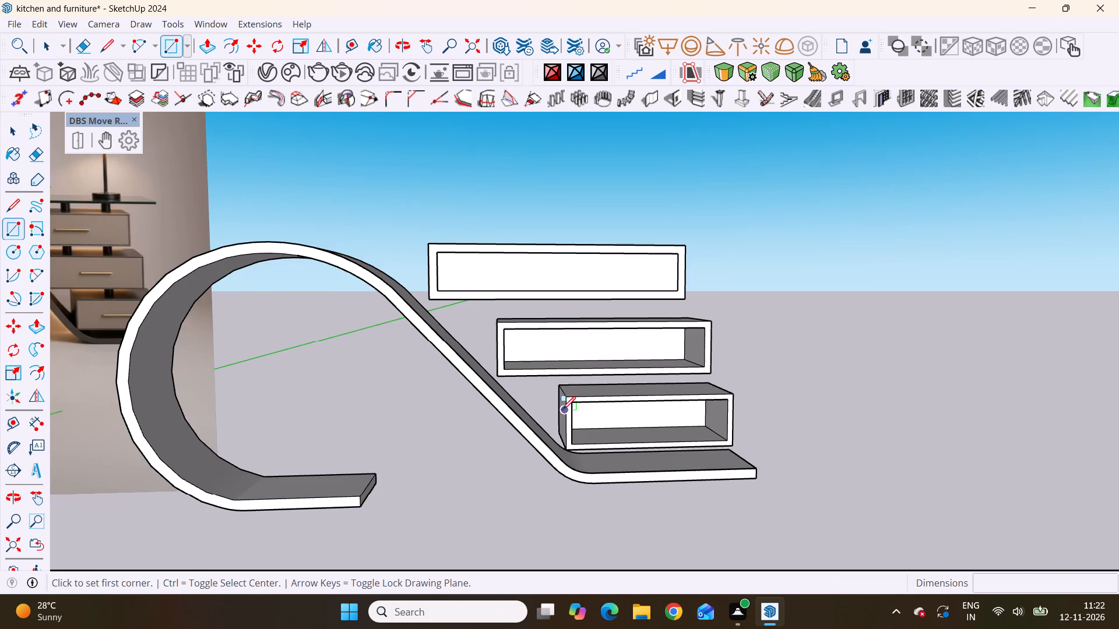
pyautogui.scroll(2, 562, 427)
pyautogui.click(576, 397)
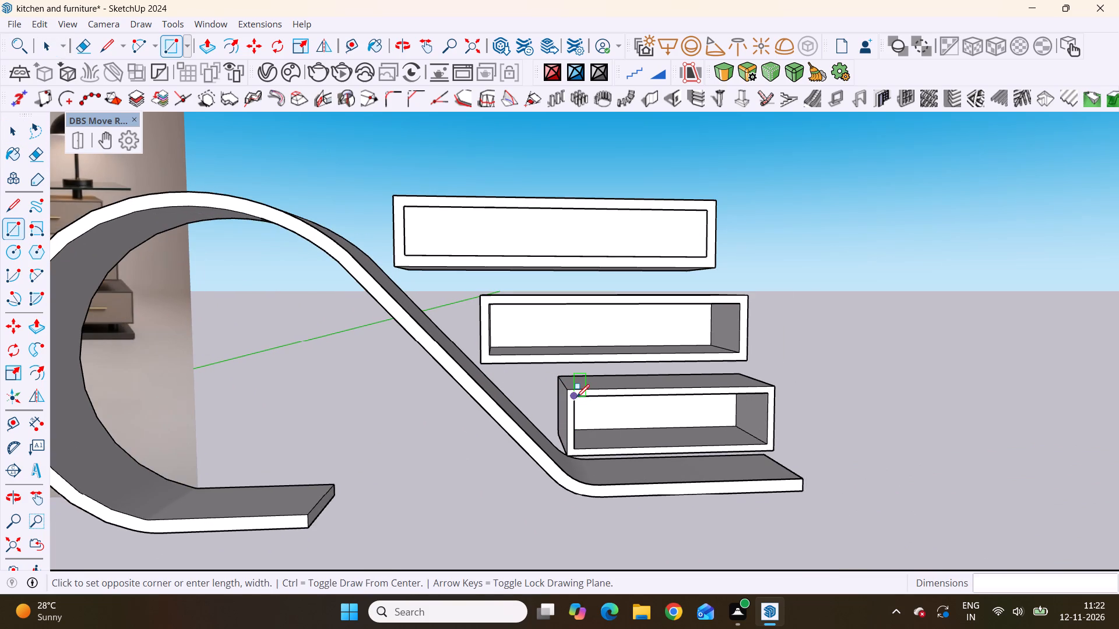
pyautogui.click(769, 445)
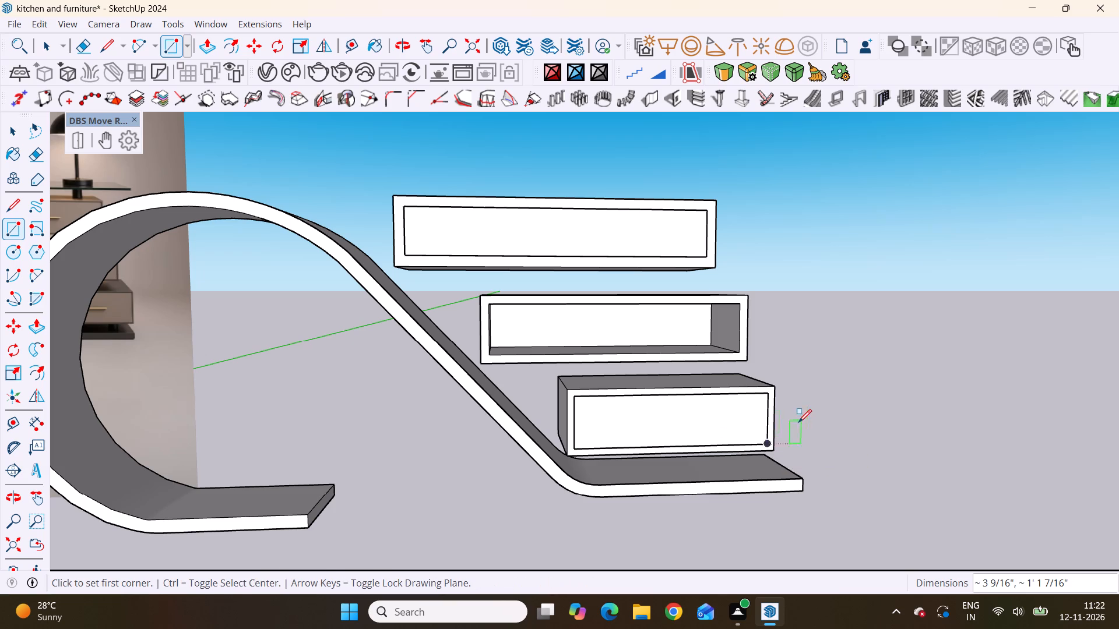
# Select the new face in the bottom drawer opening with its edges and make it a group.
pyautogui.press('space')
pyautogui.doubleClick(728, 413)
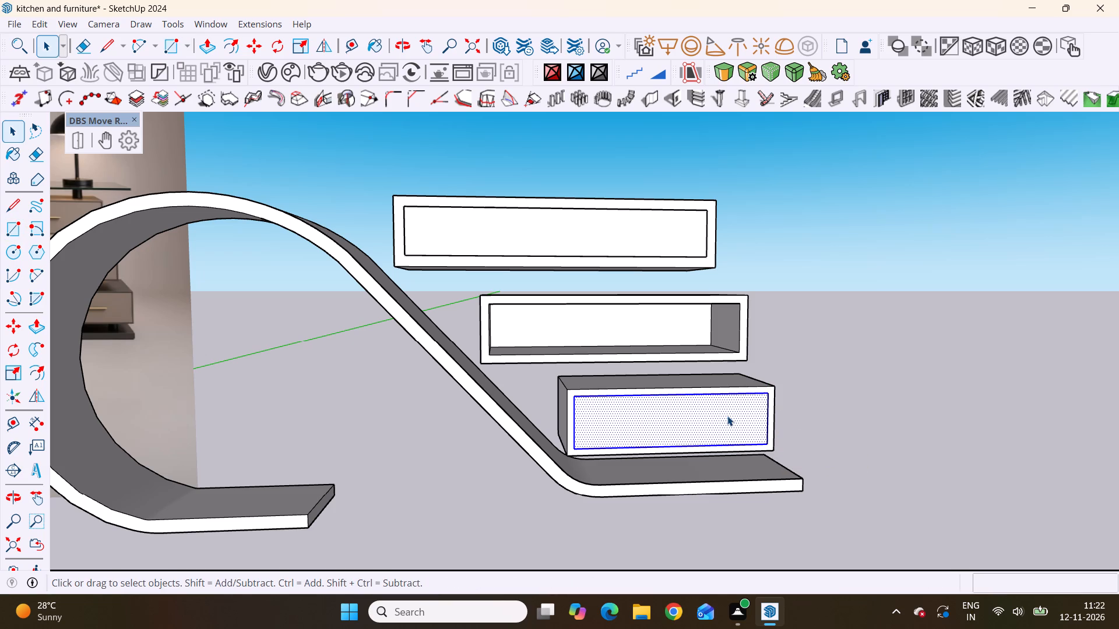
pyautogui.rightClick(729, 416)
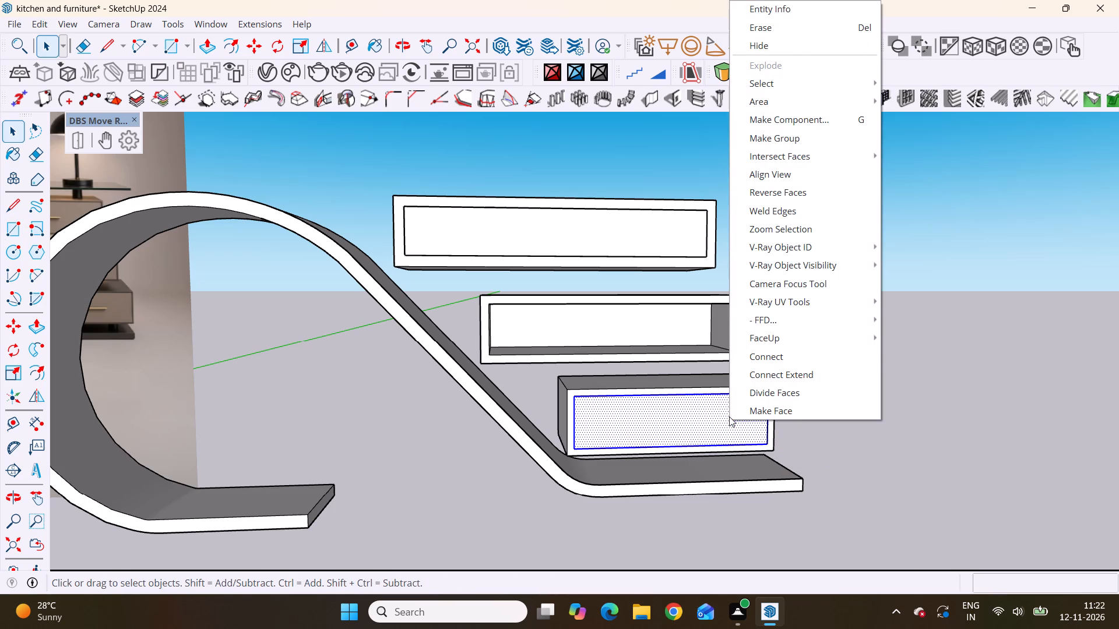
pyautogui.click(768, 141)
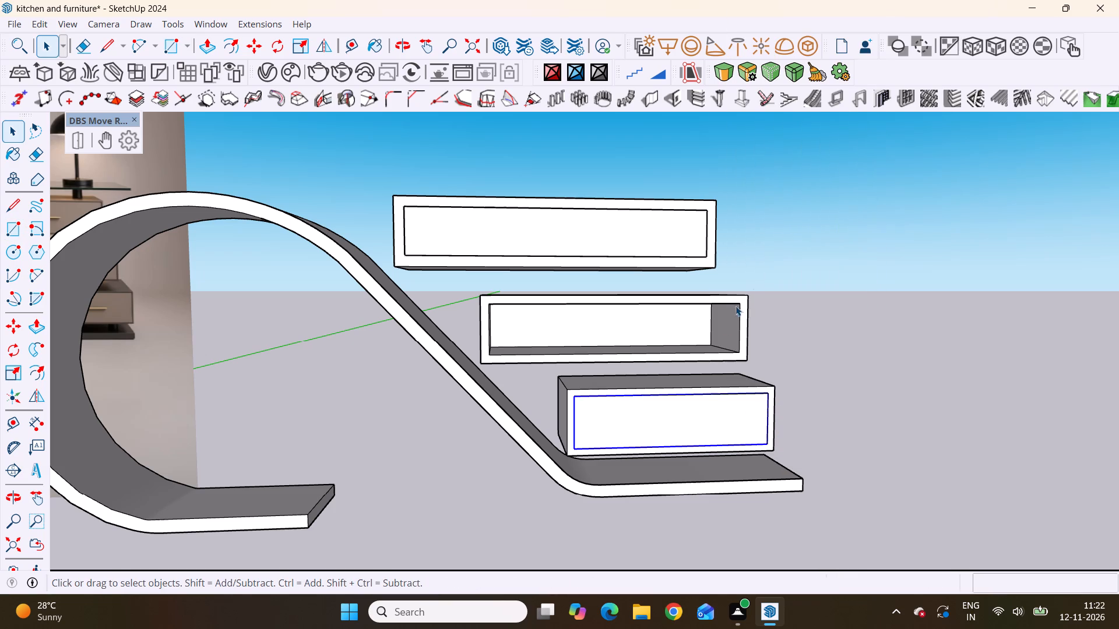
# Inside the bottom drawer front's group, pull the face outward 5/16" with Push/Pull, then leave the group.
pyautogui.click(690, 413)
pyautogui.doubleClick(692, 419)
pyautogui.click(692, 419)
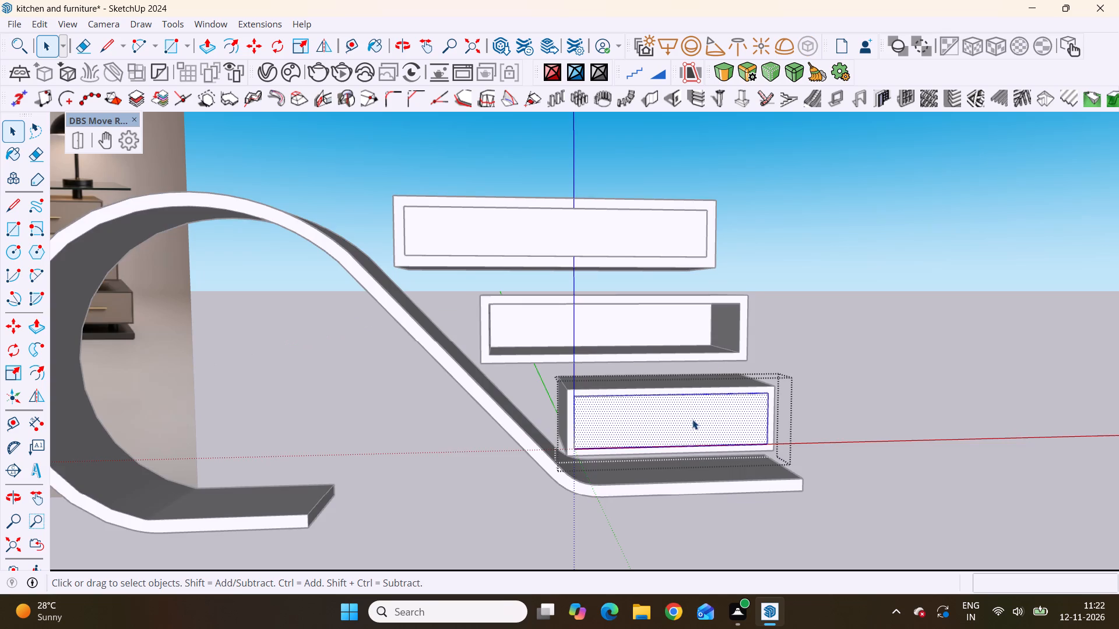
pyautogui.press('p')
pyautogui.click(693, 419)
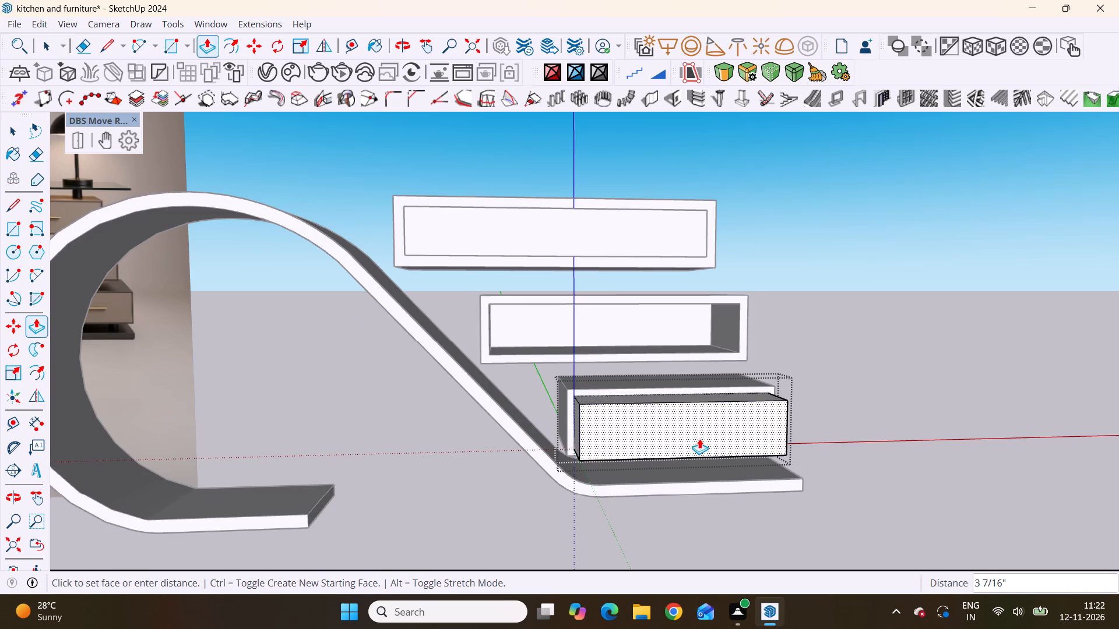
pyautogui.scroll(-5, 695, 429)
pyautogui.moveTo(742, 427); pyautogui.dragTo(445, 507, button='middle')
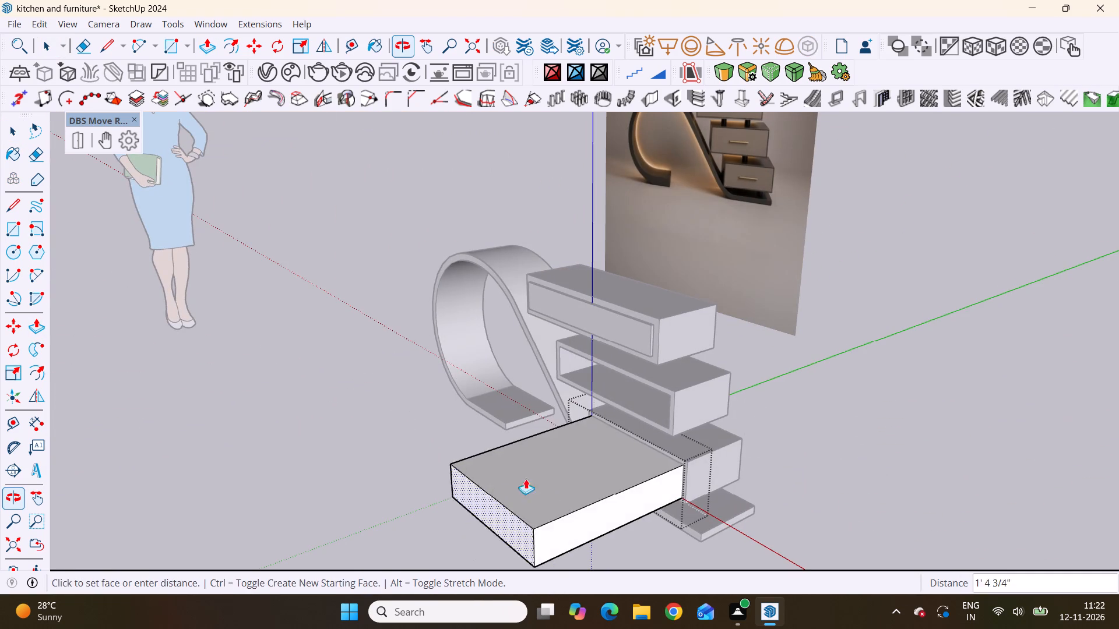
pyautogui.scroll(5, 648, 476)
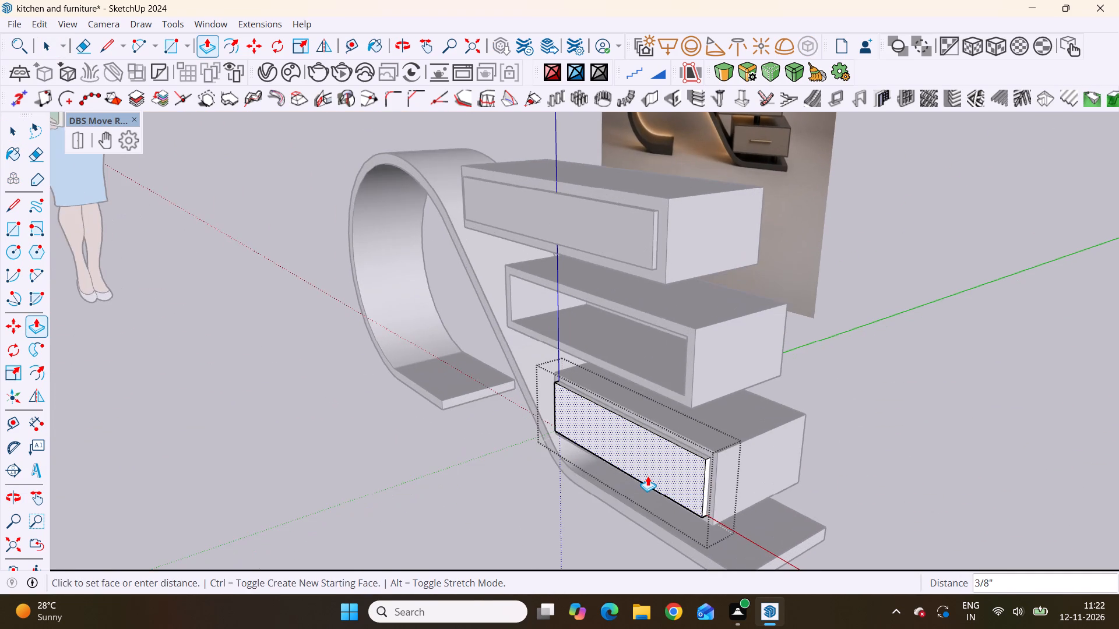
pyautogui.scroll(3, 648, 476)
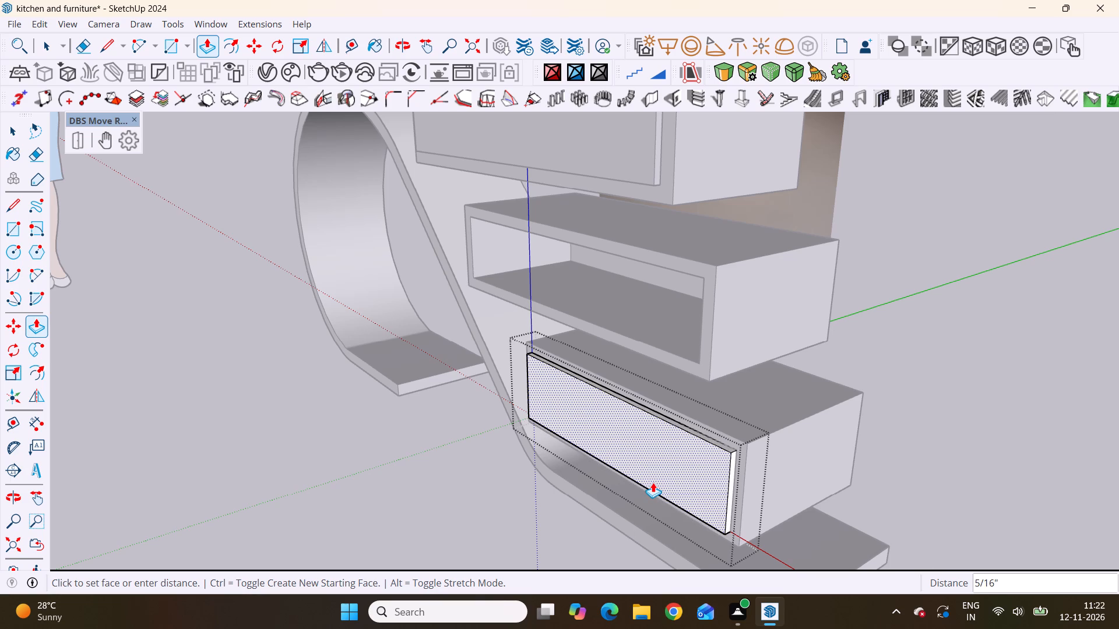
pyautogui.click(653, 482)
pyautogui.scroll(-8, 778, 465)
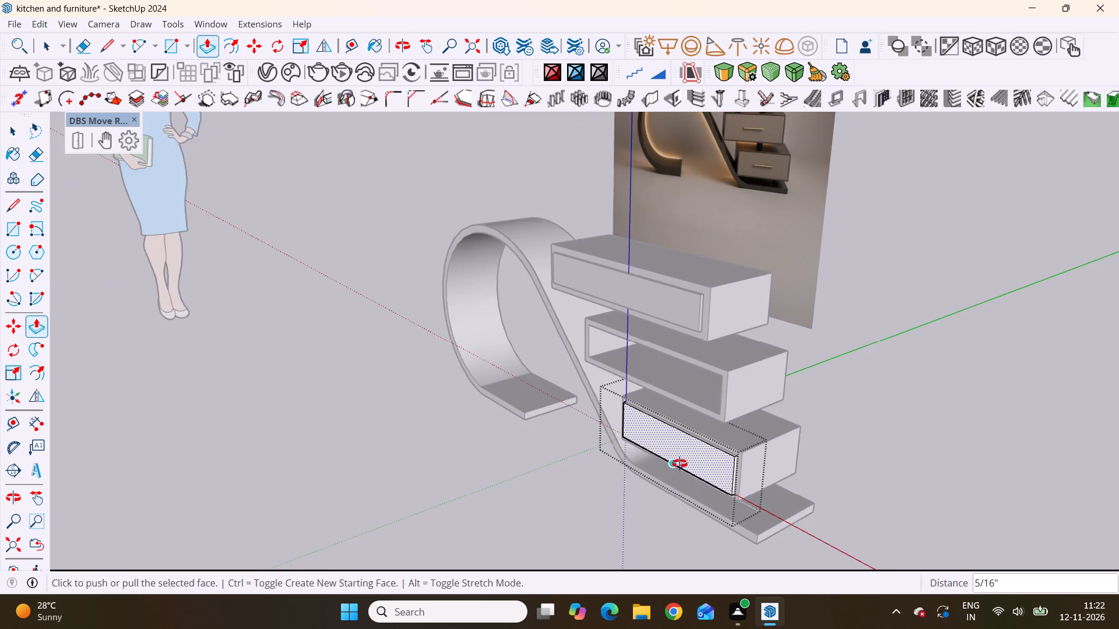
pyautogui.moveTo(680, 464); pyautogui.dragTo(845, 424, button='middle')
pyautogui.scroll(1, 726, 474)
pyautogui.press('space')
pyautogui.click(878, 388)
# Examine the bottom drawer front and the drawer stack from several angles against the reference image.
pyautogui.scroll(-2, 704, 437)
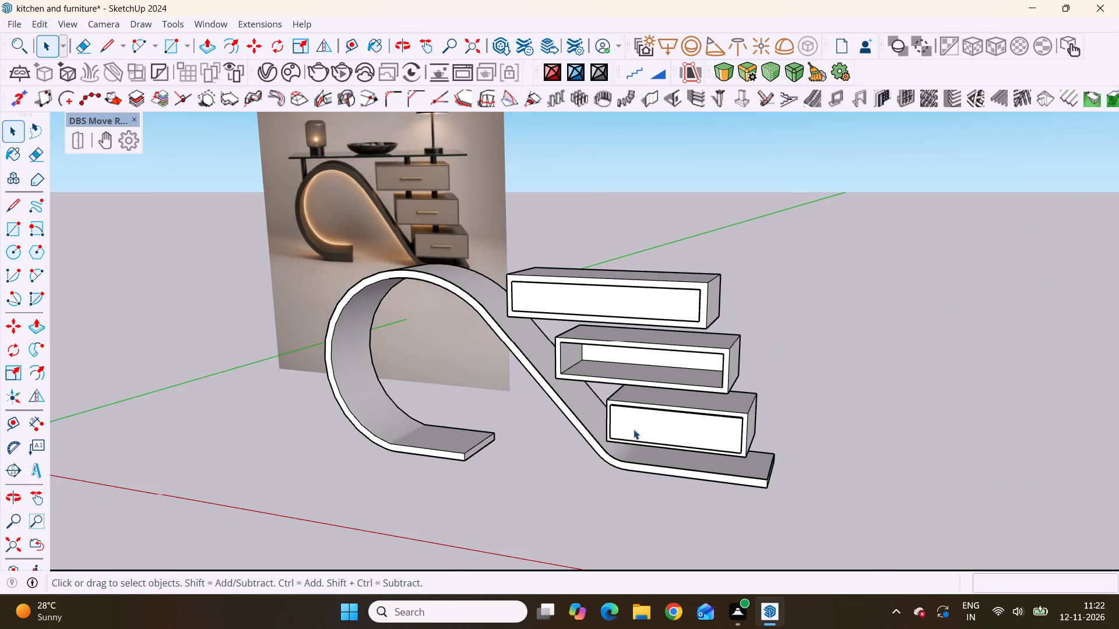
pyautogui.moveTo(632, 429); pyautogui.dragTo(1070, 394, button='middle')
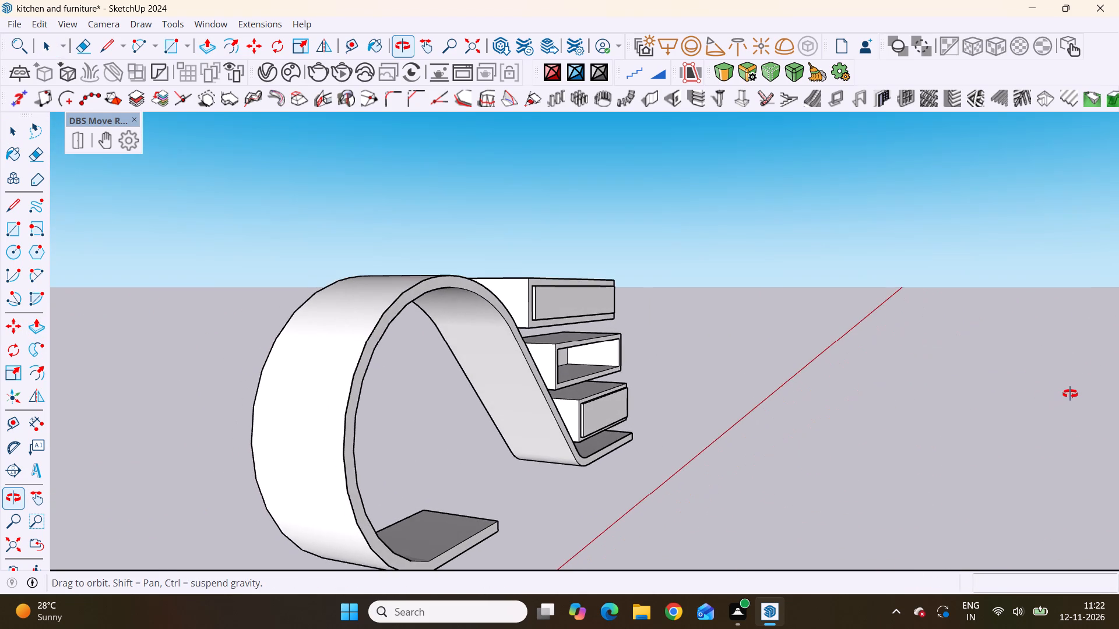
pyautogui.moveTo(1070, 394); pyautogui.dragTo(696, 377, button='middle')
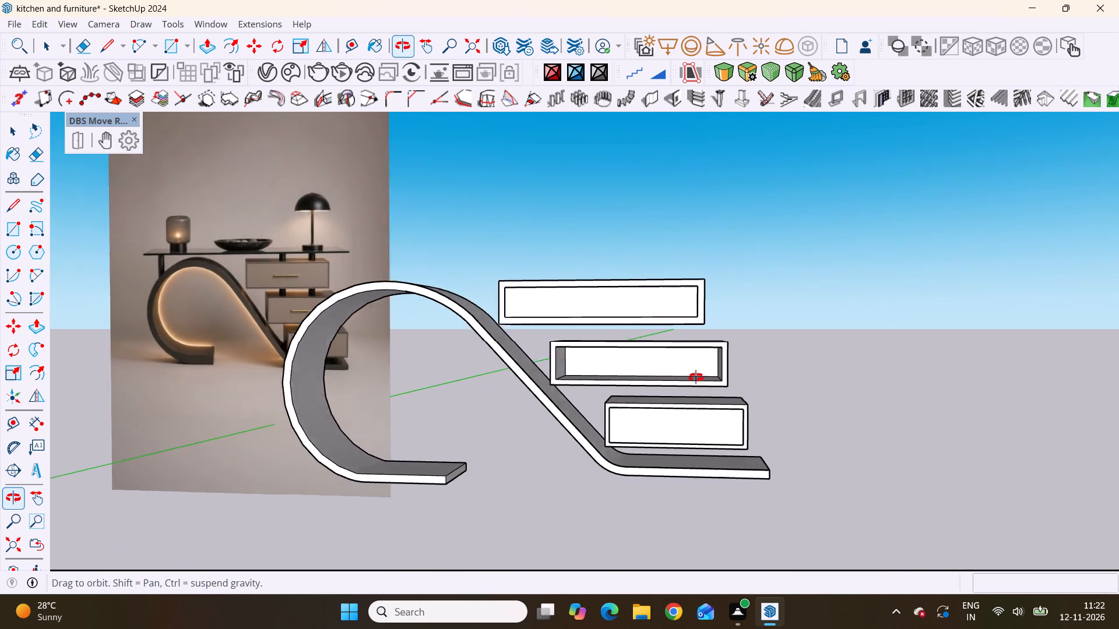
pyautogui.moveTo(696, 377); pyautogui.dragTo(737, 386, button='middle')
pyautogui.scroll(6, 565, 387)
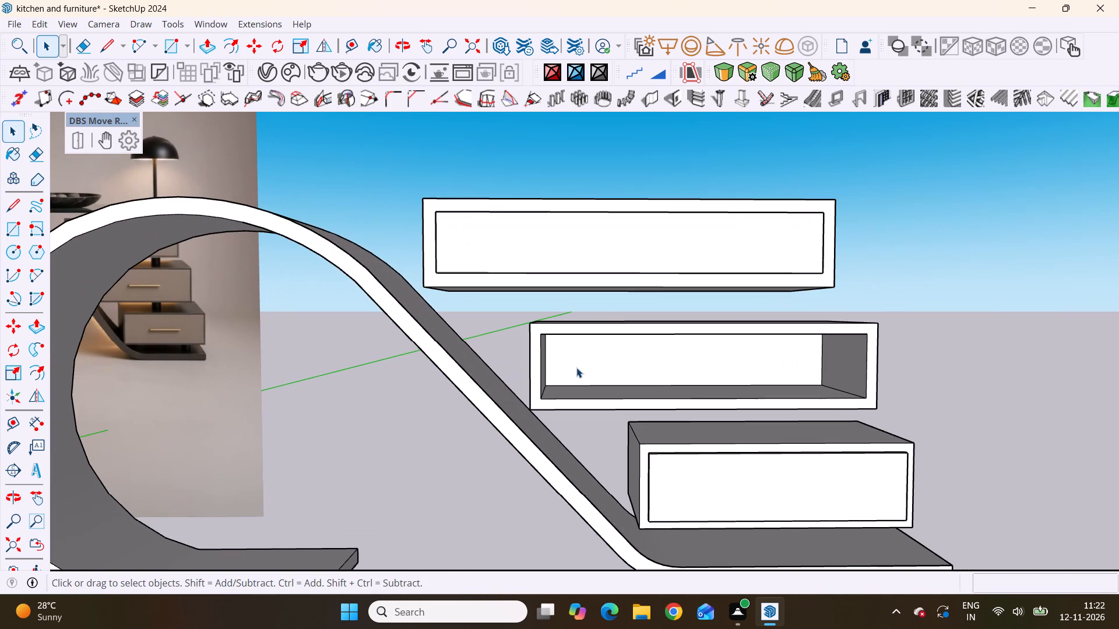
pyautogui.click(706, 504)
pyautogui.scroll(-3, 765, 467)
pyautogui.moveTo(814, 494); pyautogui.dragTo(413, 432, button='middle')
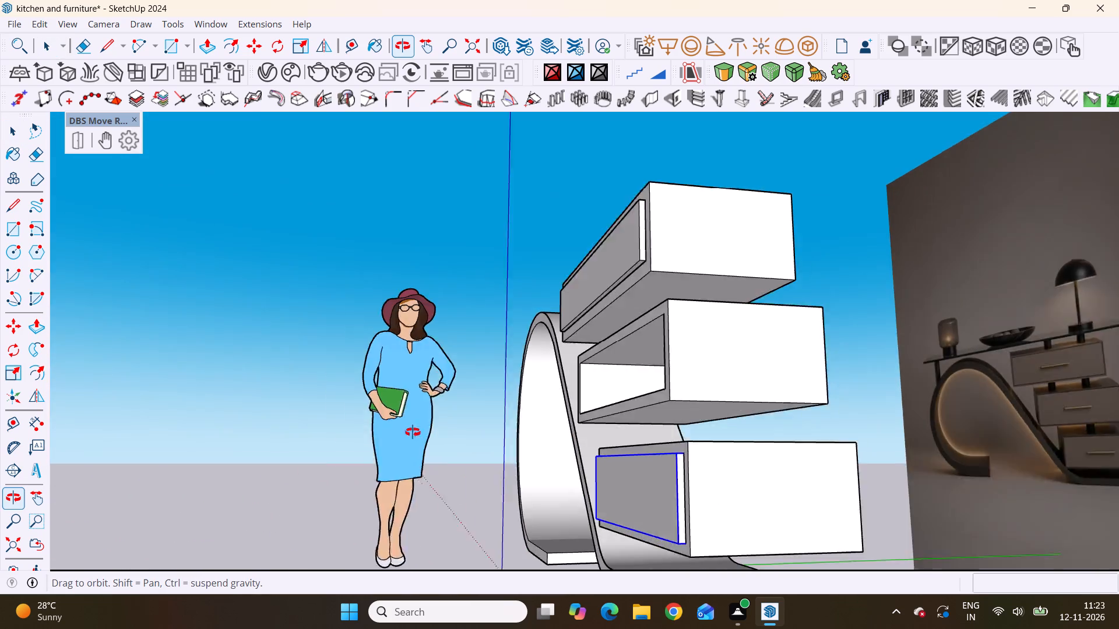
pyautogui.moveTo(413, 432); pyautogui.dragTo(599, 328, button='middle')
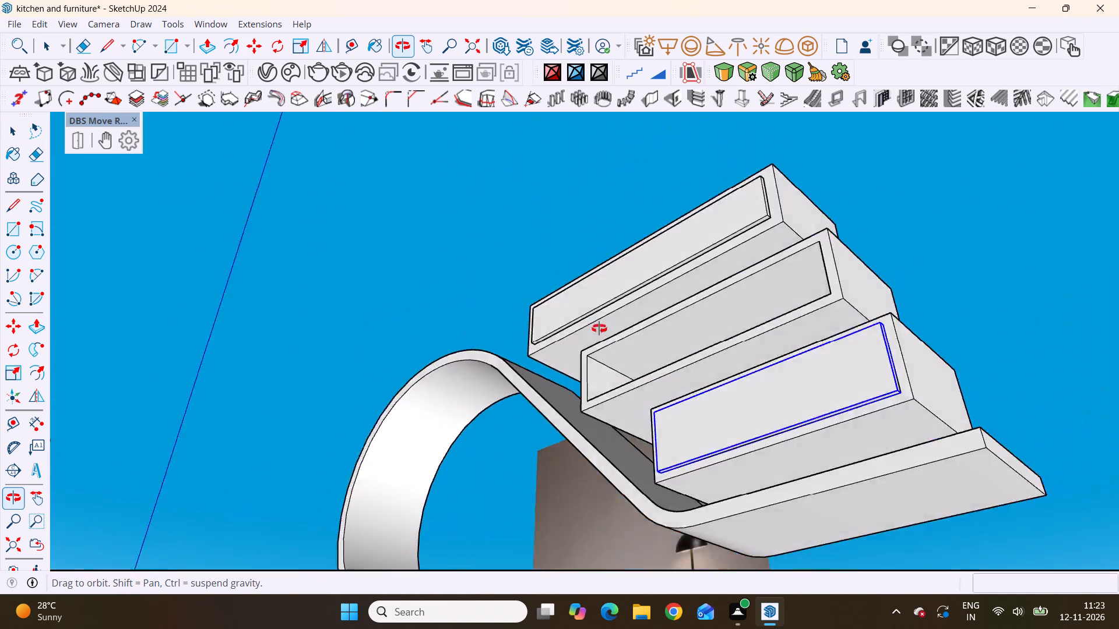
pyautogui.moveTo(599, 328); pyautogui.dragTo(685, 487, button='middle')
pyautogui.scroll(-9, 685, 487)
pyautogui.moveTo(678, 440); pyautogui.dragTo(730, 501, button='middle')
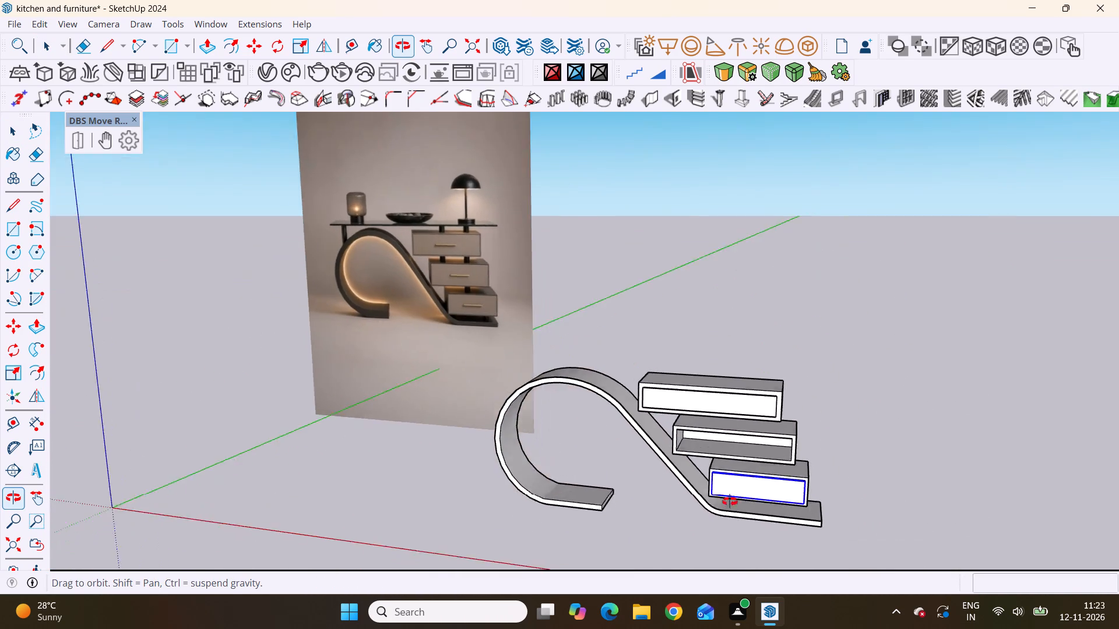
pyautogui.moveTo(730, 501); pyautogui.dragTo(723, 519, button='middle')
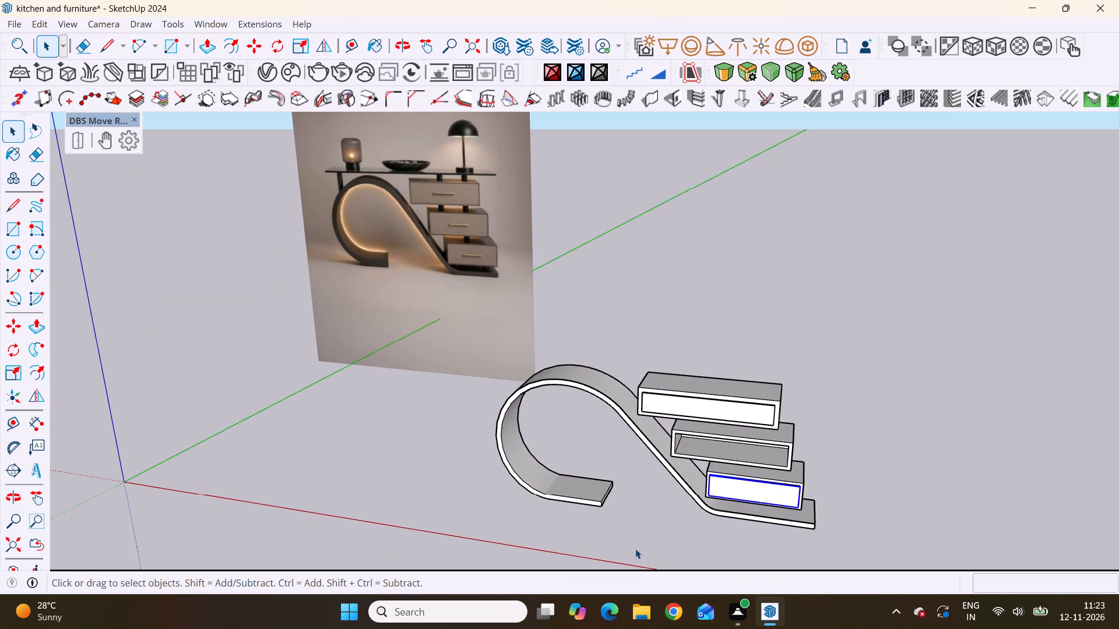
pyautogui.scroll(-4, 795, 498)
pyautogui.scroll(-2, 881, 419)
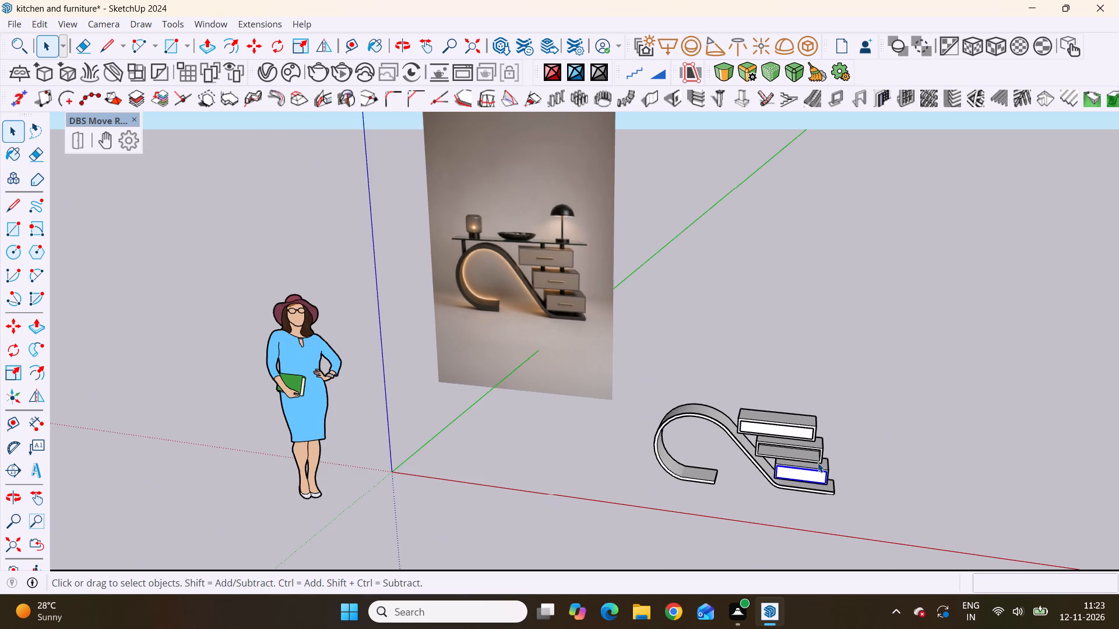
pyautogui.moveTo(823, 460); pyautogui.dragTo(810, 349, button='middle')
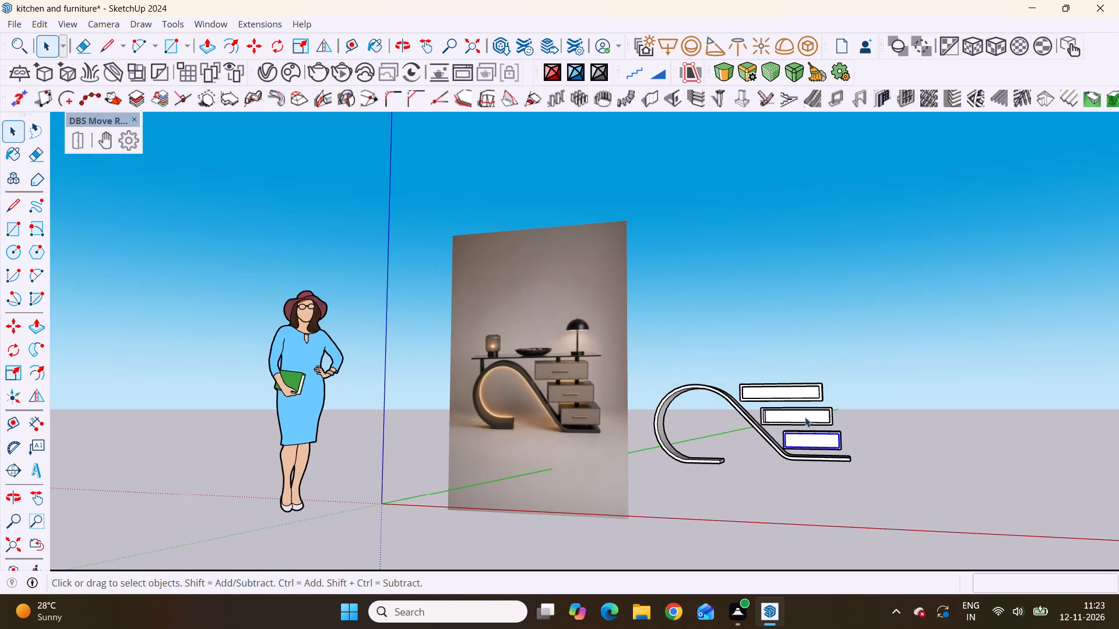
pyautogui.scroll(7, 829, 402)
pyautogui.scroll(3, 729, 436)
pyautogui.moveTo(733, 440); pyautogui.dragTo(749, 446, button='middle')
pyautogui.scroll(1, 749, 446)
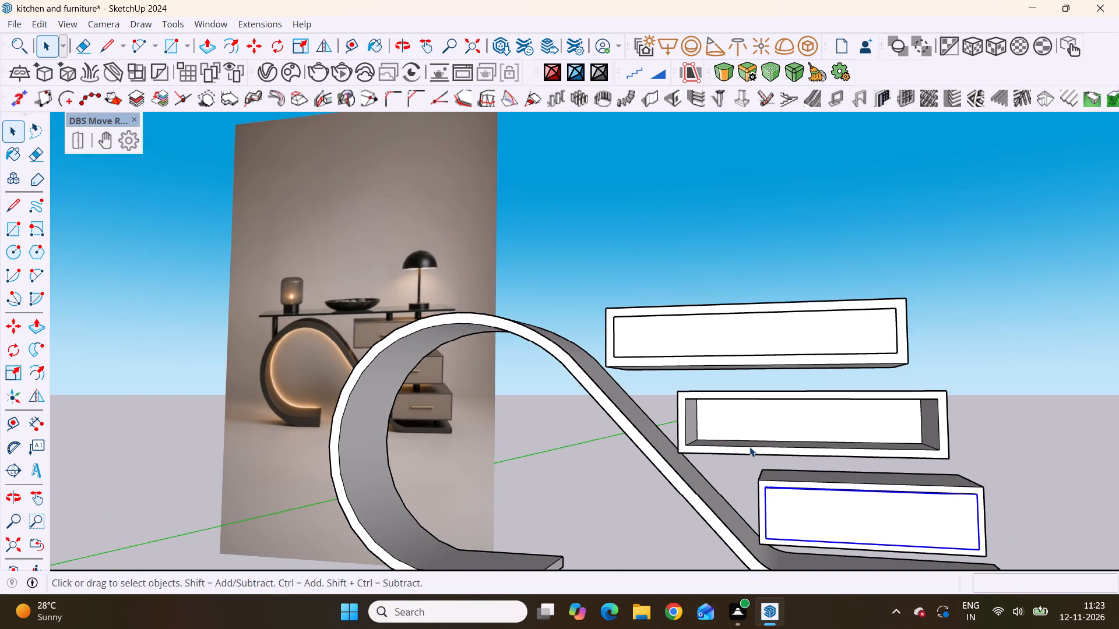
pyautogui.scroll(-5, 749, 447)
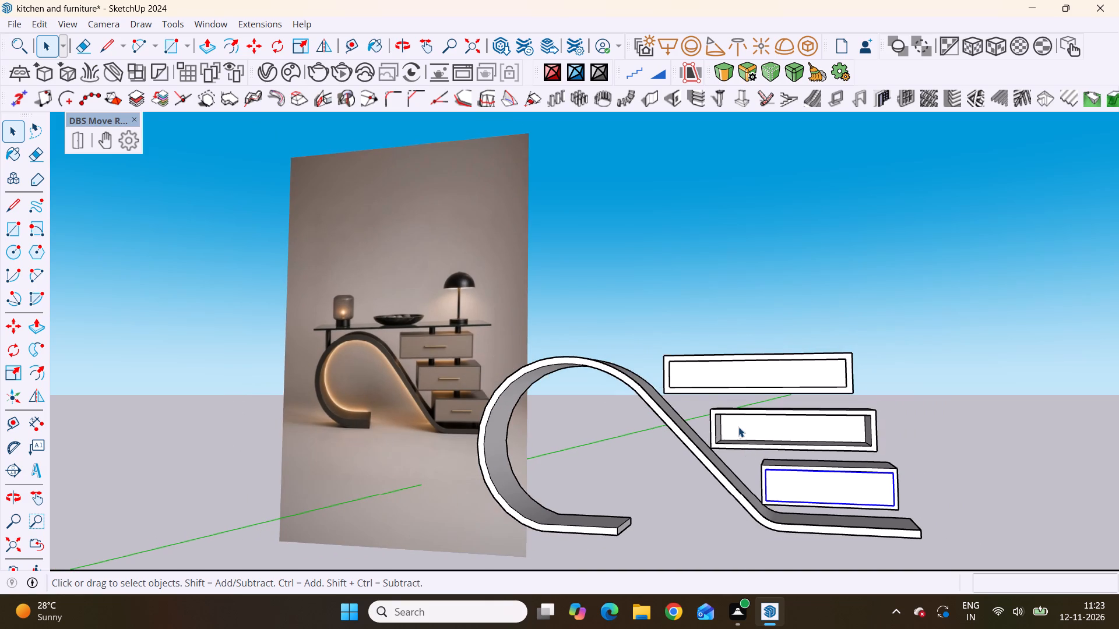
pyautogui.scroll(-3, 738, 427)
pyautogui.moveTo(737, 427); pyautogui.dragTo(738, 435, button='middle')
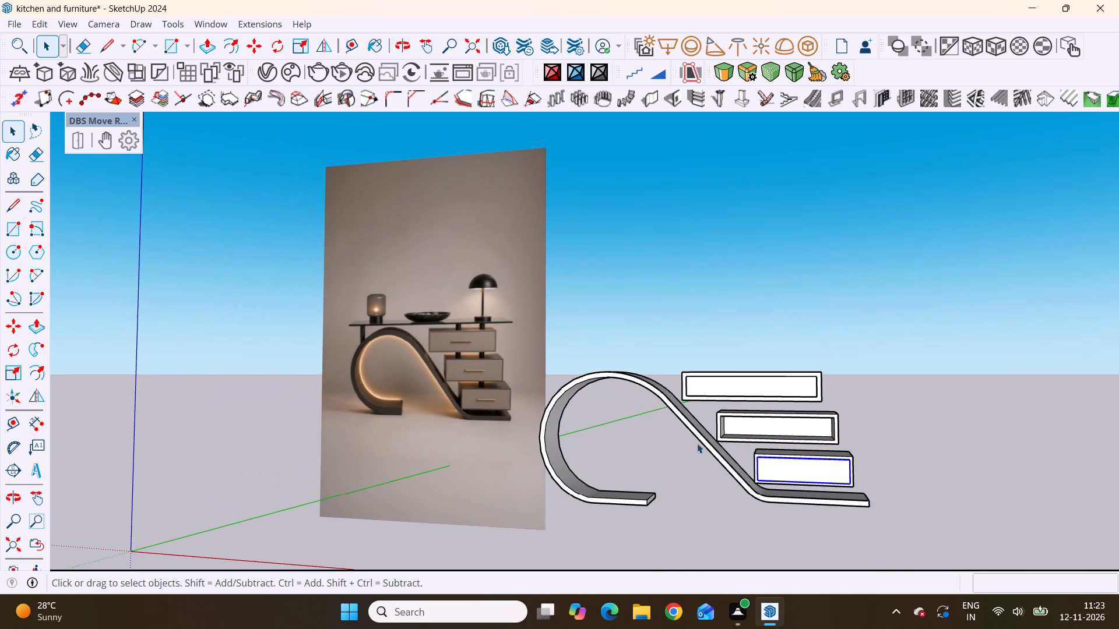
pyautogui.scroll(3, 733, 422)
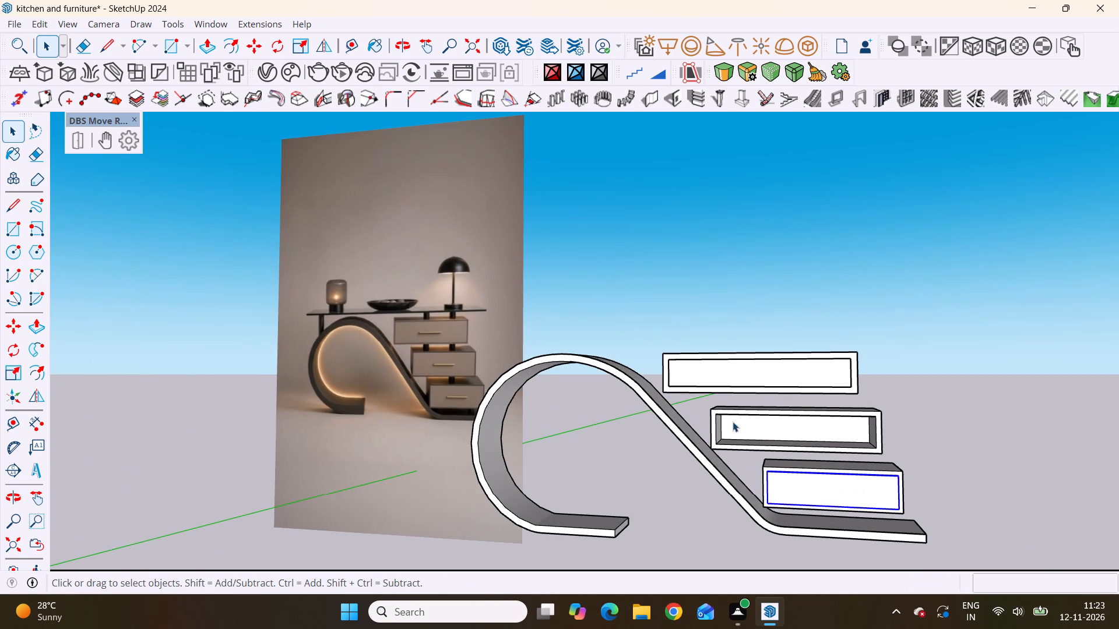
# Draw a rectangle about 3 3/8" by 1' 4 15/16" across the middle drawer box's opening, between its opposite inner corners.
pyautogui.press('r')
pyautogui.scroll(-6, 822, 422)
pyautogui.moveTo(822, 422); pyautogui.dragTo(858, 420, button='middle')
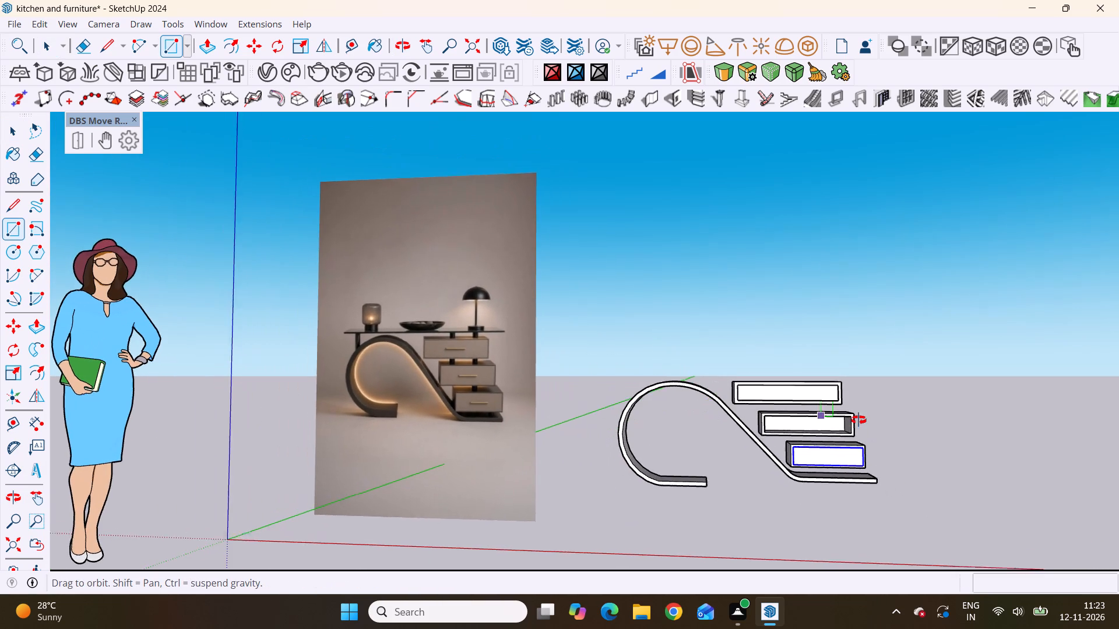
pyautogui.moveTo(858, 420); pyautogui.dragTo(864, 418, button='middle')
pyautogui.scroll(6, 812, 437)
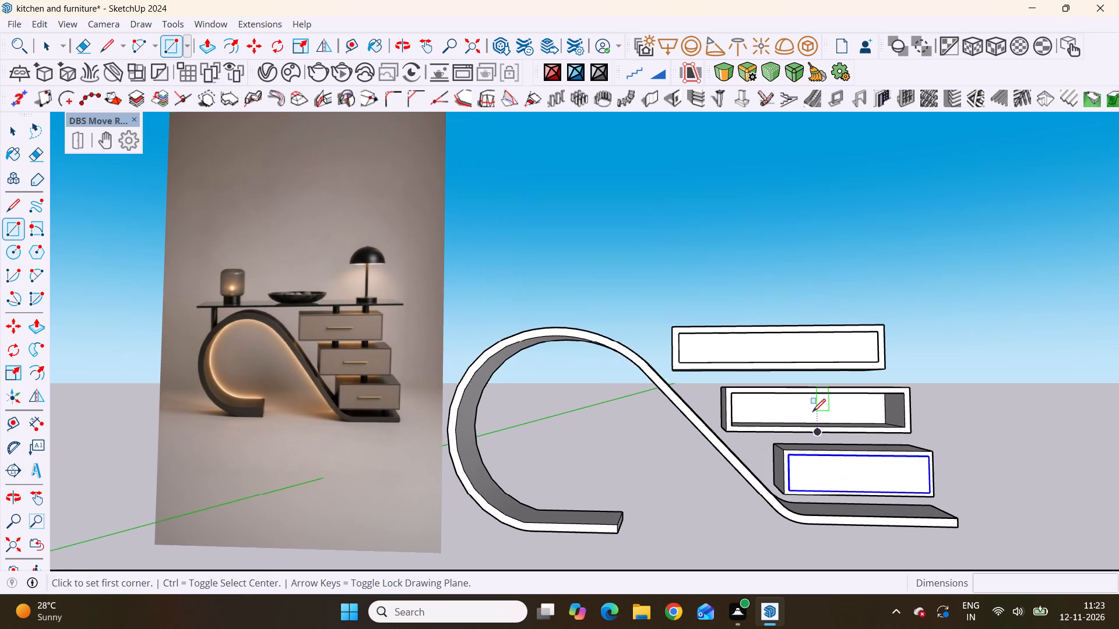
pyautogui.moveTo(803, 418); pyautogui.dragTo(779, 433, button='middle')
pyautogui.scroll(4, 763, 413)
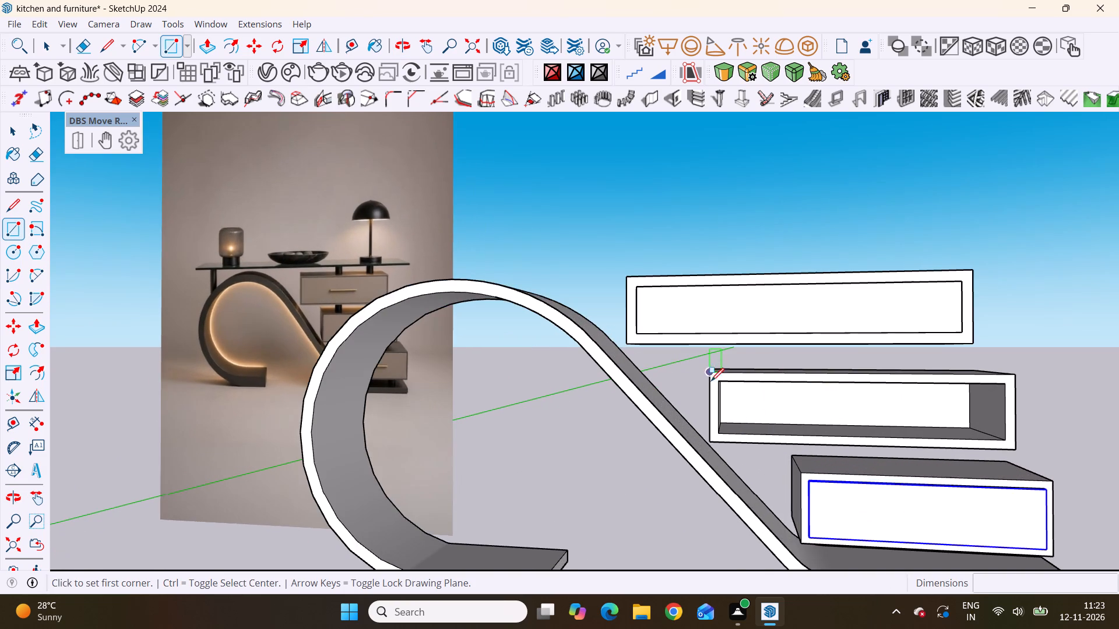
pyautogui.scroll(4, 711, 381)
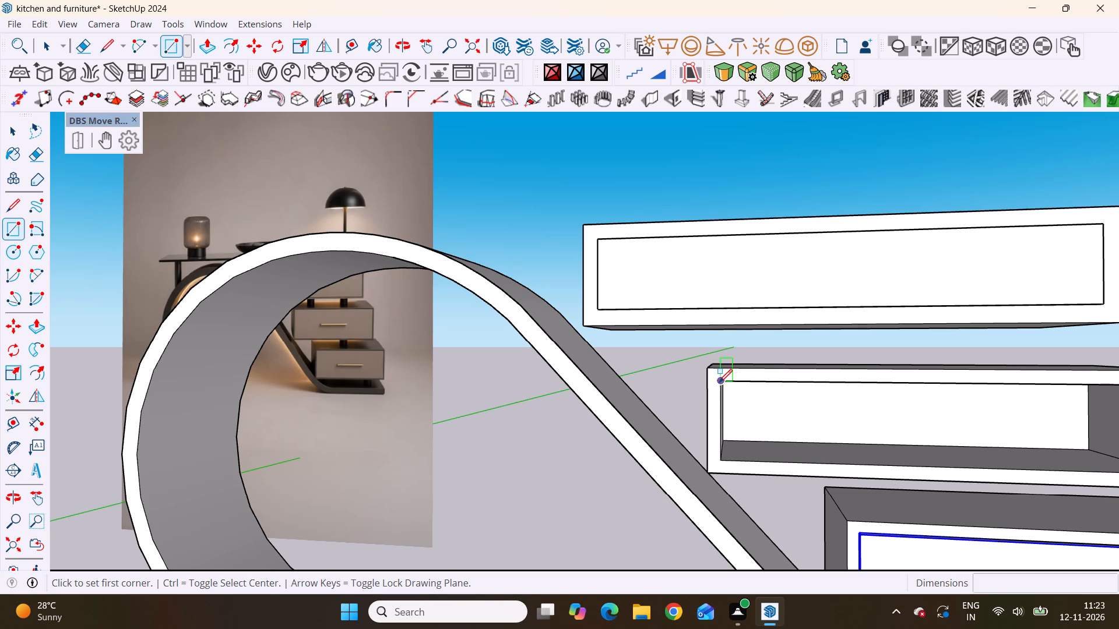
pyautogui.click(719, 382)
pyautogui.scroll(-7, 685, 411)
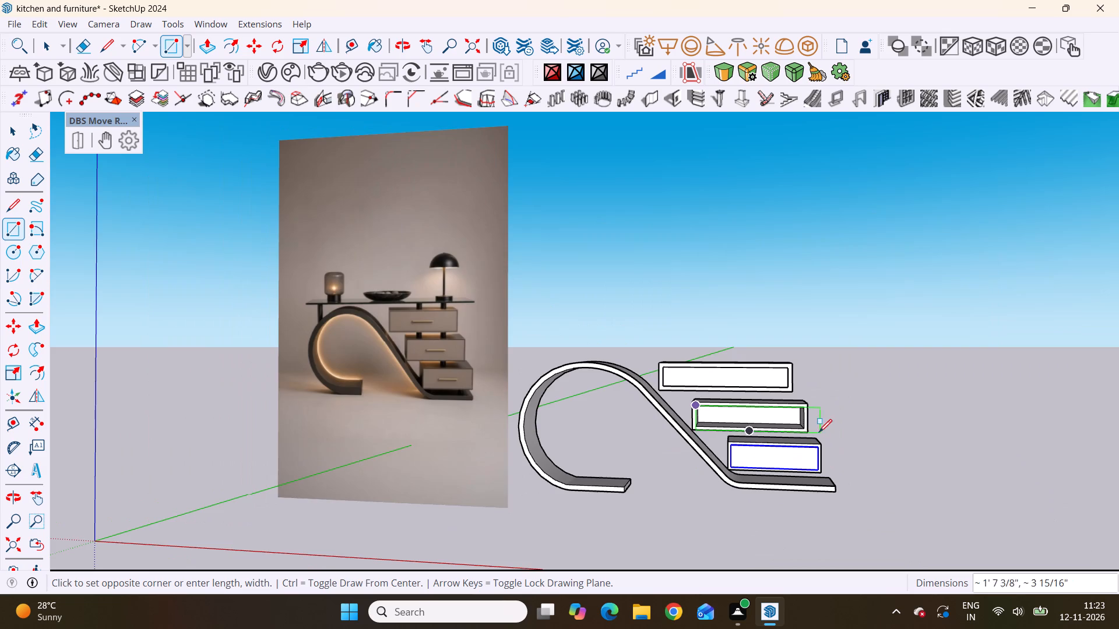
pyautogui.scroll(12, 798, 443)
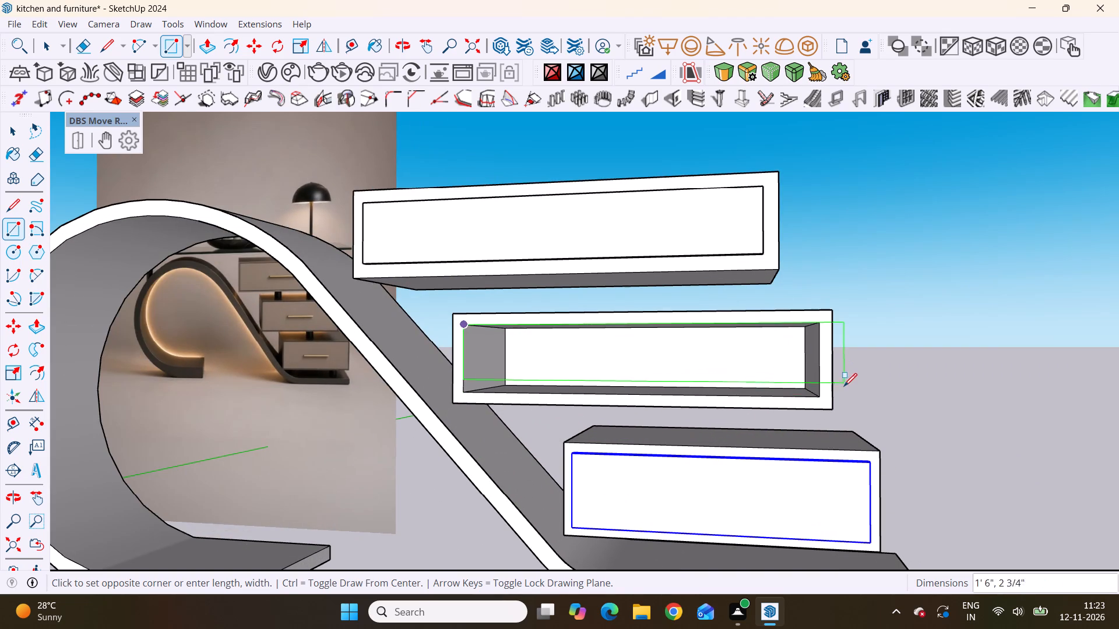
pyautogui.click(818, 397)
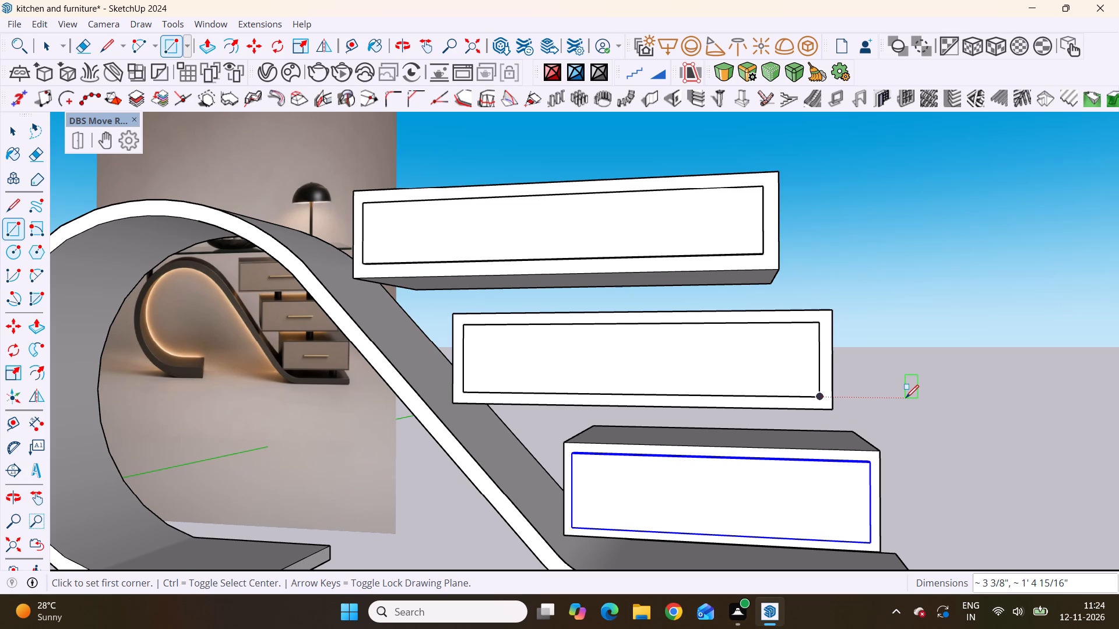
# Select the new face in the middle drawer opening with its edges and make it a group.
pyautogui.press('space')
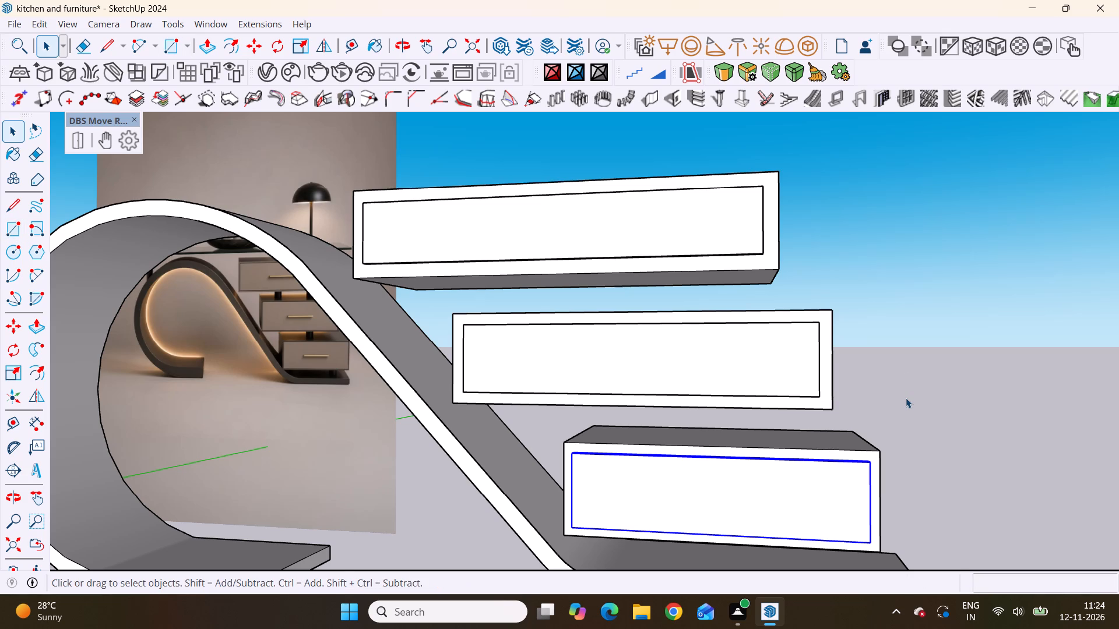
pyautogui.click(634, 380)
pyautogui.tripleClick(649, 372)
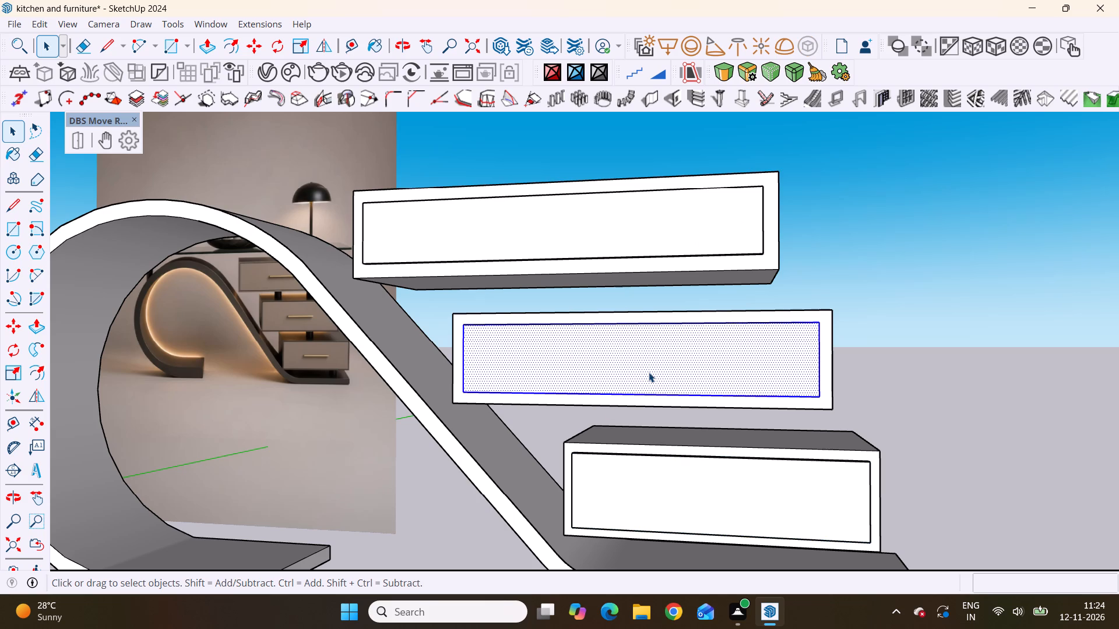
pyautogui.rightClick(621, 367)
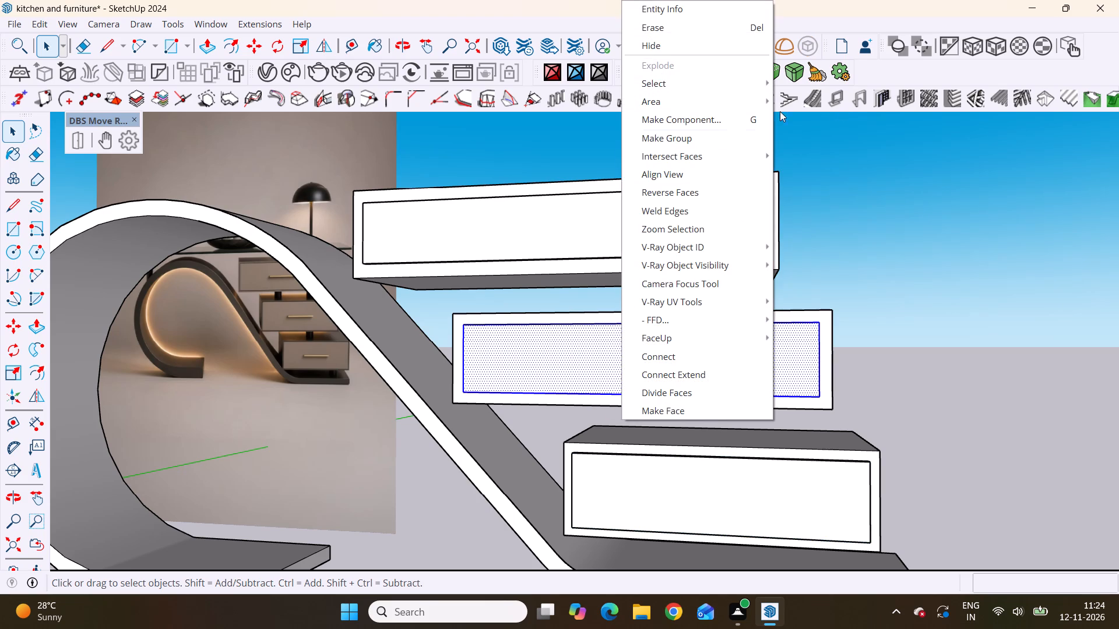
pyautogui.click(706, 137)
pyautogui.scroll(-7, 733, 374)
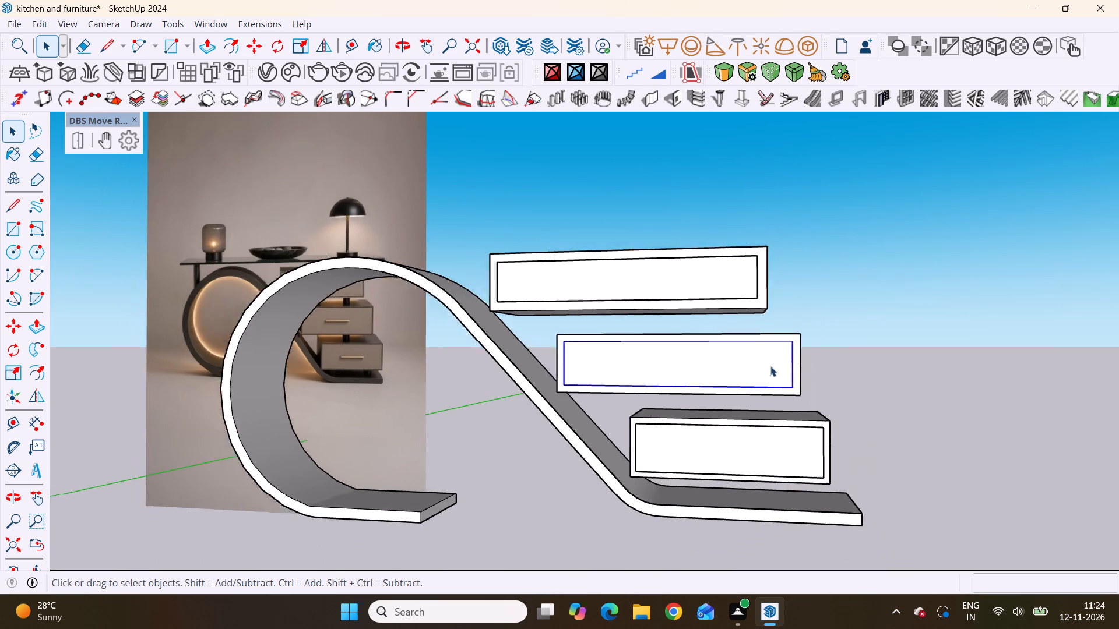
pyautogui.scroll(-3, 770, 366)
pyautogui.moveTo(730, 356); pyautogui.dragTo(778, 412, button='middle')
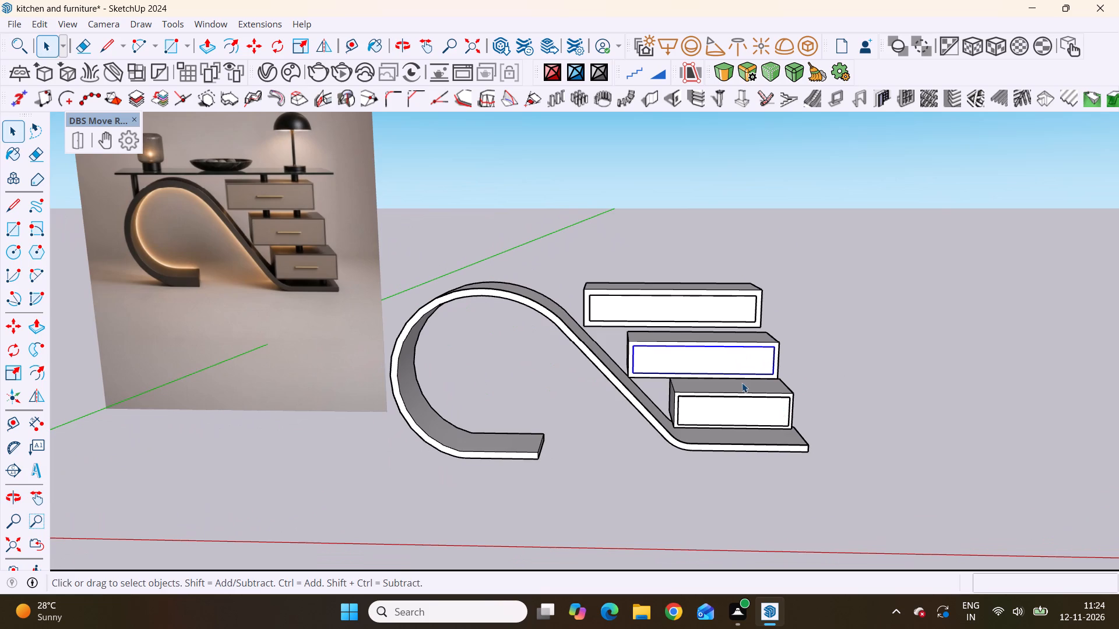
pyautogui.scroll(4, 651, 357)
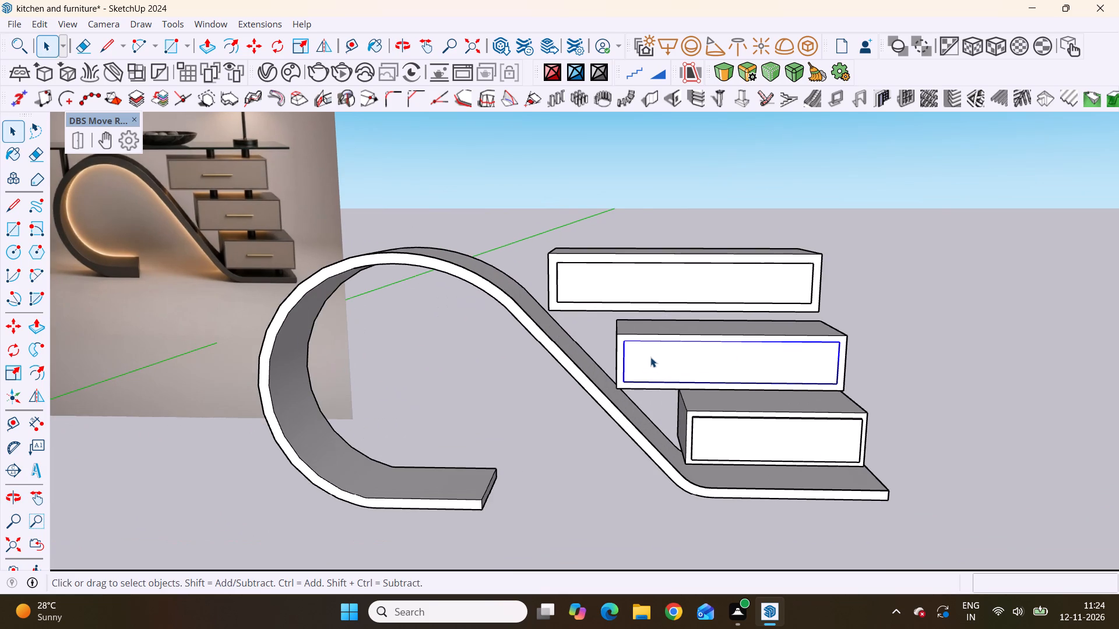
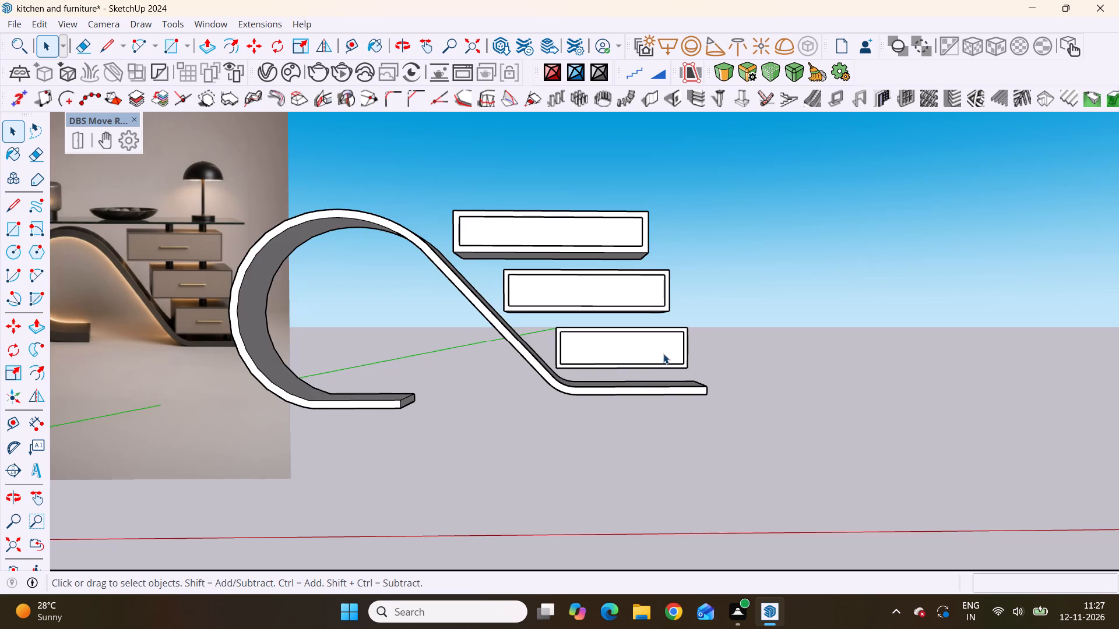
# Examine the curved console model and compare its lowest drawer and base with the support details in the reference photo.
pyautogui.scroll(-8, 663, 354)
pyautogui.scroll(4, 597, 353)
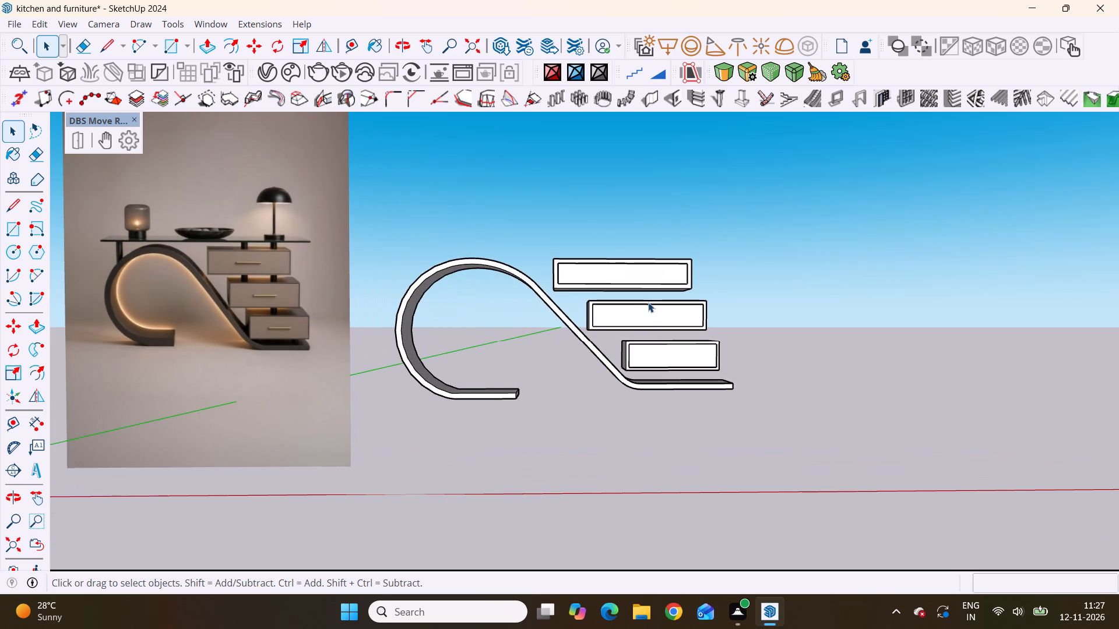
pyautogui.scroll(-3, 622, 303)
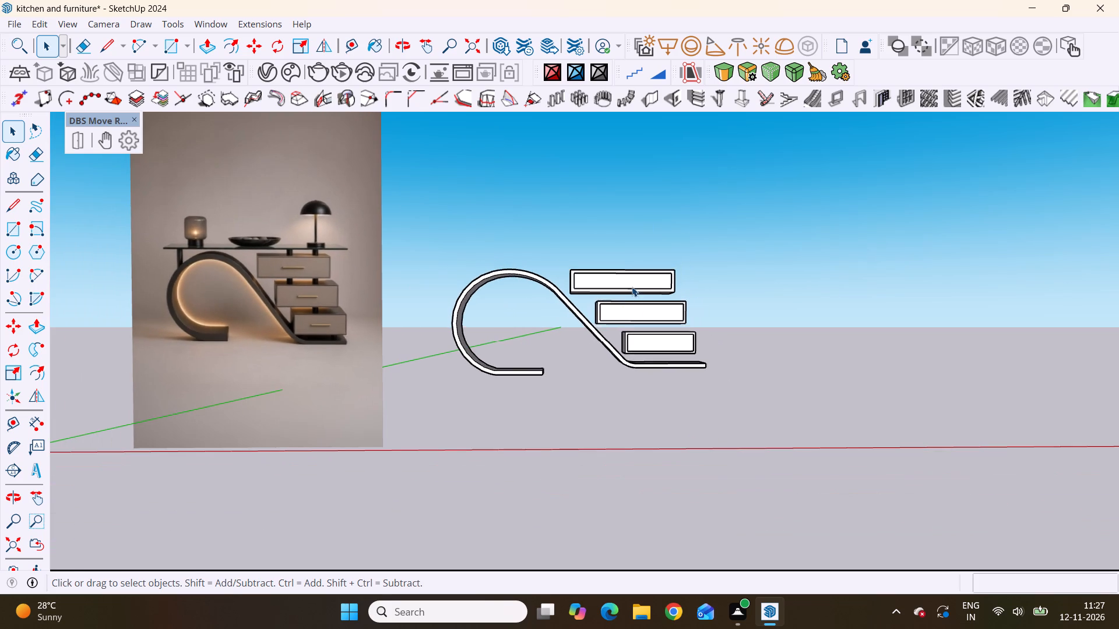
pyautogui.moveTo(660, 344); pyautogui.dragTo(600, 371, button='middle')
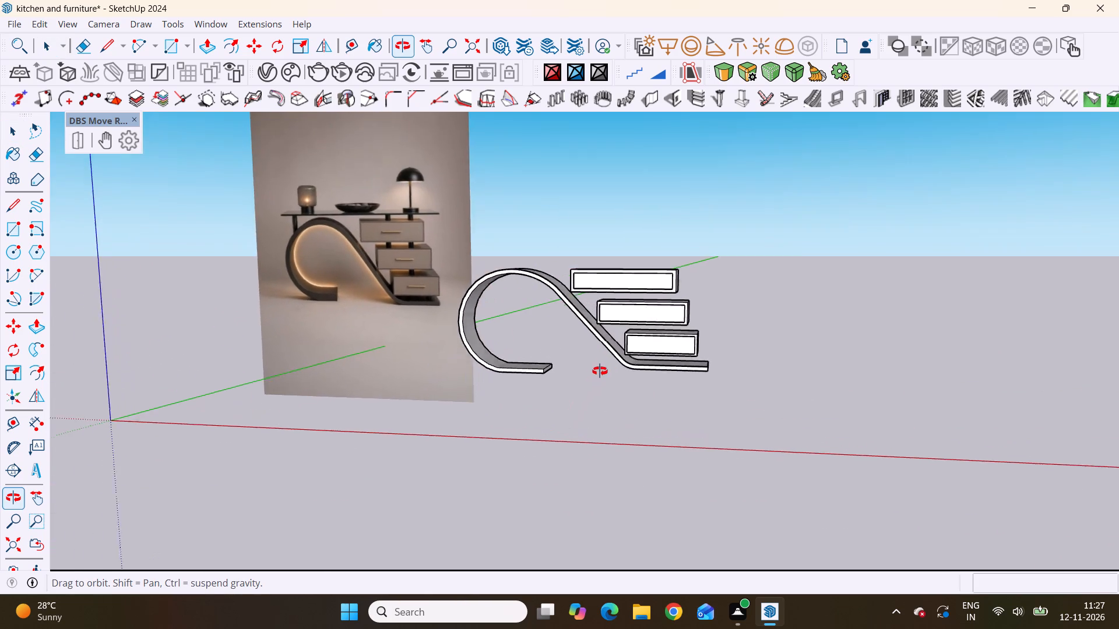
pyautogui.moveTo(600, 371); pyautogui.dragTo(637, 357, button='middle')
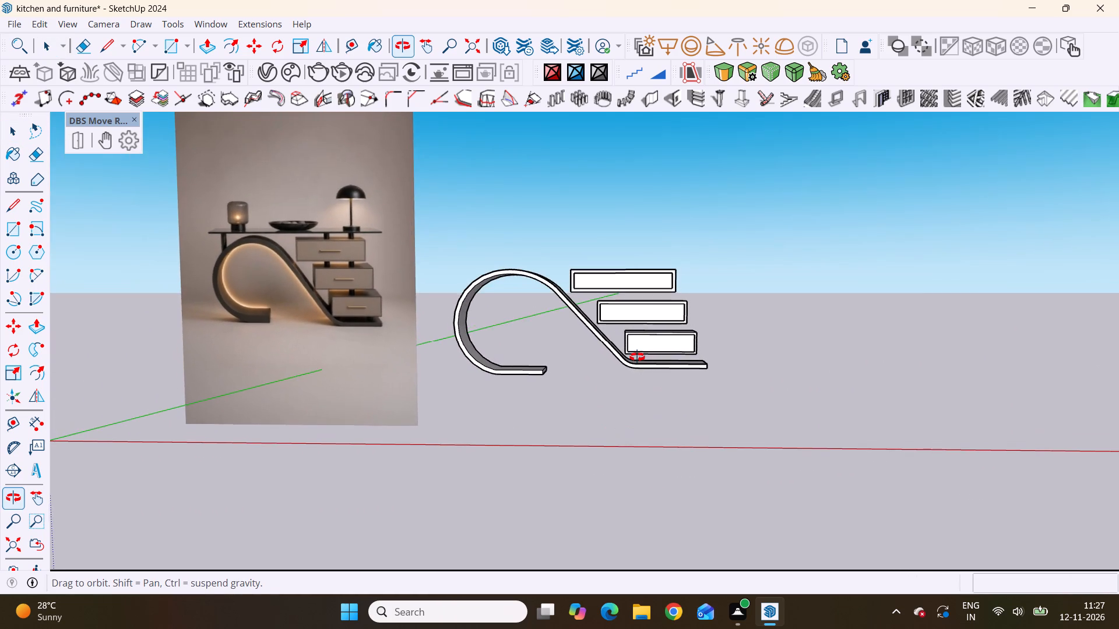
pyautogui.moveTo(637, 357); pyautogui.dragTo(599, 294, button='middle')
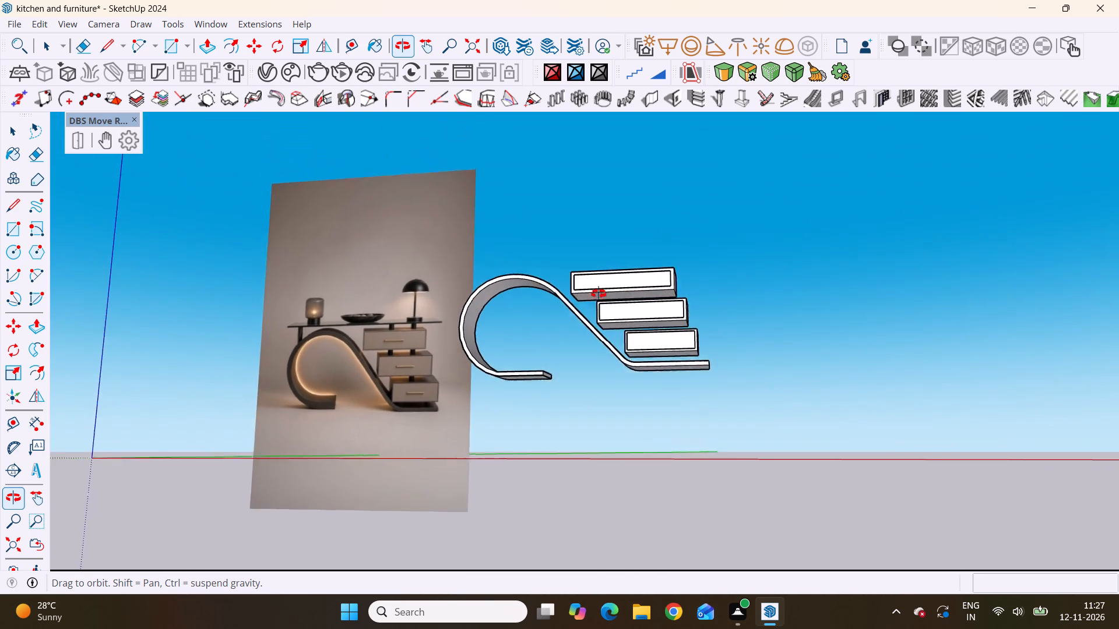
pyautogui.moveTo(599, 294); pyautogui.dragTo(659, 379, button='middle')
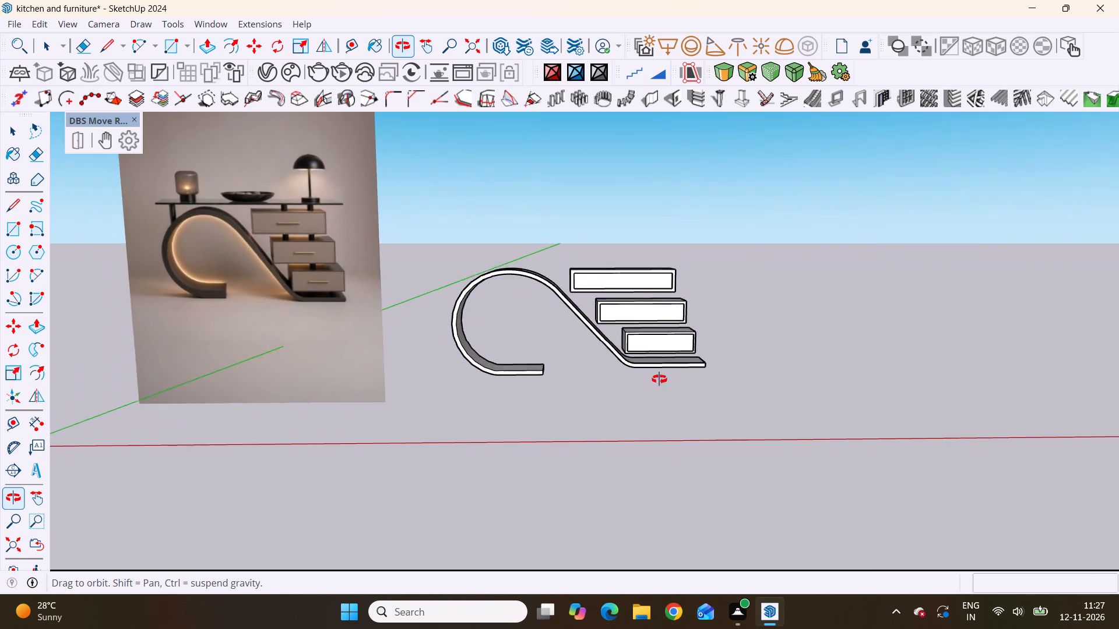
pyautogui.moveTo(659, 379); pyautogui.dragTo(626, 395, button='middle')
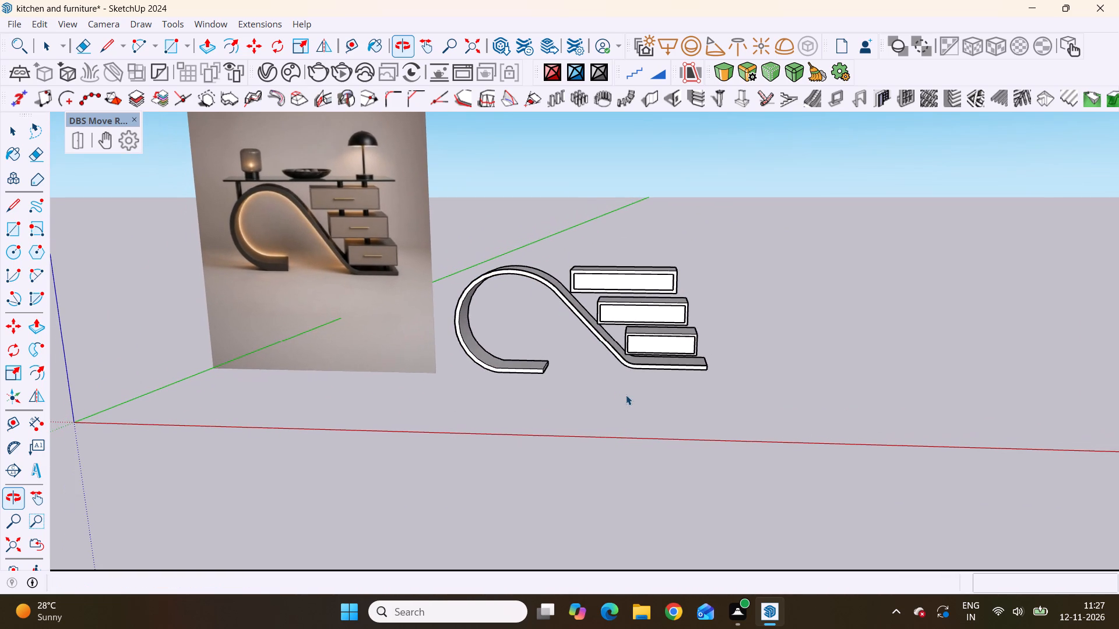
pyautogui.scroll(16, 362, 281)
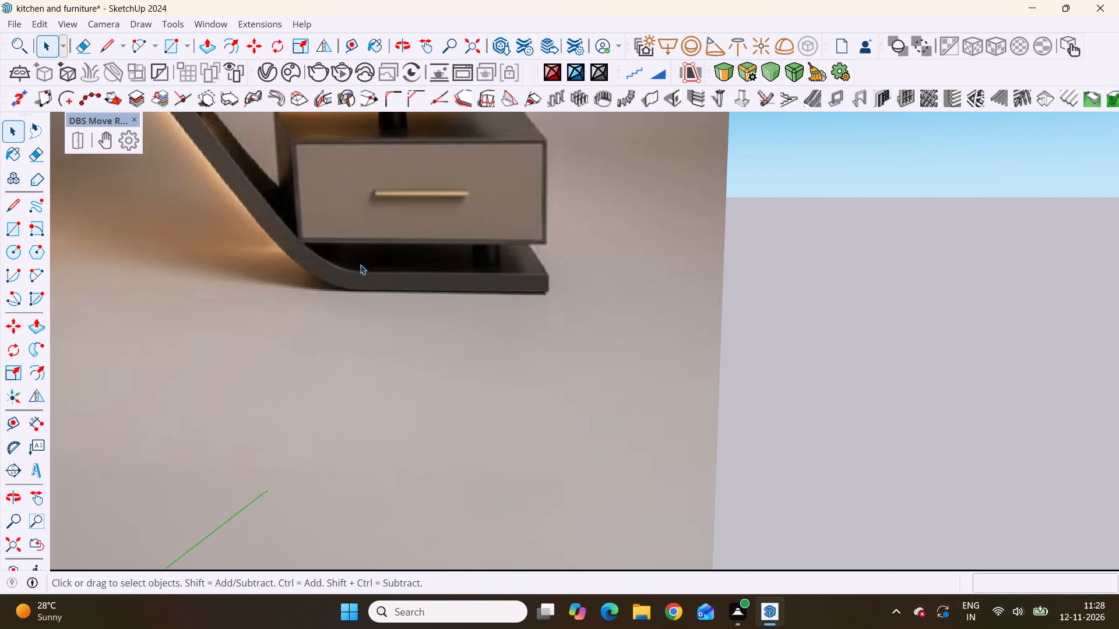
pyautogui.scroll(6, 360, 264)
pyautogui.scroll(-4, 513, 257)
pyautogui.scroll(-5, 446, 257)
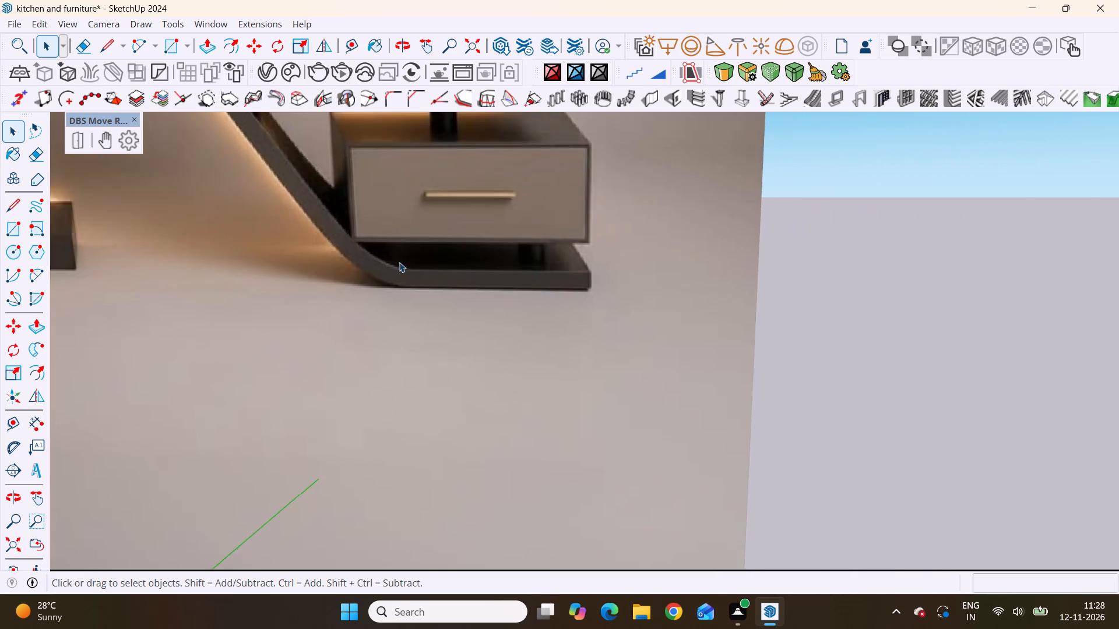
pyautogui.scroll(-20, 399, 262)
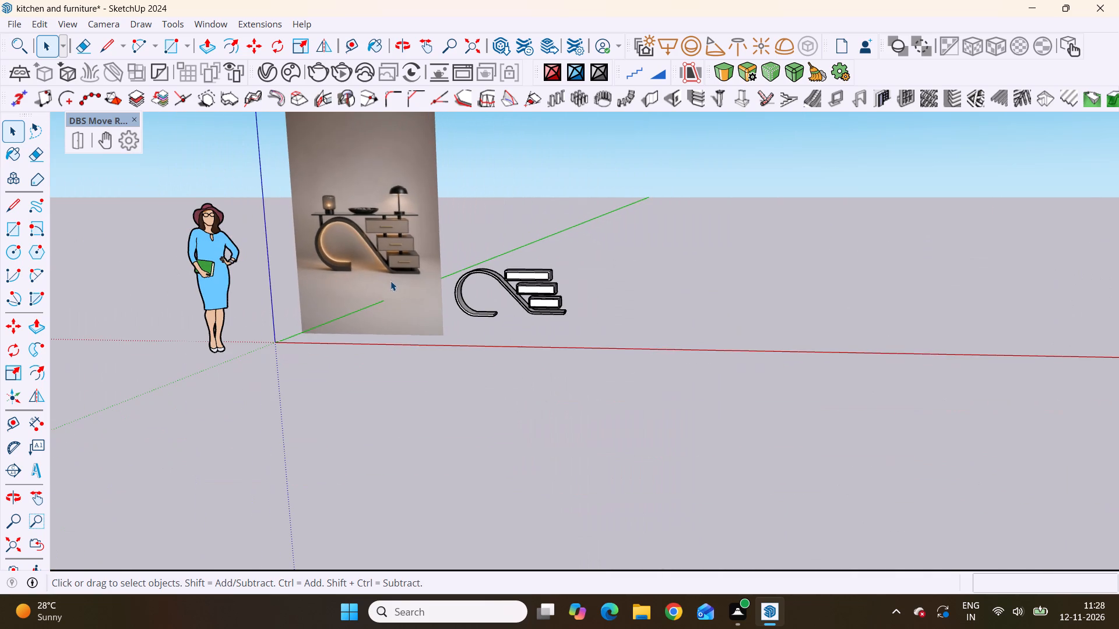
pyautogui.scroll(3, 489, 312)
# Inside the lowest drawer's group, draw a circle of about 5/8" radius on the underside, near the end away from the curve.
pyautogui.moveTo(583, 291); pyautogui.dragTo(633, 239, button='middle')
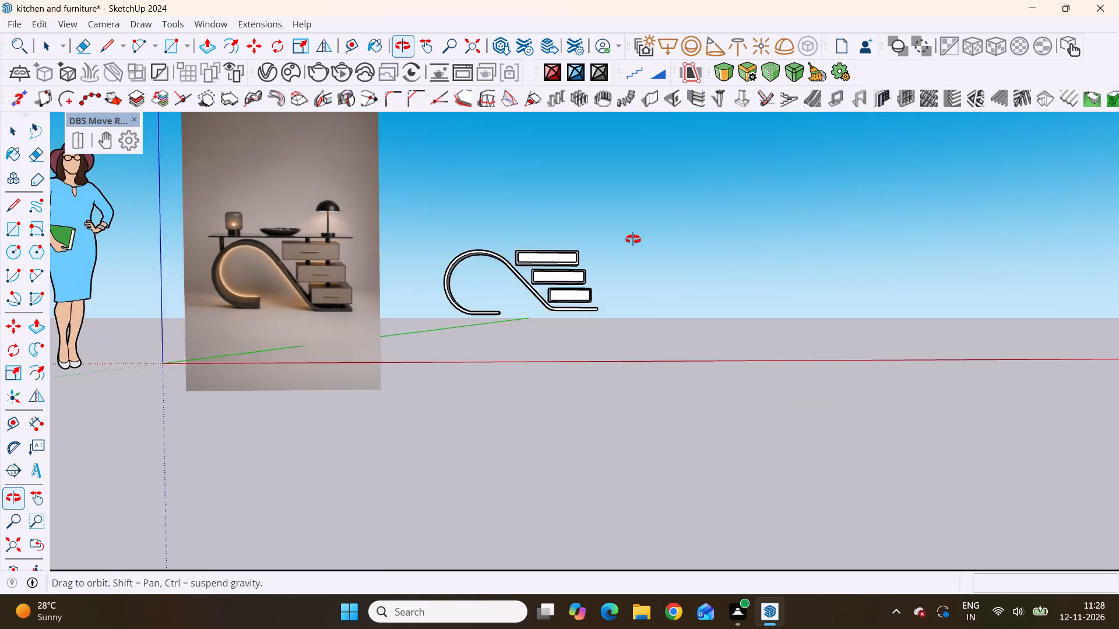
pyautogui.moveTo(633, 239); pyautogui.dragTo(645, 196, button='middle')
pyautogui.scroll(14, 579, 292)
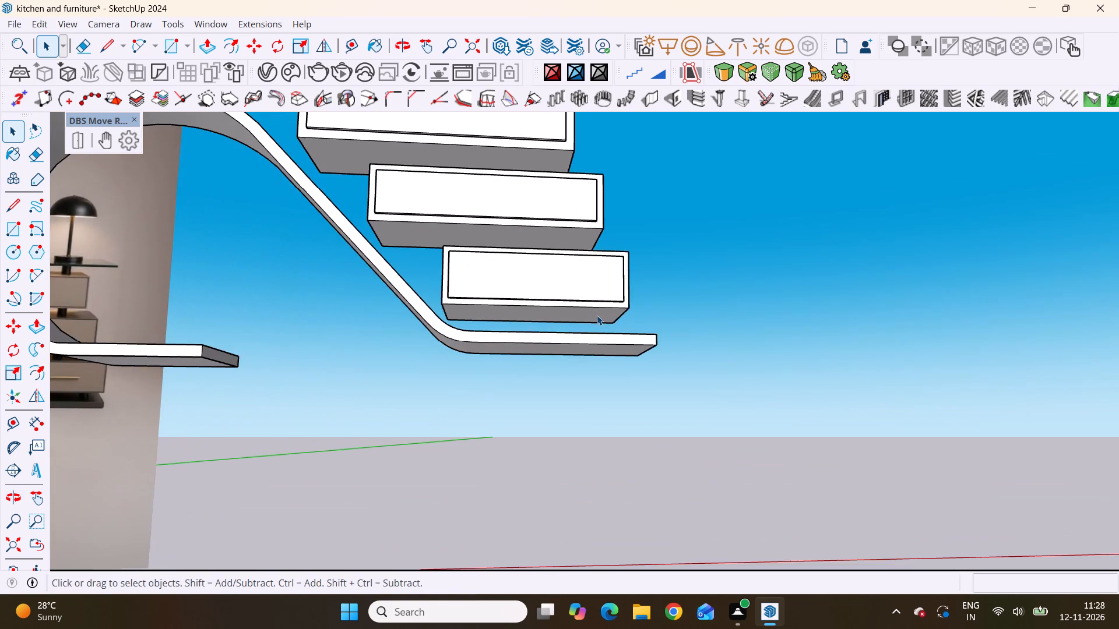
pyautogui.moveTo(573, 299); pyautogui.dragTo(555, 274, button='middle')
pyautogui.scroll(2, 566, 285)
pyautogui.scroll(3, 624, 335)
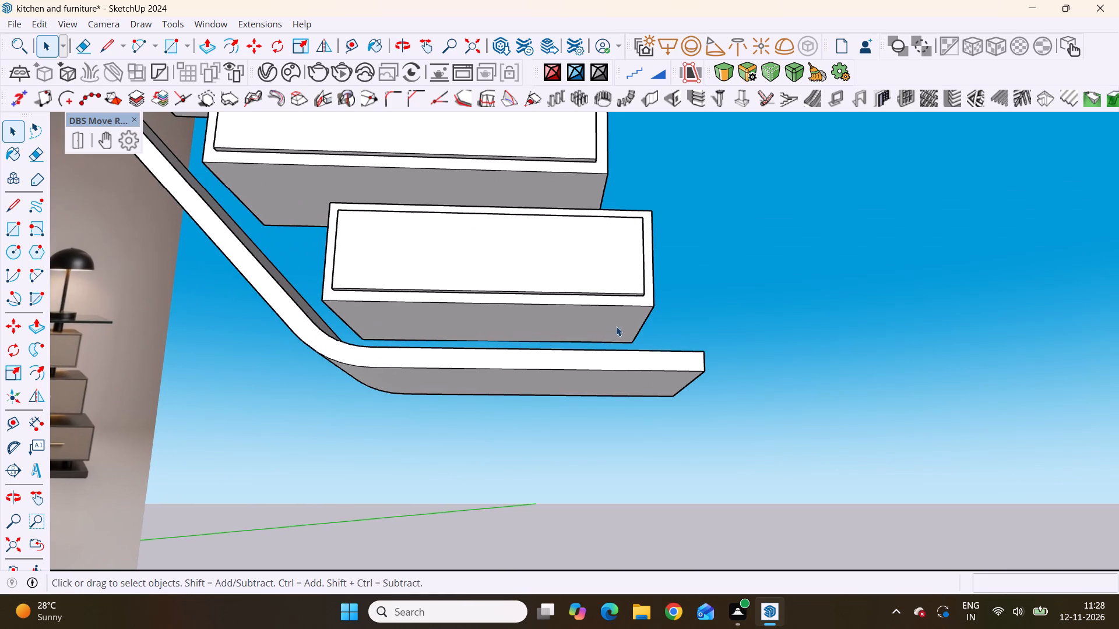
pyautogui.doubleClick(617, 324)
pyautogui.click(617, 324)
pyautogui.doubleClick(617, 324)
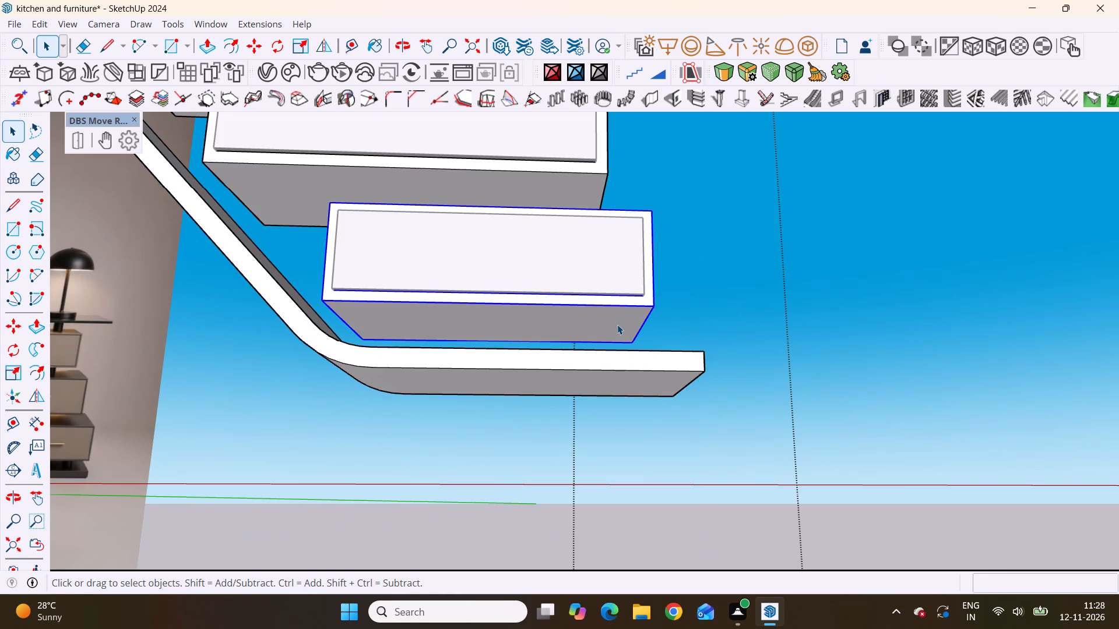
pyautogui.click(621, 324)
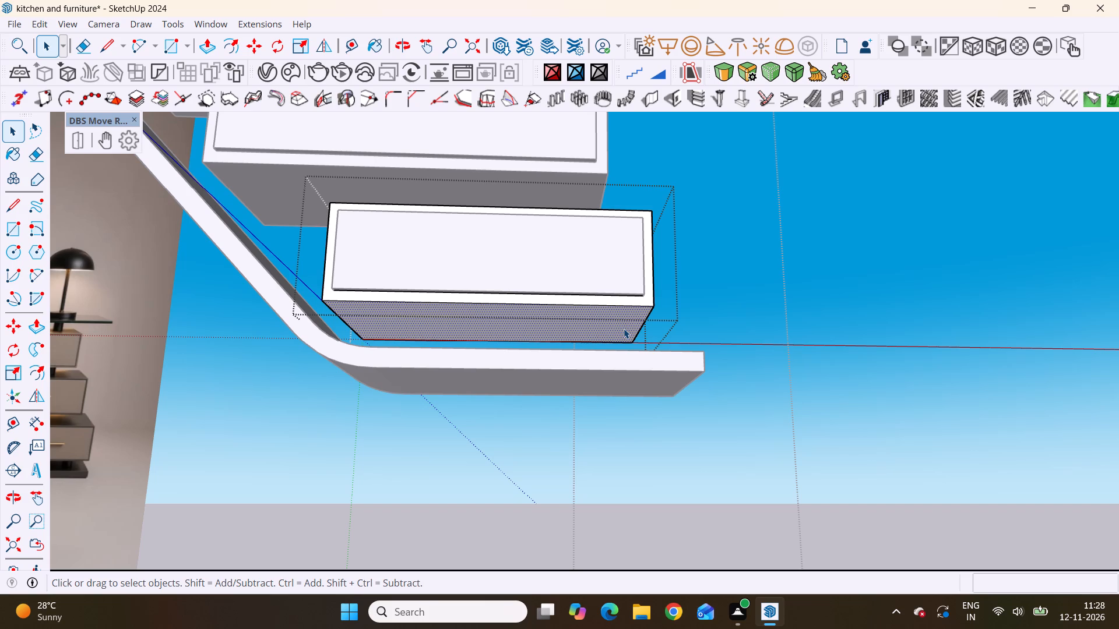
pyautogui.press('c')
pyautogui.scroll(8, 621, 327)
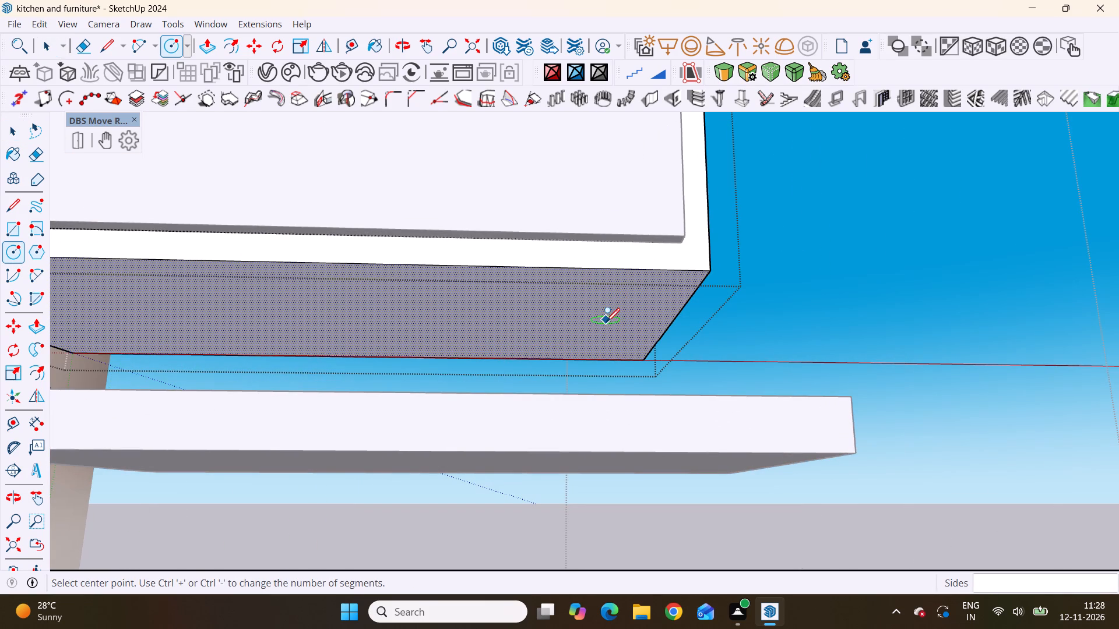
pyautogui.click(615, 313)
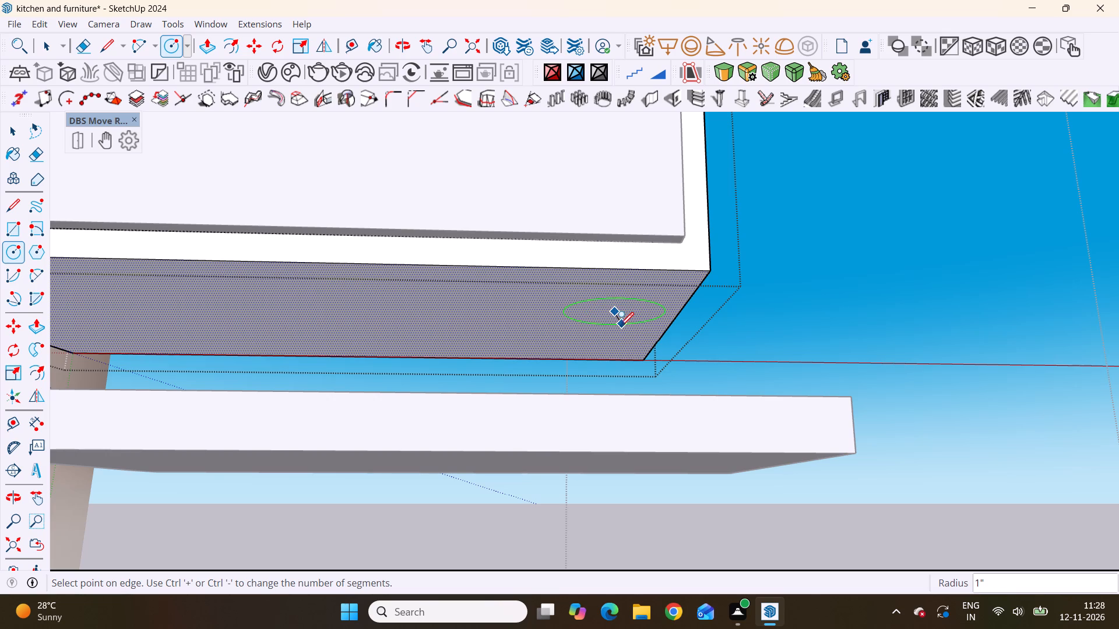
pyautogui.click(617, 324)
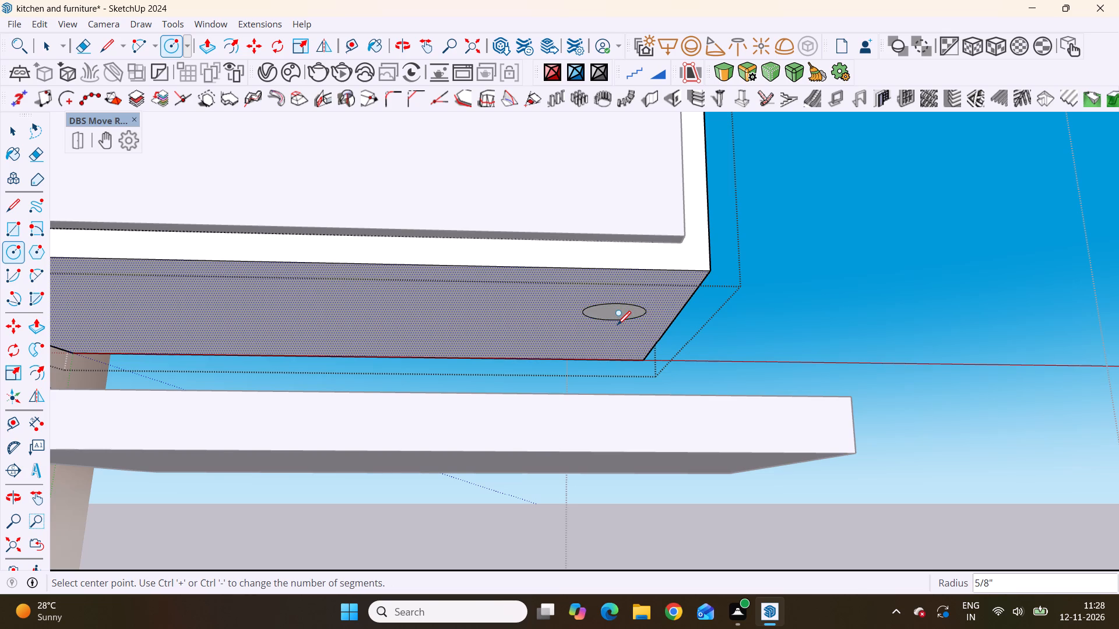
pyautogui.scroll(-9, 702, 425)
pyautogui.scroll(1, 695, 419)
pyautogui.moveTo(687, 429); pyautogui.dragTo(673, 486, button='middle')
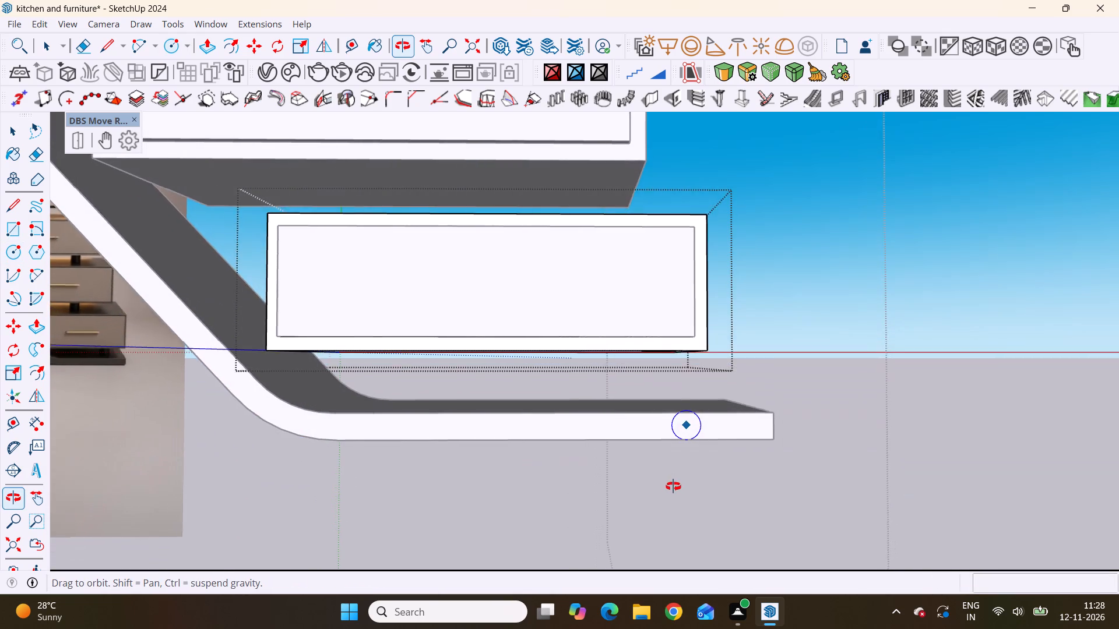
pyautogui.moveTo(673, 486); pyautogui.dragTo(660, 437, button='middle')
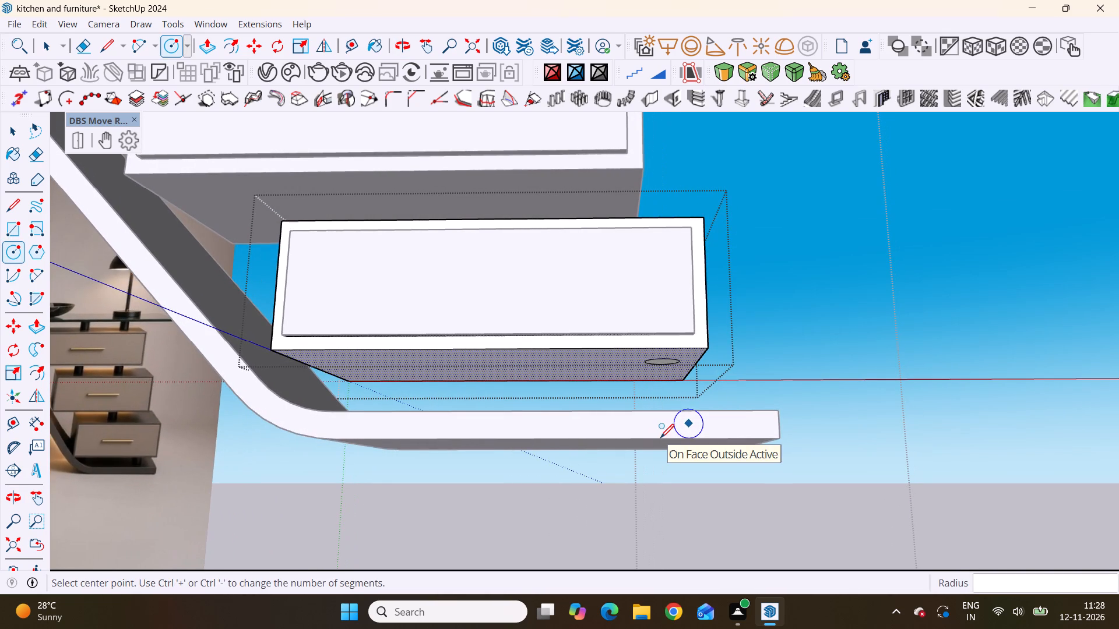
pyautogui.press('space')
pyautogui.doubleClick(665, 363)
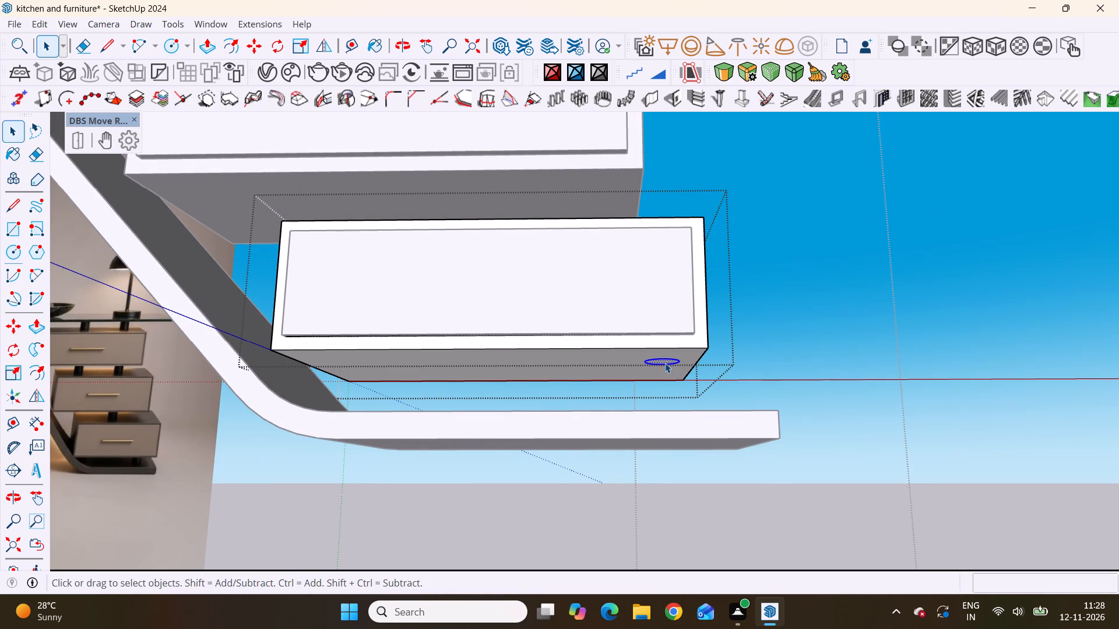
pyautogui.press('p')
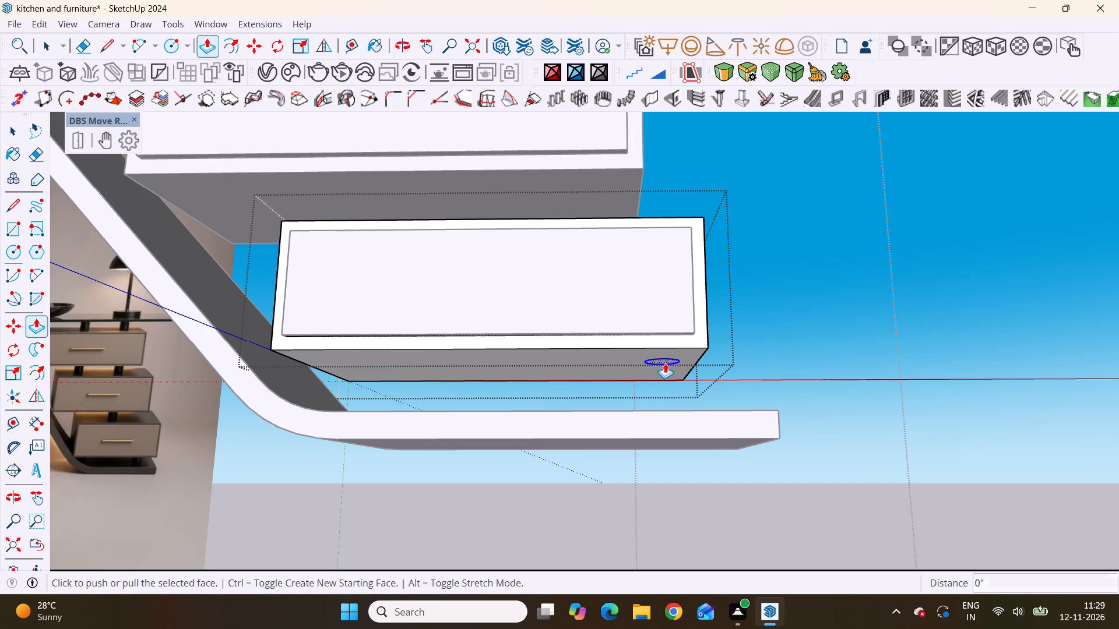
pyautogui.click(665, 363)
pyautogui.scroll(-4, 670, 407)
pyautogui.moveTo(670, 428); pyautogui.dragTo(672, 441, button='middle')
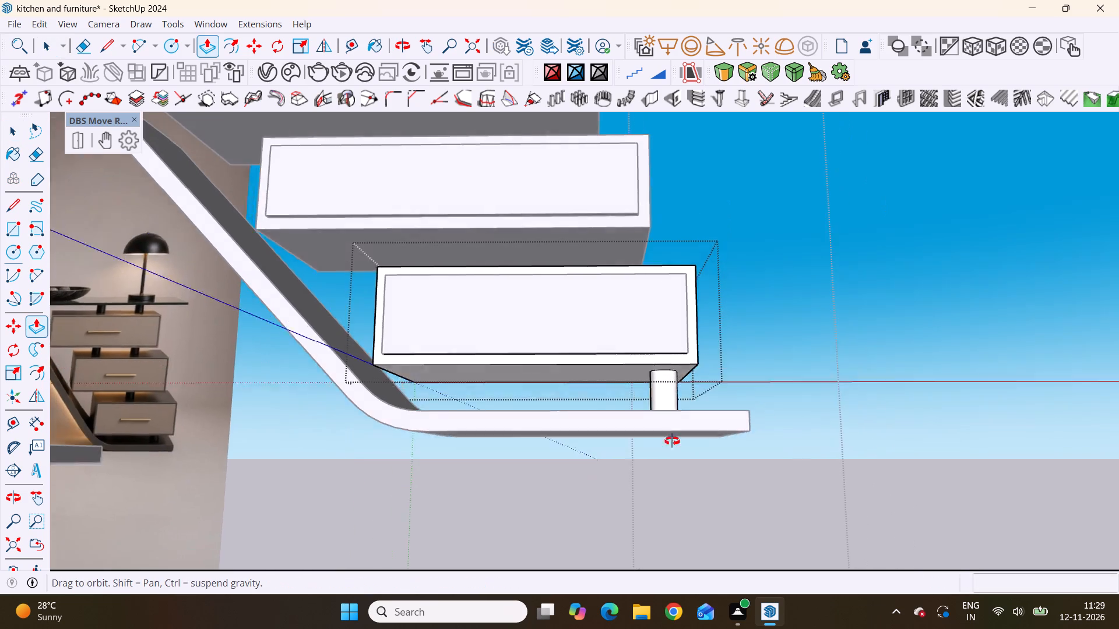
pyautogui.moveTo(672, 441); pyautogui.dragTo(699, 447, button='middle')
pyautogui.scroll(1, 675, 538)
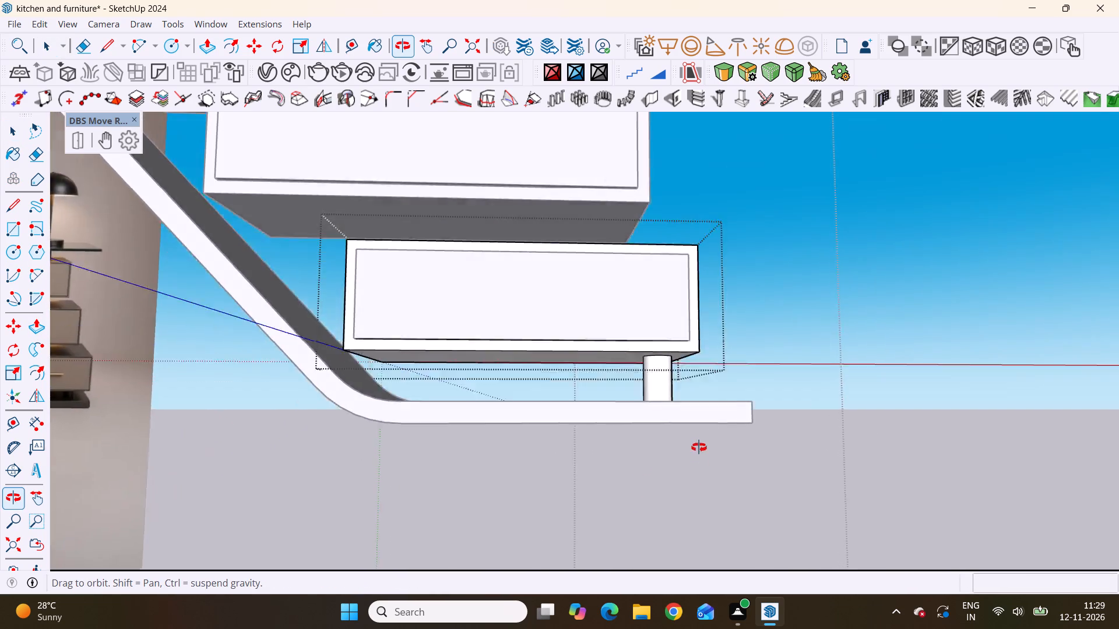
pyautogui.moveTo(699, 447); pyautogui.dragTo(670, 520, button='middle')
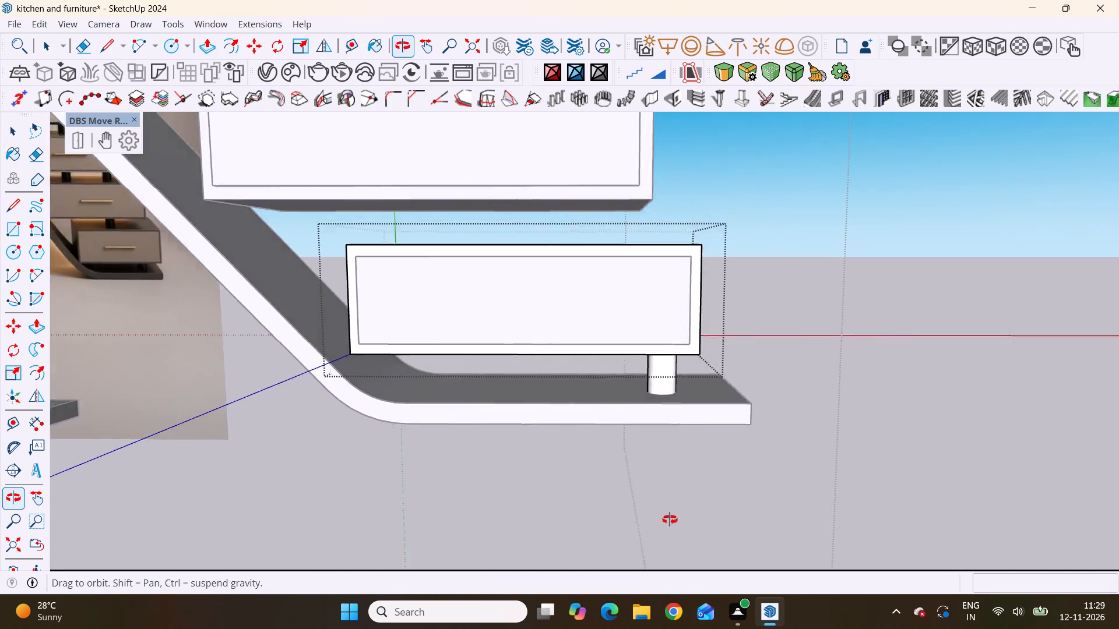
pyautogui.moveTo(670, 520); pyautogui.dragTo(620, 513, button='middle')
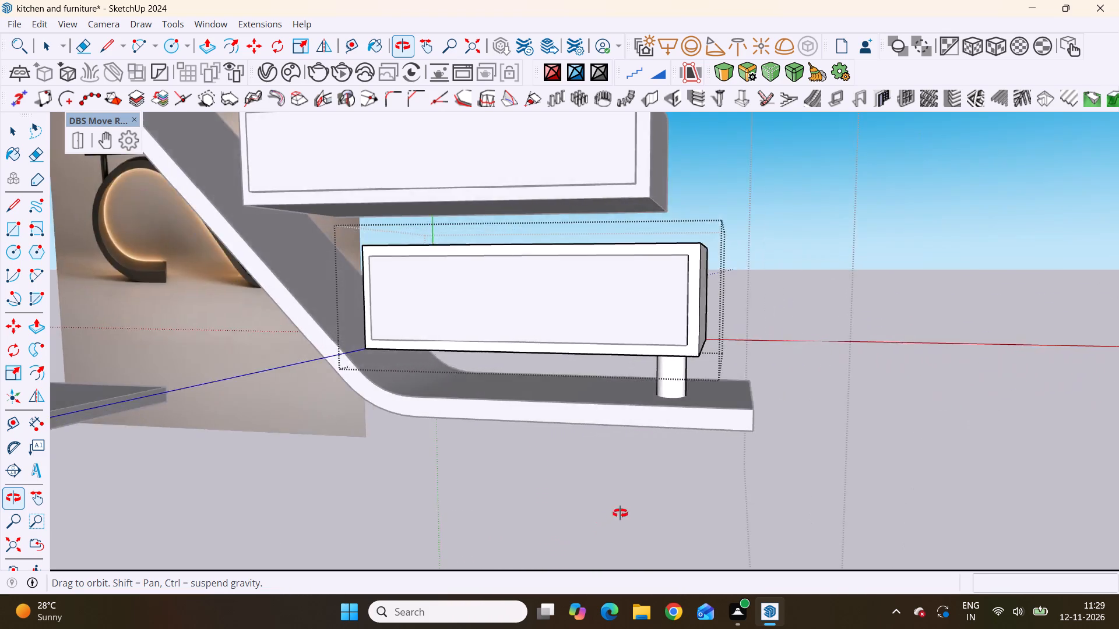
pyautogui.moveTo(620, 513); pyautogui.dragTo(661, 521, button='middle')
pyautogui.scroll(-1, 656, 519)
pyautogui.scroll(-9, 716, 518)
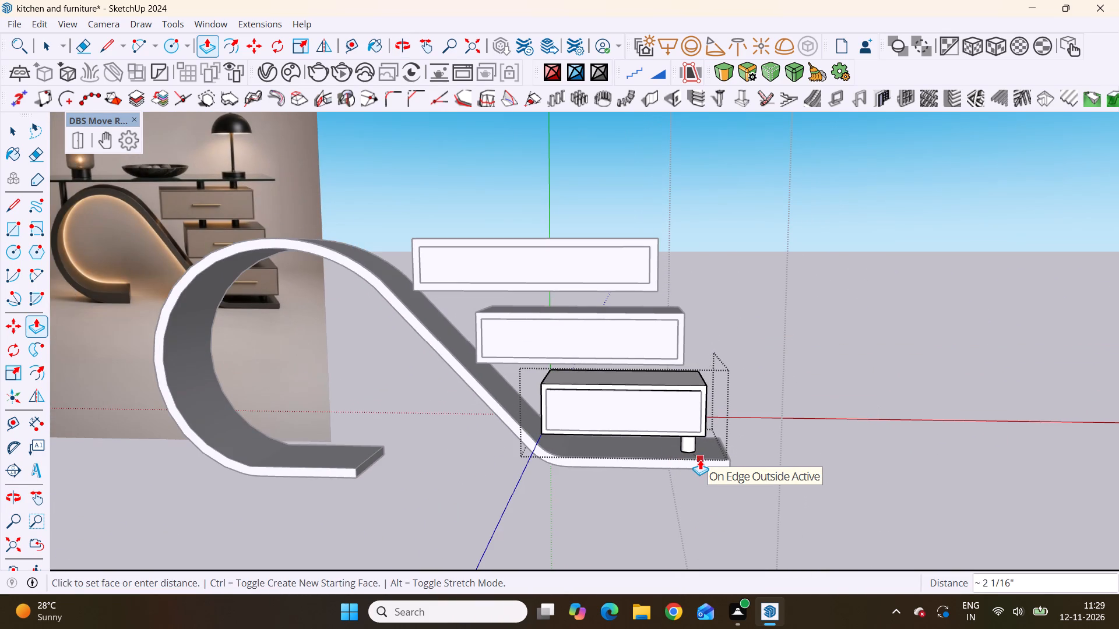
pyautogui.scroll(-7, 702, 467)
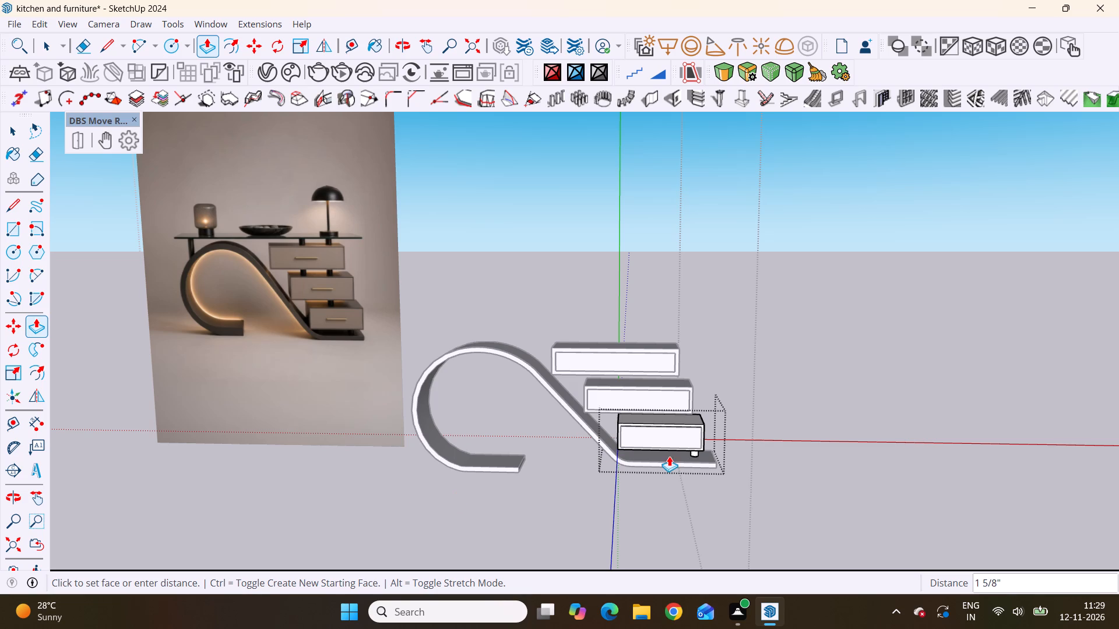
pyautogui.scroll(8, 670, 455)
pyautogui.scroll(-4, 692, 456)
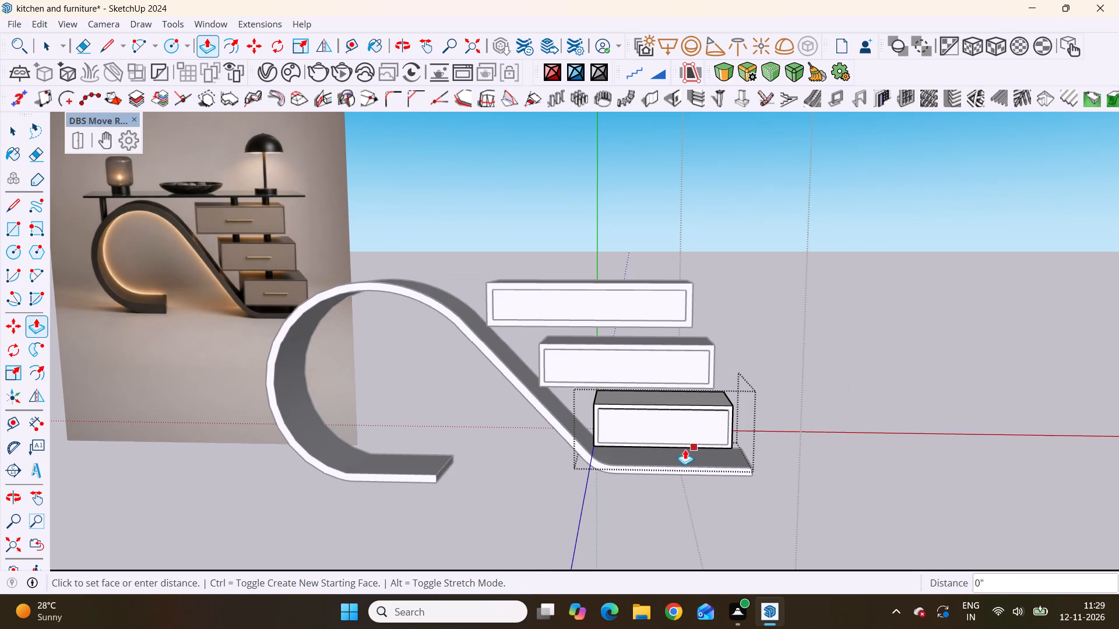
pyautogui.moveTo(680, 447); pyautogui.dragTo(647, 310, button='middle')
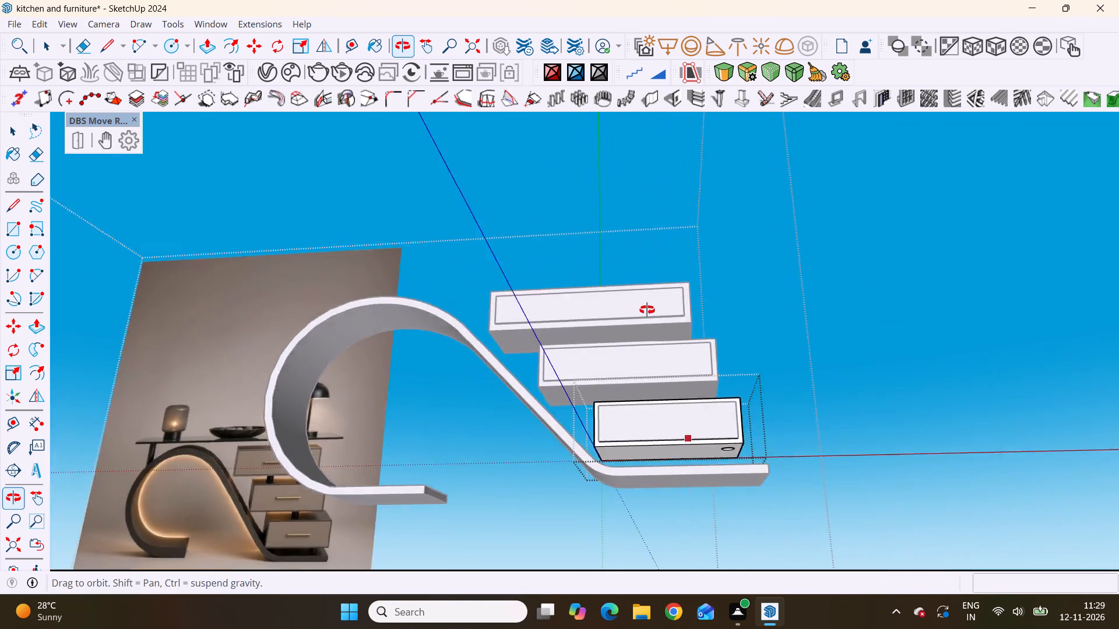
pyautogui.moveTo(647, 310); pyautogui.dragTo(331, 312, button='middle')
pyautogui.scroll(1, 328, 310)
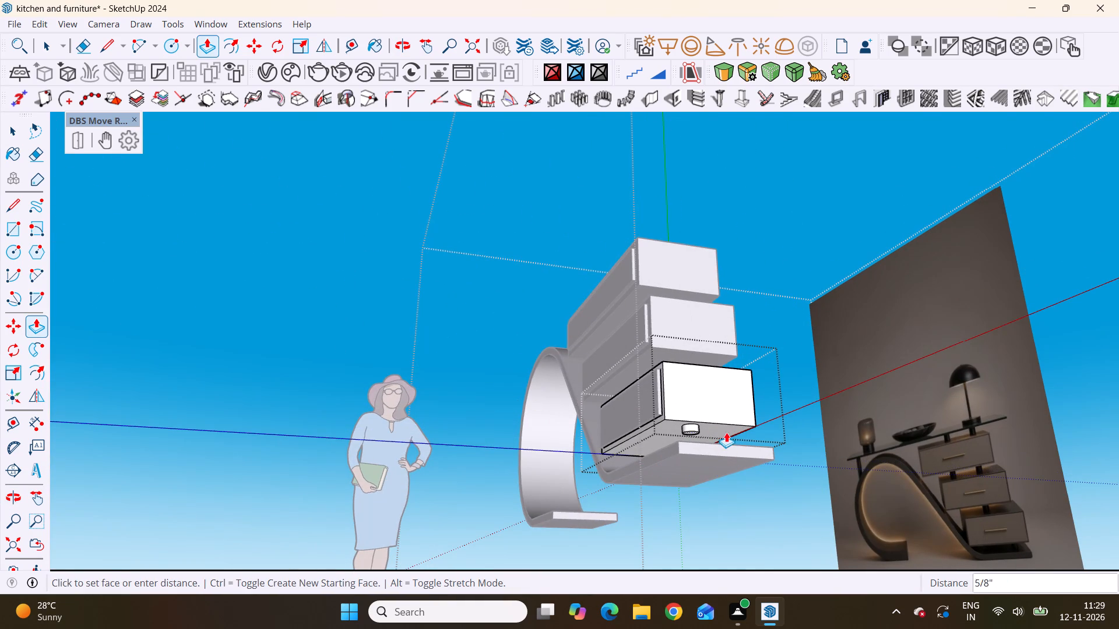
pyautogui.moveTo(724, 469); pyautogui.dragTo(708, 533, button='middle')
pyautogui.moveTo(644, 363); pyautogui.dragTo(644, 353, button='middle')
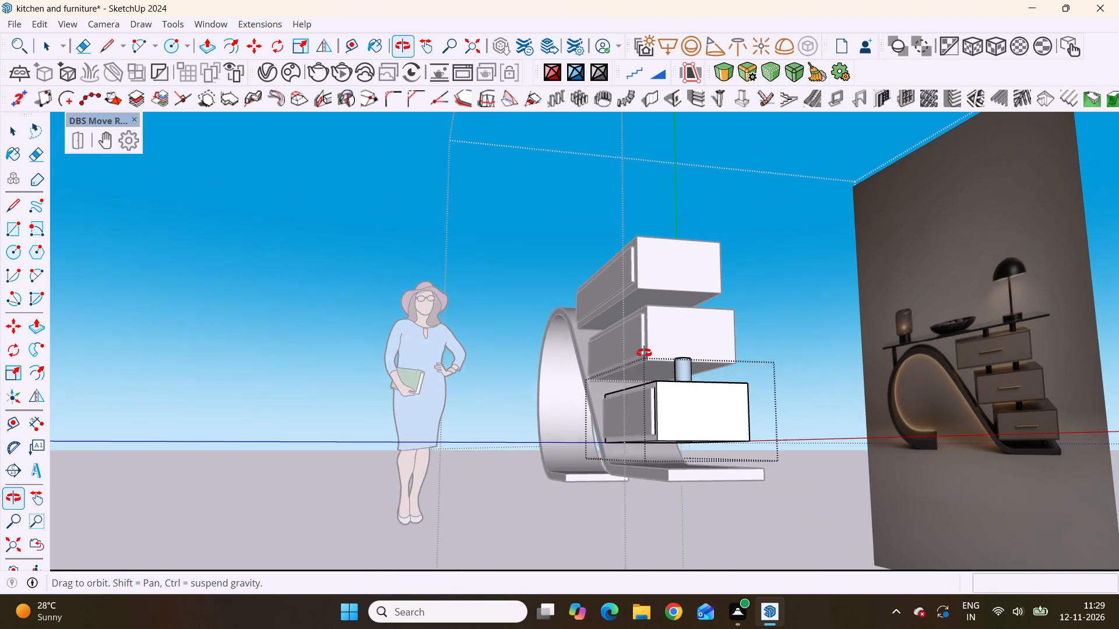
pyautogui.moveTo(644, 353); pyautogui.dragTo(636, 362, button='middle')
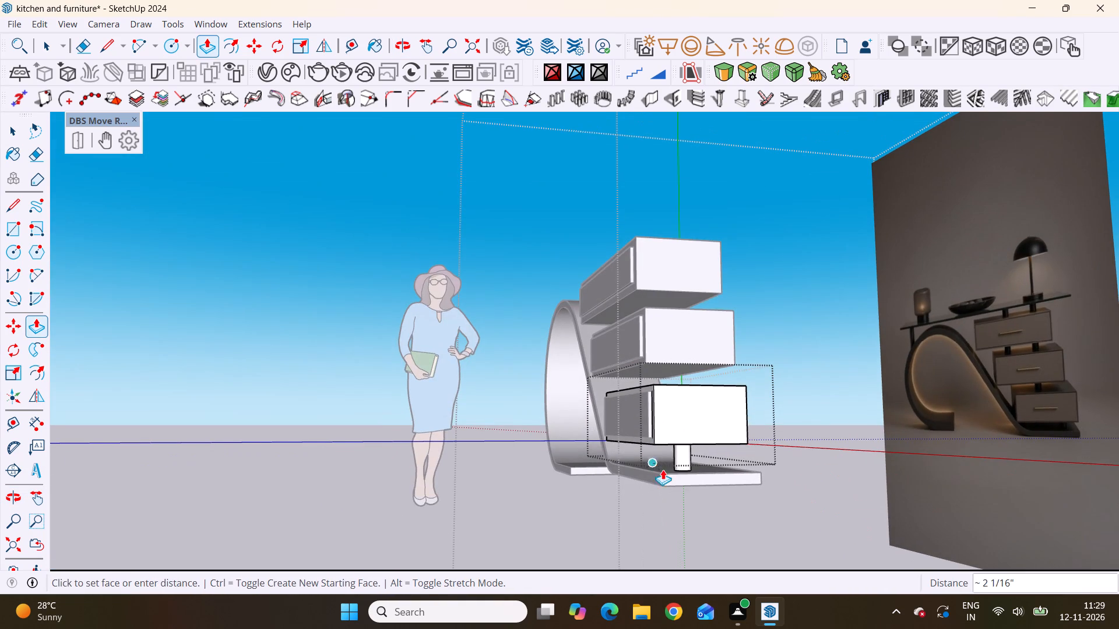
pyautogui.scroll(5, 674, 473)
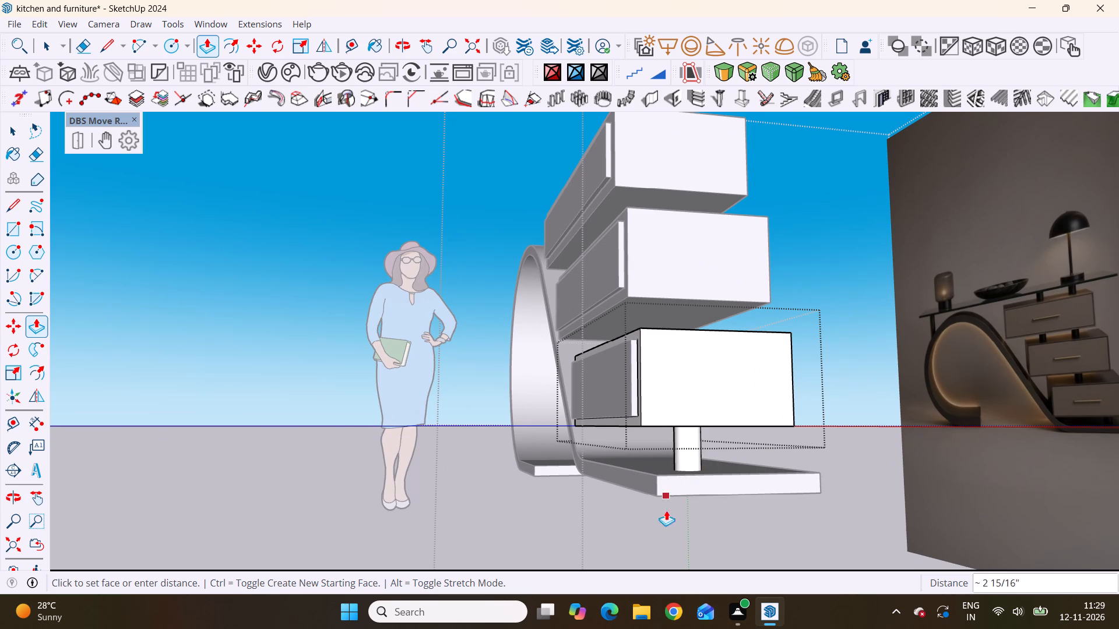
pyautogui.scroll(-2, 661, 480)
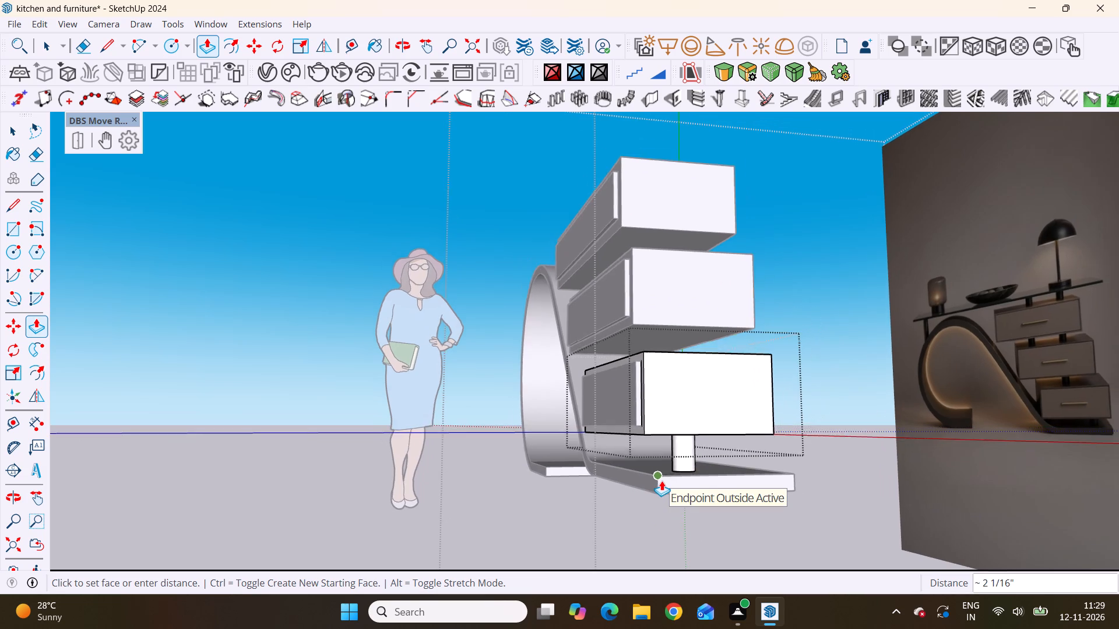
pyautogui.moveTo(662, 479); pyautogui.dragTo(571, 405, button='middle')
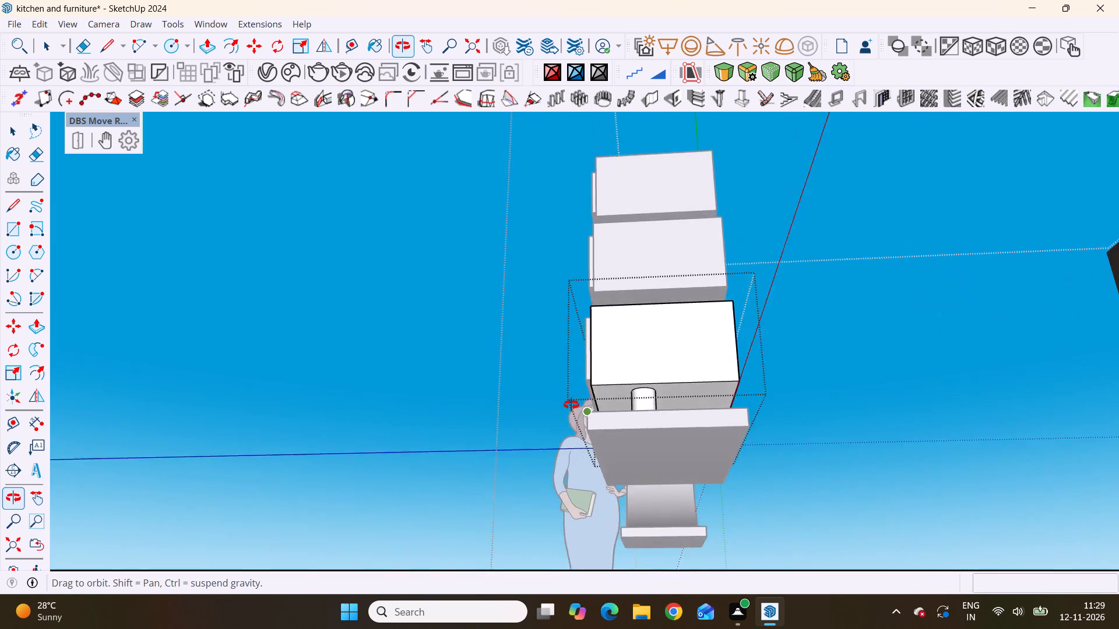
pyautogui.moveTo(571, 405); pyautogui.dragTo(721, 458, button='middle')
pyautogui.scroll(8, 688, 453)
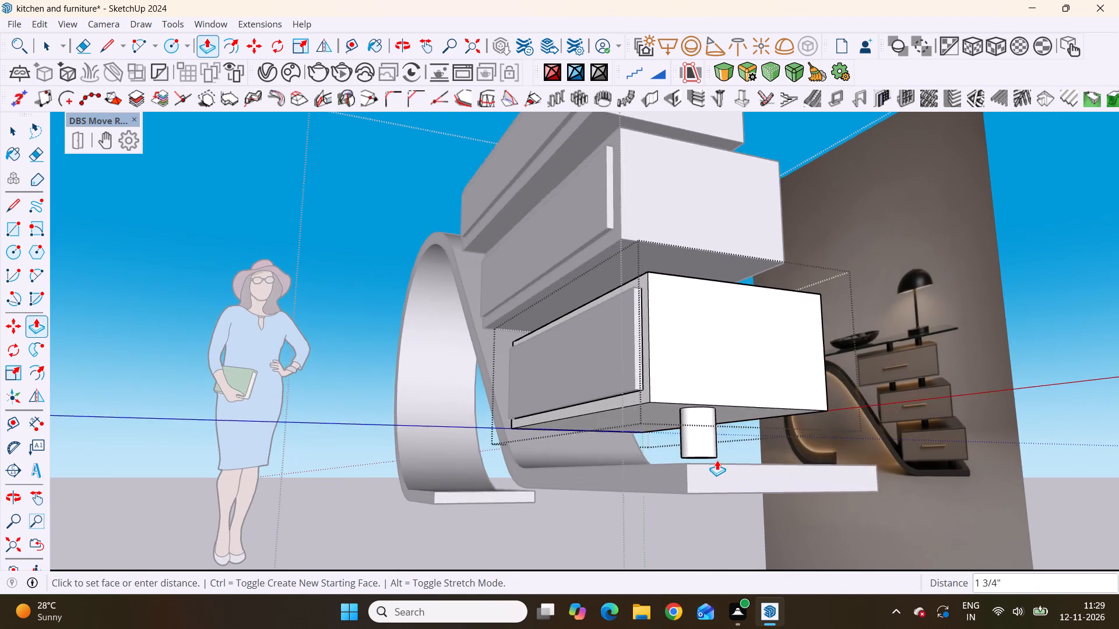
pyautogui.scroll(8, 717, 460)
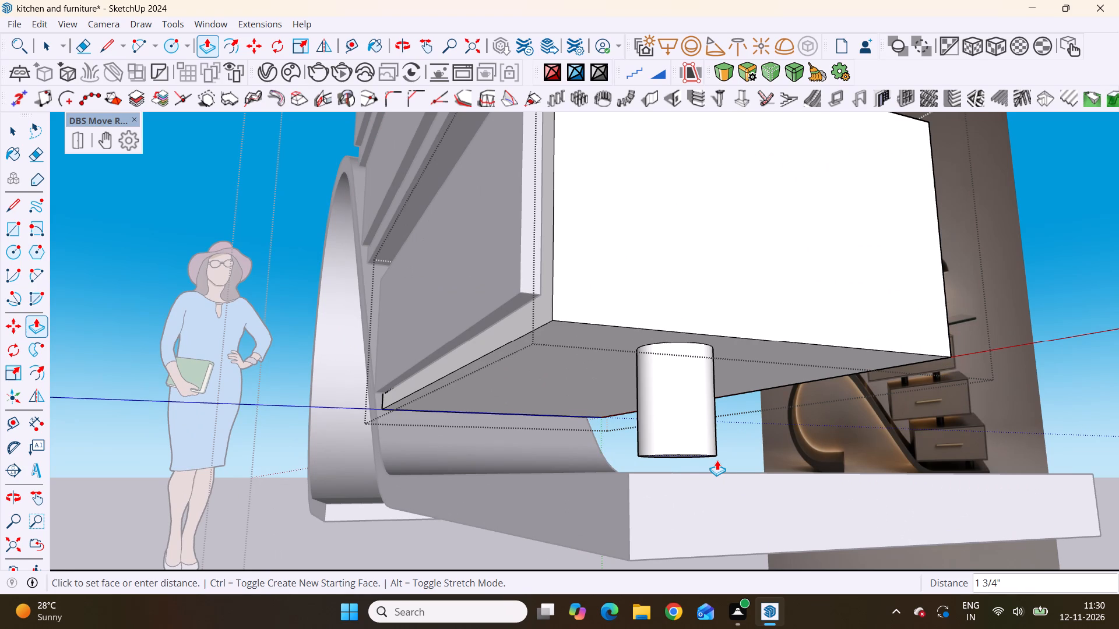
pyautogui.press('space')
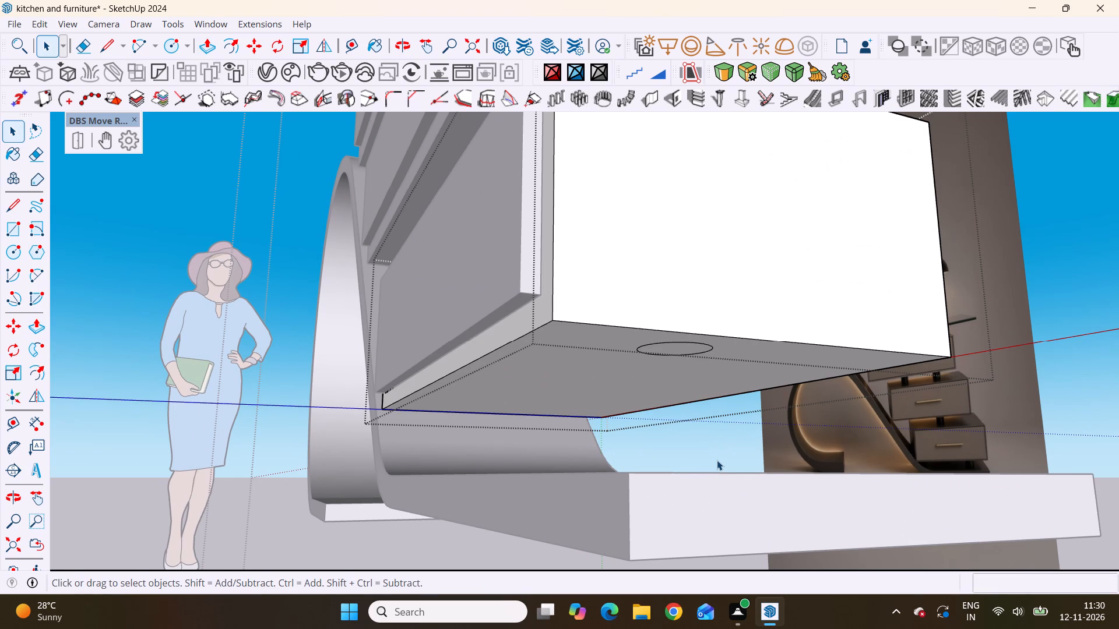
# Group the circle's face and edge on the underside of the lowest drawer.
pyautogui.scroll(5, 684, 345)
pyautogui.doubleClick(682, 354)
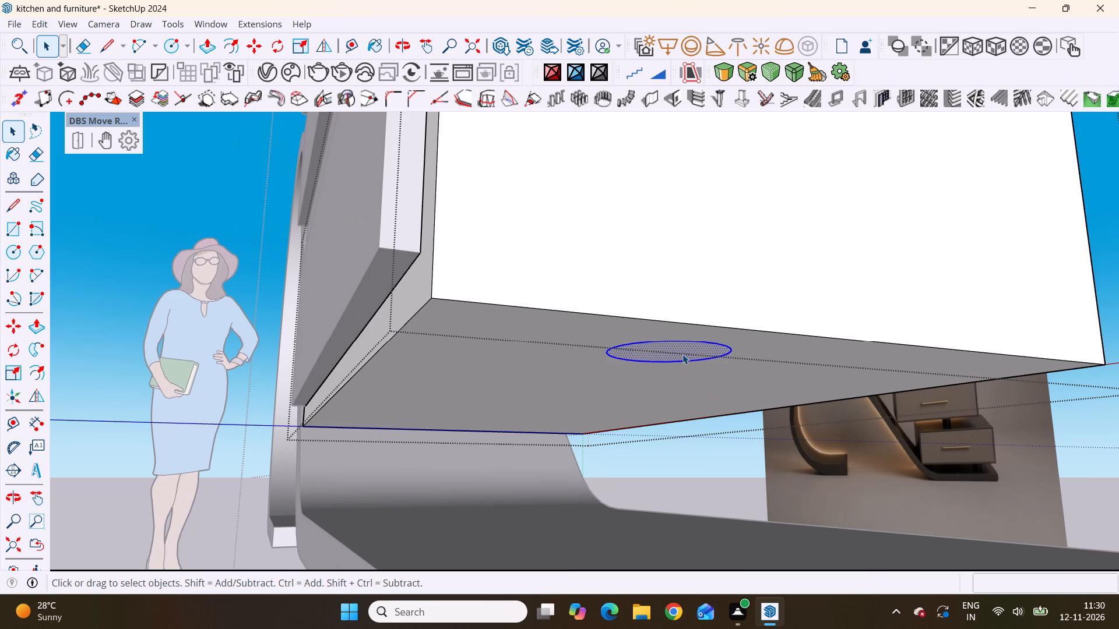
pyautogui.rightClick(682, 354)
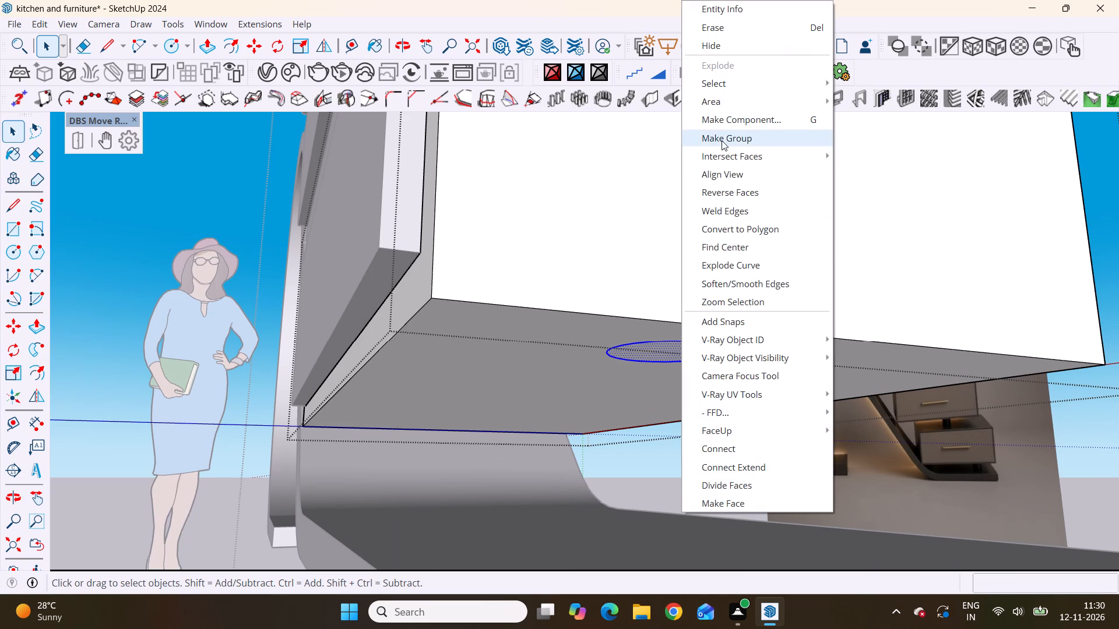
pyautogui.click(722, 140)
# Examine the support post beneath the reference photo's lowest drawer and compare its placement with the grouped circle under the modelled drawer.
pyautogui.scroll(-3, 712, 338)
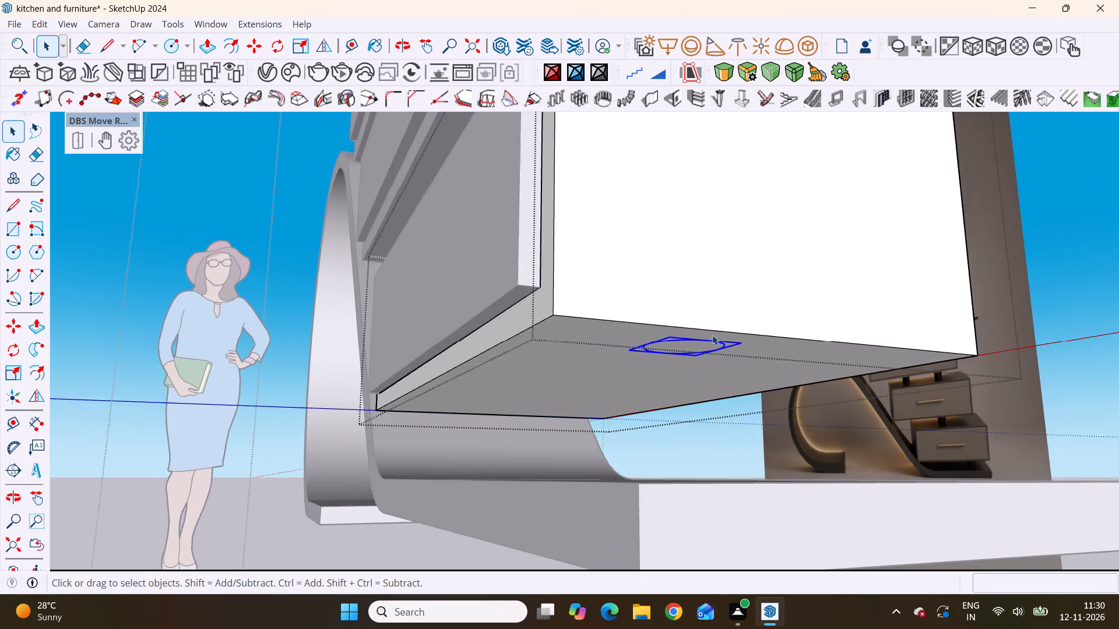
pyautogui.scroll(-5, 712, 335)
pyautogui.moveTo(702, 369); pyautogui.dragTo(590, 317, button='middle')
pyautogui.scroll(1, 702, 369)
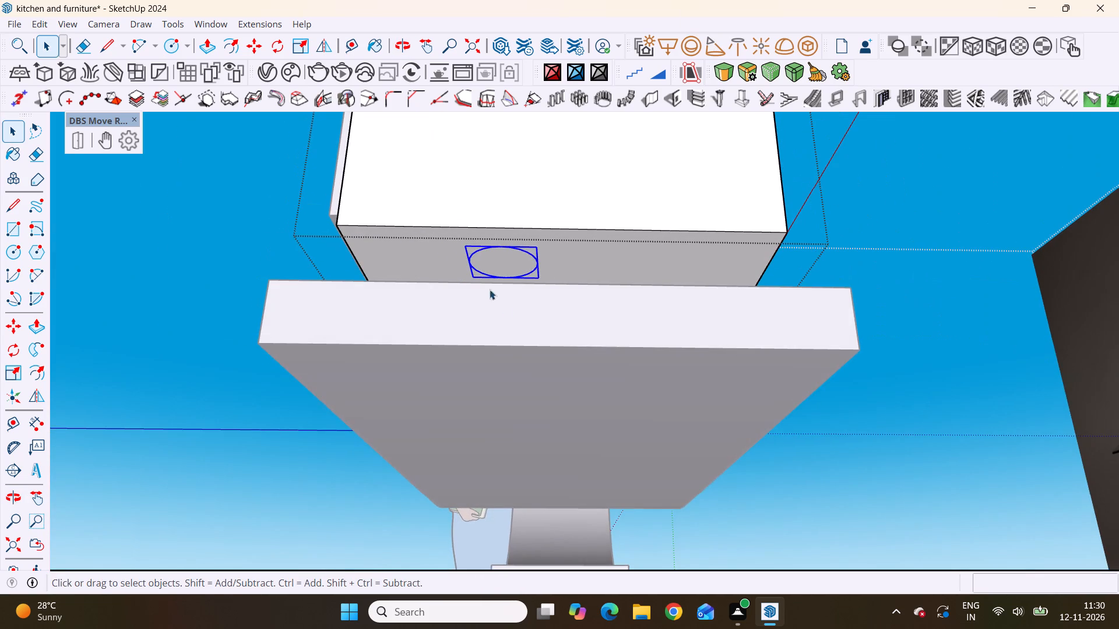
pyautogui.scroll(4, 451, 243)
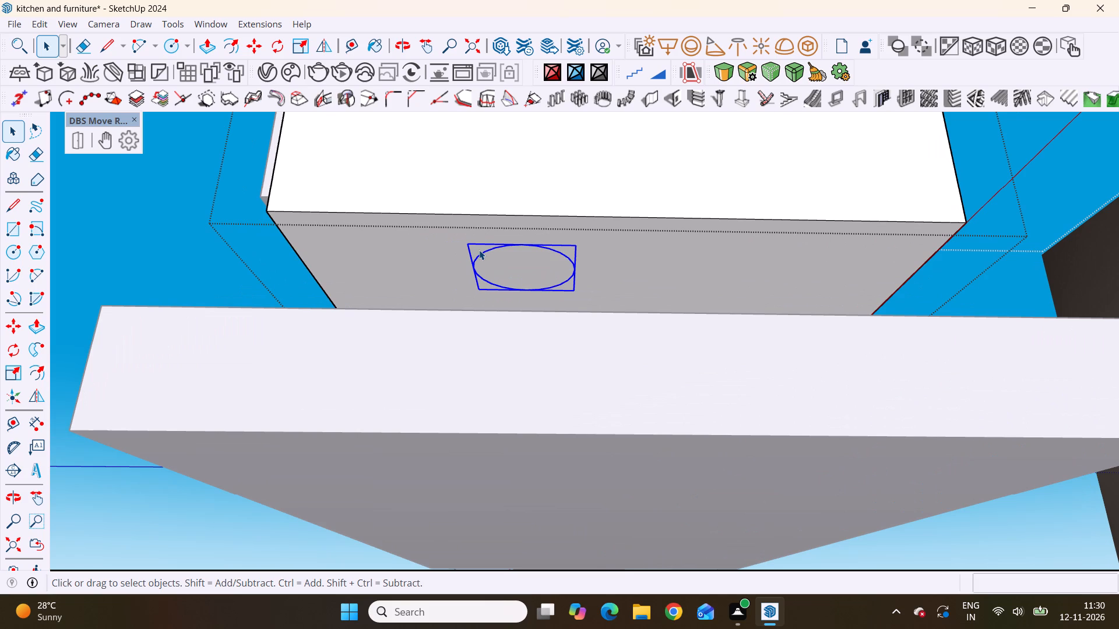
pyautogui.scroll(-9, 594, 260)
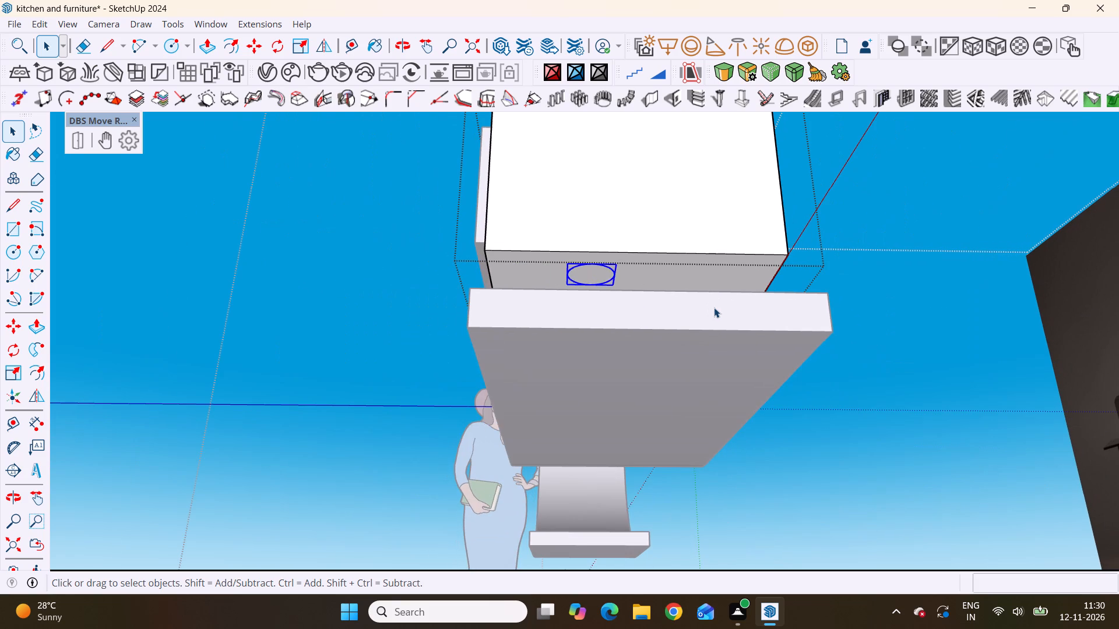
pyautogui.scroll(-10, 714, 308)
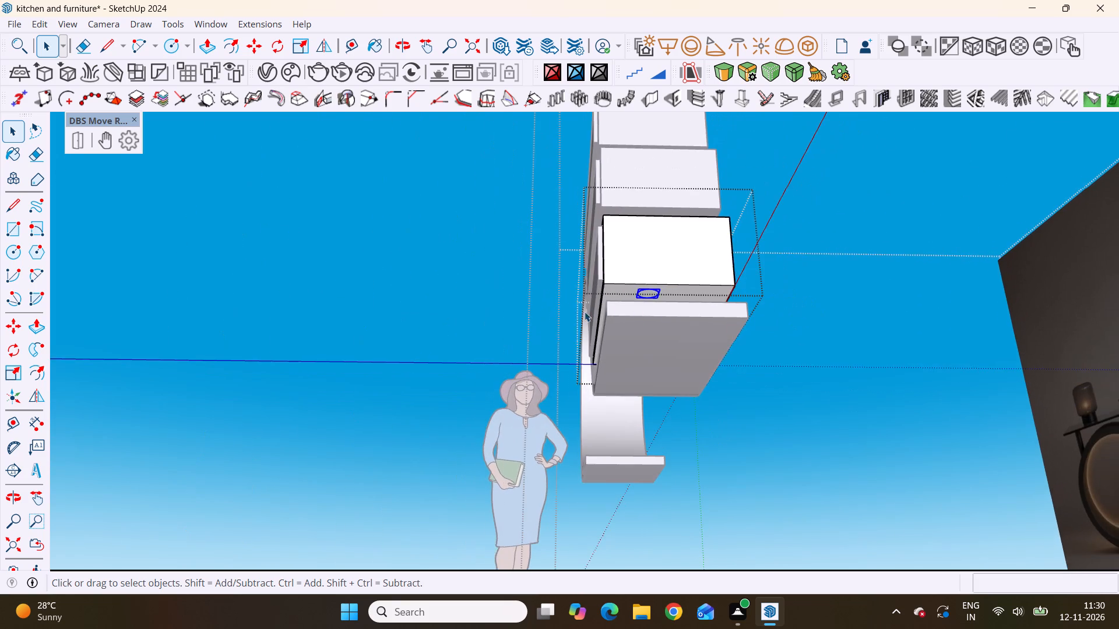
pyautogui.moveTo(601, 330); pyautogui.dragTo(949, 510, button='middle')
pyautogui.scroll(-8, 948, 510)
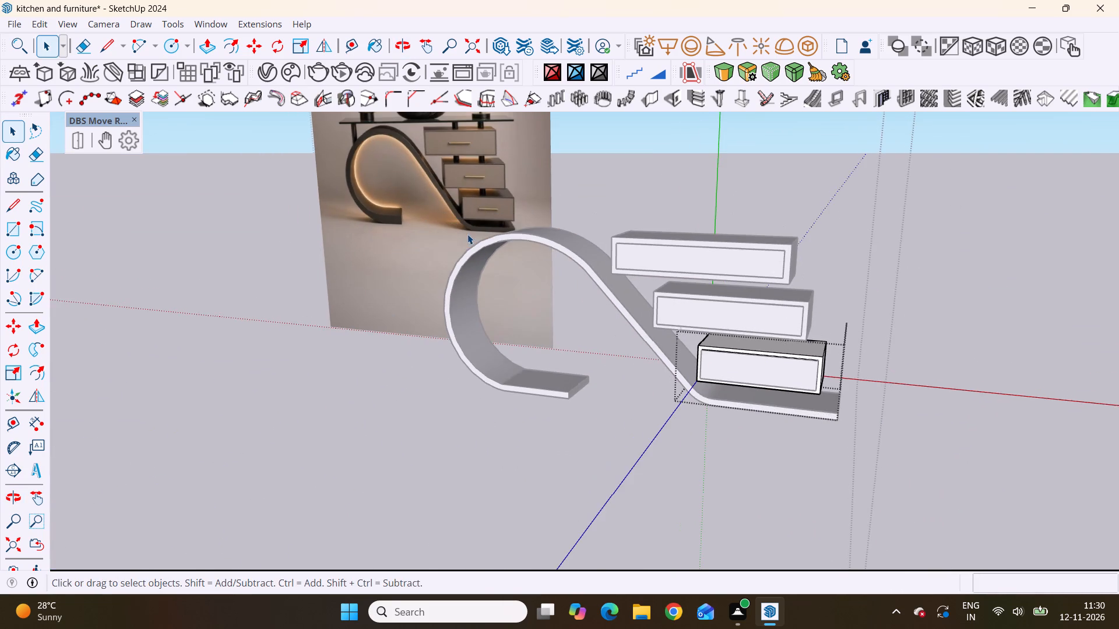
pyautogui.moveTo(467, 256); pyautogui.dragTo(546, 212, button='middle')
pyautogui.scroll(5, 371, 292)
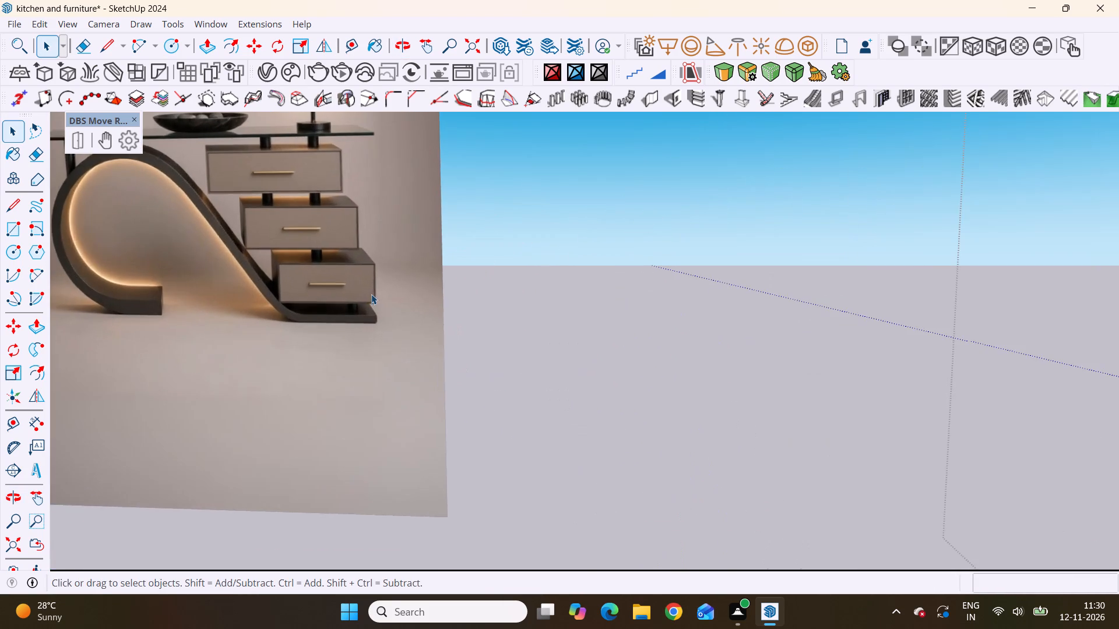
pyautogui.scroll(12, 363, 308)
pyautogui.moveTo(339, 302); pyautogui.dragTo(267, 209, button='middle')
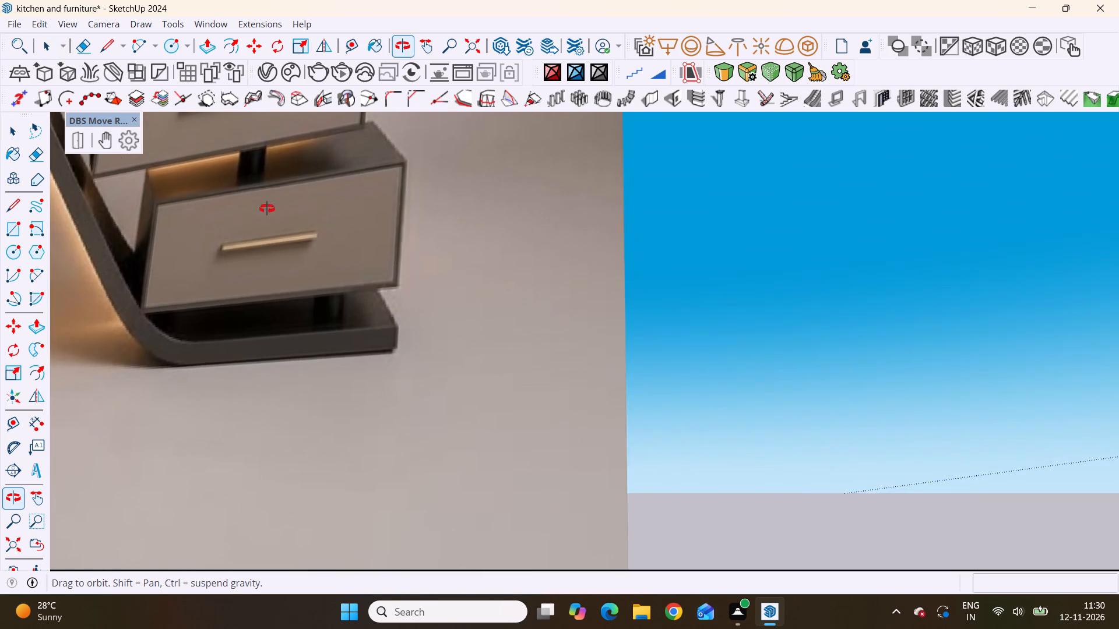
pyautogui.moveTo(267, 209); pyautogui.dragTo(307, 227, button='middle')
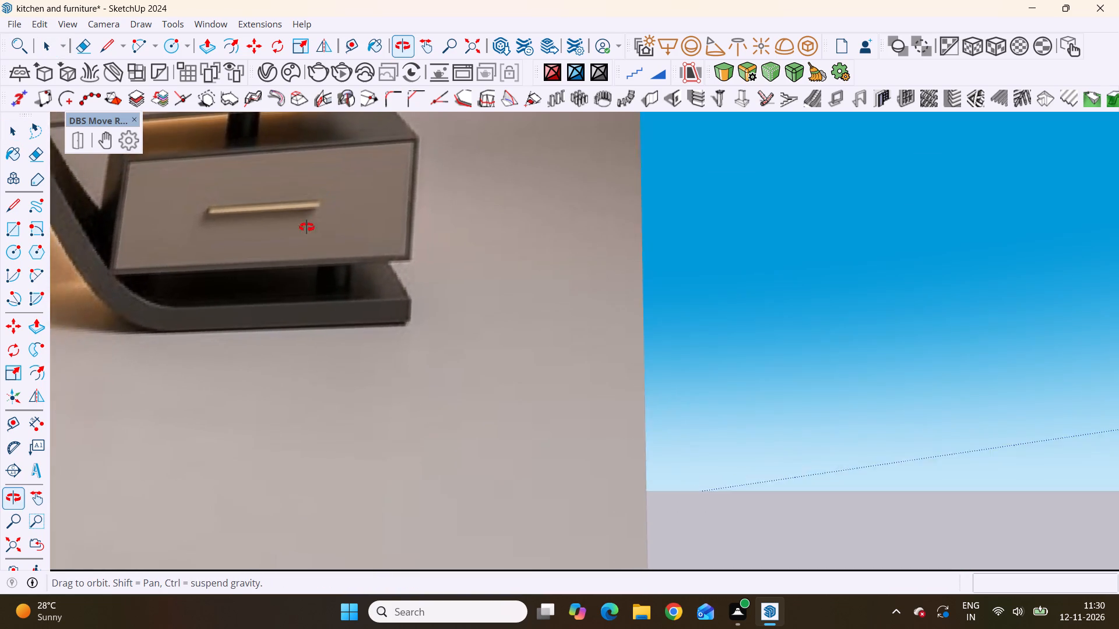
pyautogui.moveTo(307, 227); pyautogui.dragTo(411, 288, button='middle')
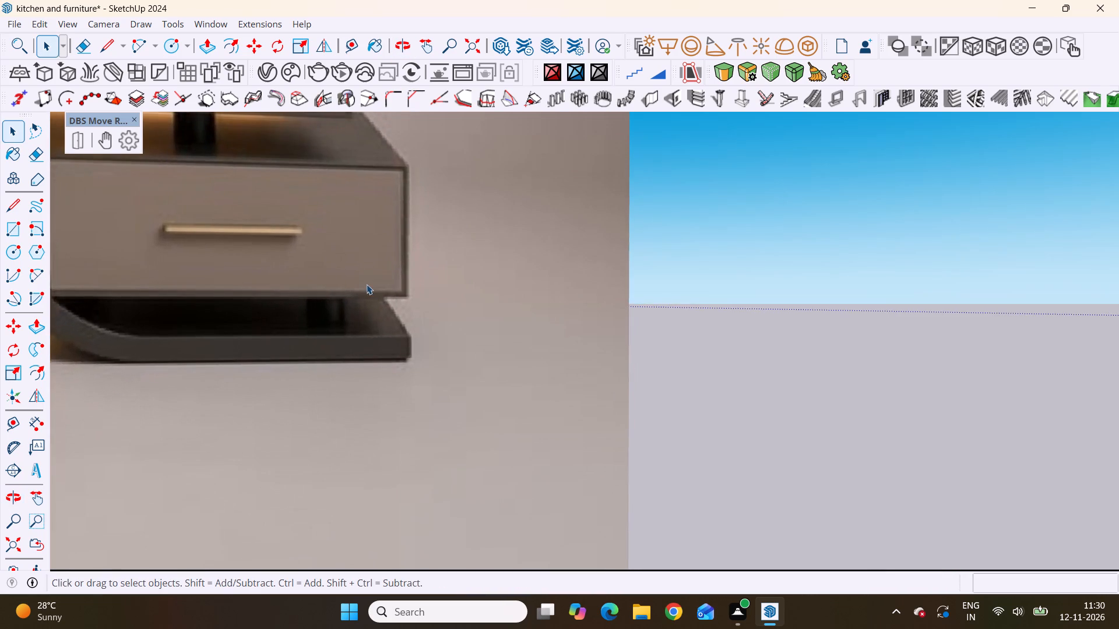
pyautogui.scroll(-20, 366, 284)
pyautogui.scroll(-4, 366, 284)
pyautogui.moveTo(652, 372); pyautogui.dragTo(620, 399, button='middle')
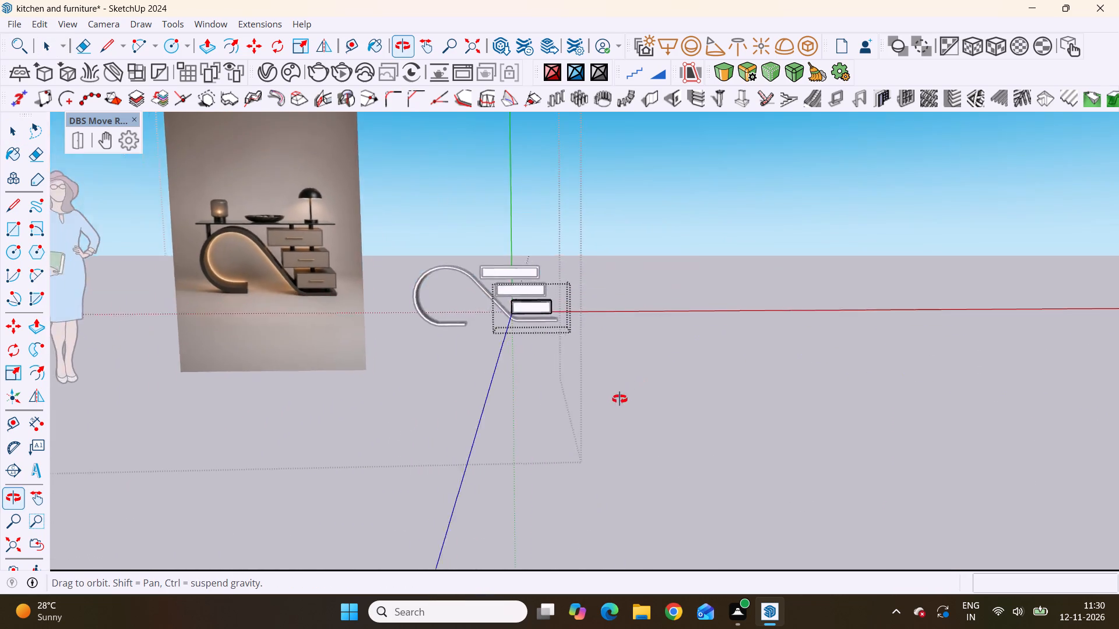
pyautogui.moveTo(620, 399); pyautogui.dragTo(272, 399, button='middle')
pyautogui.scroll(13, 462, 297)
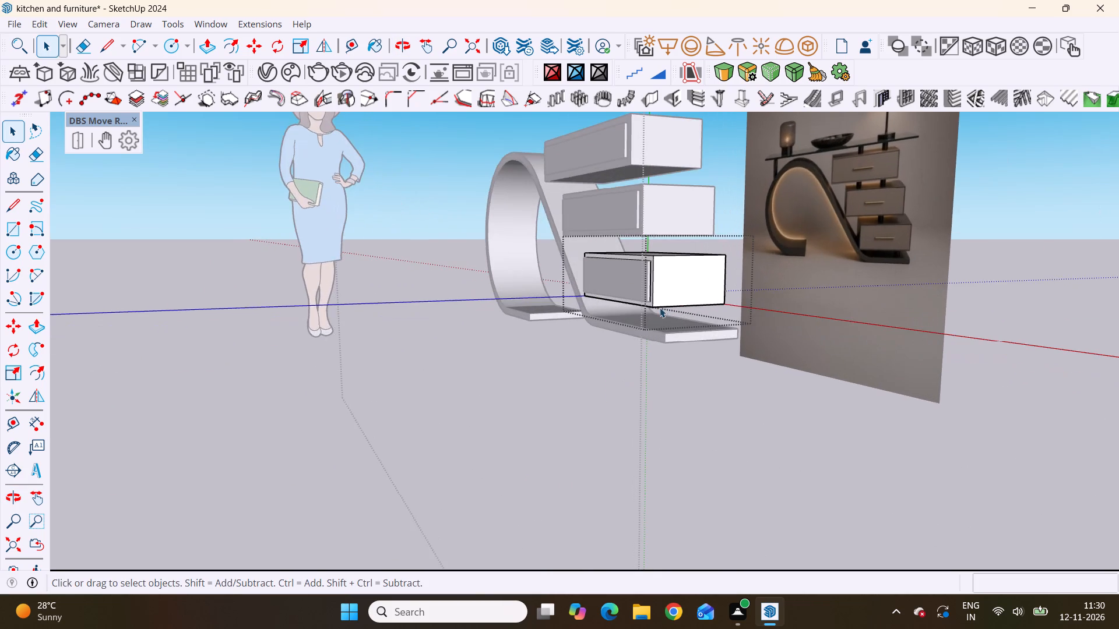
# Move the grouped circle on the lowest drawer's underside about 1 1/2" along the end edge, towards the middle of the drawer's depth.
pyautogui.moveTo(660, 308); pyautogui.dragTo(526, 221, button='middle')
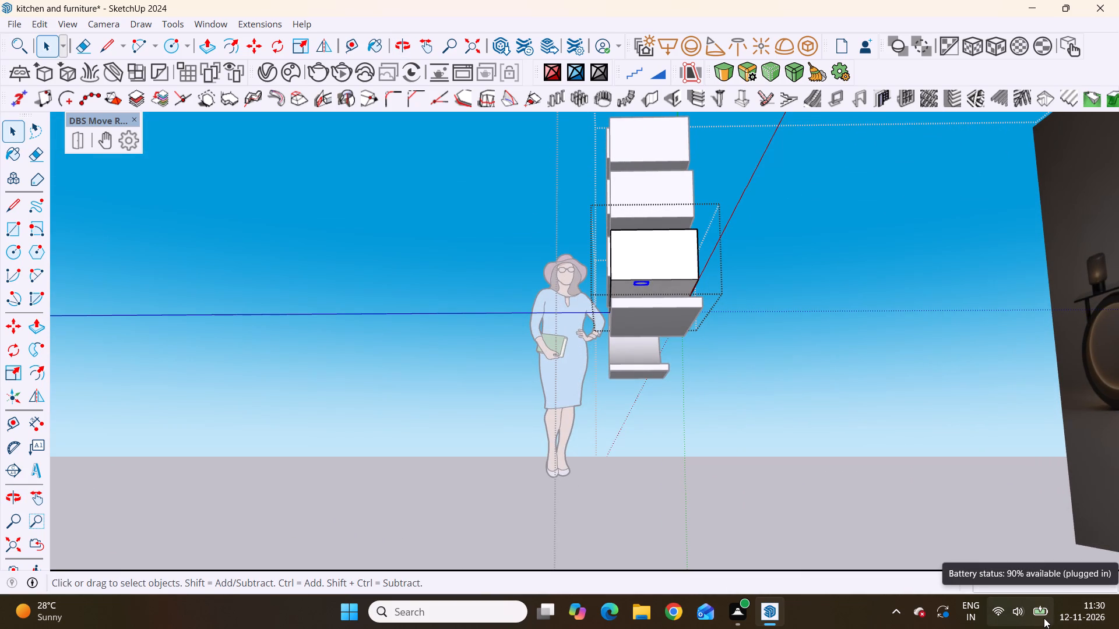
pyautogui.scroll(6, 645, 273)
pyautogui.moveTo(673, 298); pyautogui.dragTo(635, 309, button='middle')
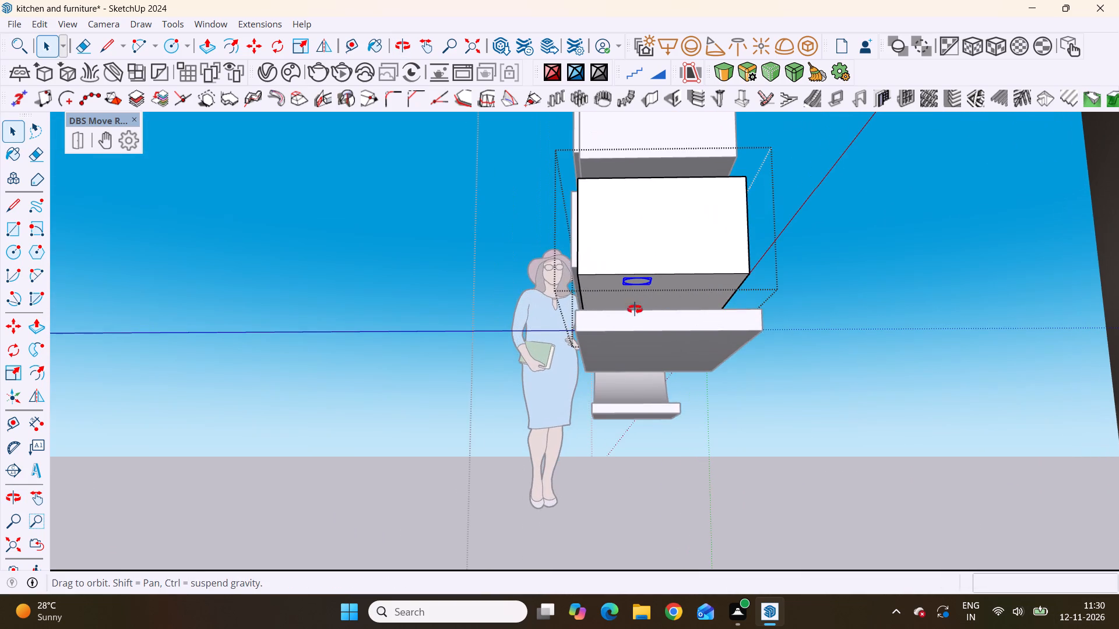
pyautogui.moveTo(635, 309); pyautogui.dragTo(572, 305, button='middle')
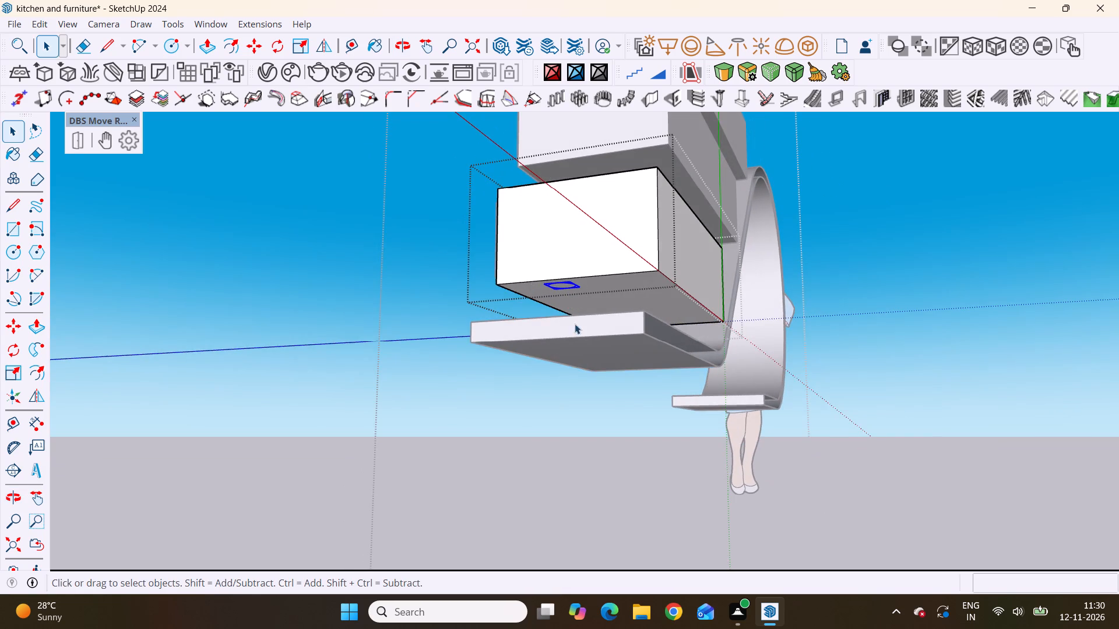
pyautogui.scroll(6, 575, 324)
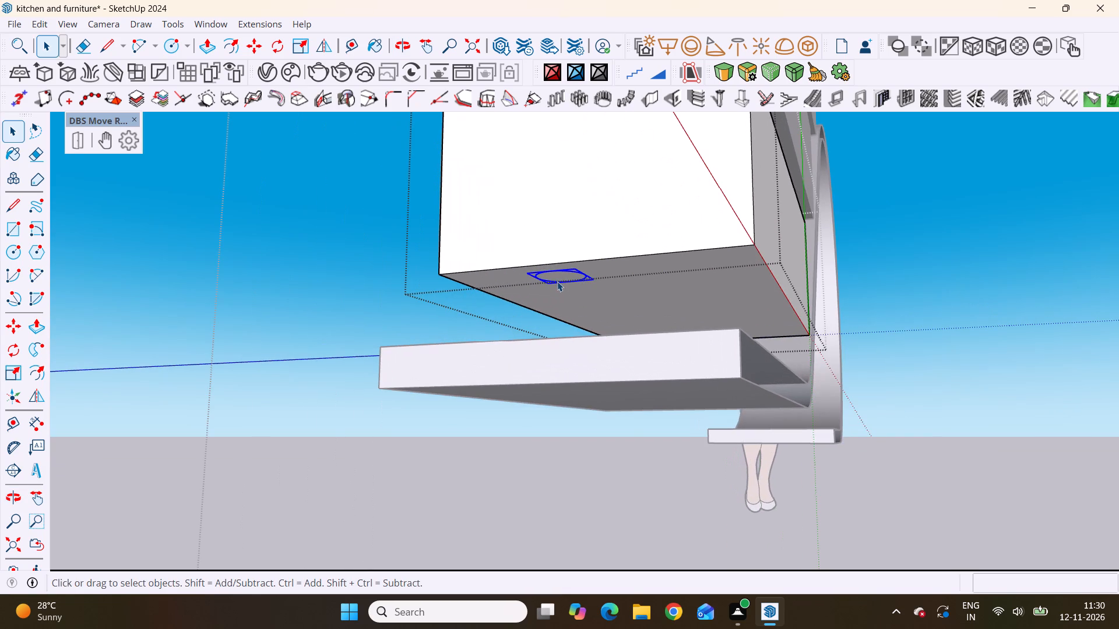
pyautogui.rightClick(479, 249)
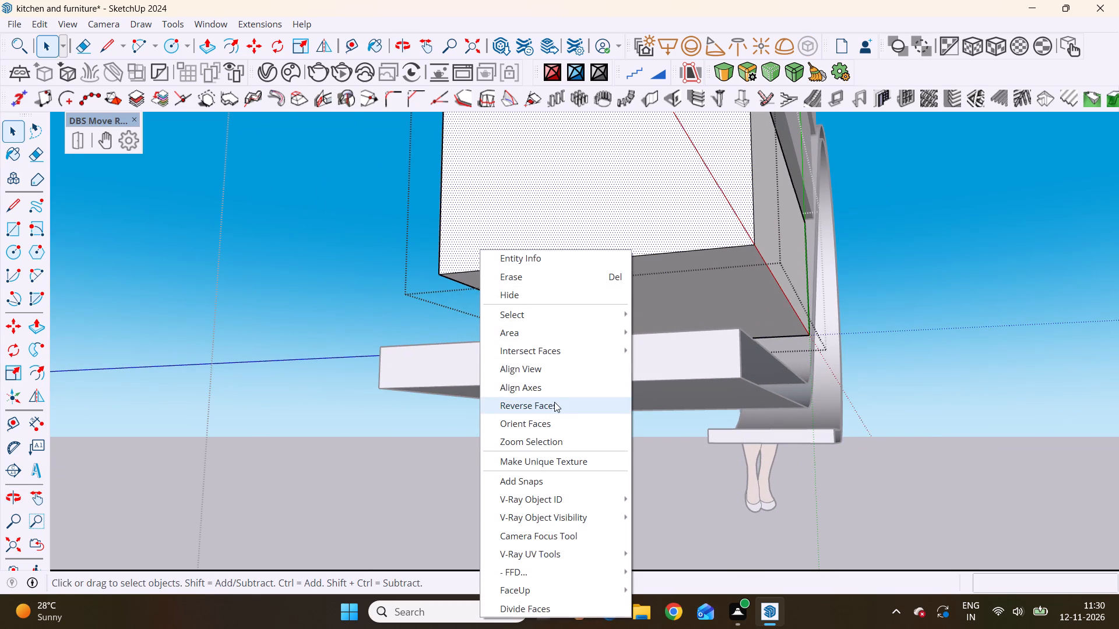
pyautogui.click(988, 281)
pyautogui.scroll(3, 576, 309)
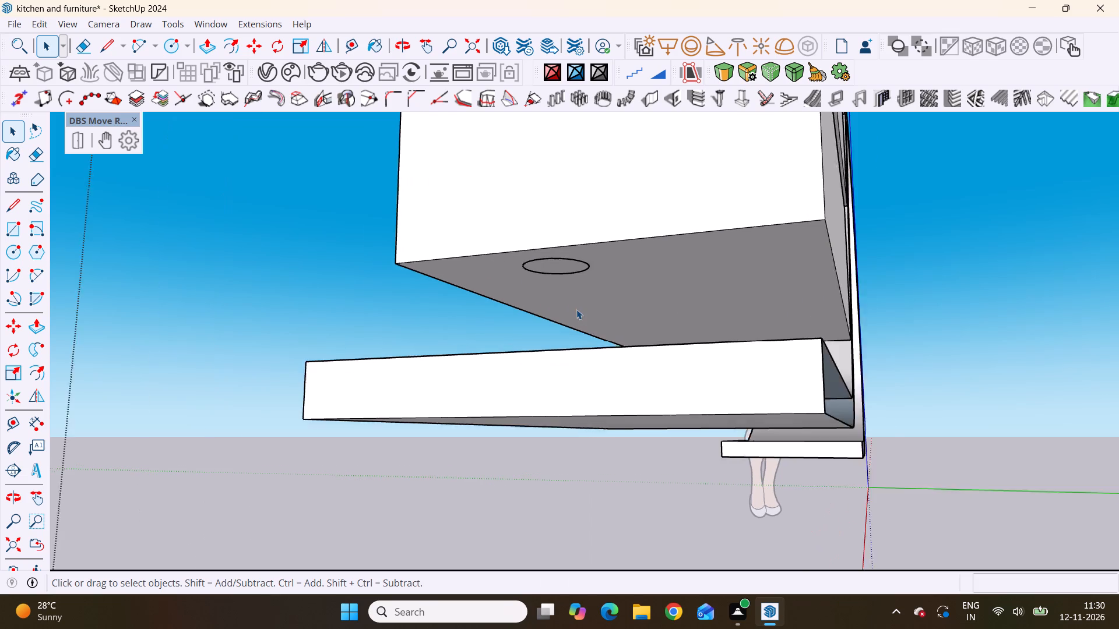
pyautogui.click(537, 259)
pyautogui.doubleClick(546, 260)
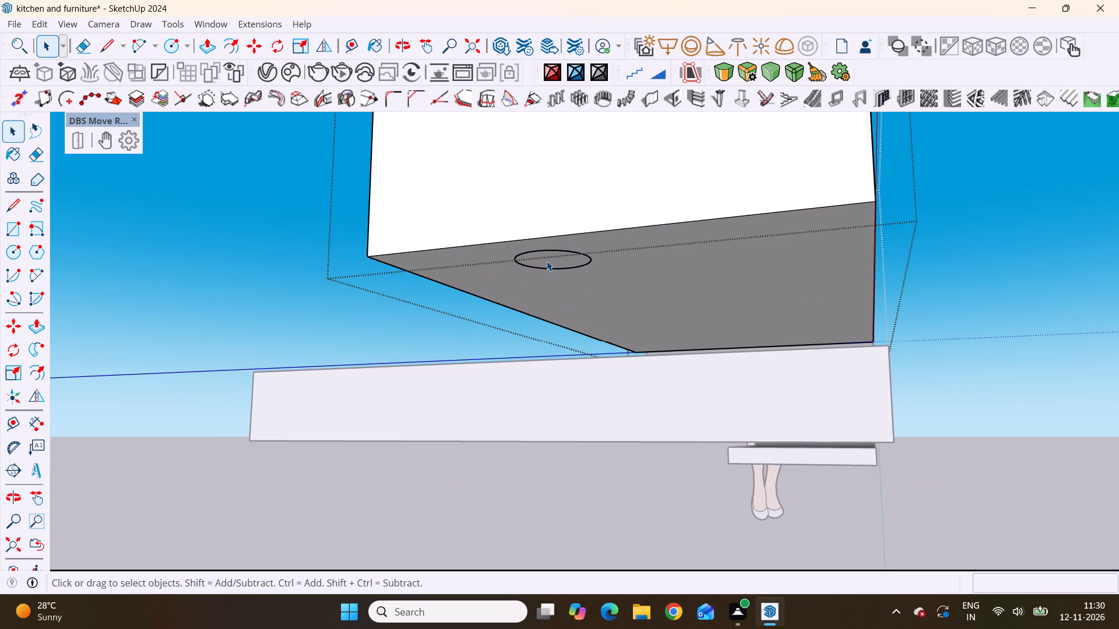
pyautogui.click(547, 261)
pyautogui.press('m')
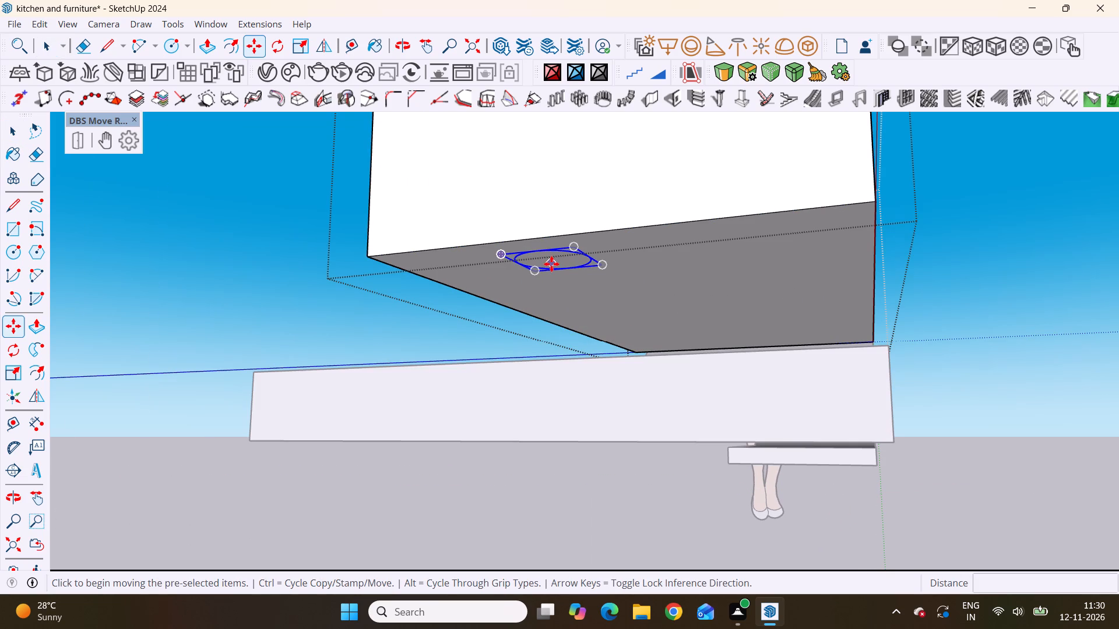
pyautogui.click(601, 269)
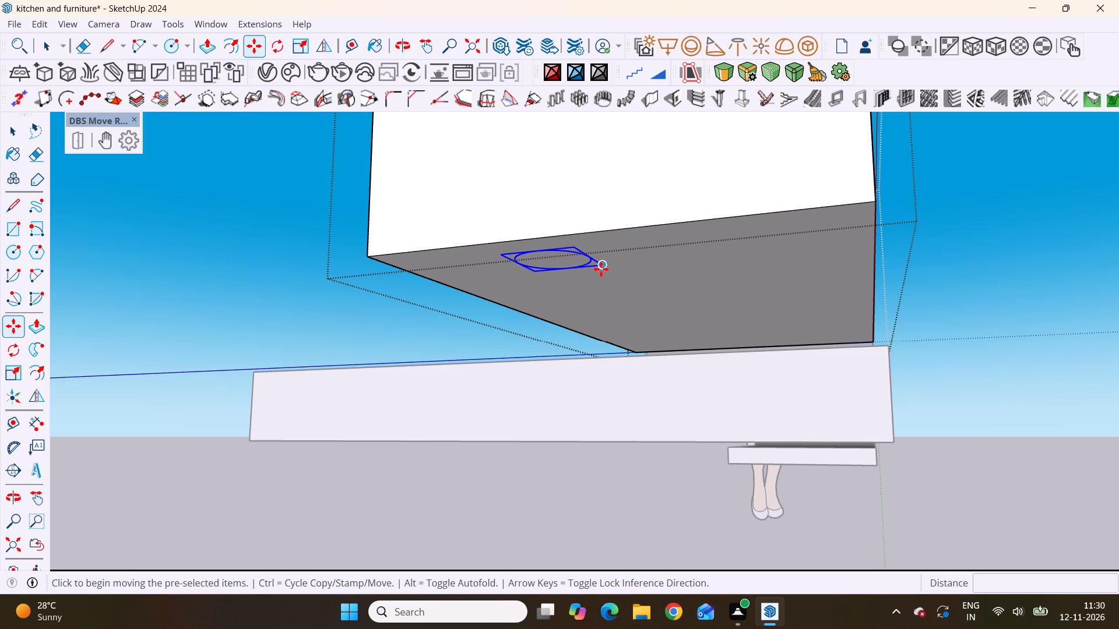
pyautogui.click(690, 256)
# Move the grouped circle about 1/2" inward on the underside, away from the drawer's end edge.
pyautogui.scroll(-8, 718, 299)
pyautogui.moveTo(711, 316); pyautogui.dragTo(727, 316, button='middle')
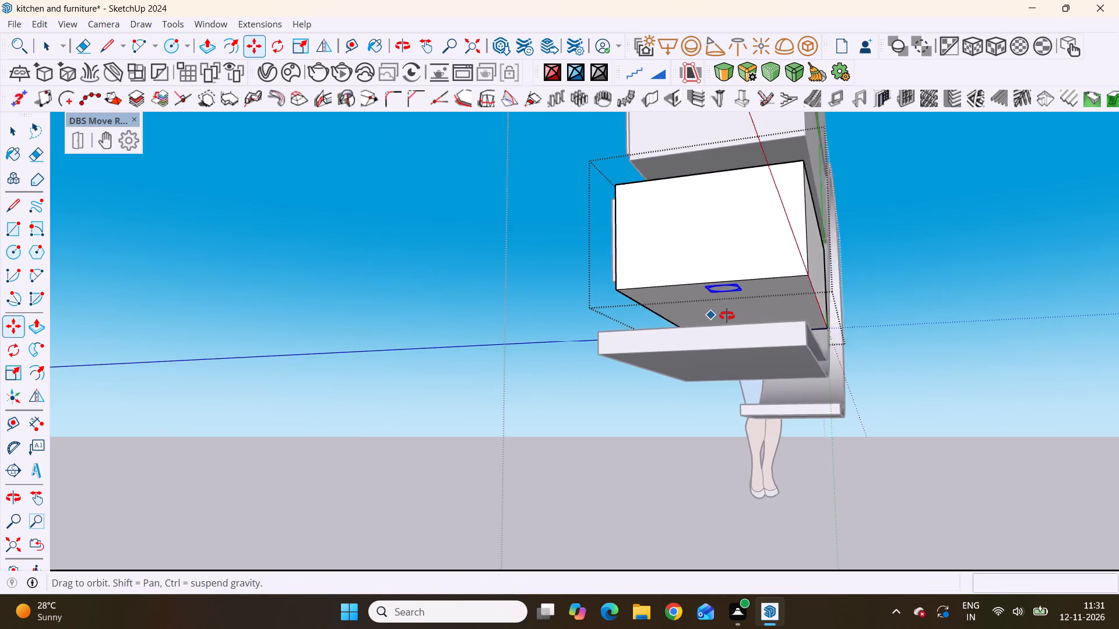
pyautogui.moveTo(727, 316); pyautogui.dragTo(777, 255, button='middle')
pyautogui.scroll(9, 777, 255)
pyautogui.moveTo(789, 284); pyautogui.dragTo(793, 296, button='middle')
pyautogui.scroll(2, 785, 283)
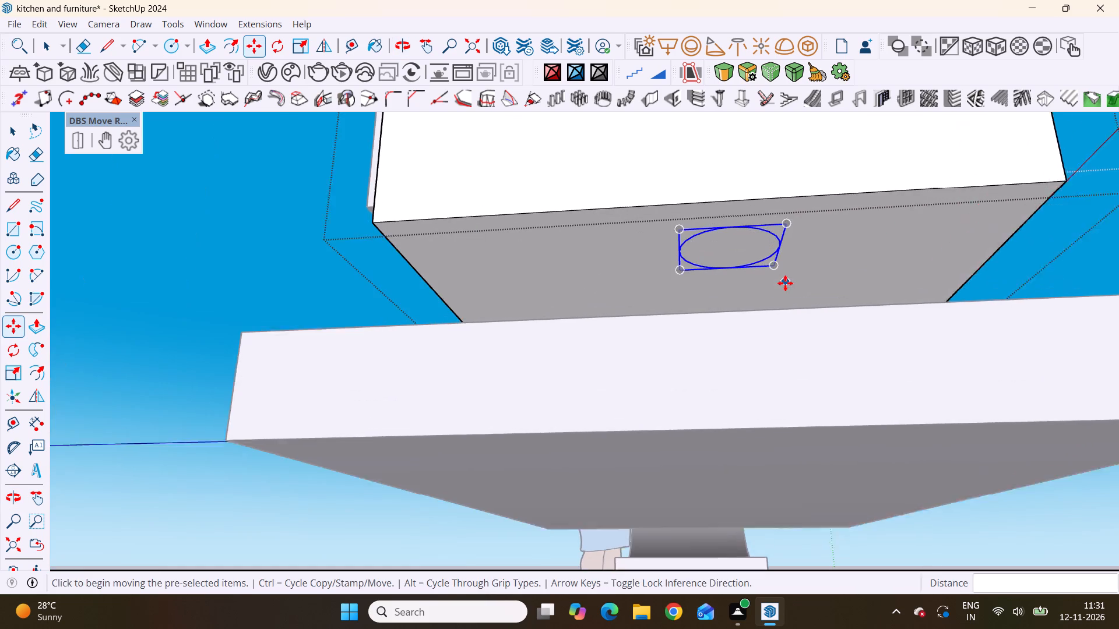
pyautogui.scroll(2, 785, 283)
pyautogui.click(775, 267)
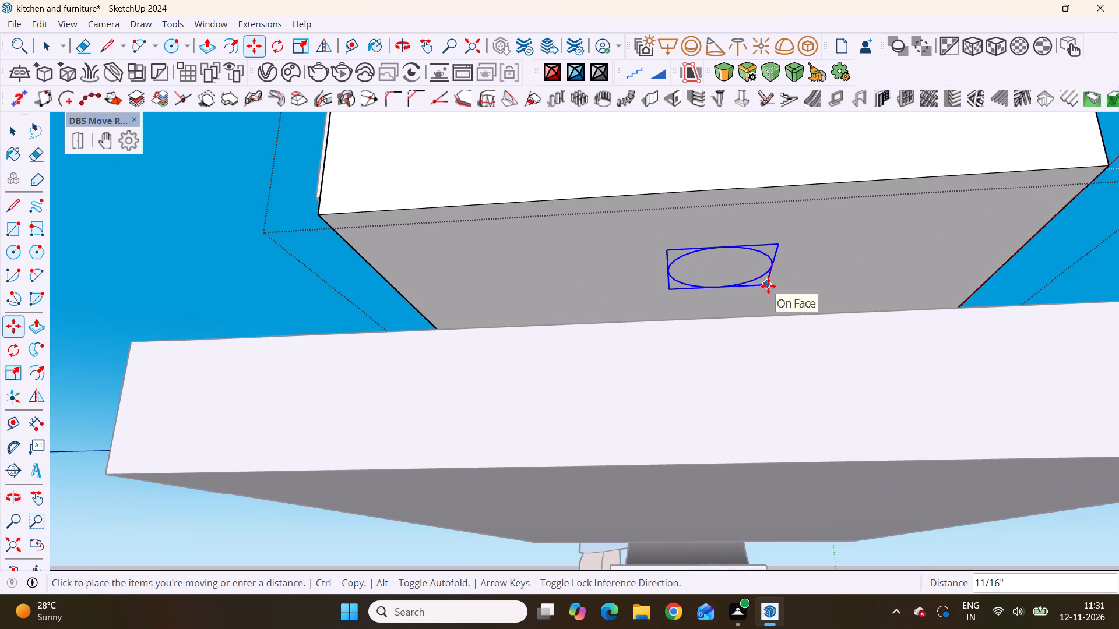
pyautogui.click(765, 279)
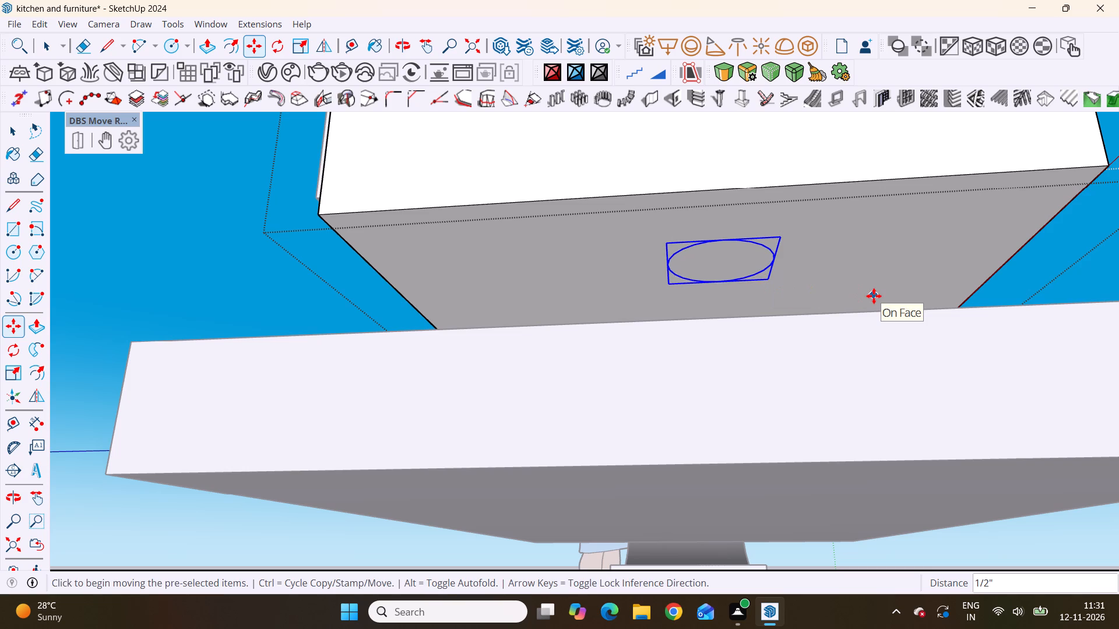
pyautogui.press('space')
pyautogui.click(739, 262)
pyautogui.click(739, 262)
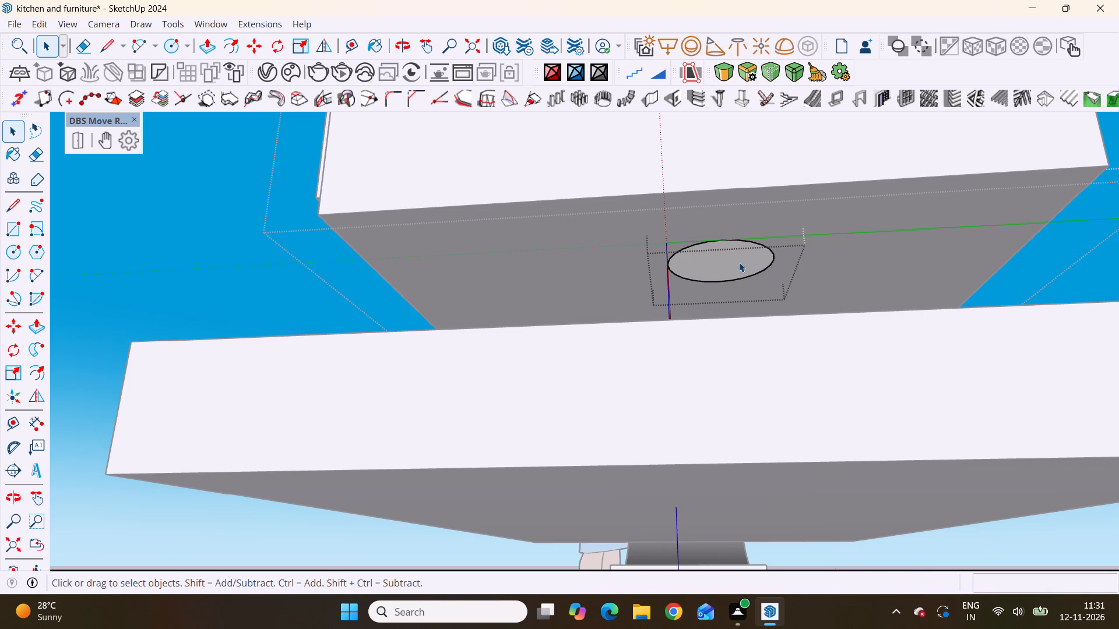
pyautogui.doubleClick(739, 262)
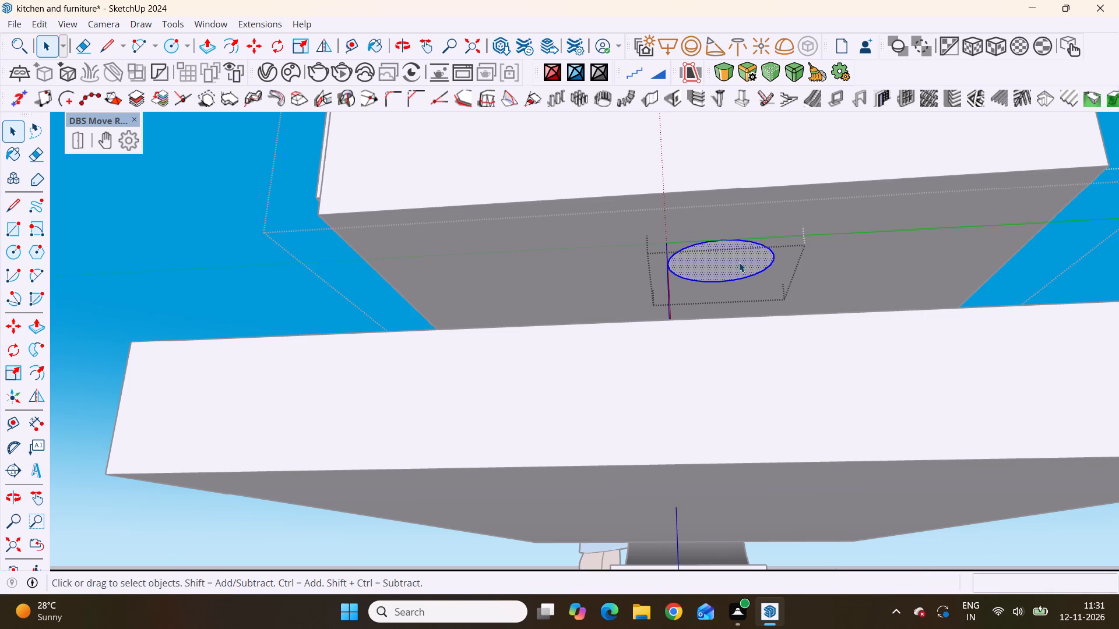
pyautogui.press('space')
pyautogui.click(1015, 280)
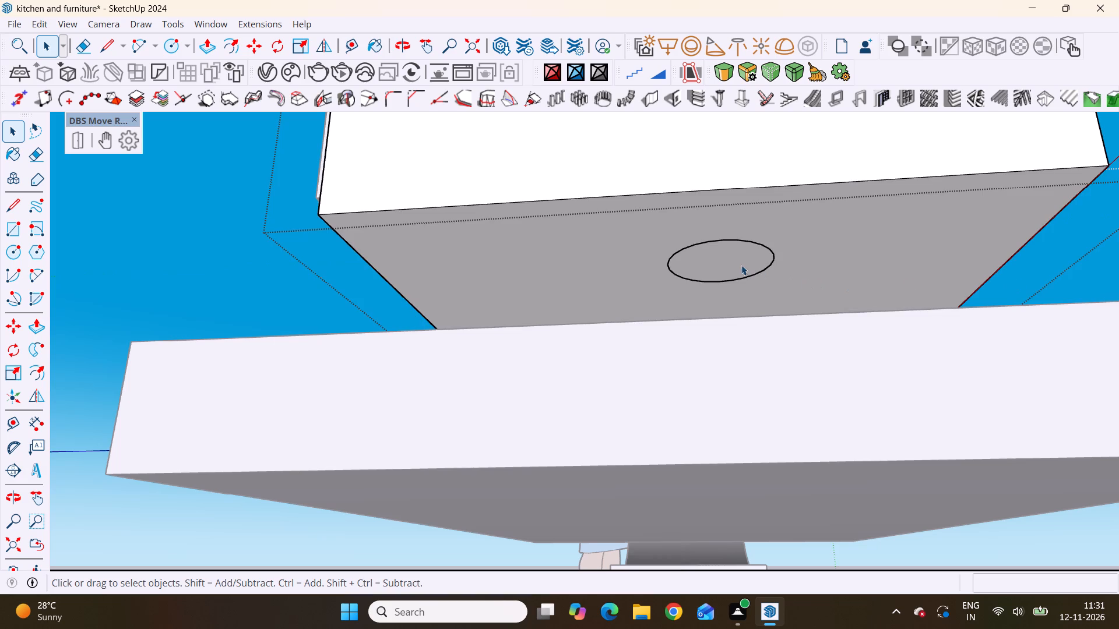
# Copy the grouped circle about 6 1/16" away from the lowest drawer's underside, up towards the middle drawer.
pyautogui.click(741, 265)
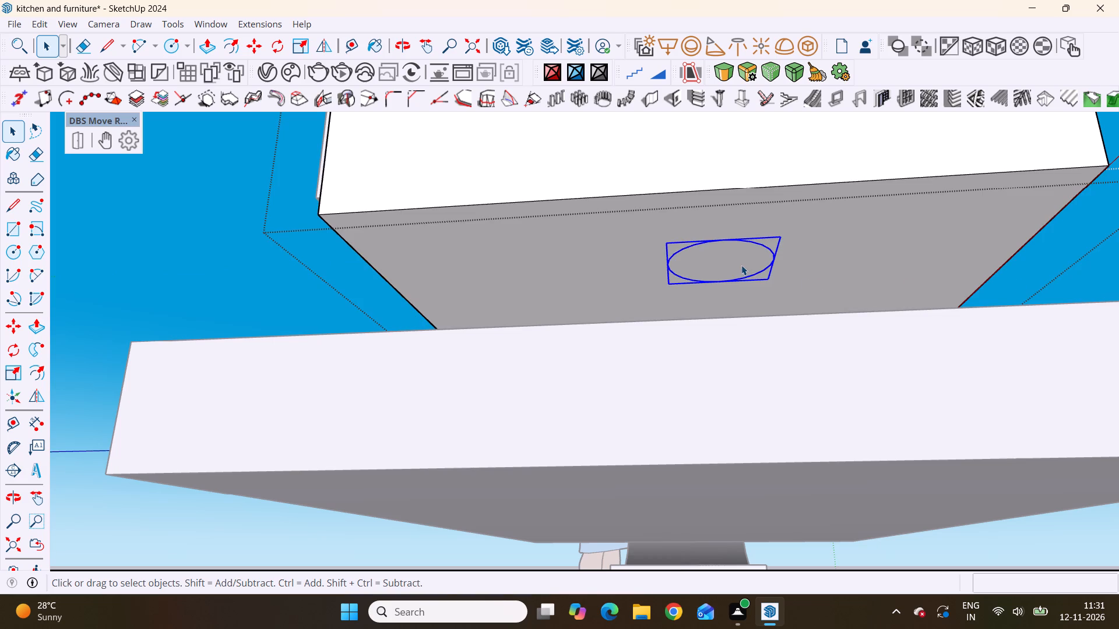
pyautogui.press('m')
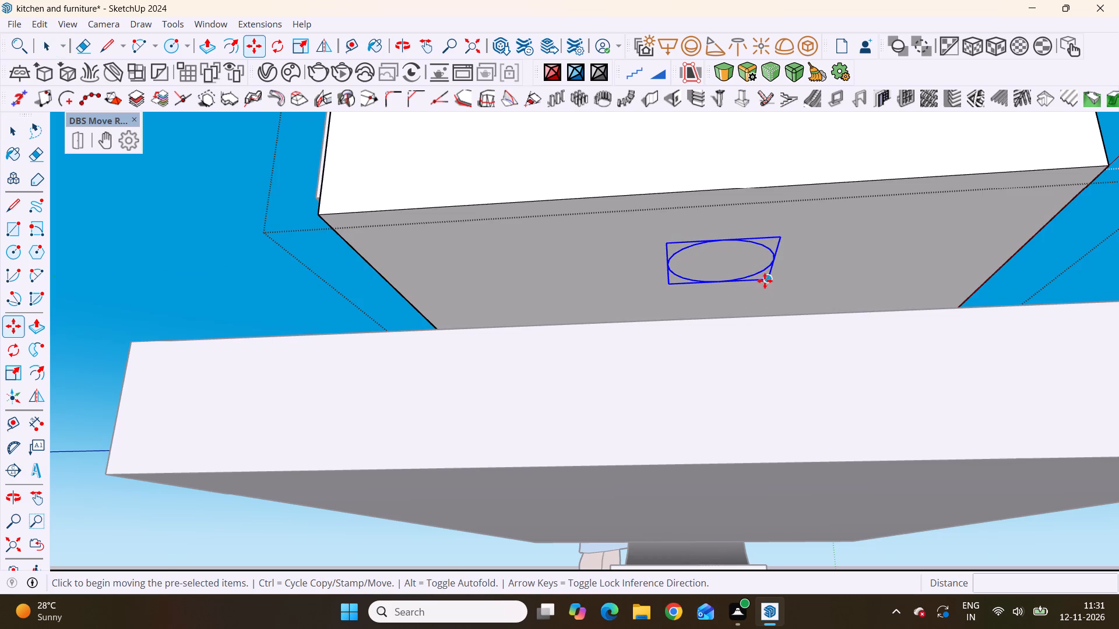
pyautogui.click(769, 279)
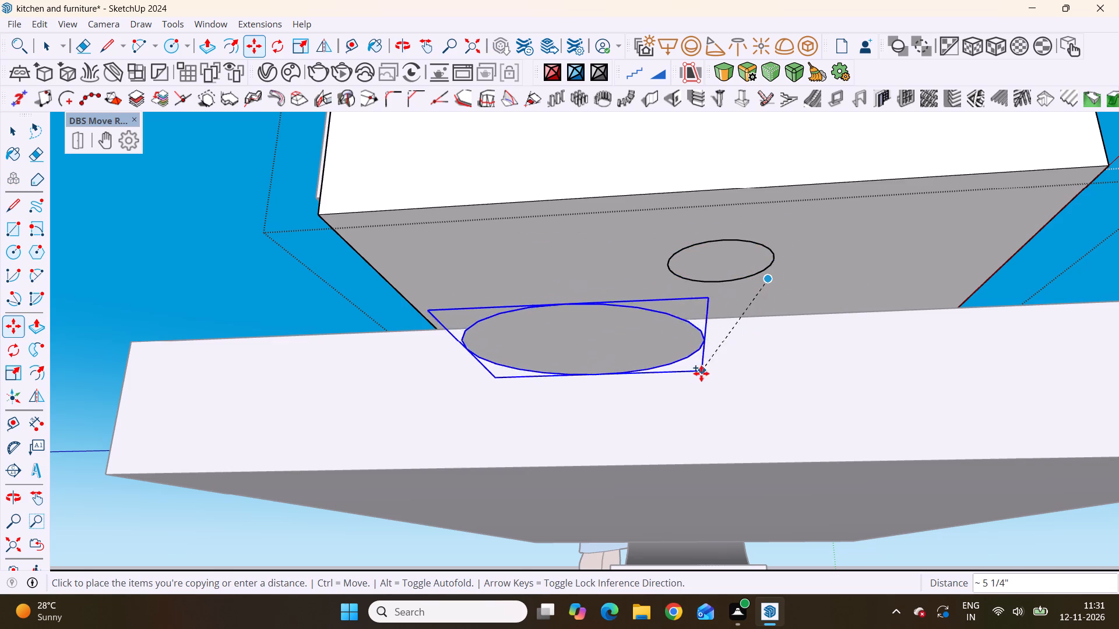
pyautogui.scroll(-20, 726, 381)
pyautogui.scroll(-1, 726, 381)
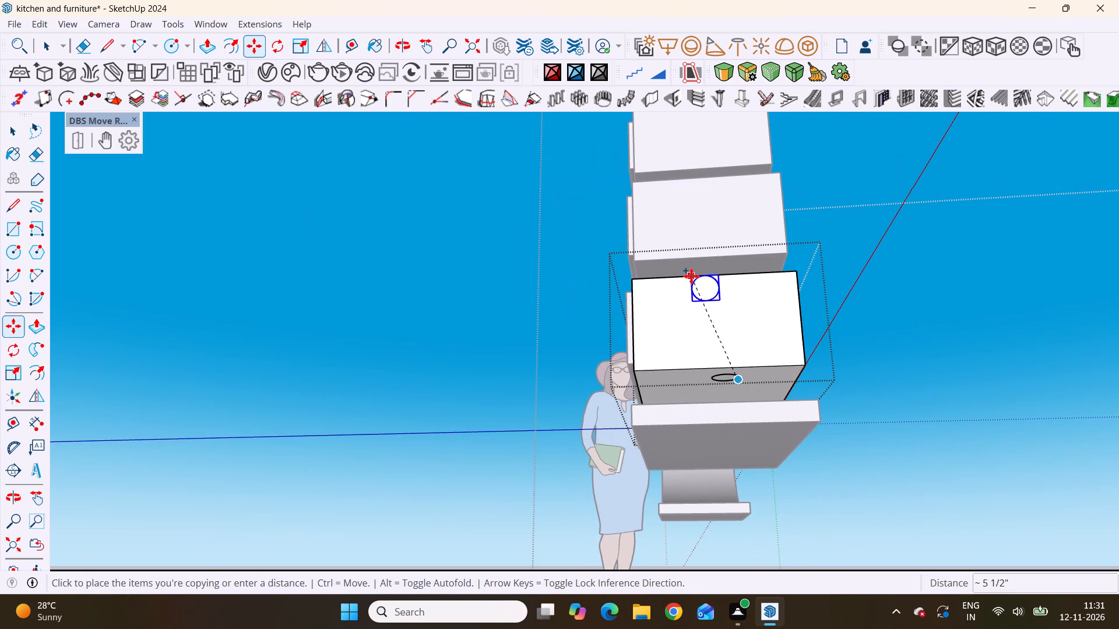
pyautogui.click(705, 271)
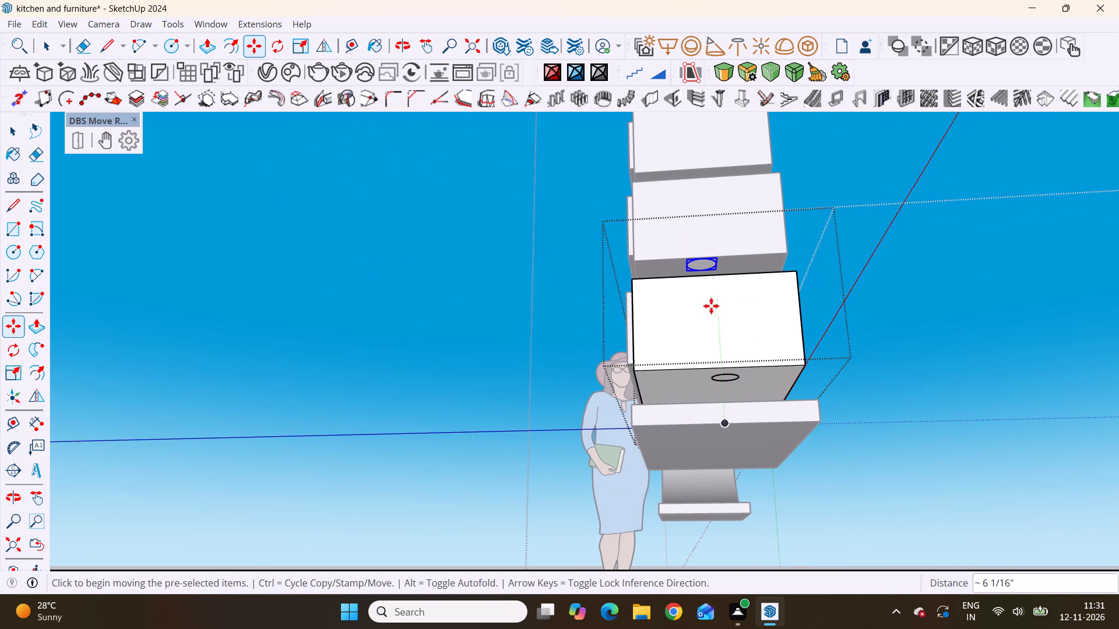
# Inside the original circle's group, Push/Pull the face about 2 1/16" down to the curved base as a support post.
pyautogui.scroll(5, 720, 397)
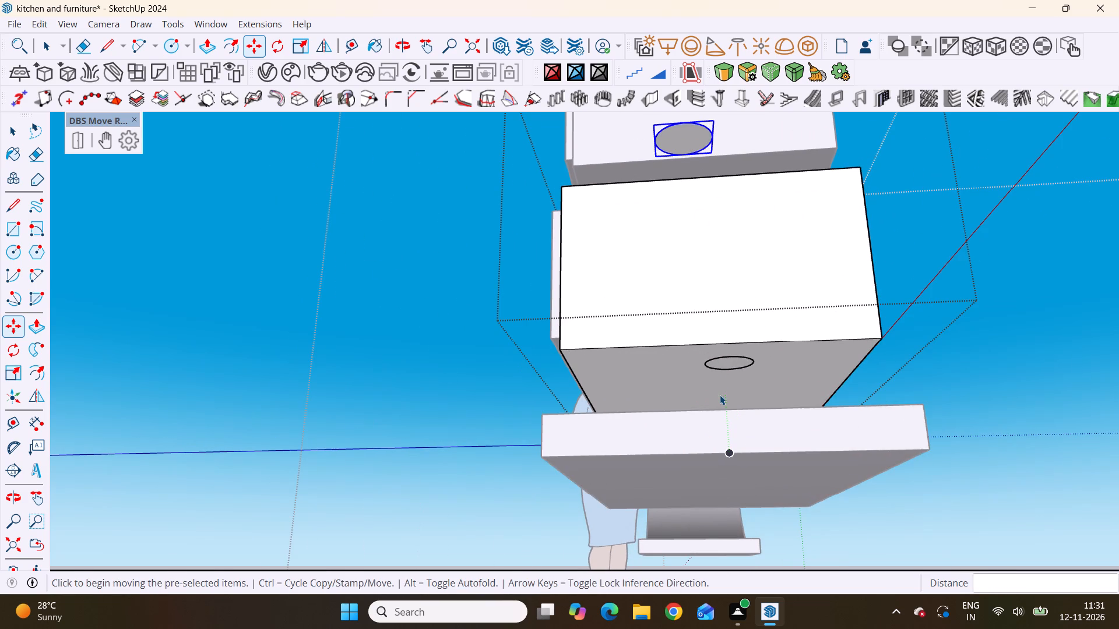
pyautogui.press('space')
pyautogui.click(729, 363)
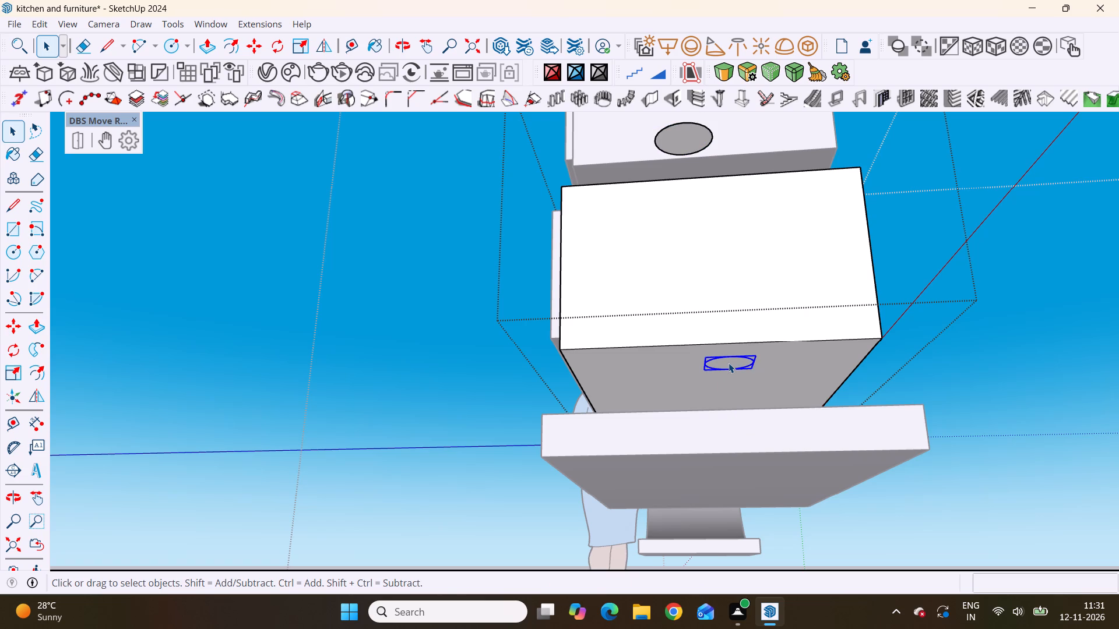
pyautogui.click(729, 363)
pyautogui.doubleClick(729, 363)
pyautogui.click(729, 363)
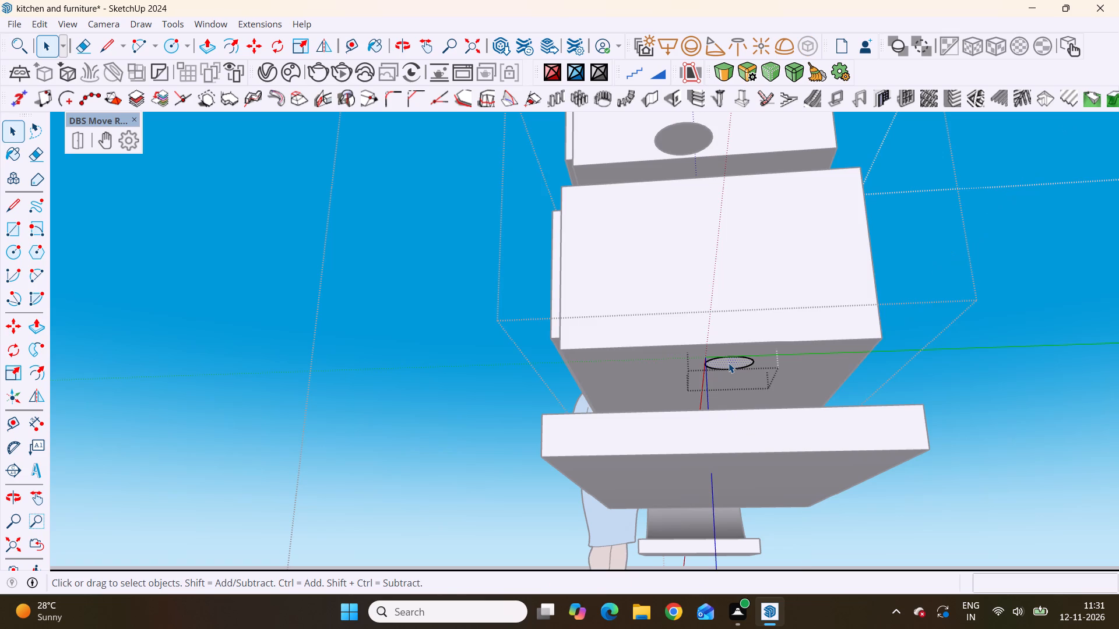
pyautogui.press('p')
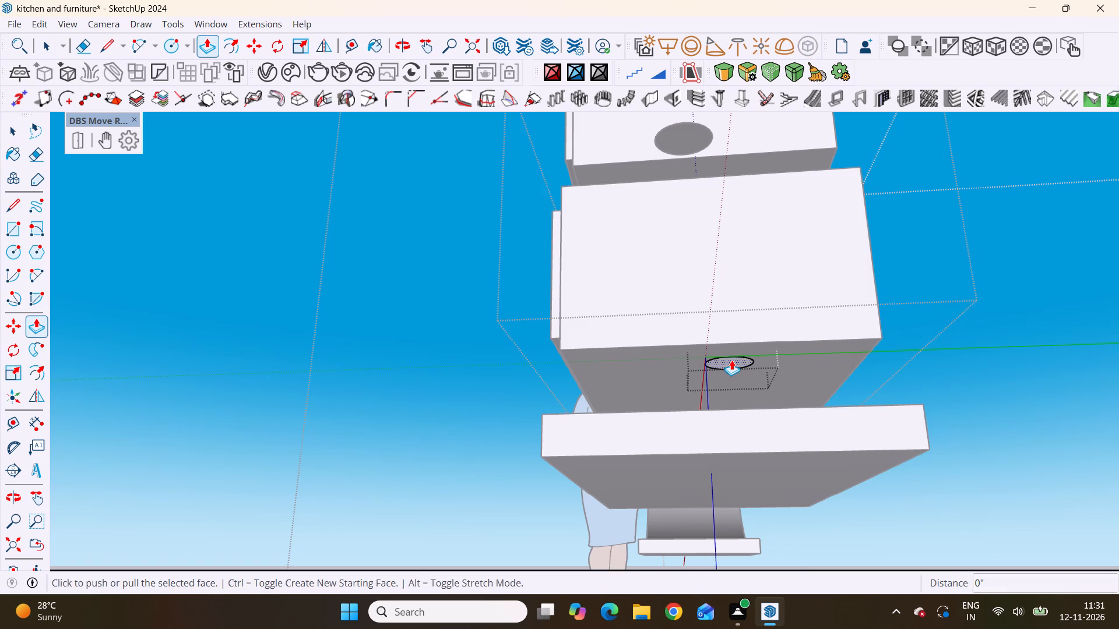
pyautogui.click(731, 360)
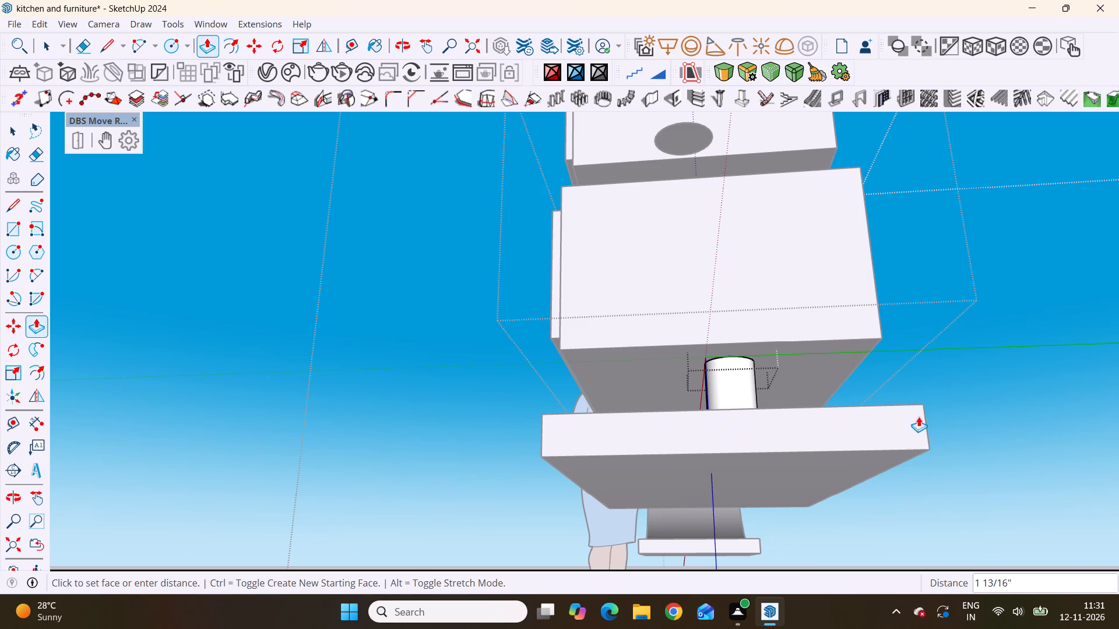
pyautogui.click(919, 407)
# Examine the support post between the lowest drawer and the base from several angles and compare it with the reference photo.
pyautogui.scroll(-13, 814, 412)
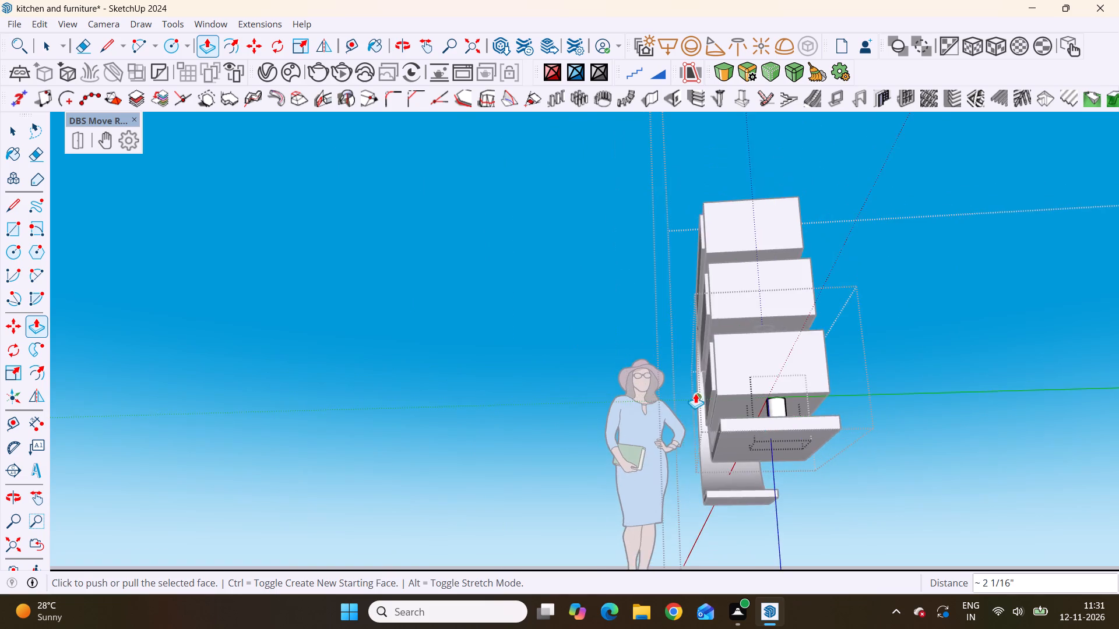
pyautogui.moveTo(716, 414); pyautogui.dragTo(1118, 497, button='middle')
pyautogui.scroll(-4, 667, 413)
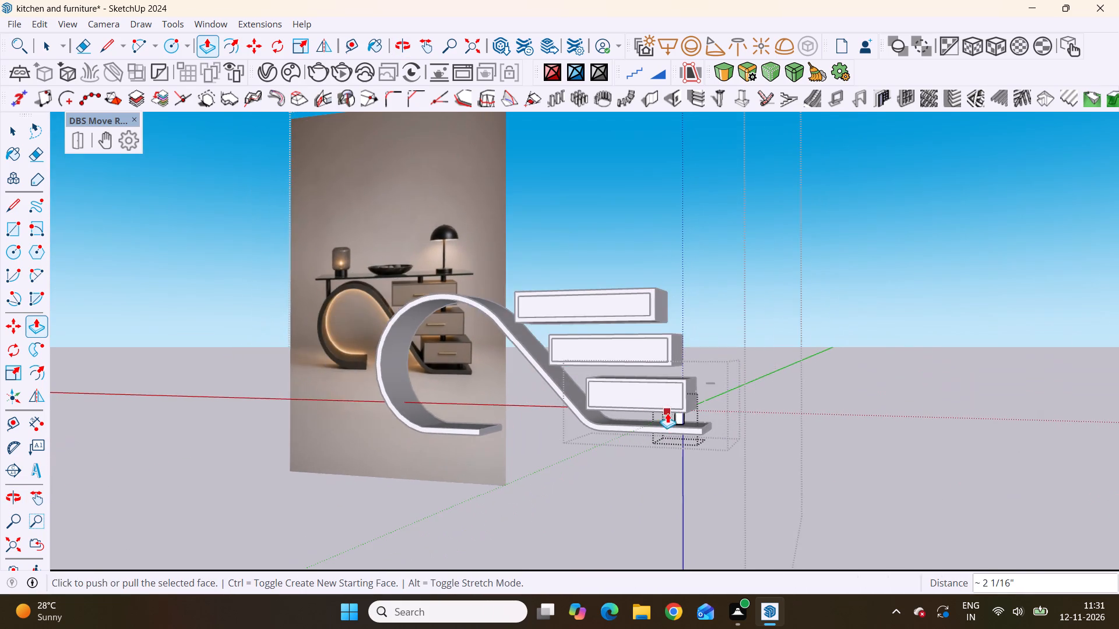
pyautogui.moveTo(613, 409); pyautogui.dragTo(745, 405, button='middle')
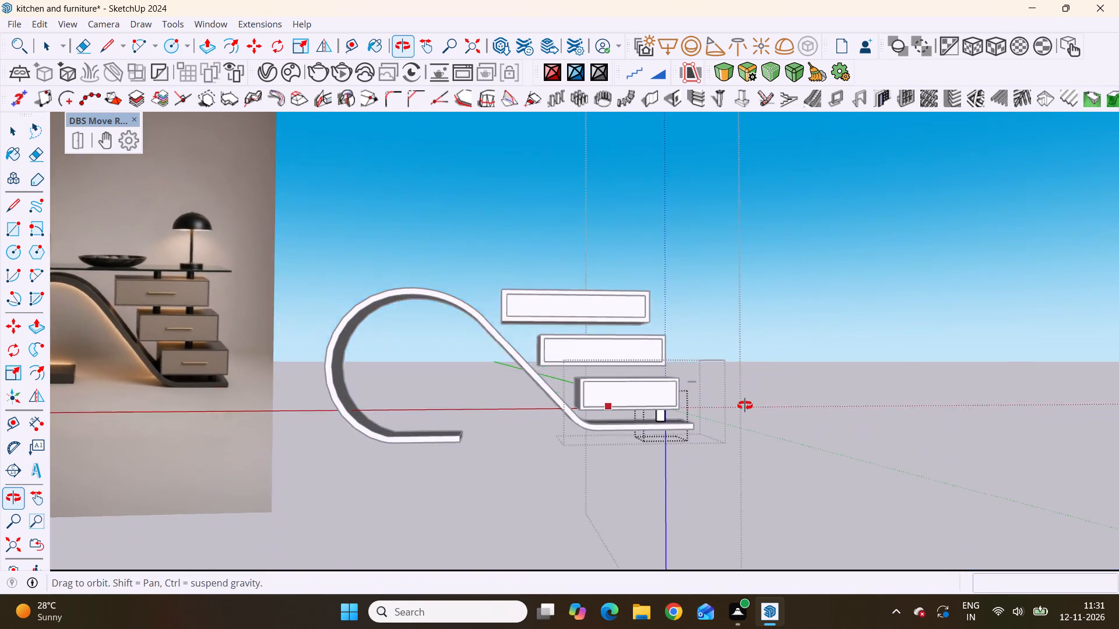
pyautogui.moveTo(745, 405); pyautogui.dragTo(732, 433, button='middle')
pyautogui.scroll(-2, 649, 399)
pyautogui.scroll(8, 649, 399)
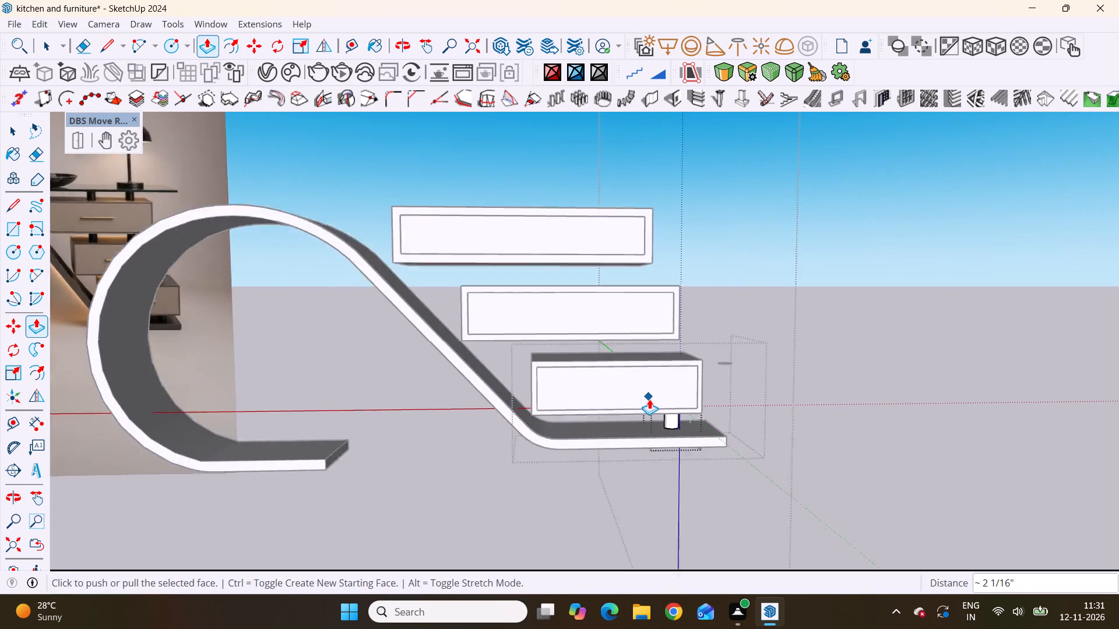
pyautogui.scroll(9, 649, 399)
pyautogui.moveTo(660, 427); pyautogui.dragTo(441, 426, button='middle')
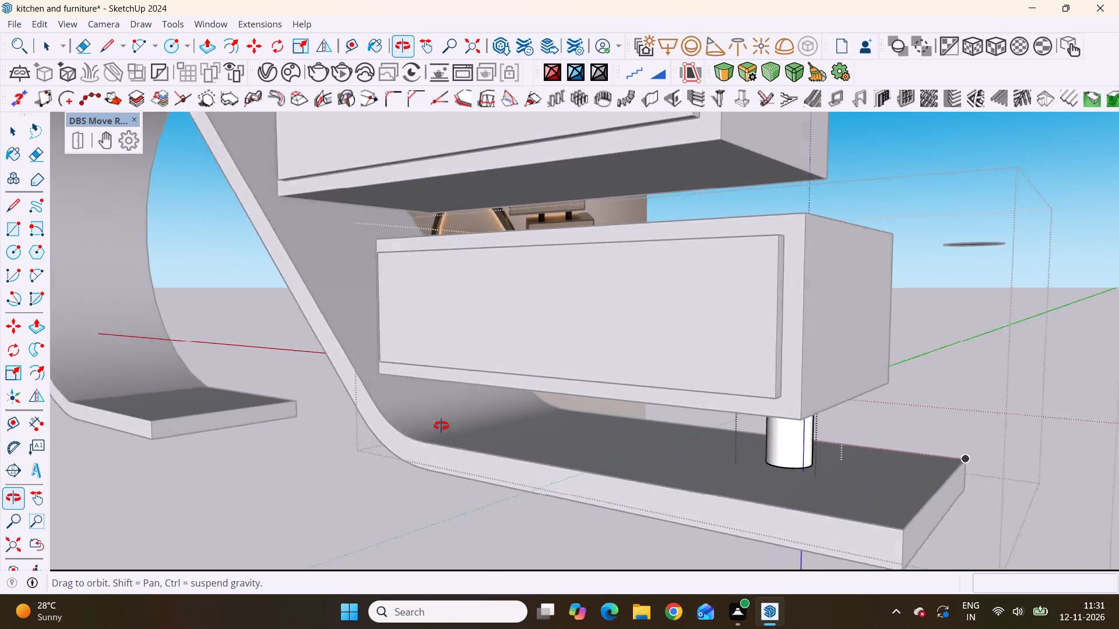
pyautogui.moveTo(441, 426); pyautogui.dragTo(703, 370, button='middle')
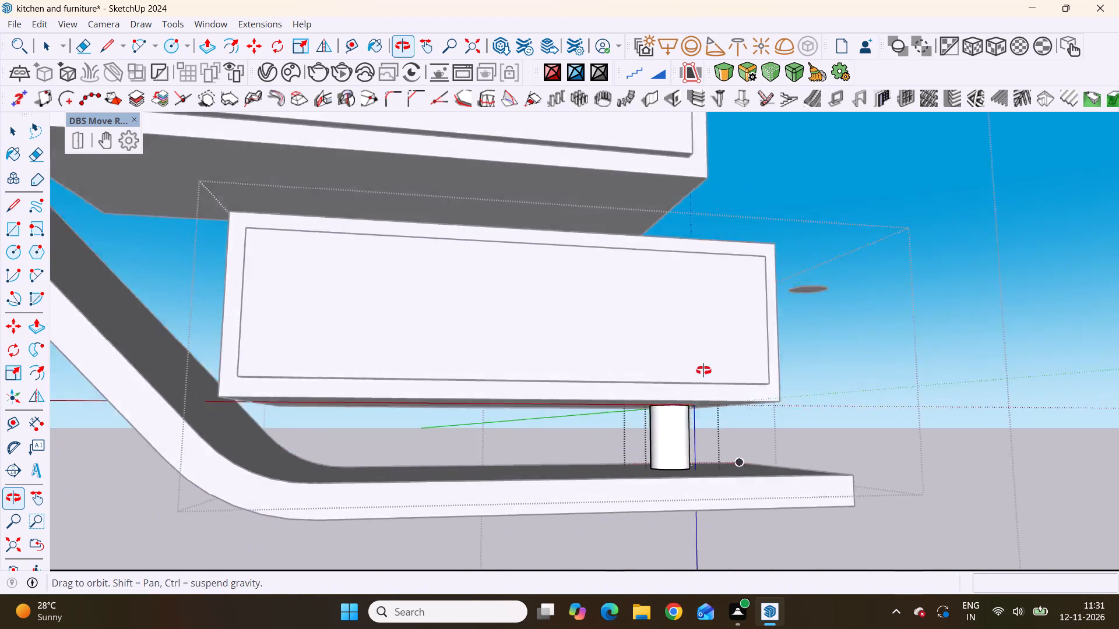
pyautogui.moveTo(703, 370); pyautogui.dragTo(722, 412, button='middle')
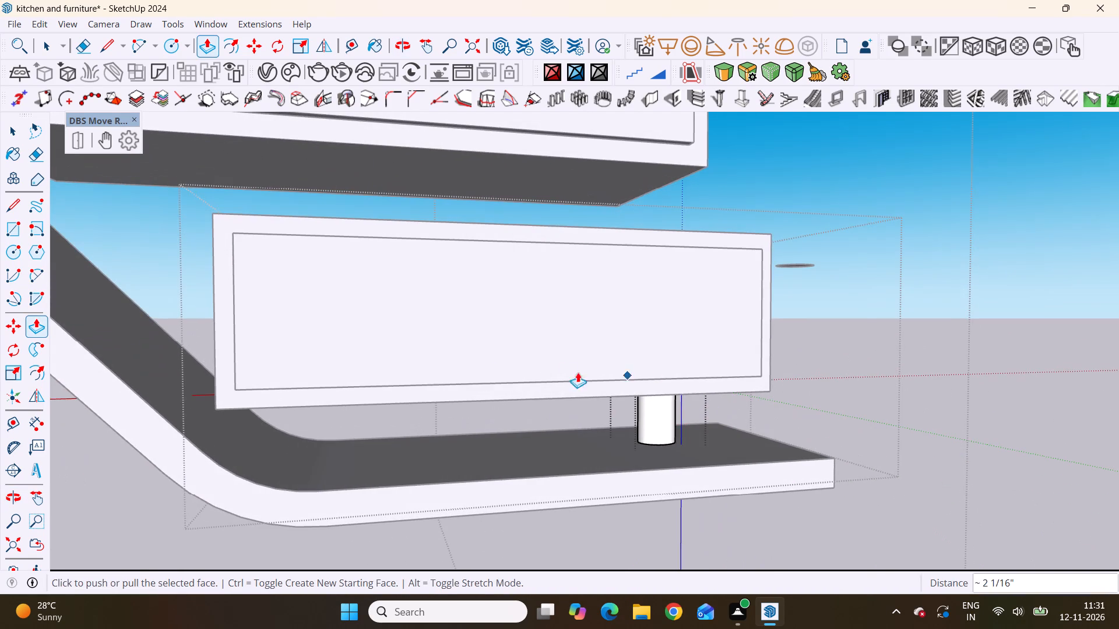
pyautogui.scroll(-2, 566, 420)
pyautogui.scroll(-2, 643, 423)
pyautogui.moveTo(654, 465); pyautogui.dragTo(208, 442, button='middle')
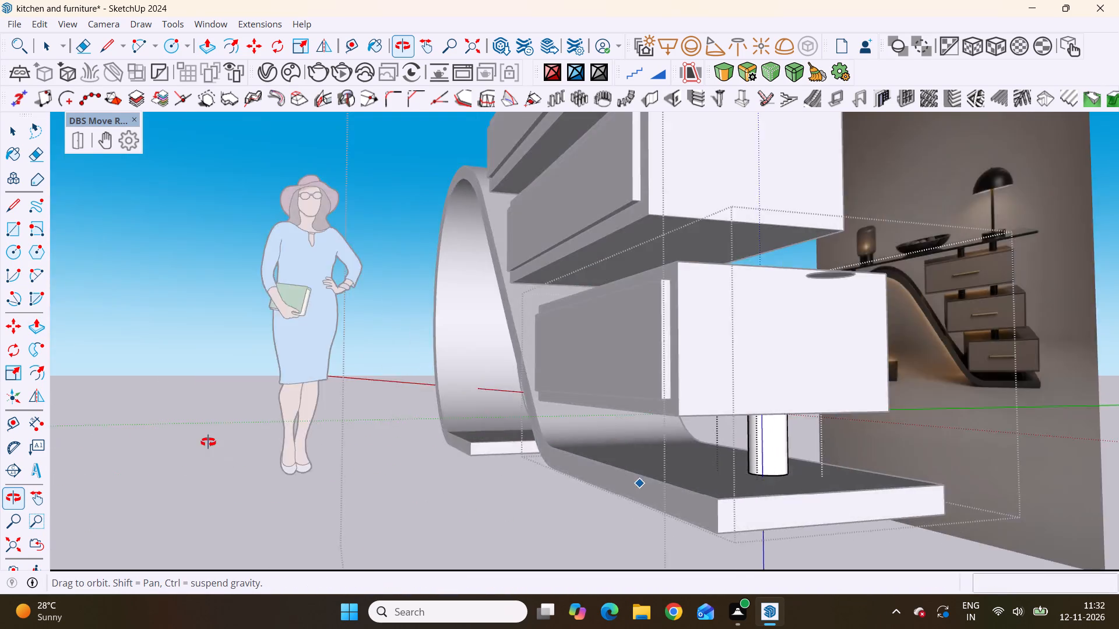
# Examine how the support posts sit between the drawers in the reference photo, compare with the model, and leave the finished post's group.
pyautogui.moveTo(208, 442); pyautogui.dragTo(498, 437, button='middle')
pyautogui.scroll(-6, 645, 408)
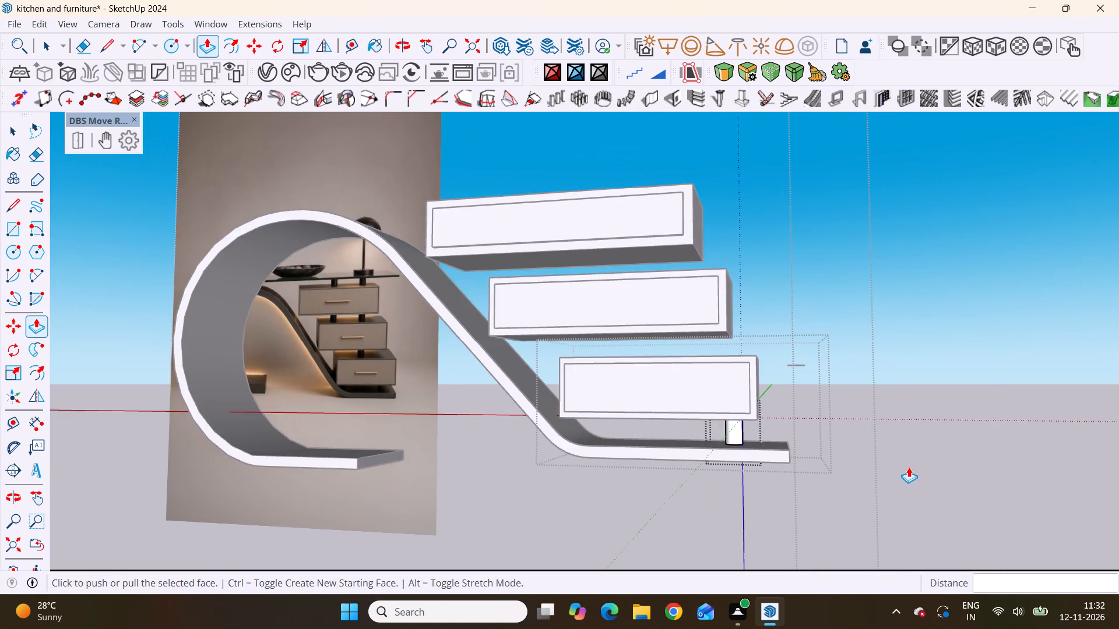
pyautogui.scroll(-5, 909, 467)
pyautogui.moveTo(722, 451); pyautogui.dragTo(787, 485, button='middle')
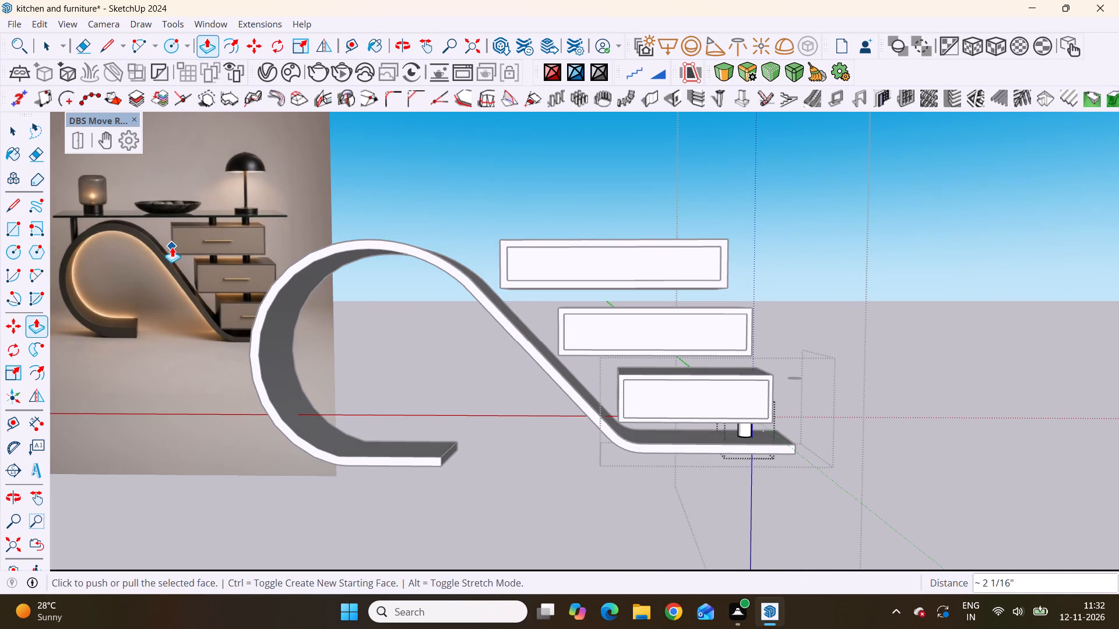
pyautogui.scroll(18, 172, 247)
pyautogui.scroll(4, 312, 301)
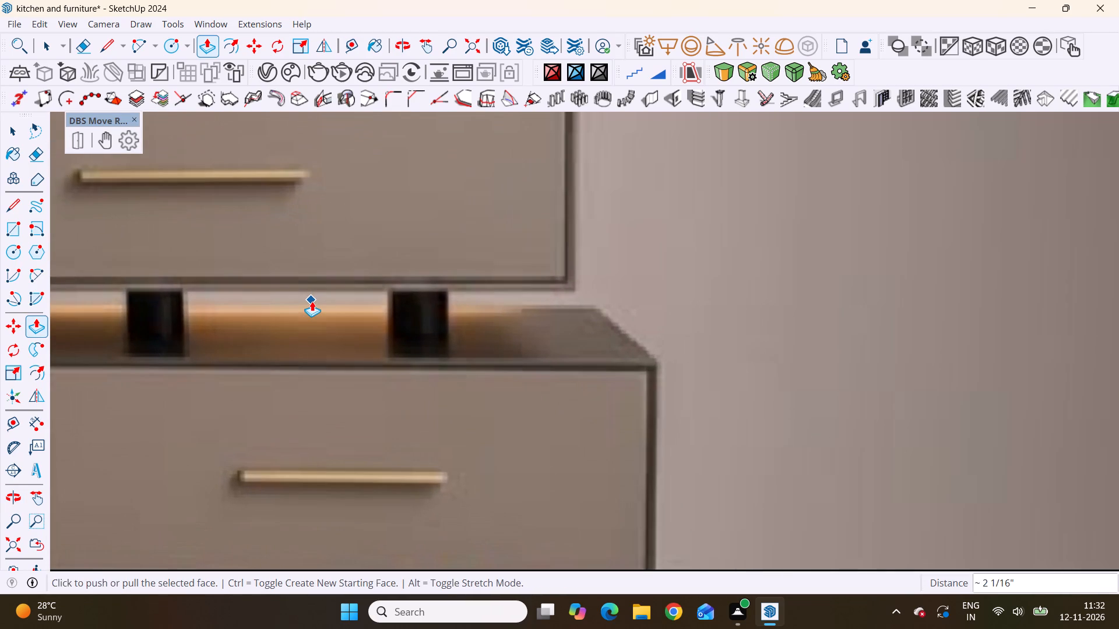
pyautogui.scroll(-17, 312, 301)
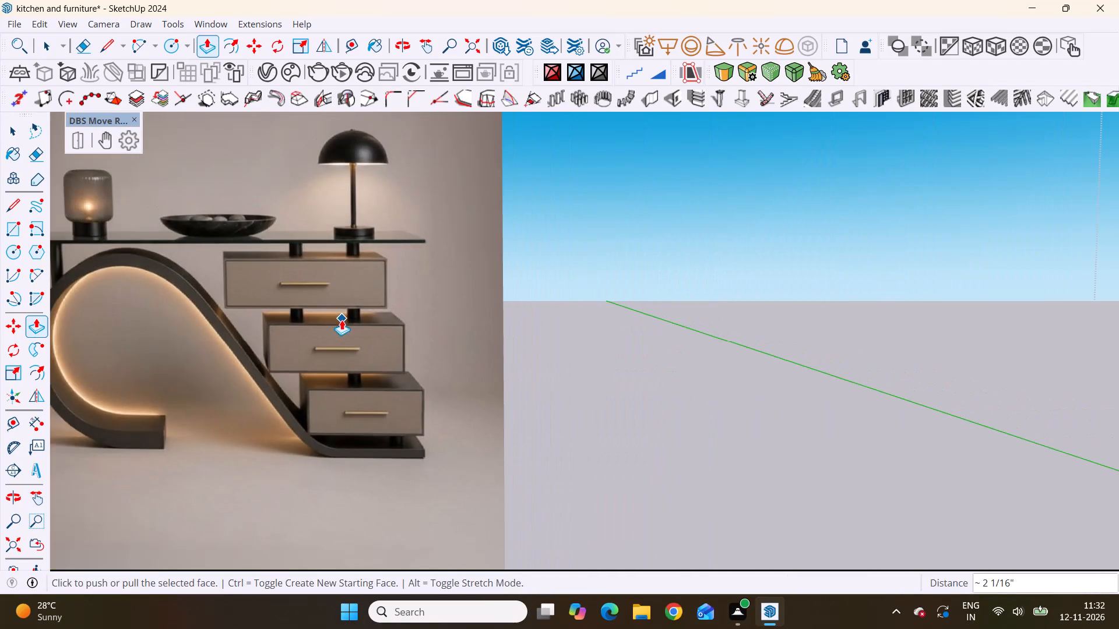
pyautogui.moveTo(342, 280); pyautogui.dragTo(405, 187, button='middle')
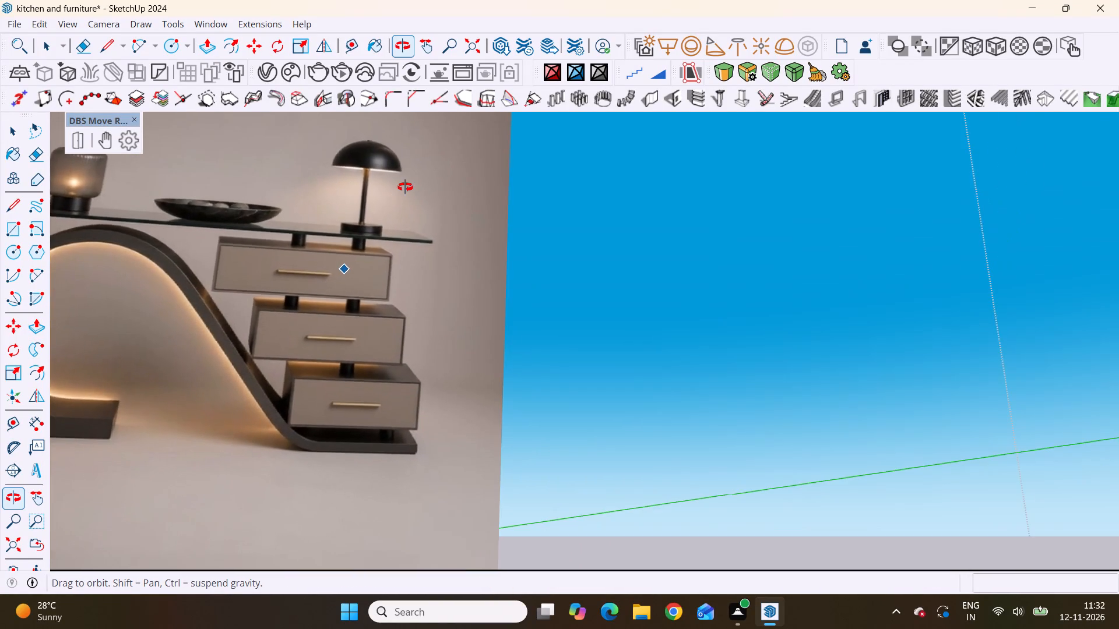
pyautogui.moveTo(405, 187); pyautogui.dragTo(339, 331, button='middle')
pyautogui.scroll(-13, 363, 317)
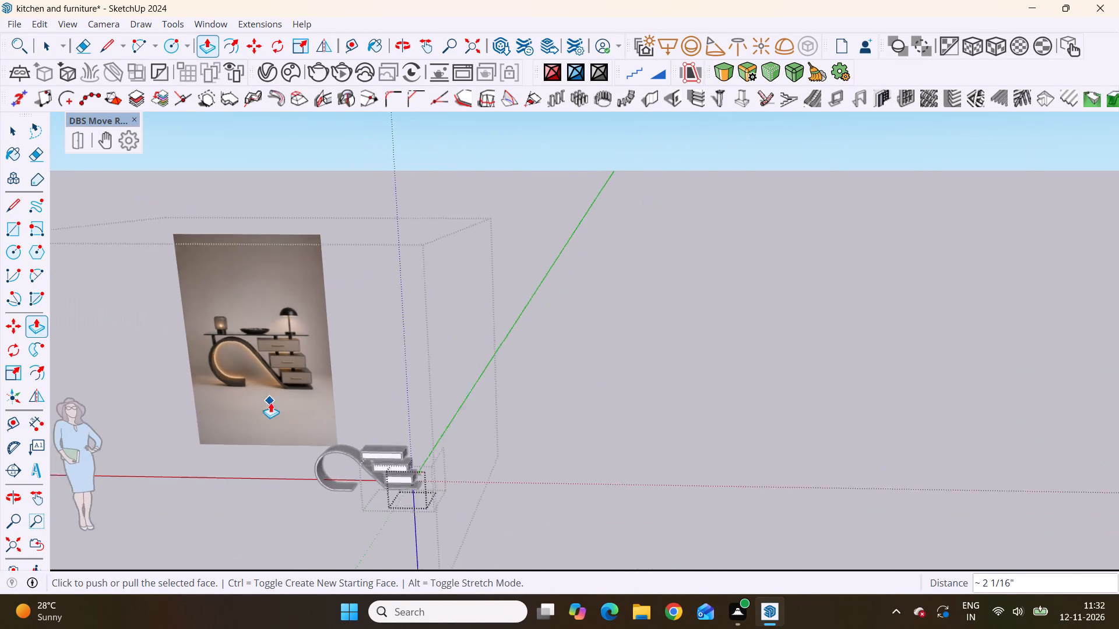
pyautogui.scroll(-5, 270, 402)
pyautogui.scroll(20, 360, 466)
pyautogui.scroll(3, 360, 466)
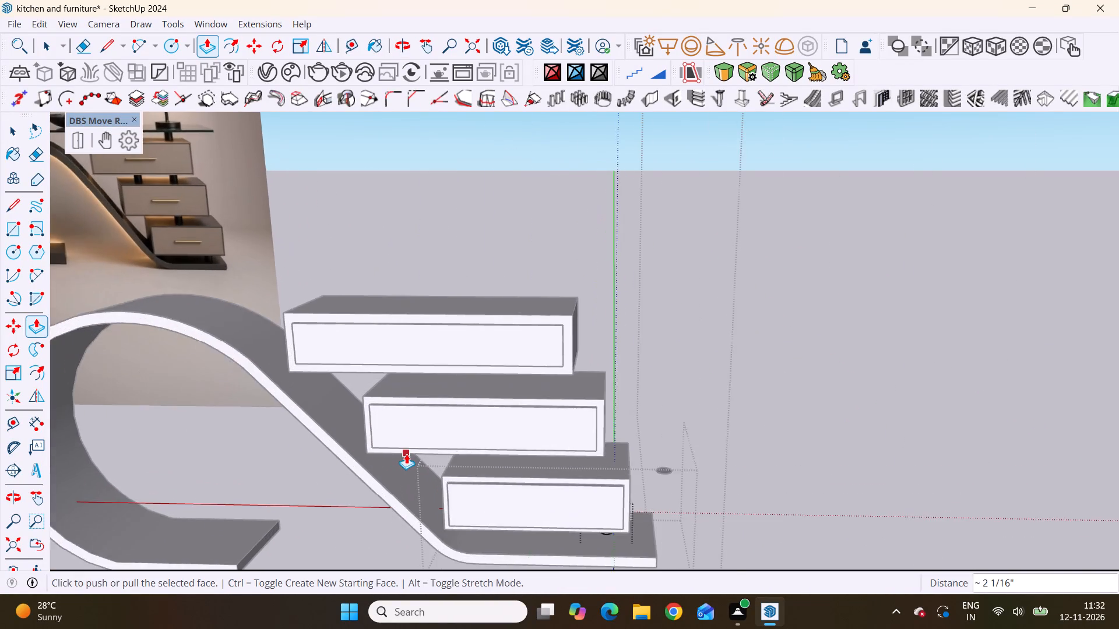
pyautogui.scroll(2, 406, 454)
pyautogui.moveTo(702, 506); pyautogui.dragTo(571, 269, button='middle')
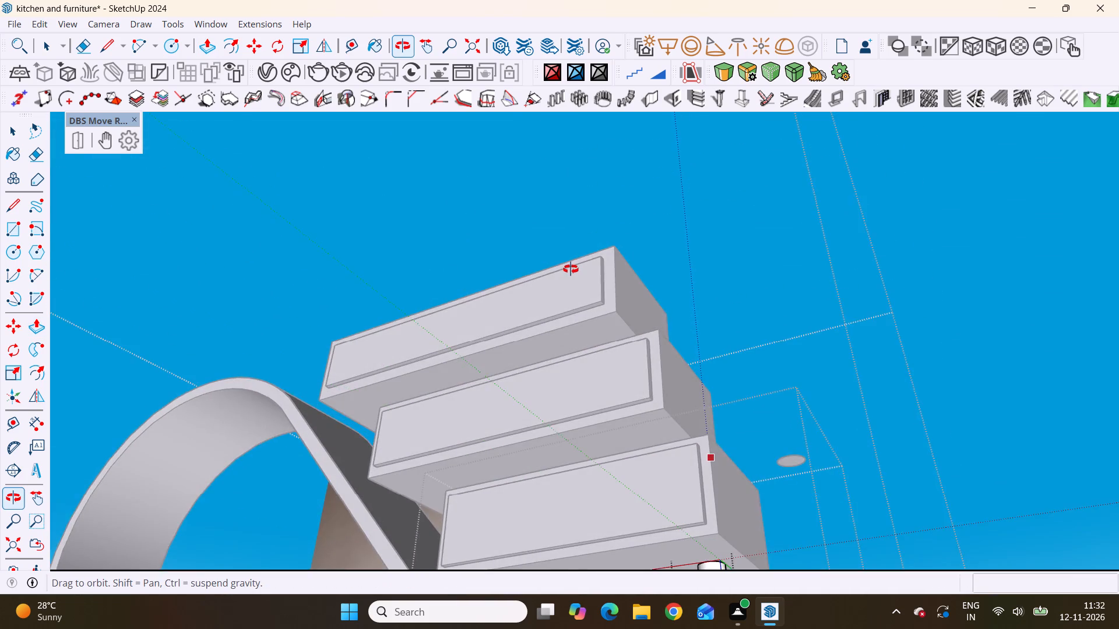
pyautogui.moveTo(571, 269); pyautogui.dragTo(625, 329, button='middle')
pyautogui.press('space')
pyautogui.click(831, 379)
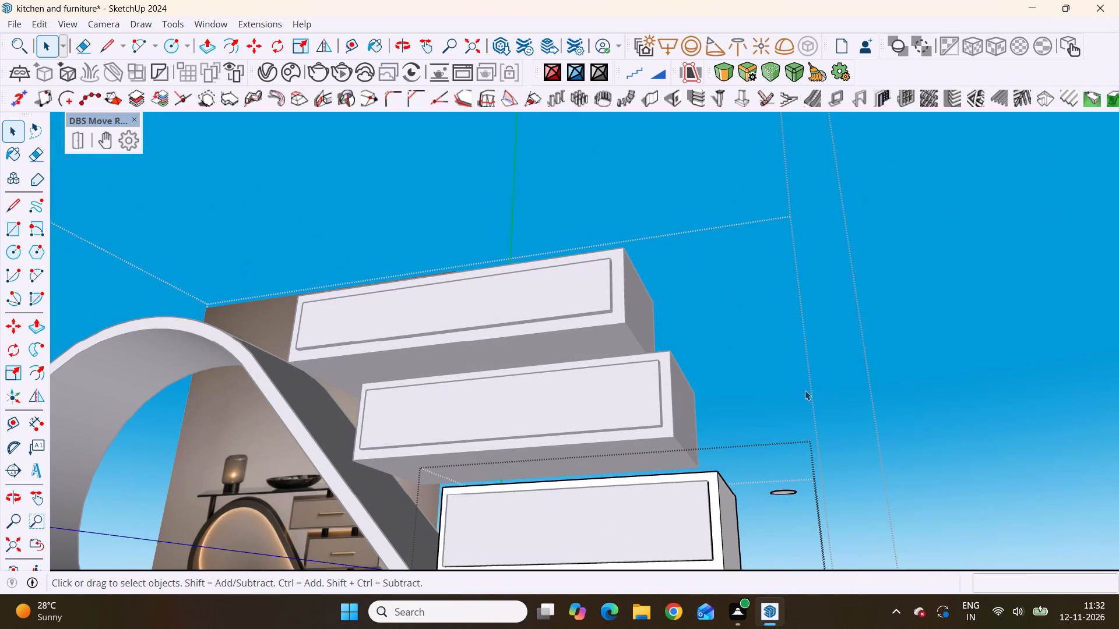
pyautogui.scroll(-9, 782, 394)
pyautogui.moveTo(757, 437); pyautogui.dragTo(757, 560, button='middle')
pyautogui.scroll(1, 789, 542)
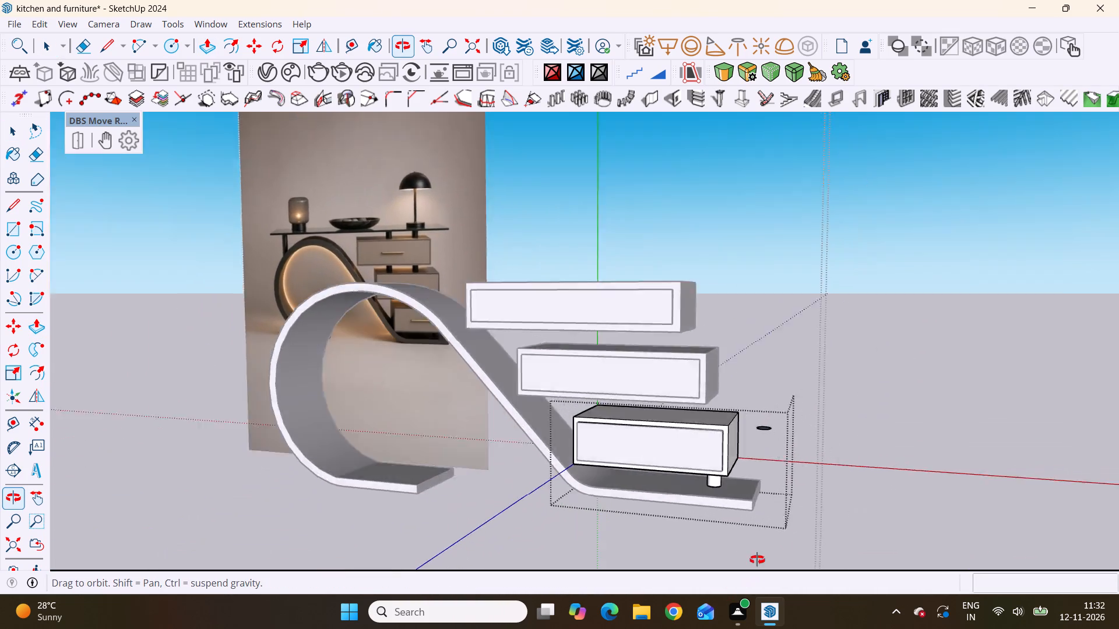
pyautogui.moveTo(757, 560); pyautogui.dragTo(778, 509, button='middle')
pyautogui.scroll(4, 744, 418)
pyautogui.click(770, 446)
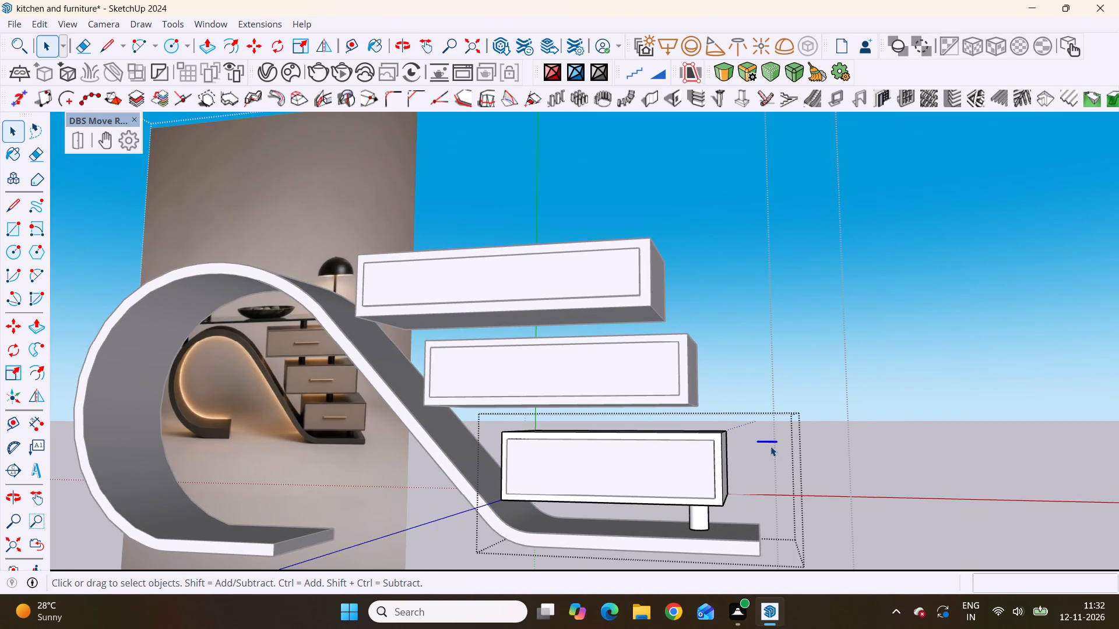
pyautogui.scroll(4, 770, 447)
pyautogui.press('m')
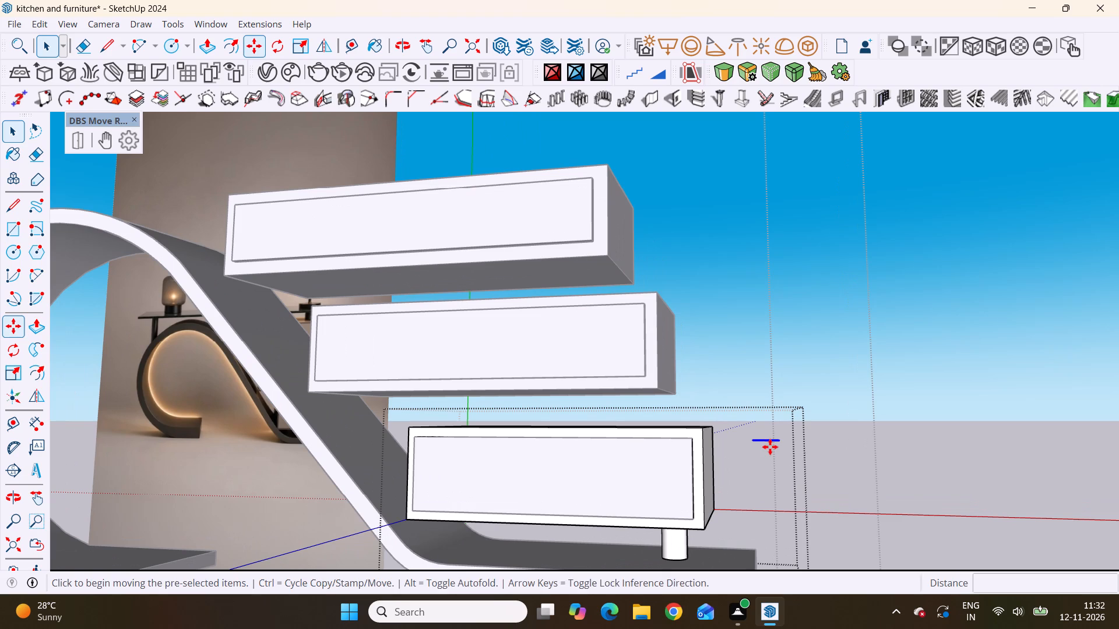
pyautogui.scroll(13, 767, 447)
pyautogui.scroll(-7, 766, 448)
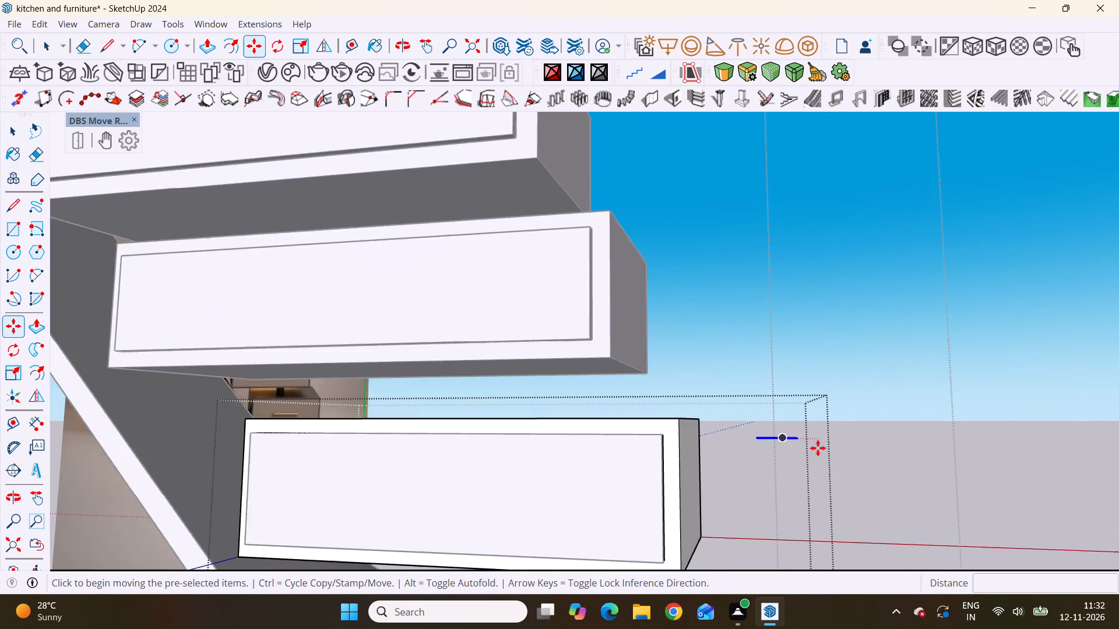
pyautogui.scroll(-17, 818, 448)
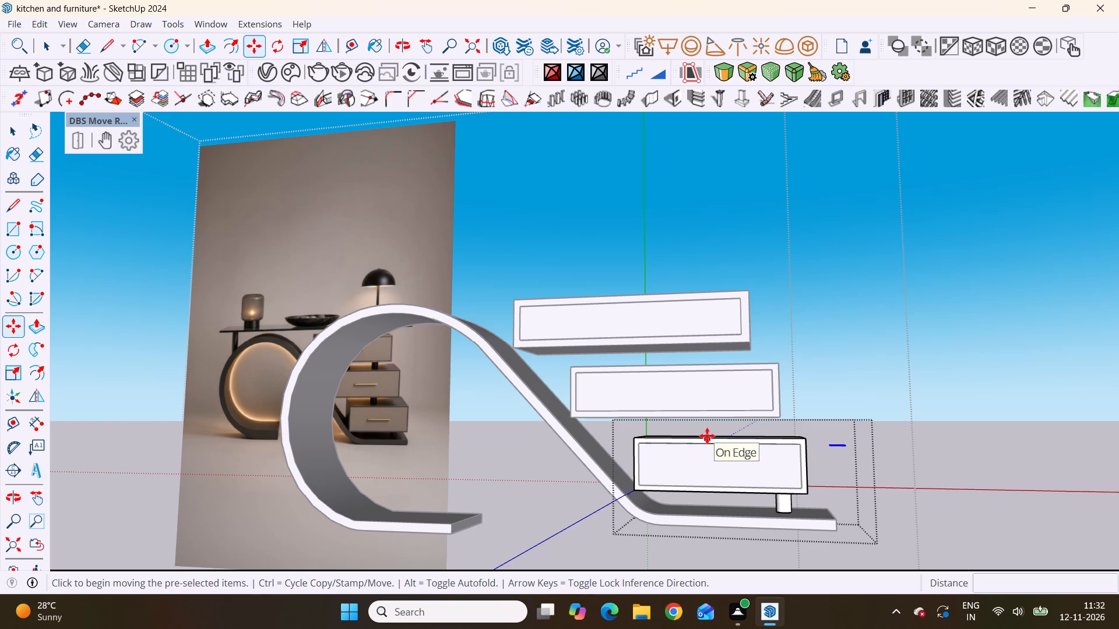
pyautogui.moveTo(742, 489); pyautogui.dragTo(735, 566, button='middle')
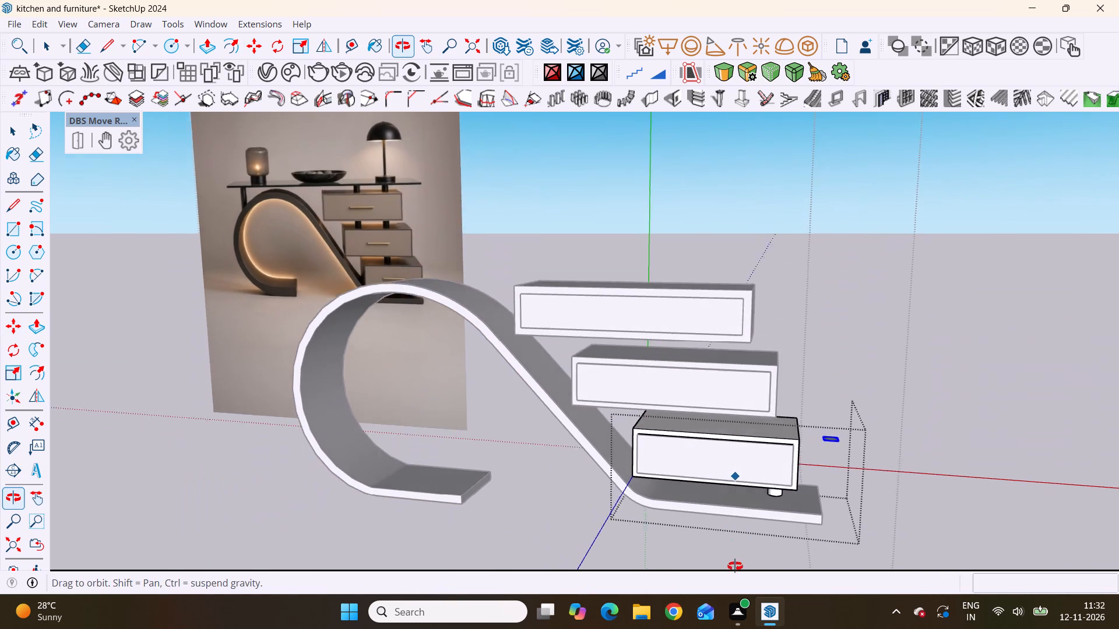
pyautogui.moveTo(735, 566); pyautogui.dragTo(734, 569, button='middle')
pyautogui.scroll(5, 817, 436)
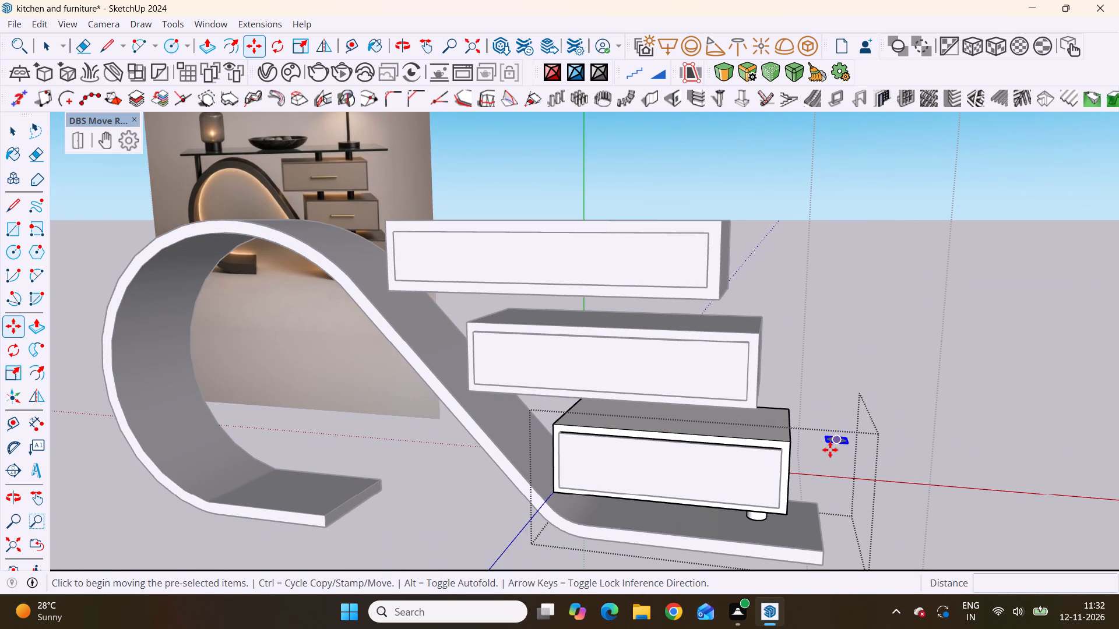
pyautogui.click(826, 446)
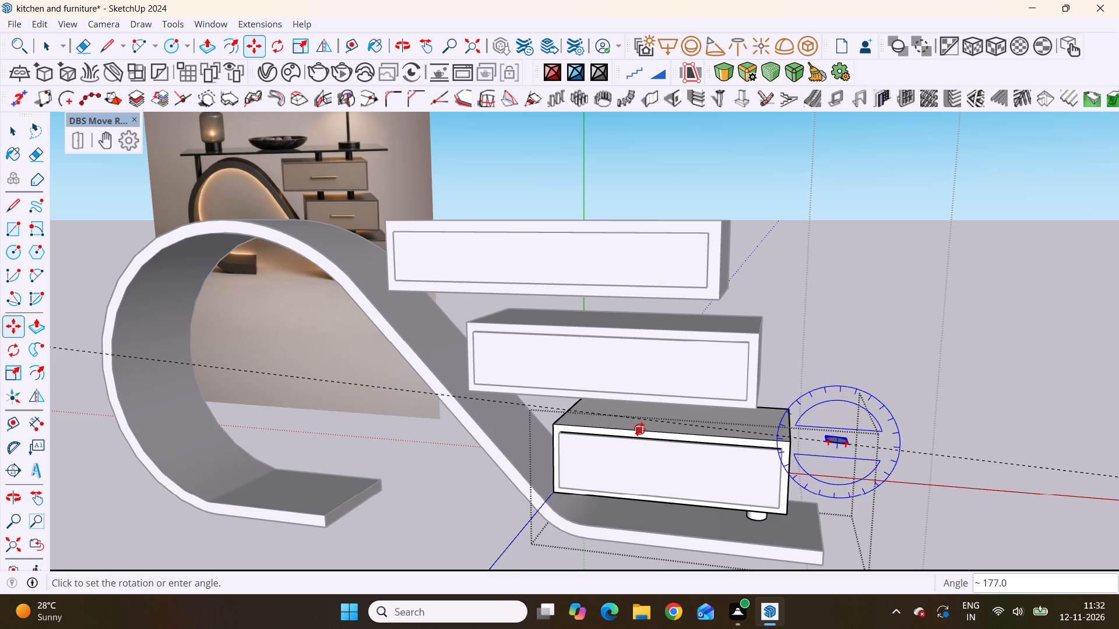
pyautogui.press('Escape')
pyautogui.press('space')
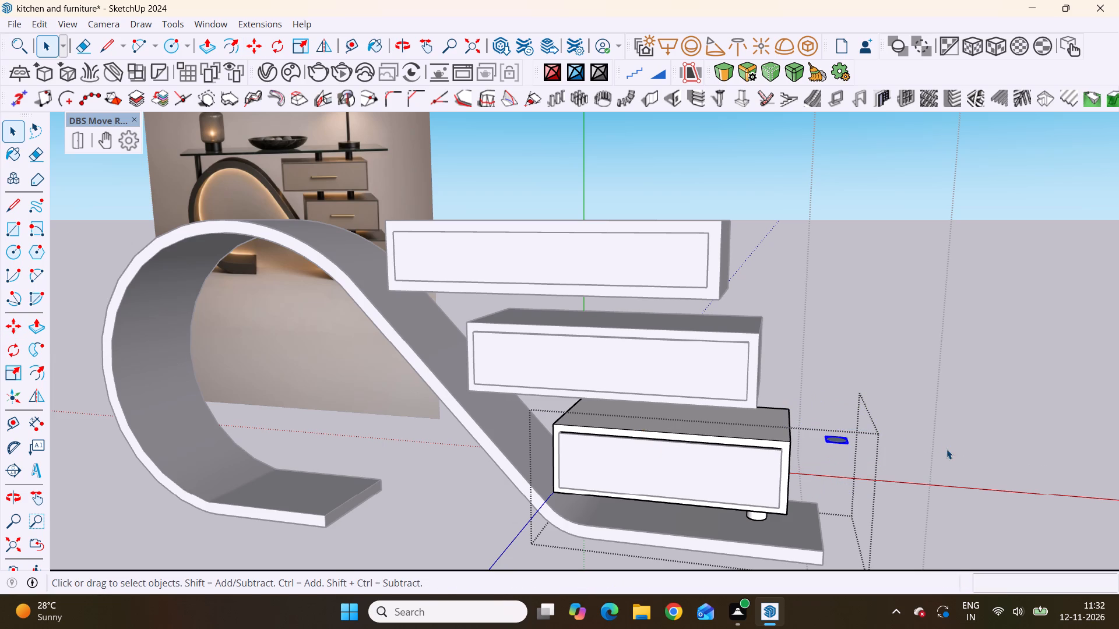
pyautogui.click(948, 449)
# Inside the lowest drawer's group, move the copied circle about 9 7/16" onto the drawer's top face, beneath the middle drawer.
pyautogui.scroll(3, 849, 450)
pyautogui.click(810, 429)
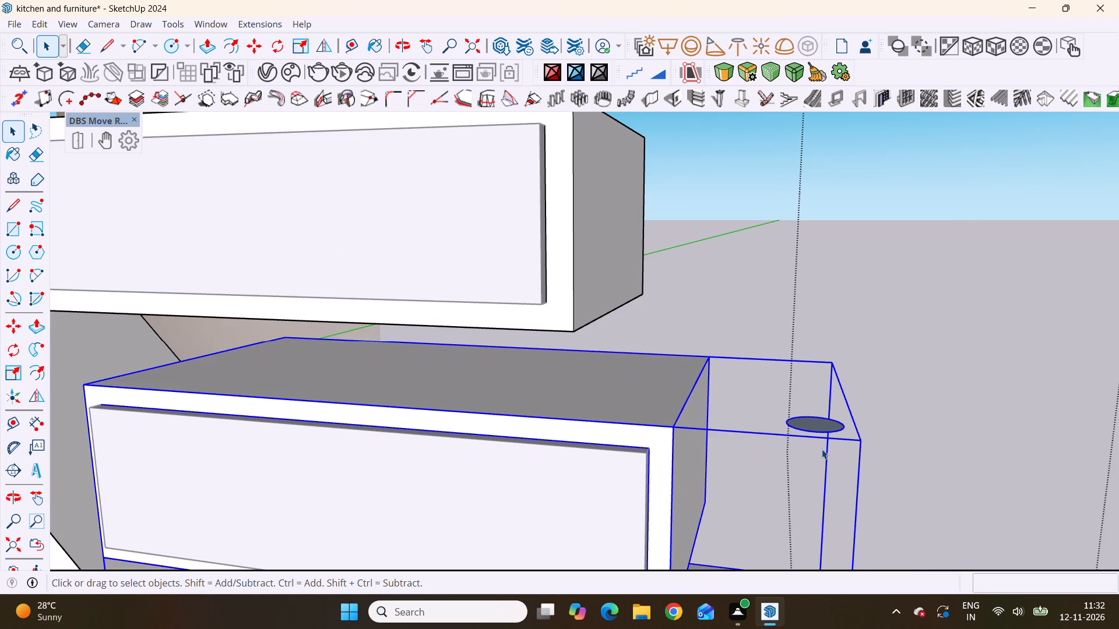
pyautogui.click(821, 434)
pyautogui.click(821, 434)
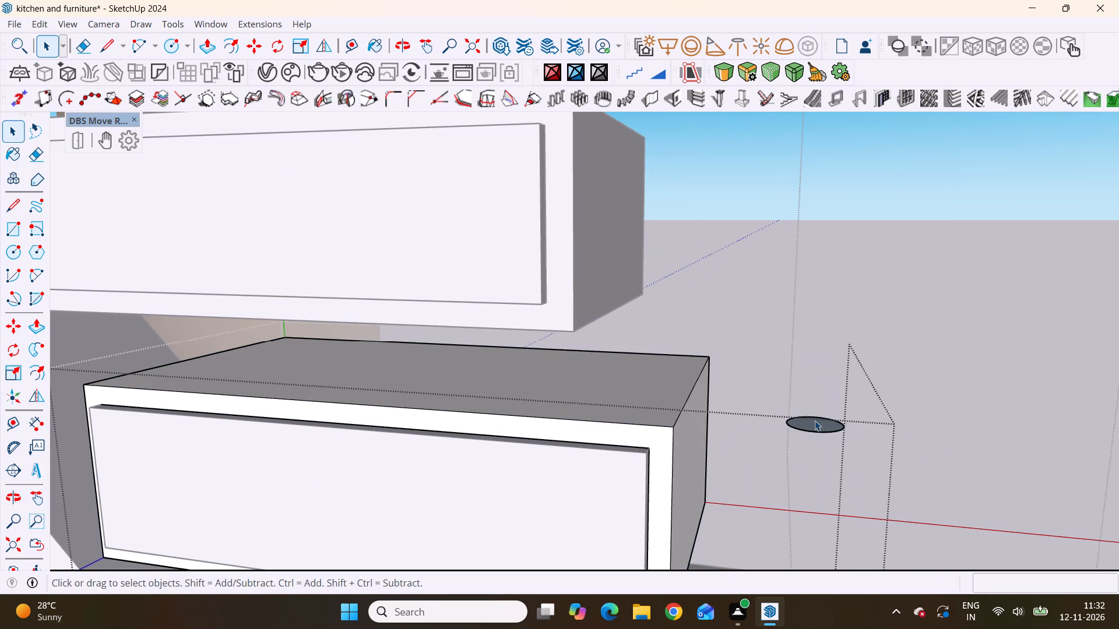
pyautogui.click(815, 427)
pyautogui.press('m')
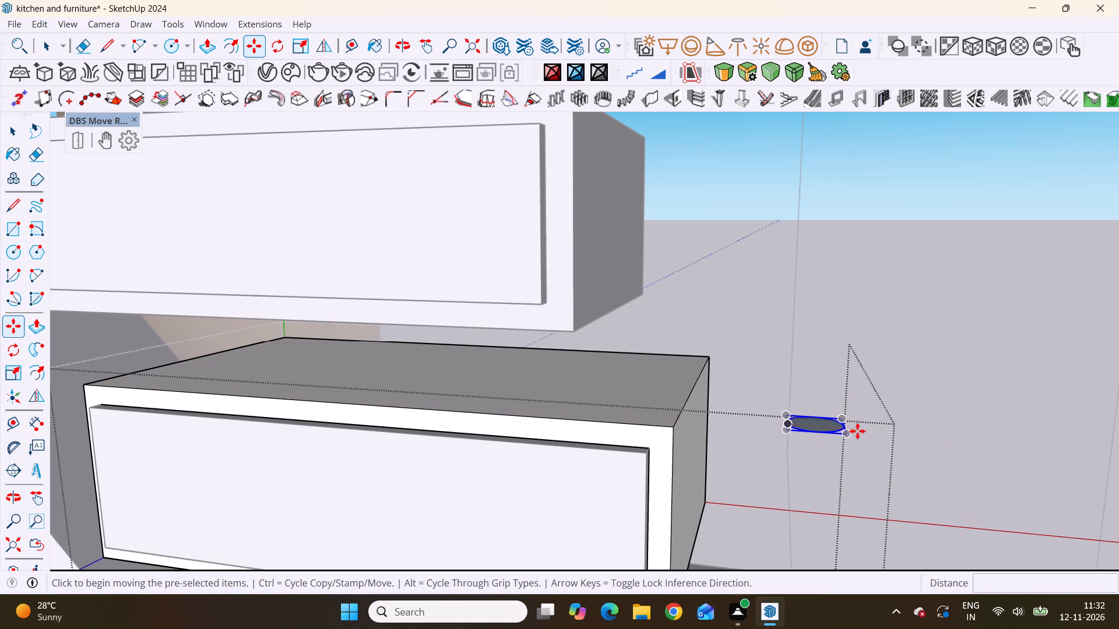
pyautogui.click(255, 50)
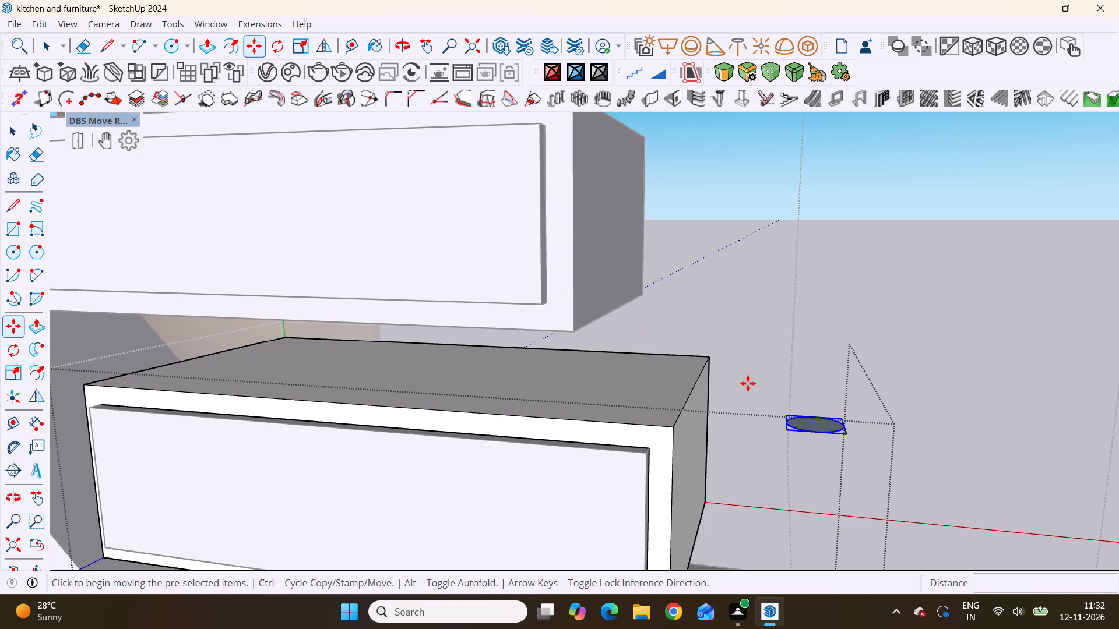
pyautogui.click(847, 436)
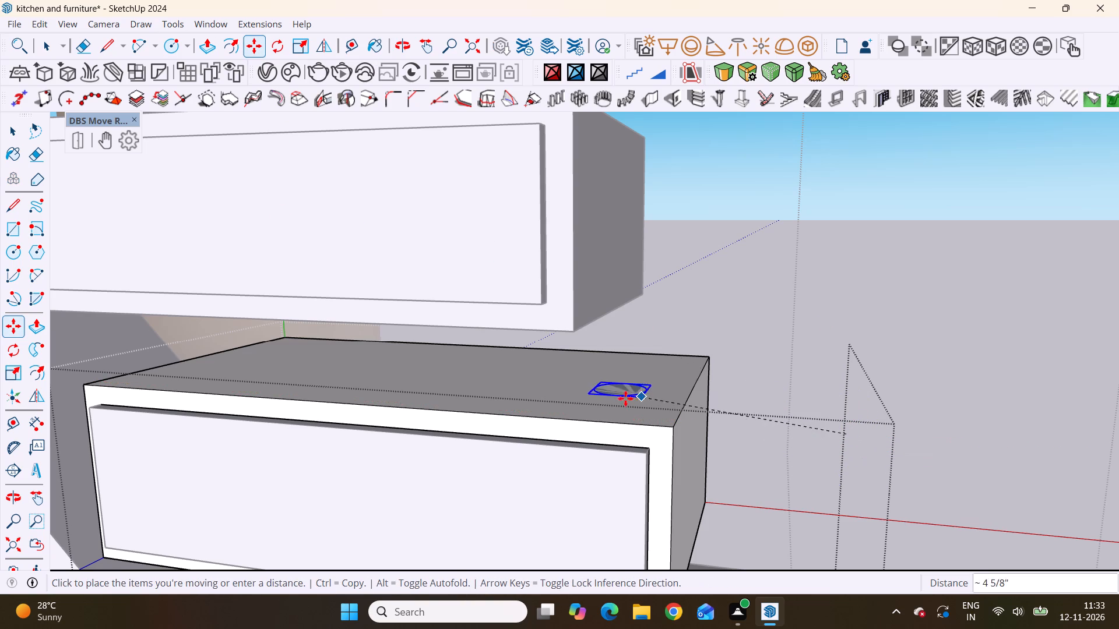
pyautogui.scroll(-19, 698, 398)
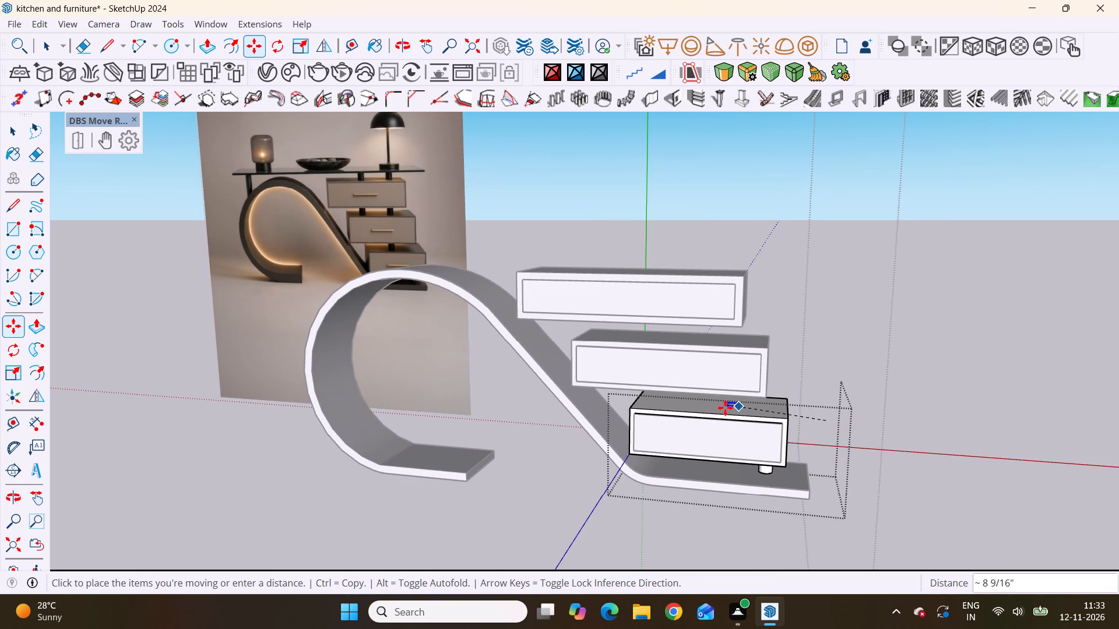
pyautogui.scroll(17, 708, 412)
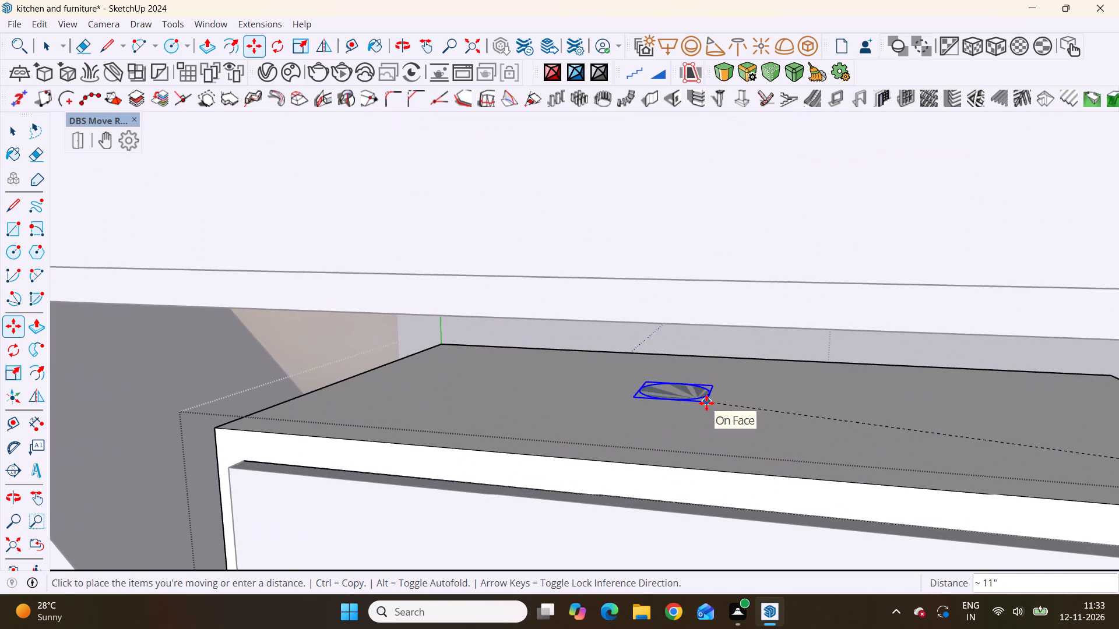
pyautogui.scroll(-7, 747, 429)
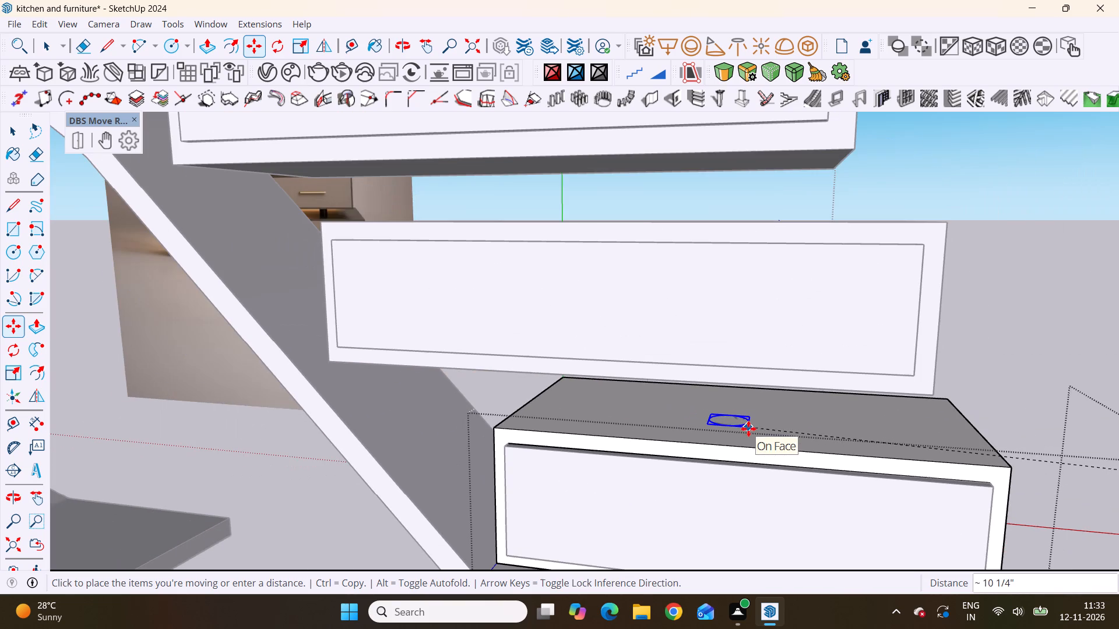
pyautogui.scroll(-1, 748, 429)
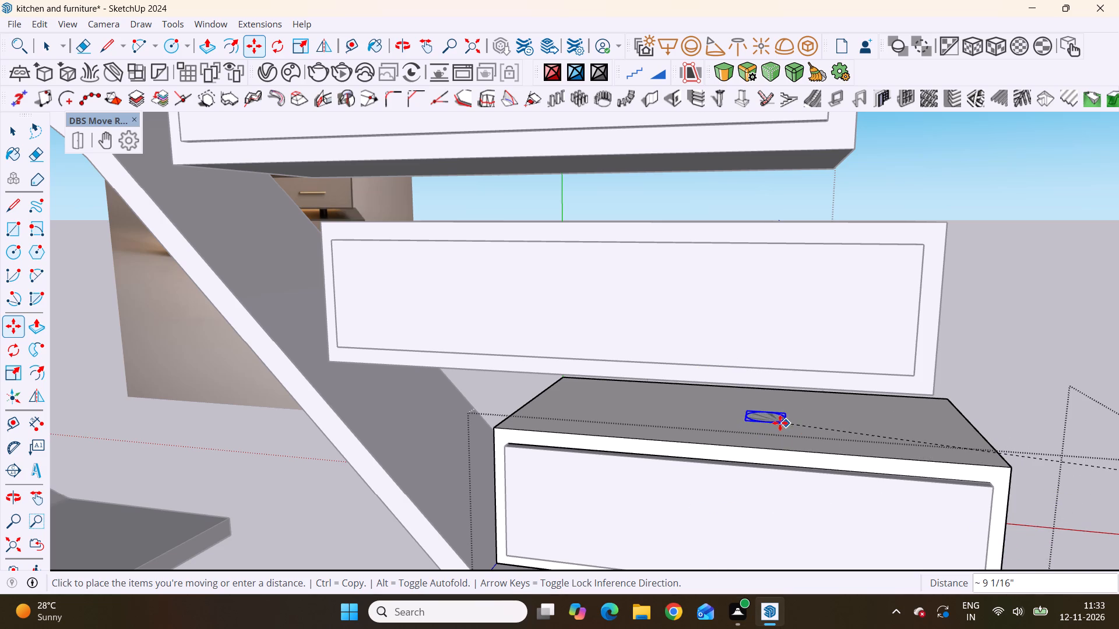
pyautogui.scroll(-6, 770, 419)
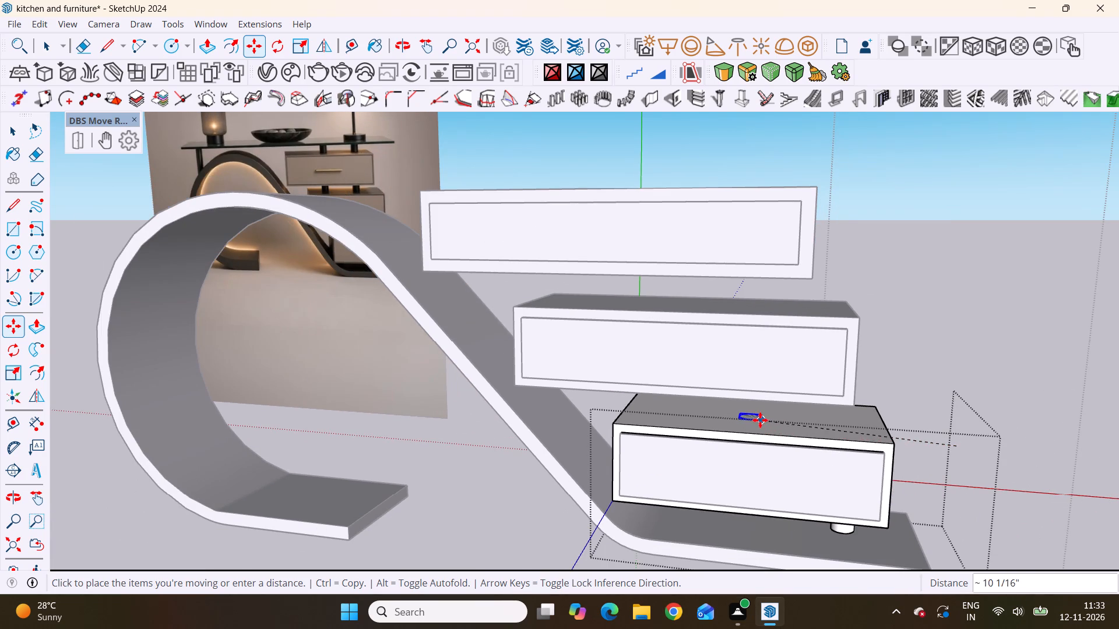
pyautogui.moveTo(762, 419); pyautogui.dragTo(797, 440, button='middle')
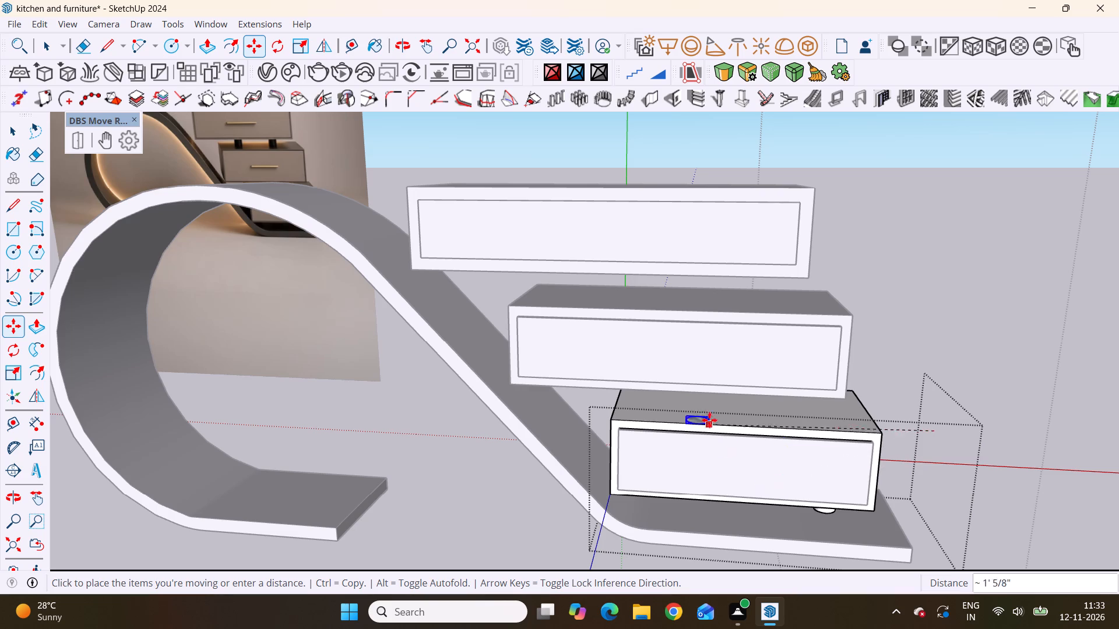
pyautogui.moveTo(780, 415); pyautogui.dragTo(689, 494, button='middle')
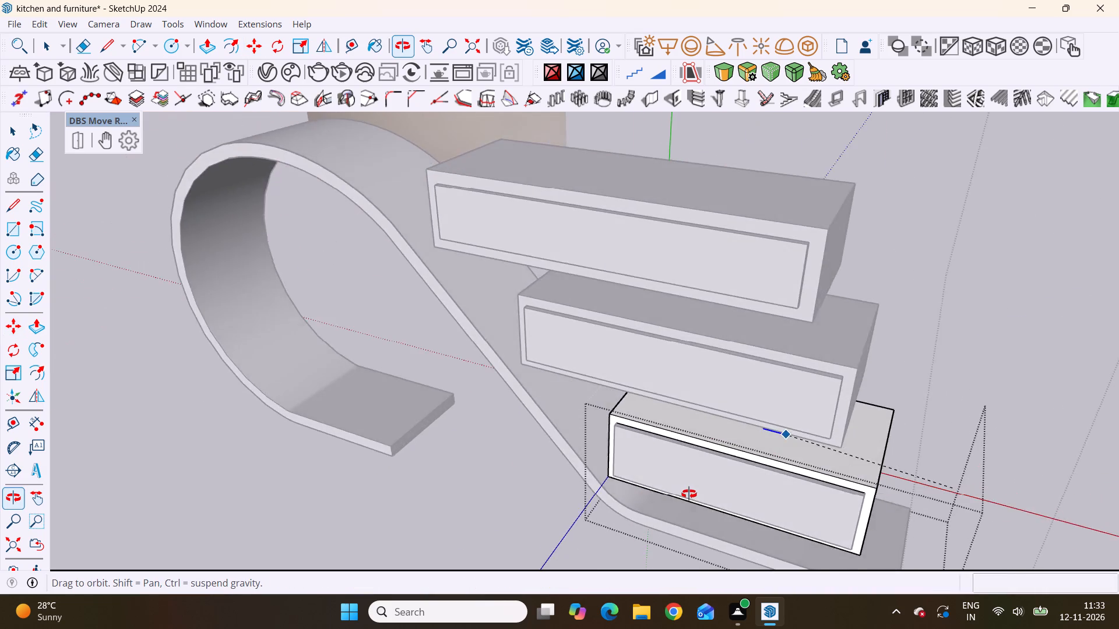
pyautogui.moveTo(689, 494); pyautogui.dragTo(373, 390, button='middle')
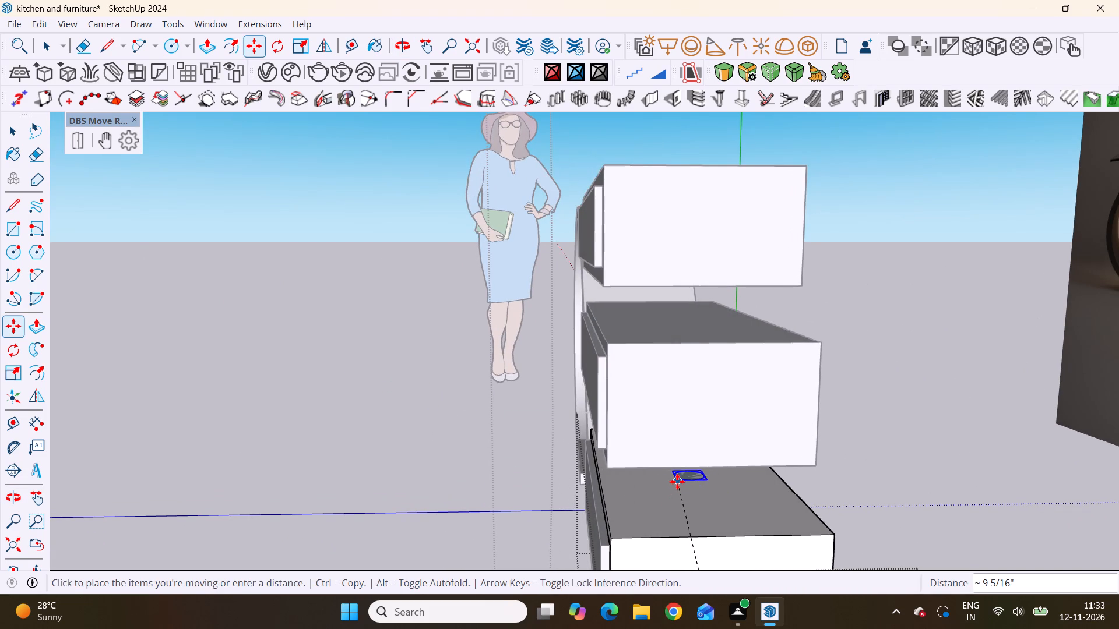
pyautogui.scroll(-7, 677, 482)
pyautogui.moveTo(678, 482); pyautogui.dragTo(896, 547, button='middle')
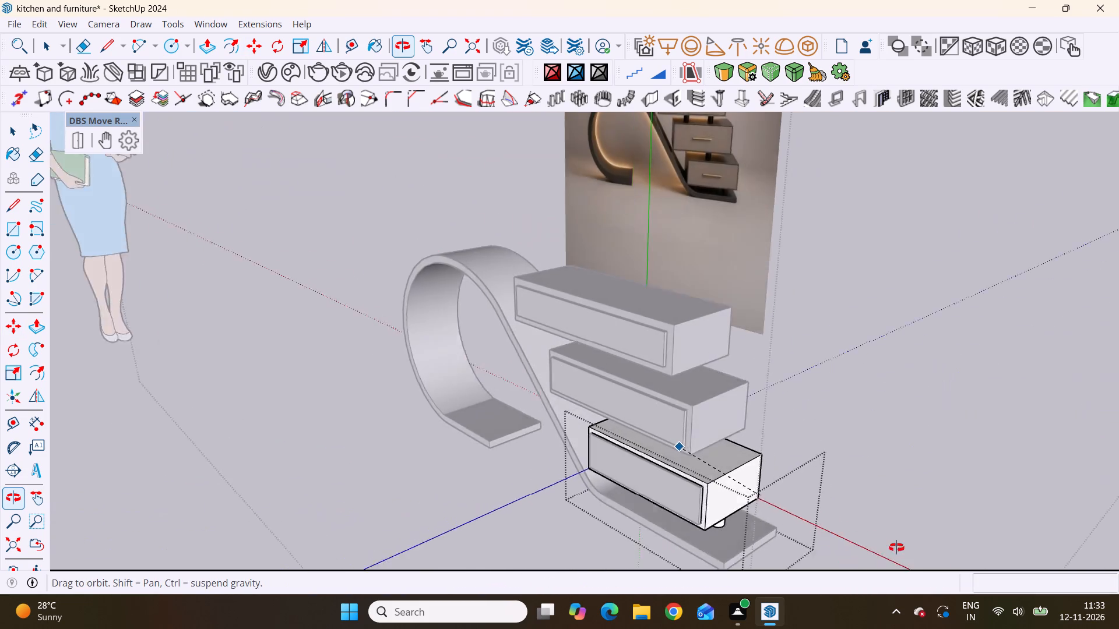
pyautogui.moveTo(896, 547); pyautogui.dragTo(1118, 506, button='middle')
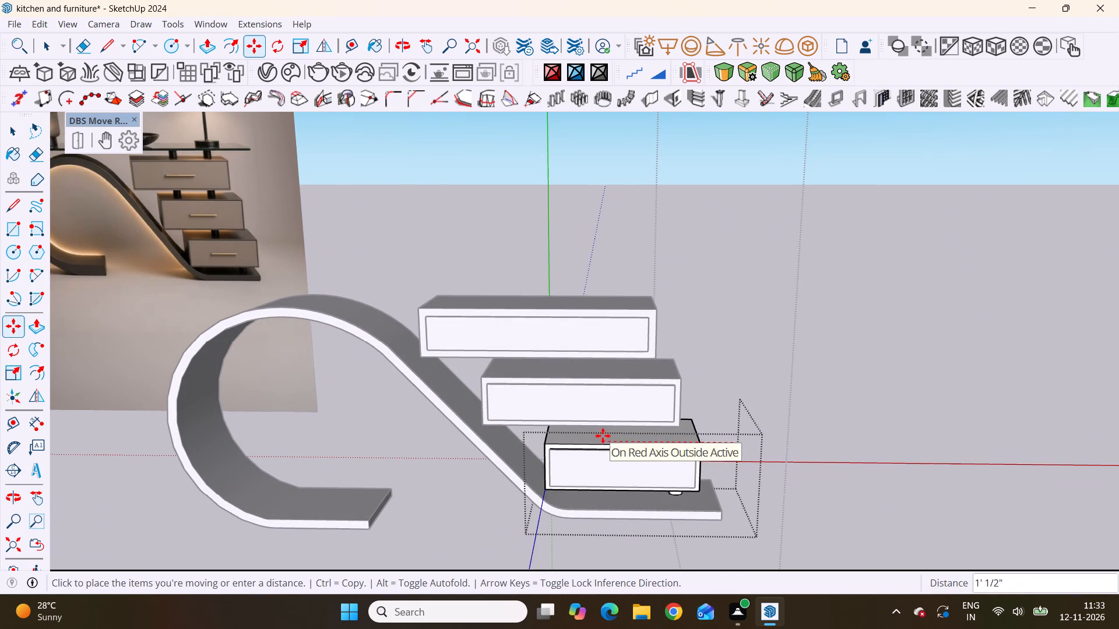
pyautogui.scroll(13, 614, 429)
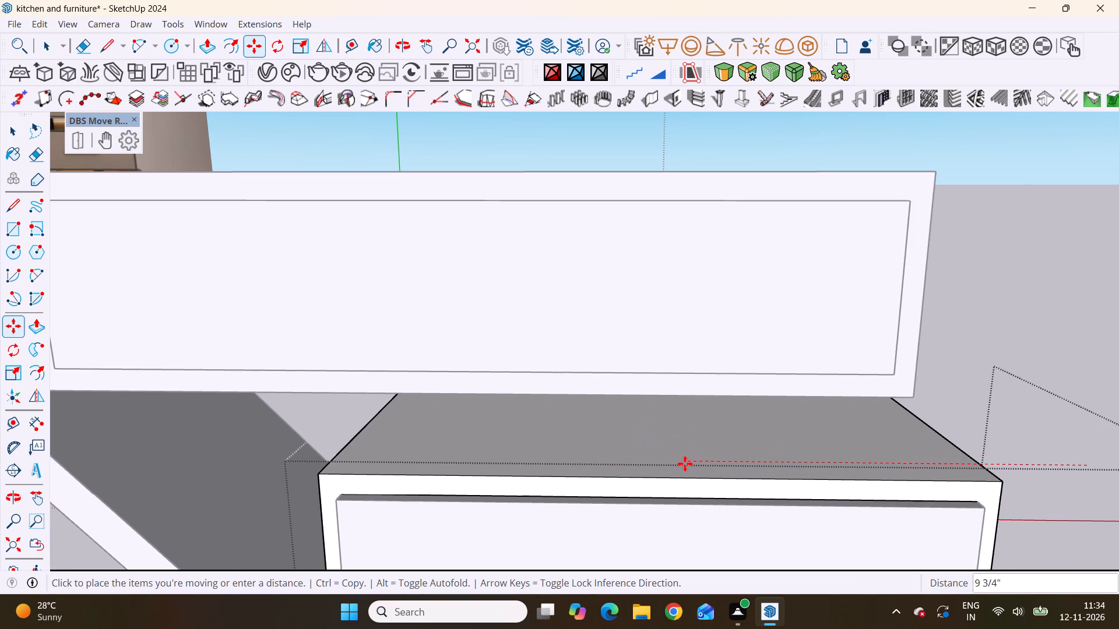
pyautogui.click(696, 435)
pyautogui.scroll(-3, 747, 466)
pyautogui.moveTo(736, 493); pyautogui.dragTo(499, 529, button='middle')
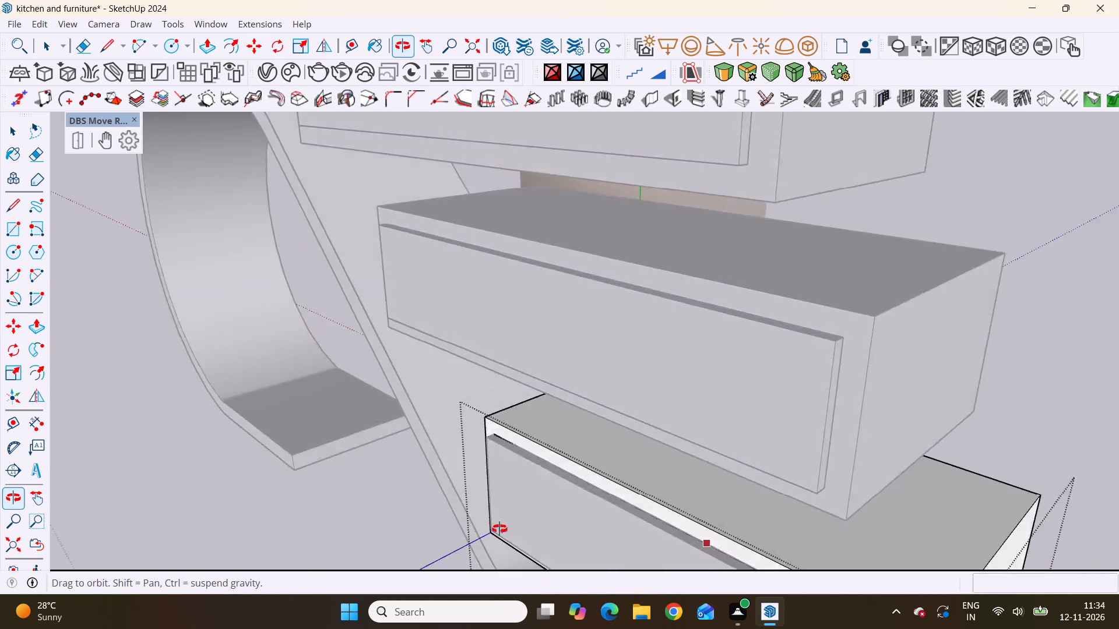
# Open the copied circle's group and Push/Pull its face about 1' 2 13/16" up through the middle and top drawers as a tall post.
pyautogui.moveTo(499, 529); pyautogui.dragTo(755, 467, button='middle')
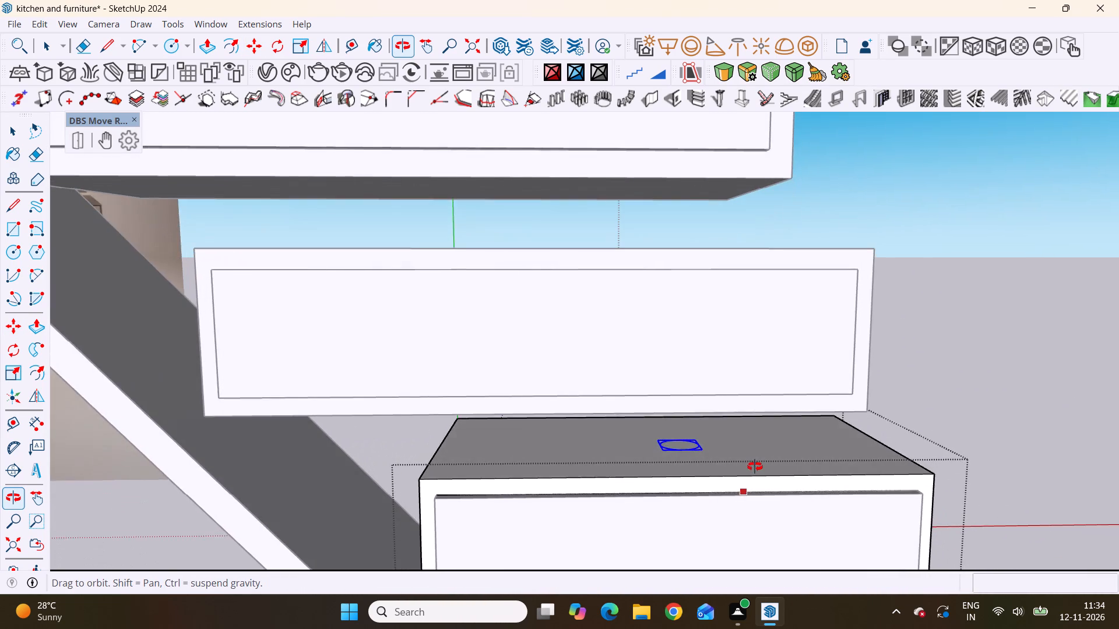
pyautogui.moveTo(755, 467); pyautogui.dragTo(765, 491, button='middle')
pyautogui.scroll(9, 689, 433)
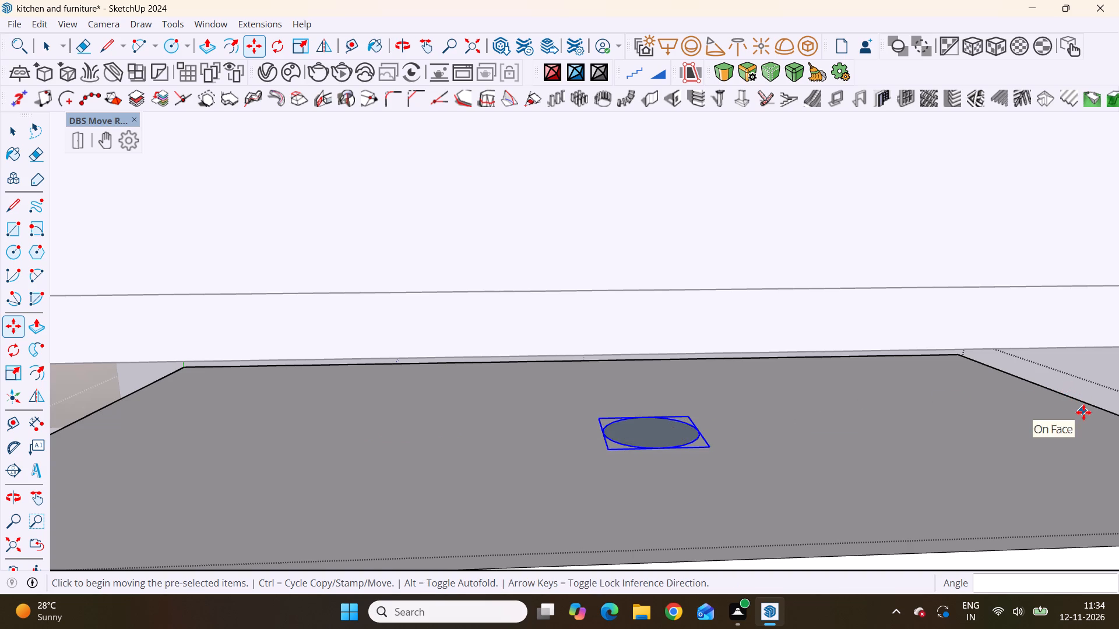
pyautogui.scroll(-3, 960, 426)
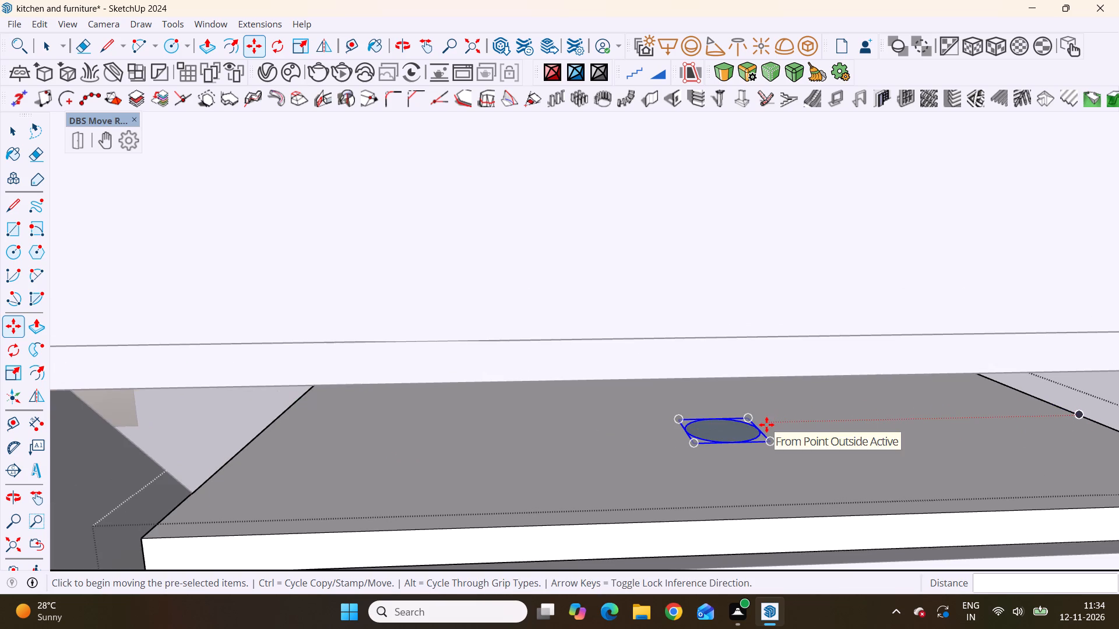
pyautogui.press('space')
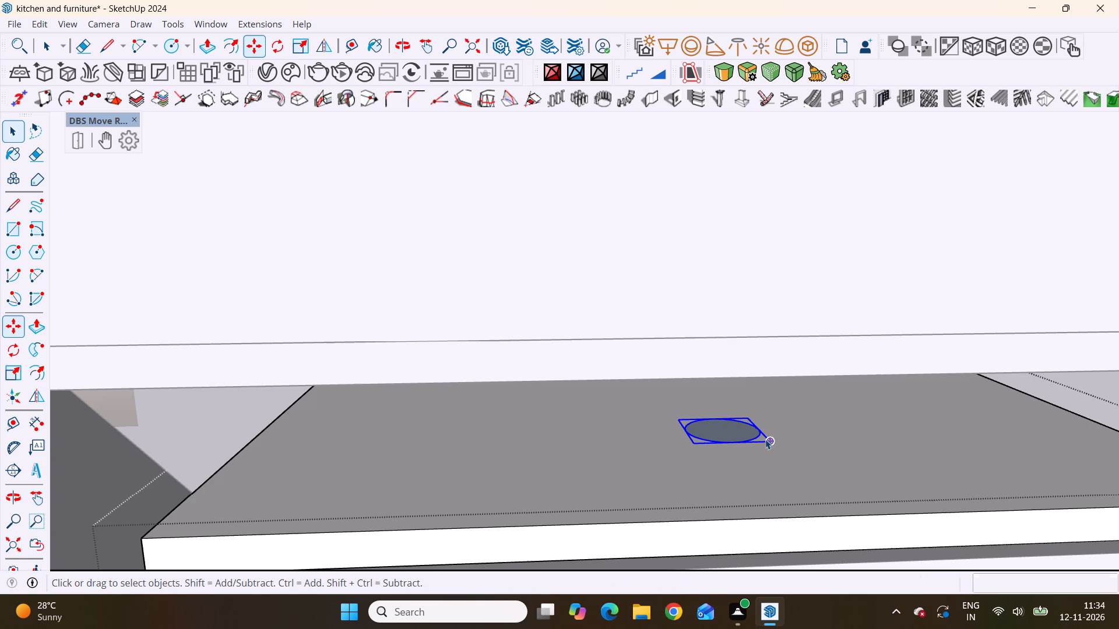
pyautogui.click(719, 429)
pyautogui.tripleClick(723, 434)
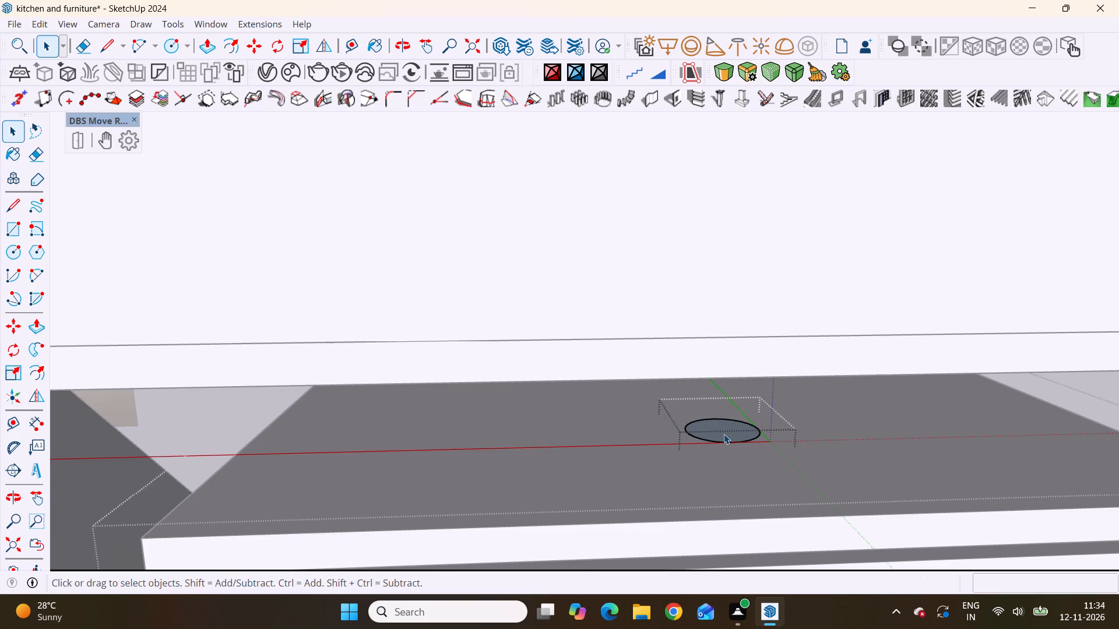
pyautogui.click(724, 434)
pyautogui.press('p')
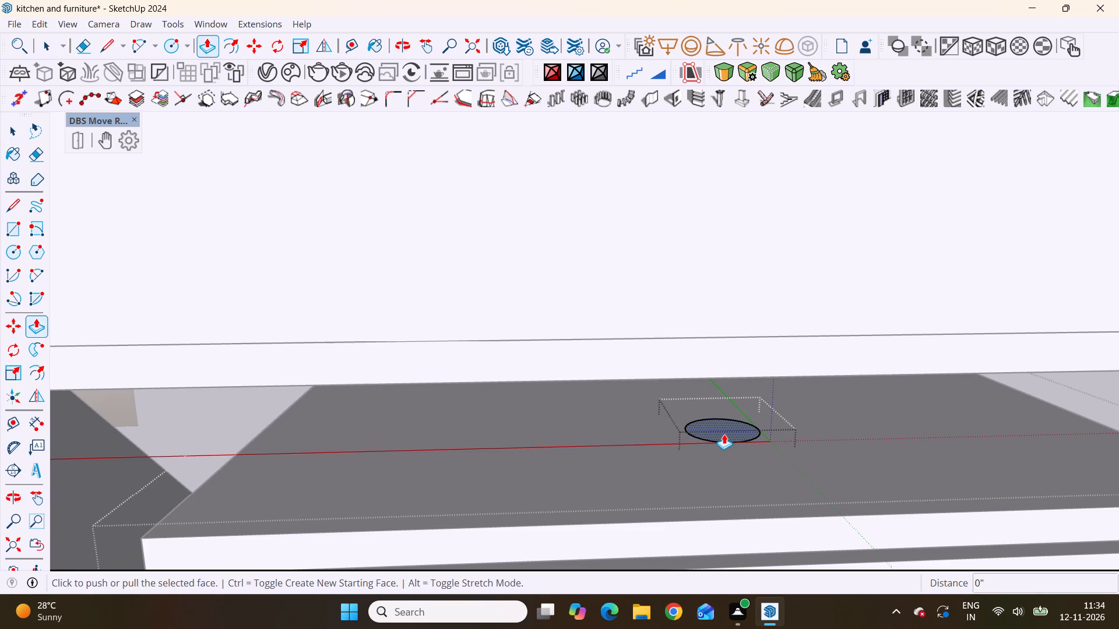
pyautogui.click(725, 428)
pyautogui.scroll(-6, 632, 402)
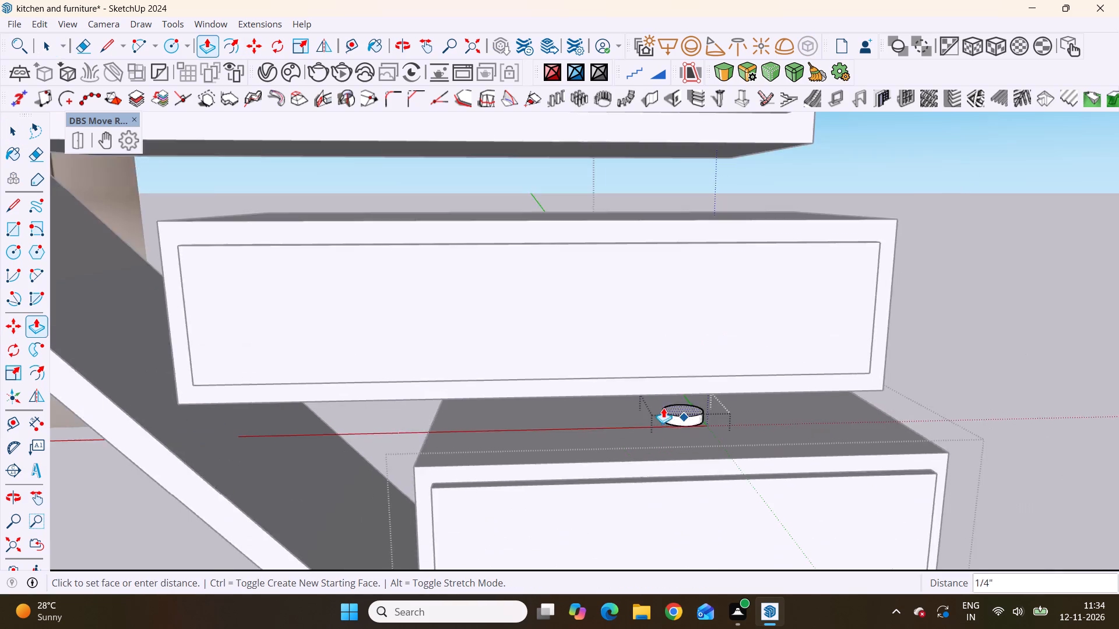
pyautogui.scroll(-8, 663, 408)
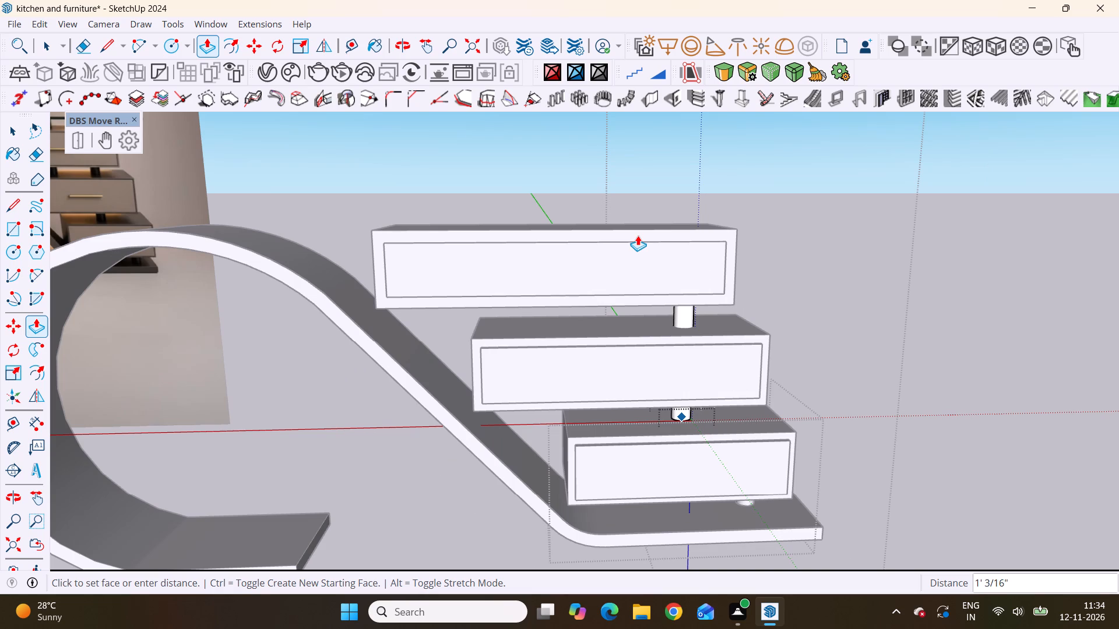
pyautogui.scroll(-3, 638, 245)
pyautogui.moveTo(638, 245); pyautogui.dragTo(635, 238, button='middle')
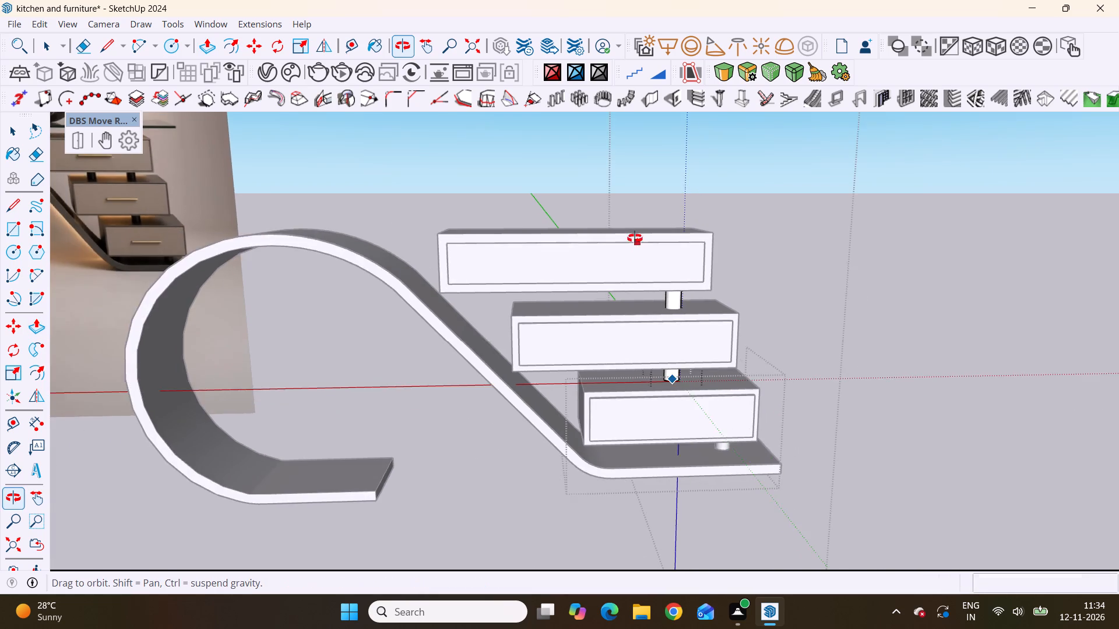
pyautogui.moveTo(635, 238); pyautogui.dragTo(606, 177, button='middle')
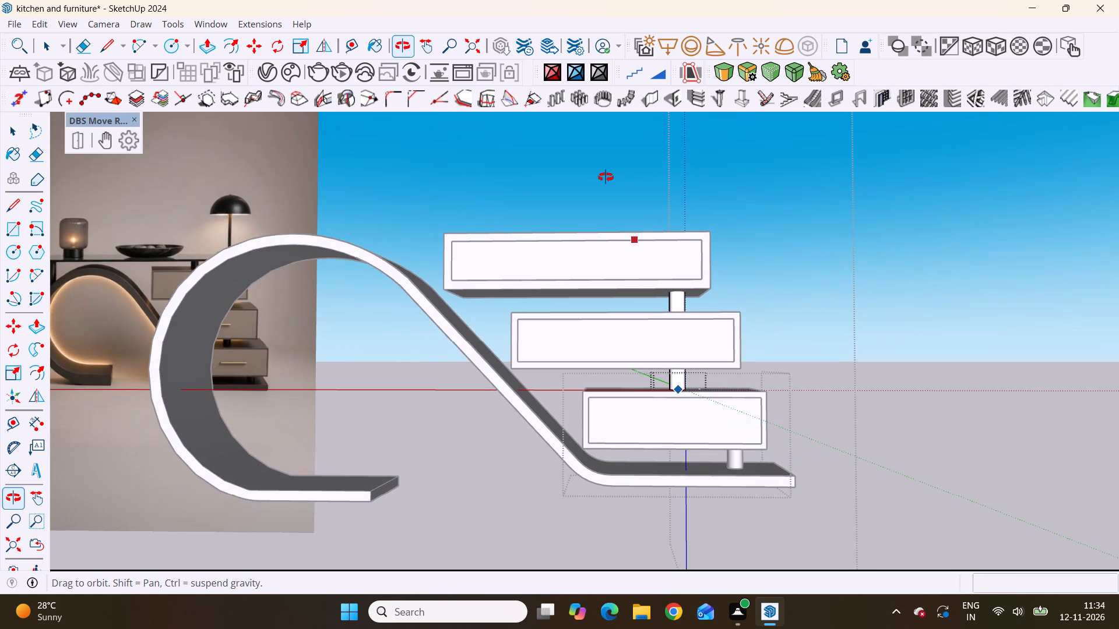
pyautogui.moveTo(606, 177); pyautogui.dragTo(621, 188, button='middle')
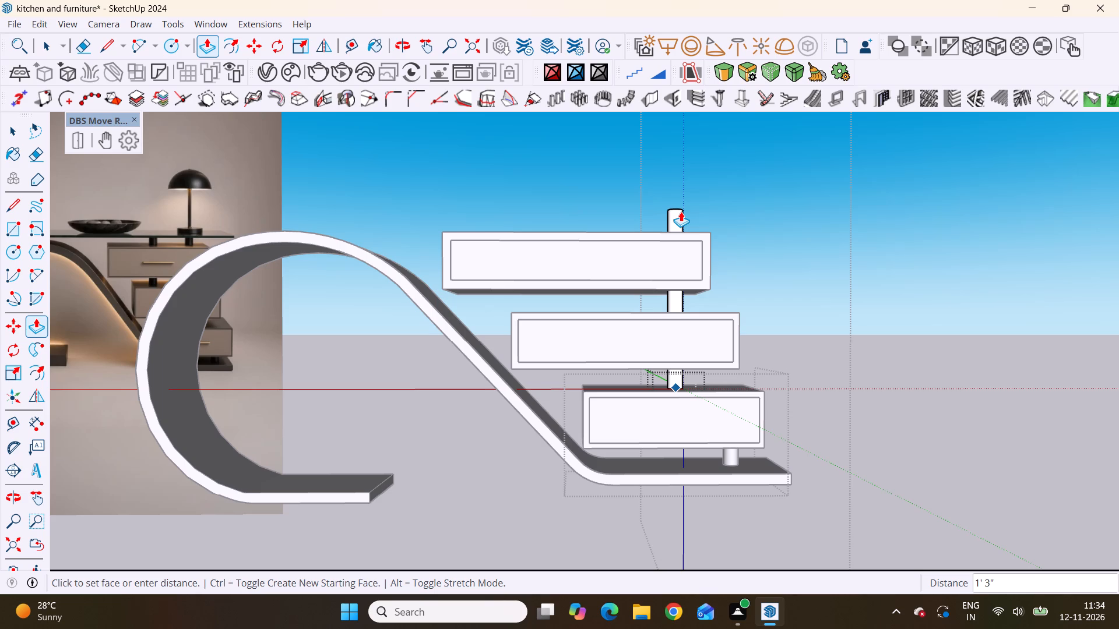
pyautogui.moveTo(685, 238); pyautogui.dragTo(689, 281, button='middle')
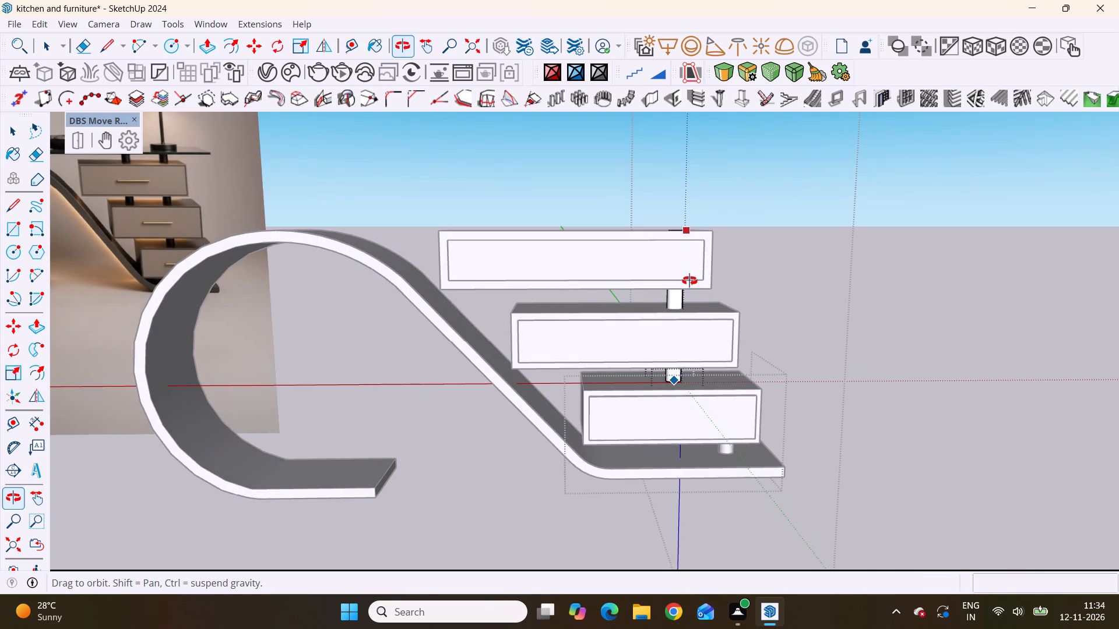
pyautogui.moveTo(689, 281); pyautogui.dragTo(684, 263, button='middle')
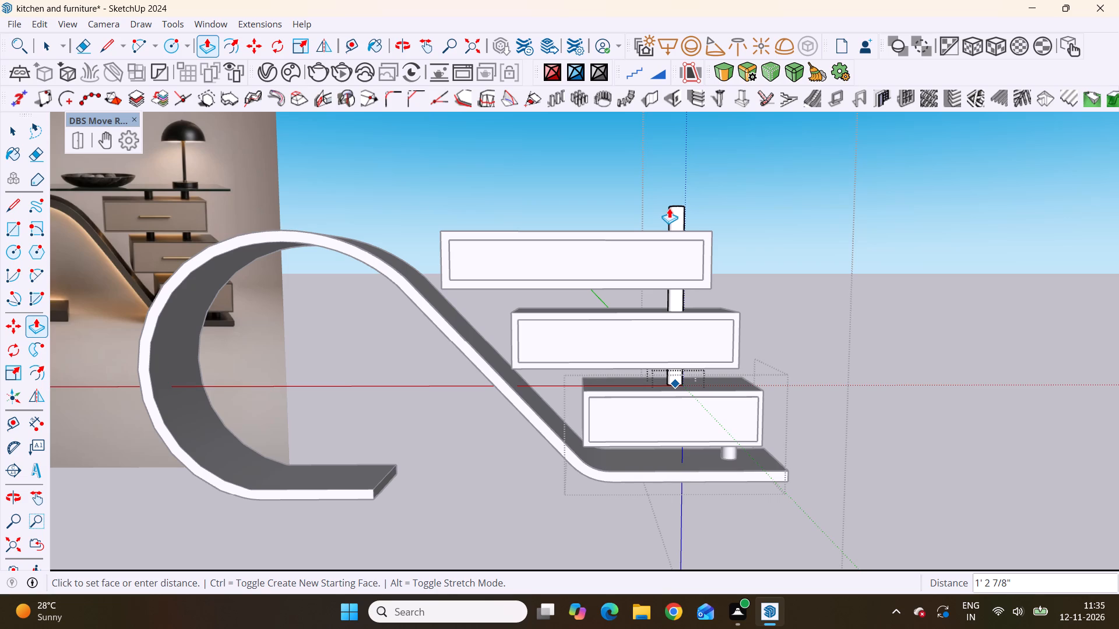
pyautogui.click(669, 209)
pyautogui.scroll(-6, 802, 240)
pyautogui.moveTo(782, 290); pyautogui.dragTo(663, 331, button='middle')
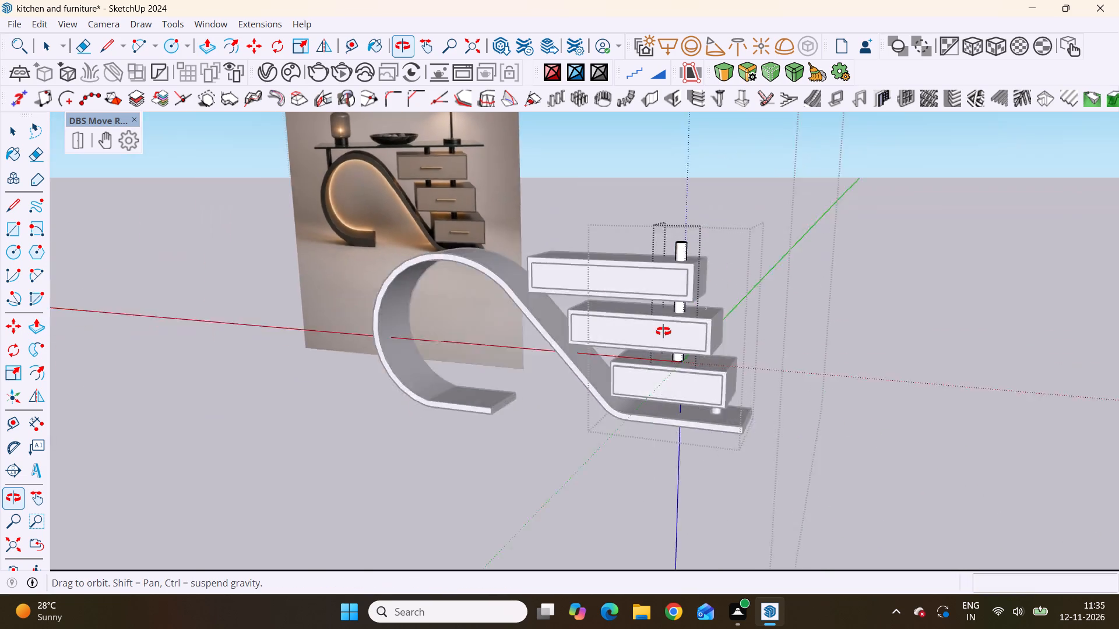
pyautogui.moveTo(663, 331); pyautogui.dragTo(808, 291, button='middle')
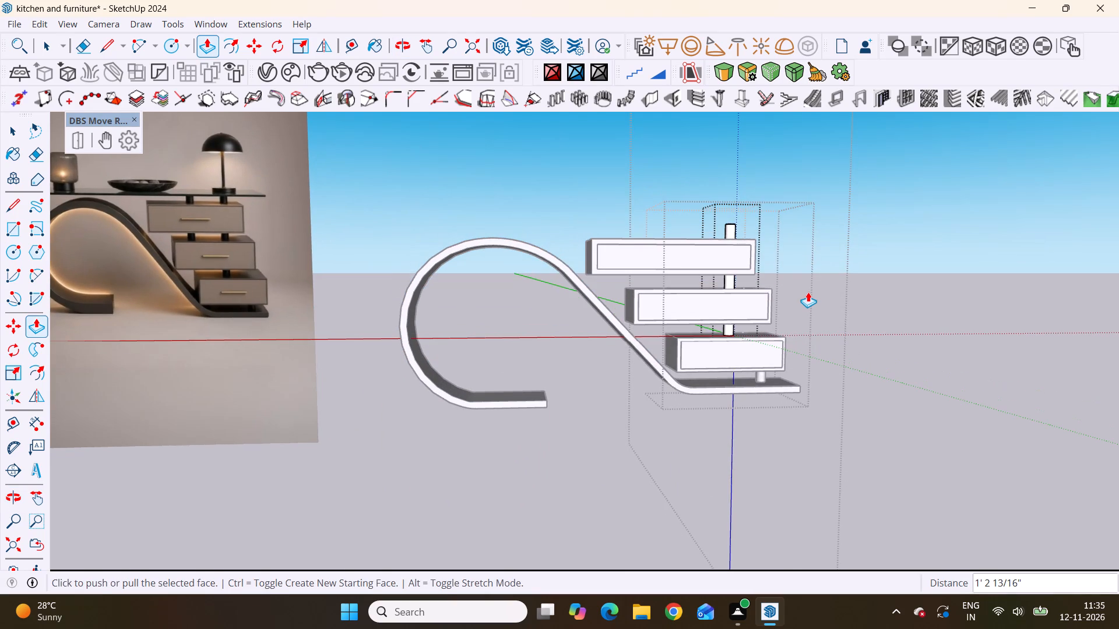
pyautogui.press('space')
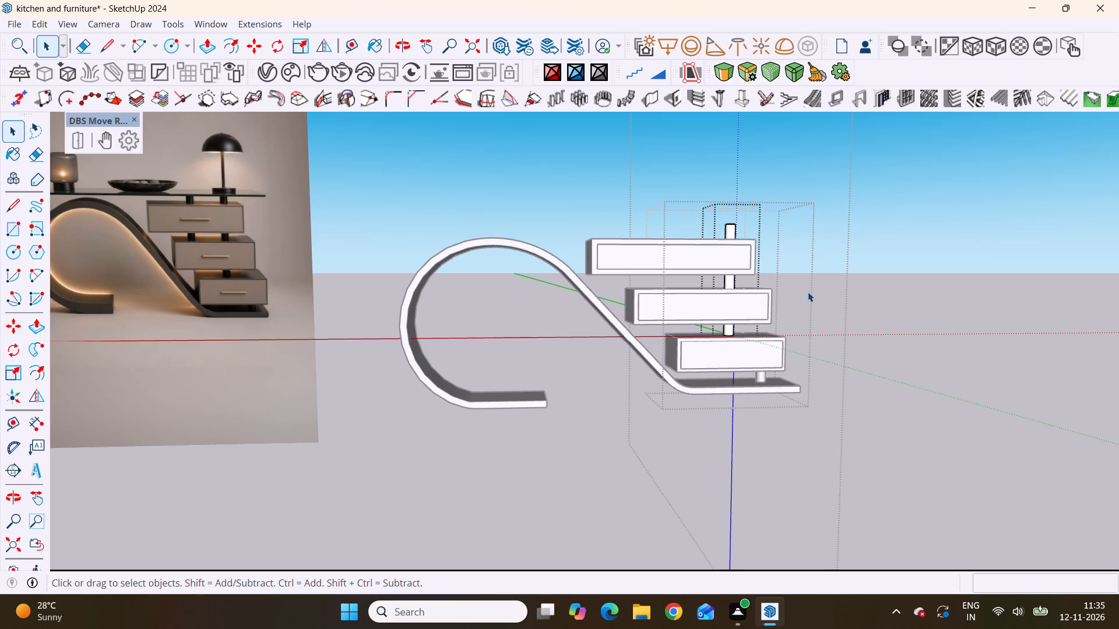
pyautogui.click(875, 197)
# Leave the nested groups and compare the tall post and stacked drawers with the reference photo.
pyautogui.scroll(-5, 566, 203)
pyautogui.scroll(-1, 558, 257)
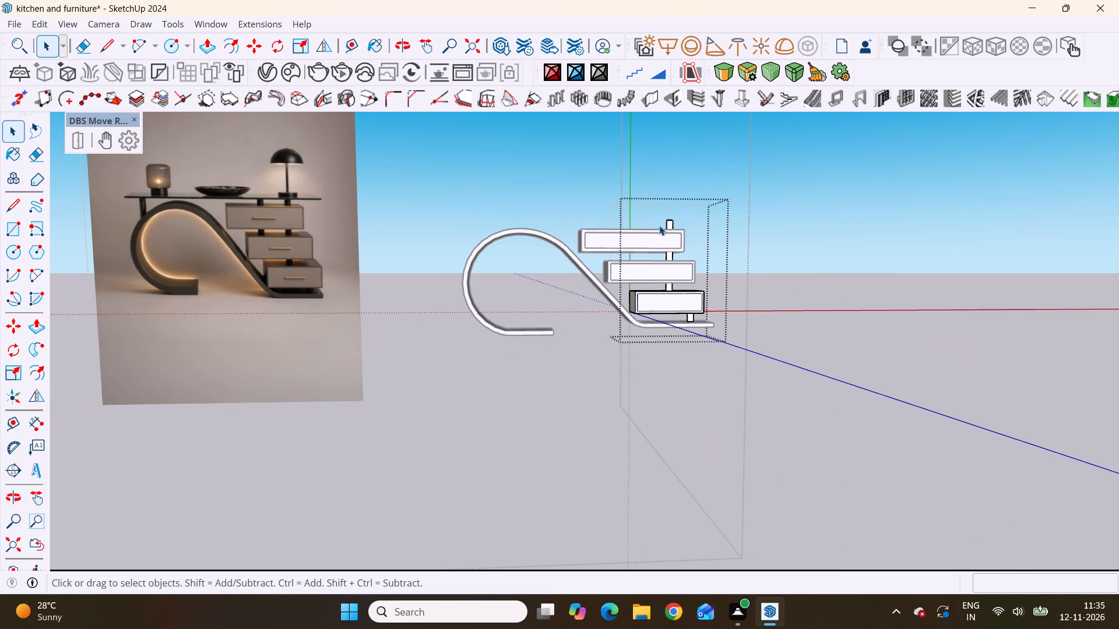
pyautogui.moveTo(660, 225); pyautogui.dragTo(658, 251, button='middle')
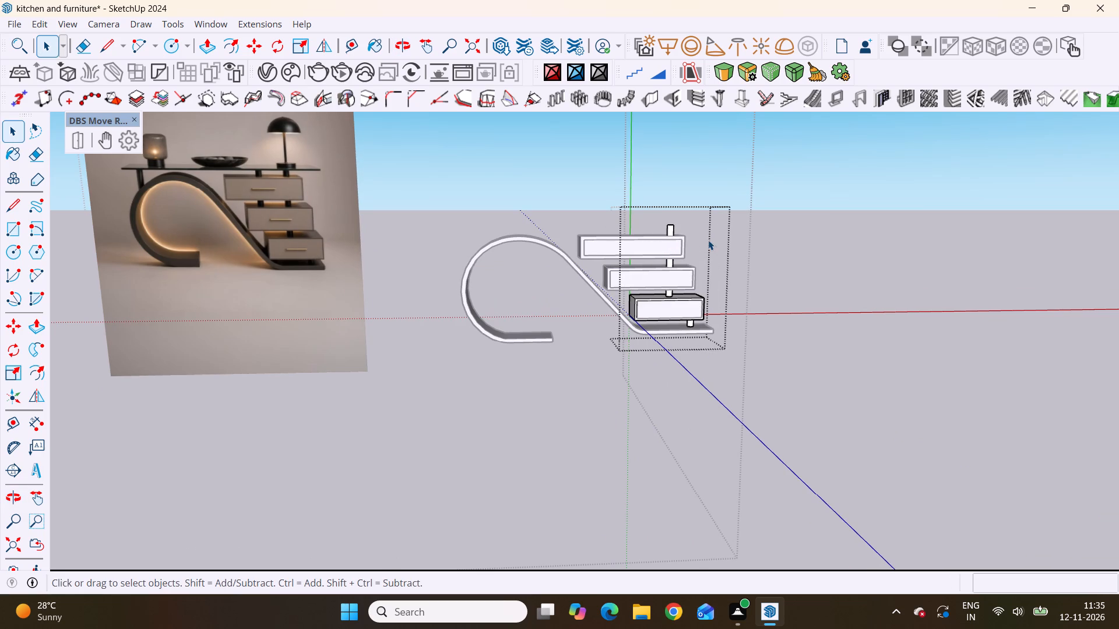
pyautogui.moveTo(707, 247); pyautogui.dragTo(637, 270, button='middle')
pyautogui.scroll(1, 637, 262)
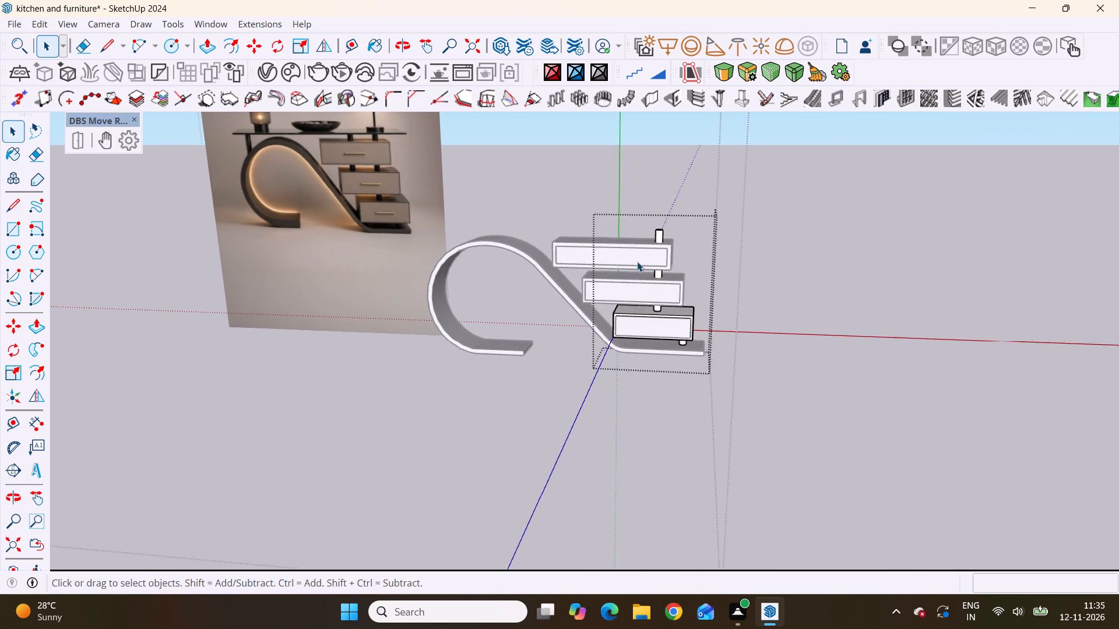
pyautogui.scroll(6, 637, 262)
pyautogui.scroll(-6, 679, 270)
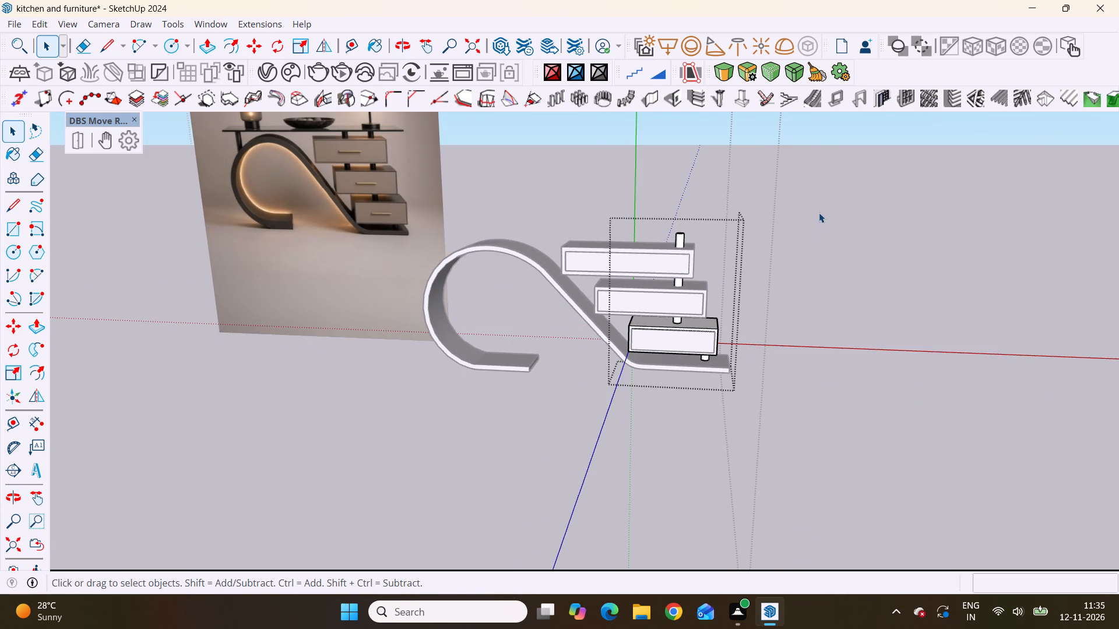
pyautogui.doubleClick(818, 211)
pyautogui.scroll(-8, 685, 211)
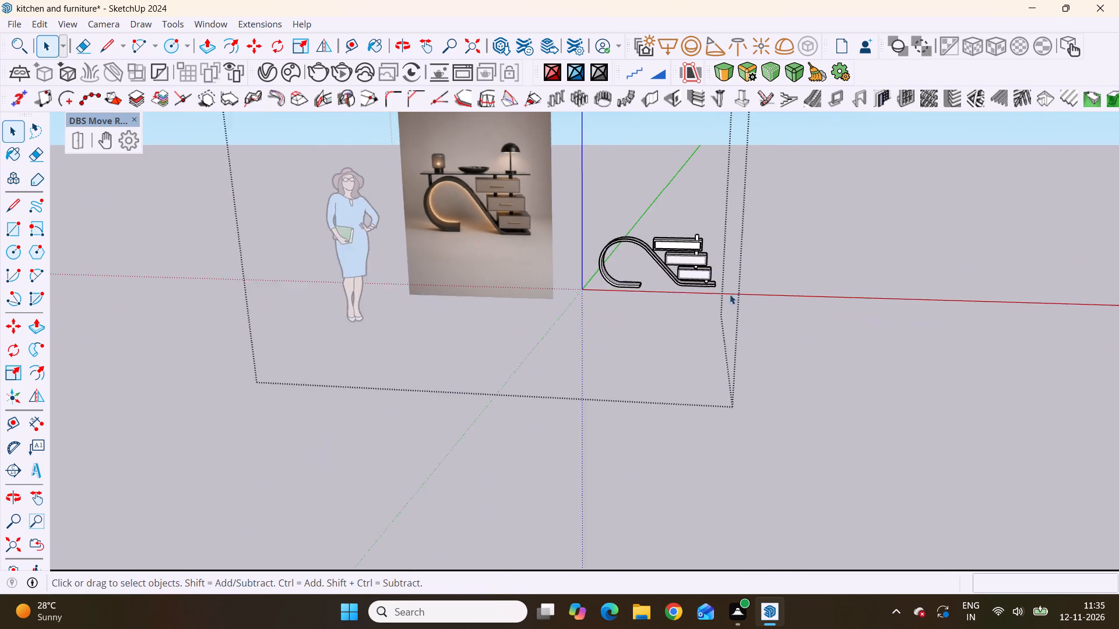
pyautogui.scroll(-4, 730, 294)
pyautogui.doubleClick(779, 201)
pyautogui.scroll(5, 641, 259)
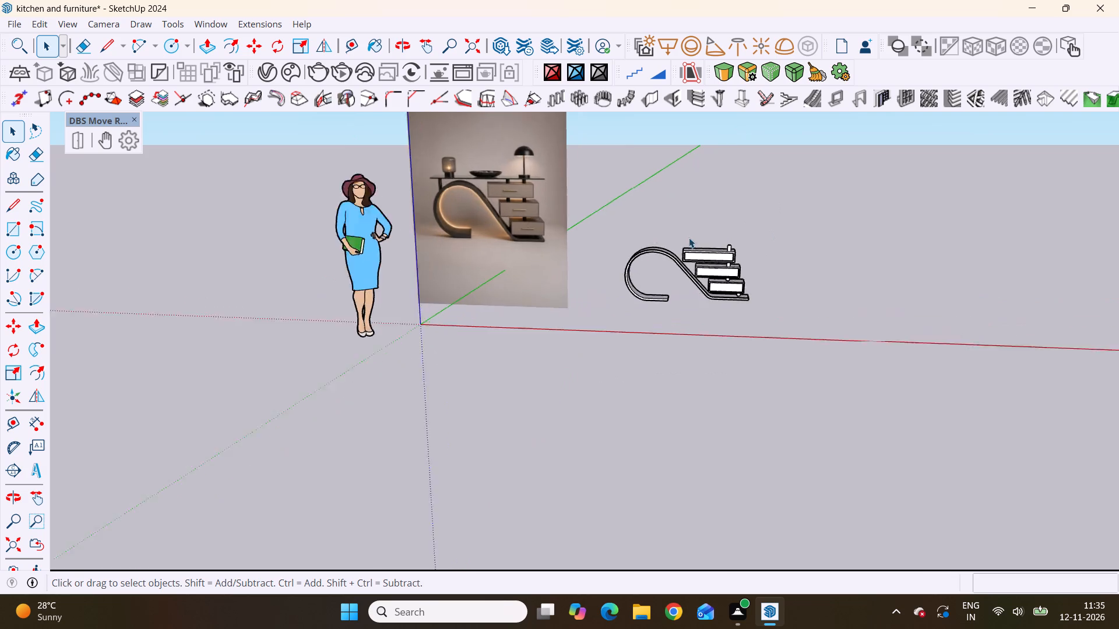
pyautogui.scroll(10, 689, 238)
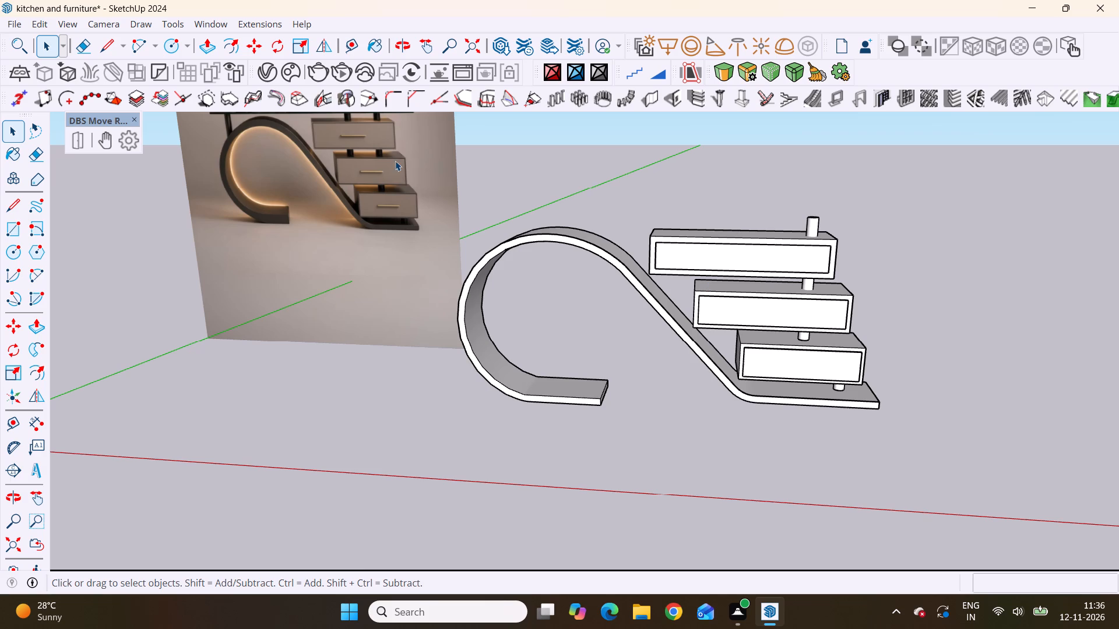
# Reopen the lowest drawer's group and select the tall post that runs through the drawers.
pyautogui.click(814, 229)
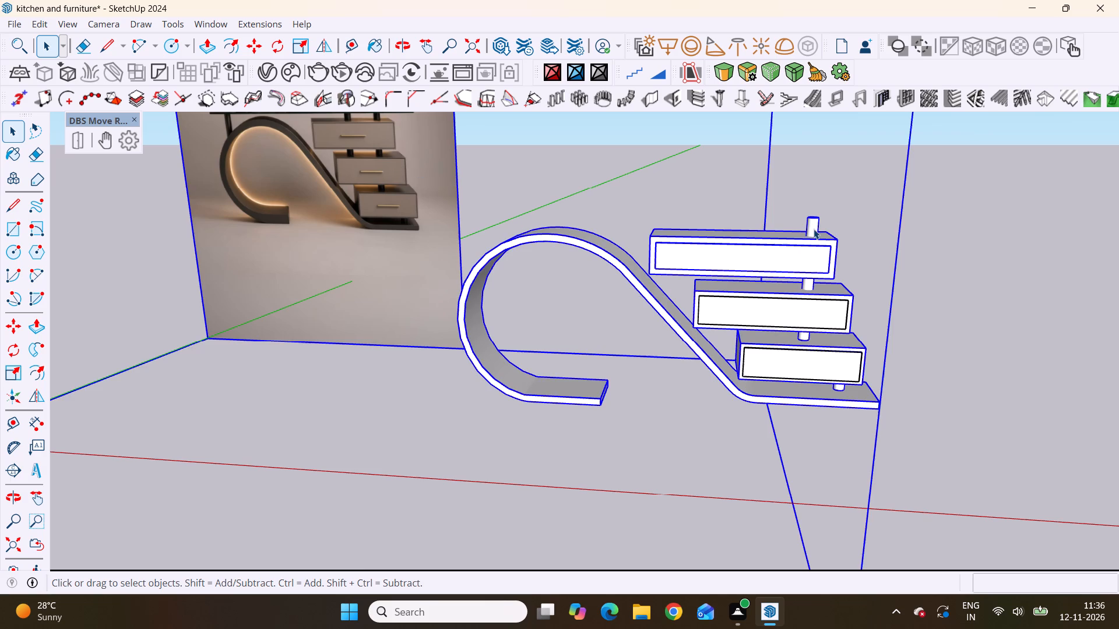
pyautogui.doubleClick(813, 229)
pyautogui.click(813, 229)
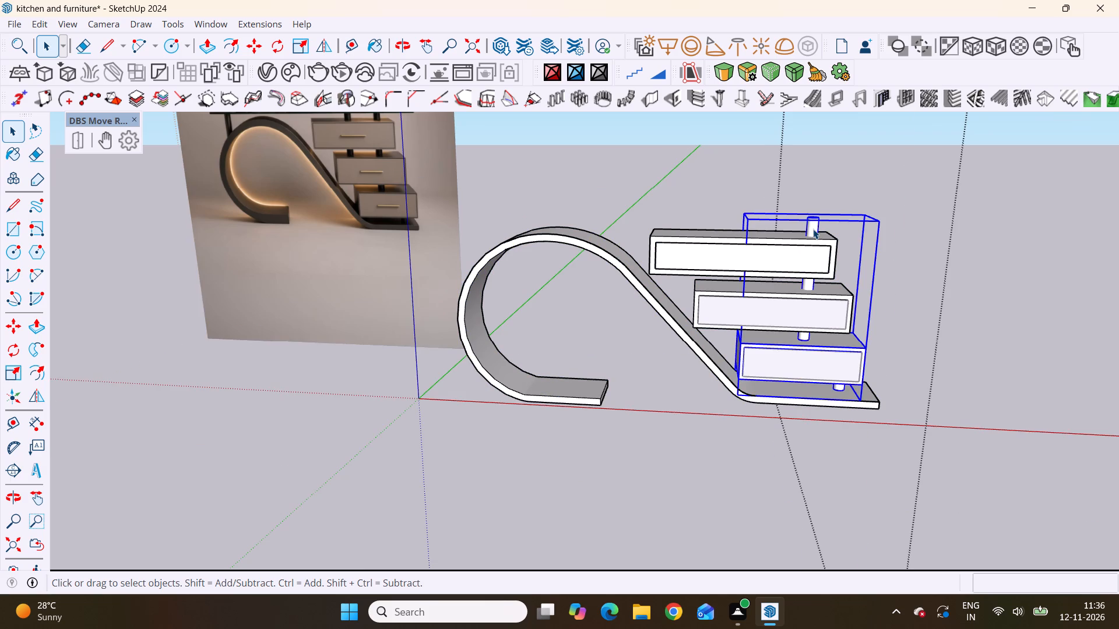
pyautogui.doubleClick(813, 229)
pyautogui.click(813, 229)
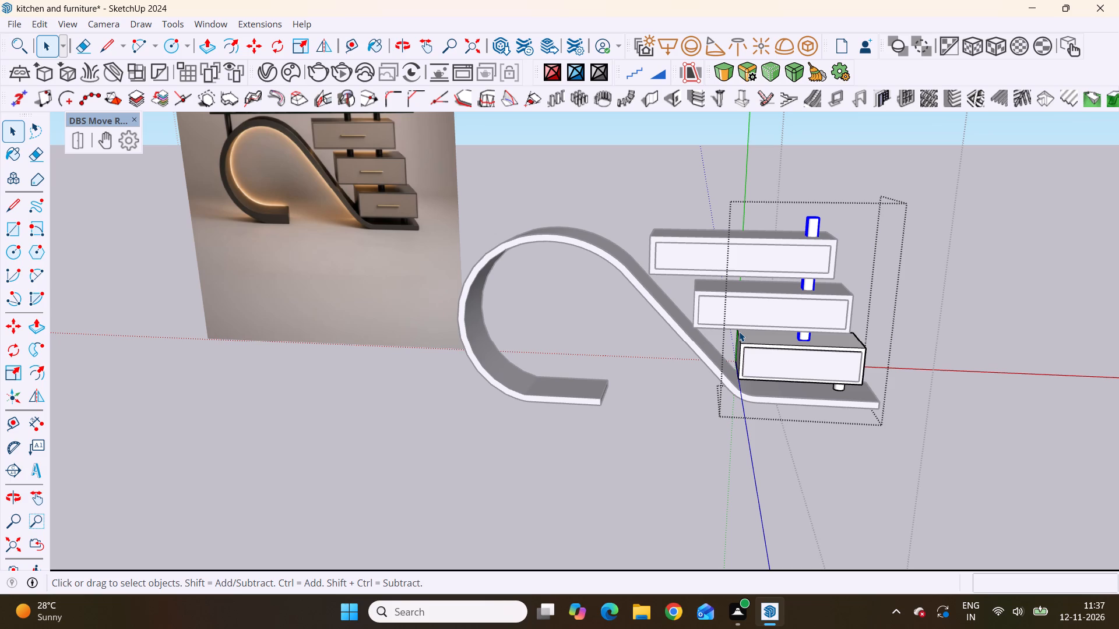
# Examine the number and placement of the support posts in the reference photo against the model.
pyautogui.scroll(-4, 605, 268)
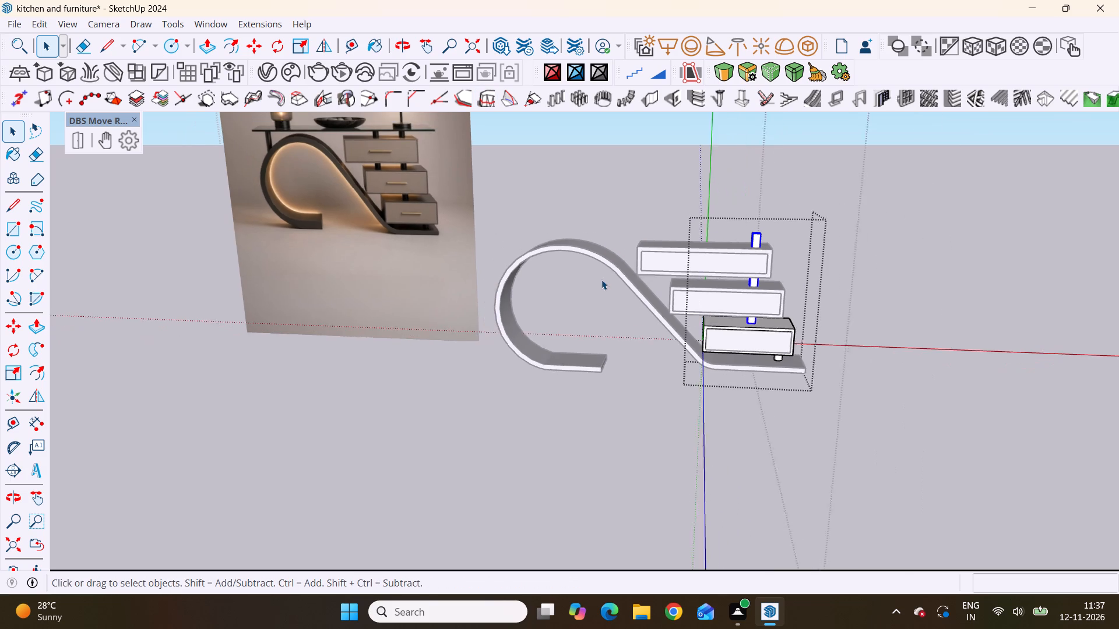
pyautogui.scroll(-1, 601, 280)
pyautogui.scroll(-1, 675, 308)
pyautogui.scroll(2, 642, 394)
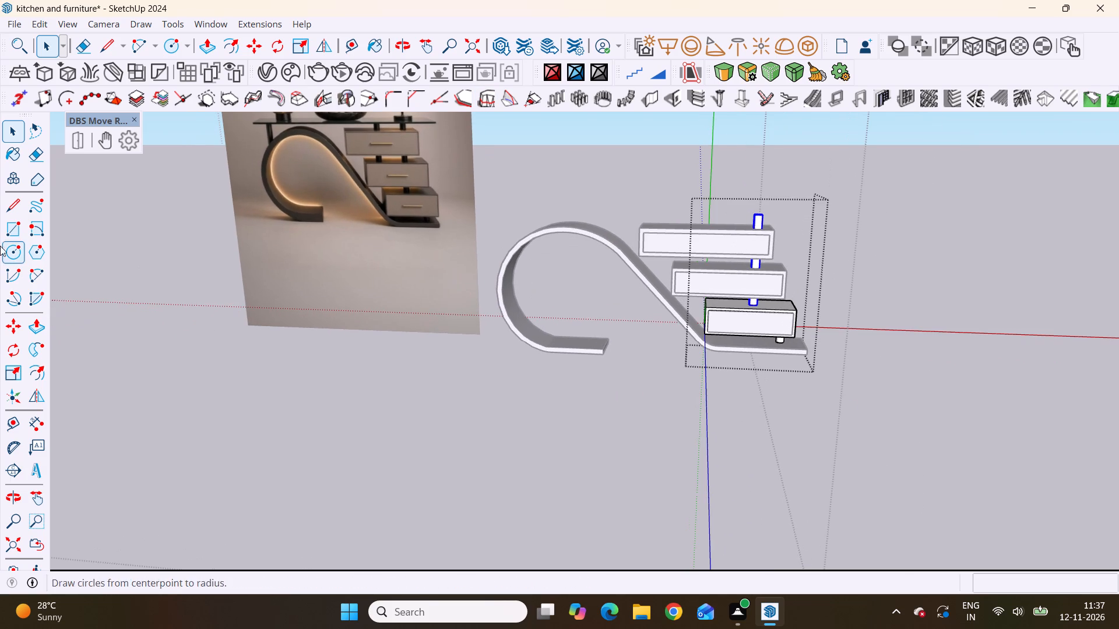
pyautogui.scroll(-5, 252, 383)
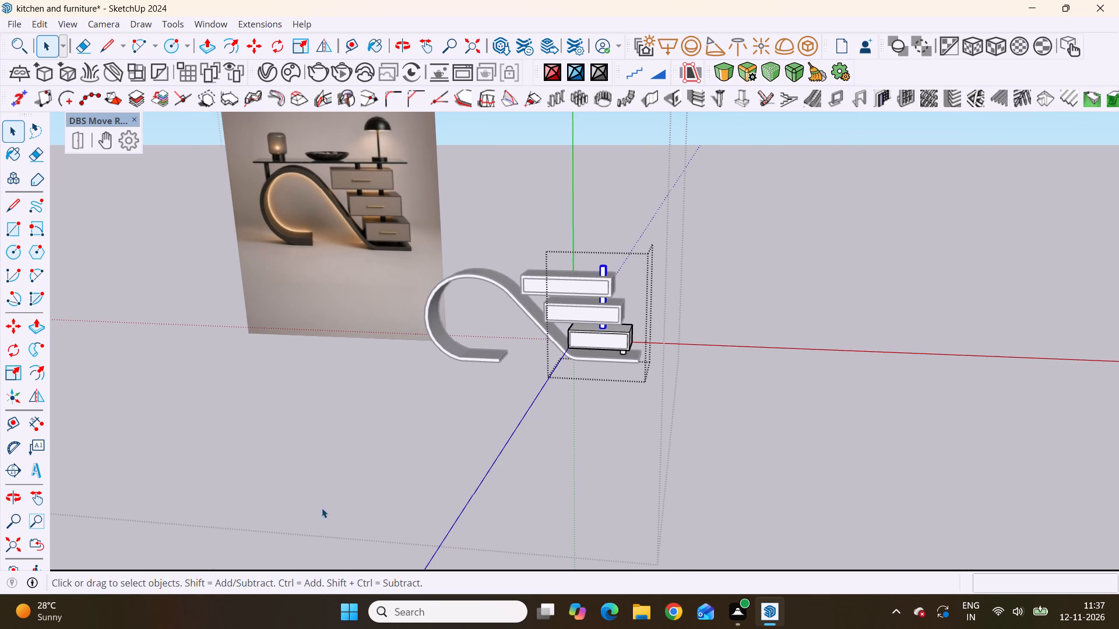
pyautogui.scroll(-2, 650, 417)
pyautogui.scroll(2, 508, 404)
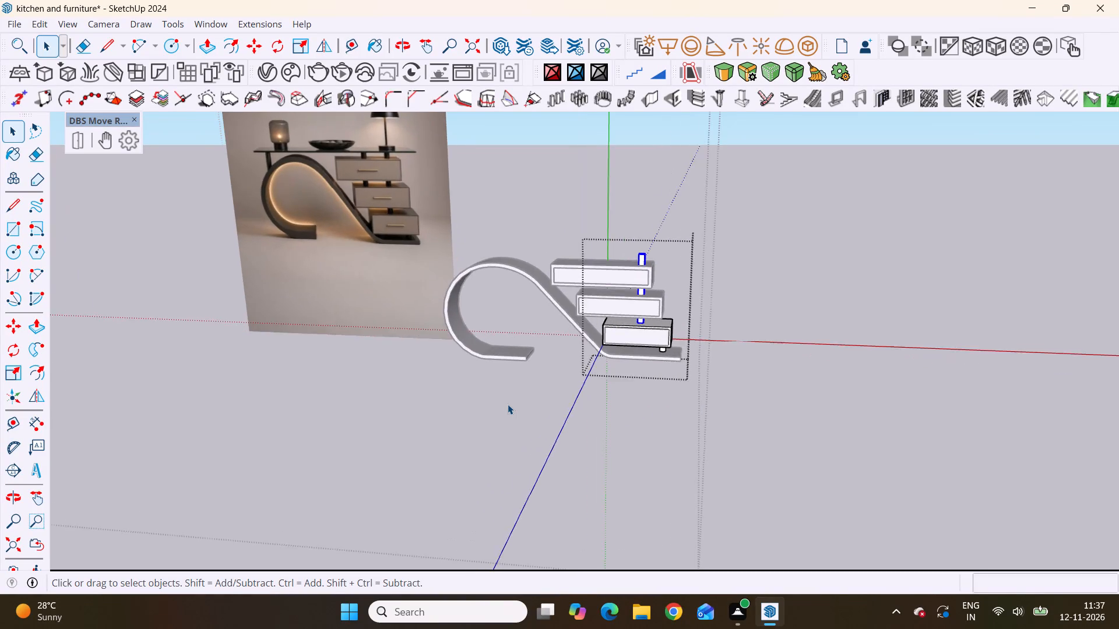
pyautogui.scroll(4, 508, 404)
pyautogui.moveTo(513, 393); pyautogui.dragTo(497, 338, button='middle')
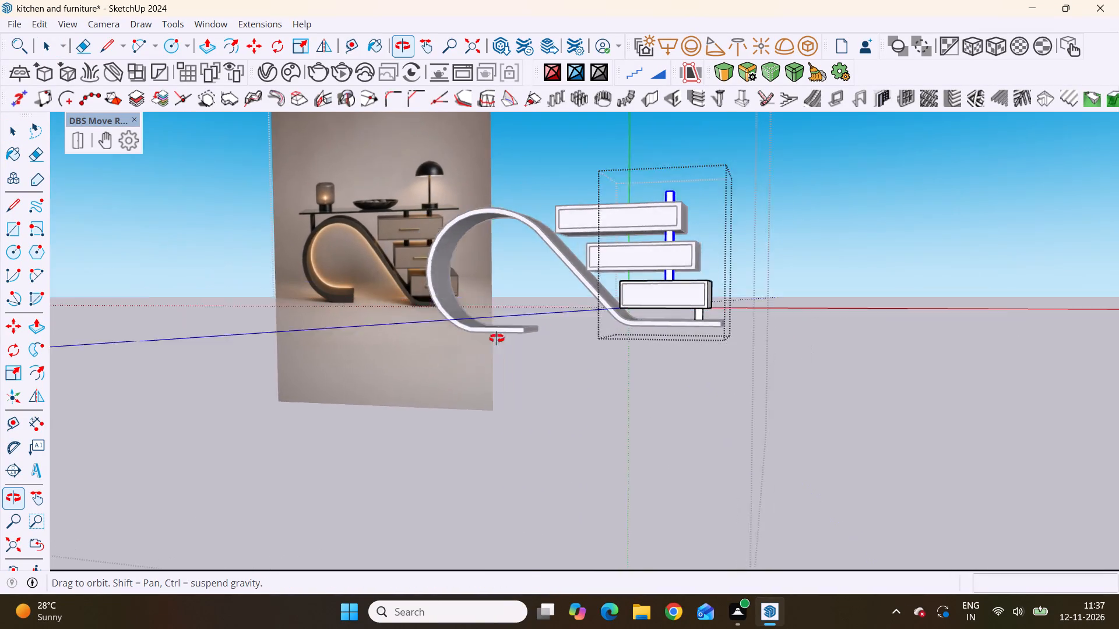
pyautogui.moveTo(497, 338); pyautogui.dragTo(531, 347, button='middle')
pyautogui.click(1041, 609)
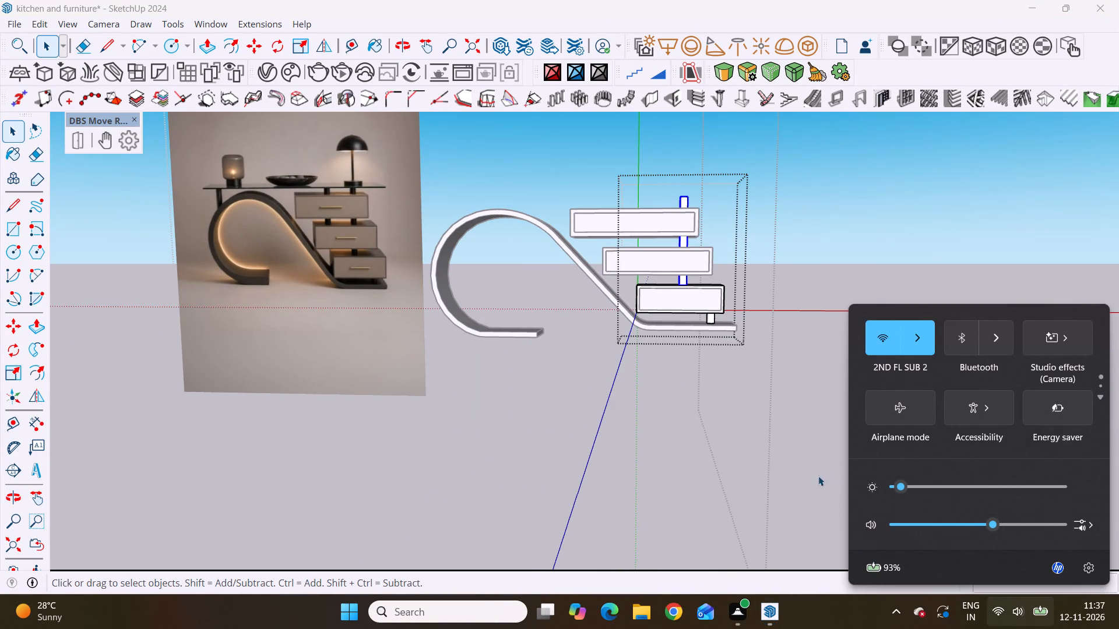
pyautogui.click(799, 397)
# Inside the lowest drawer's group, select the tall post again and view it against the reference photo.
pyautogui.moveTo(681, 279); pyautogui.dragTo(694, 405, button='middle')
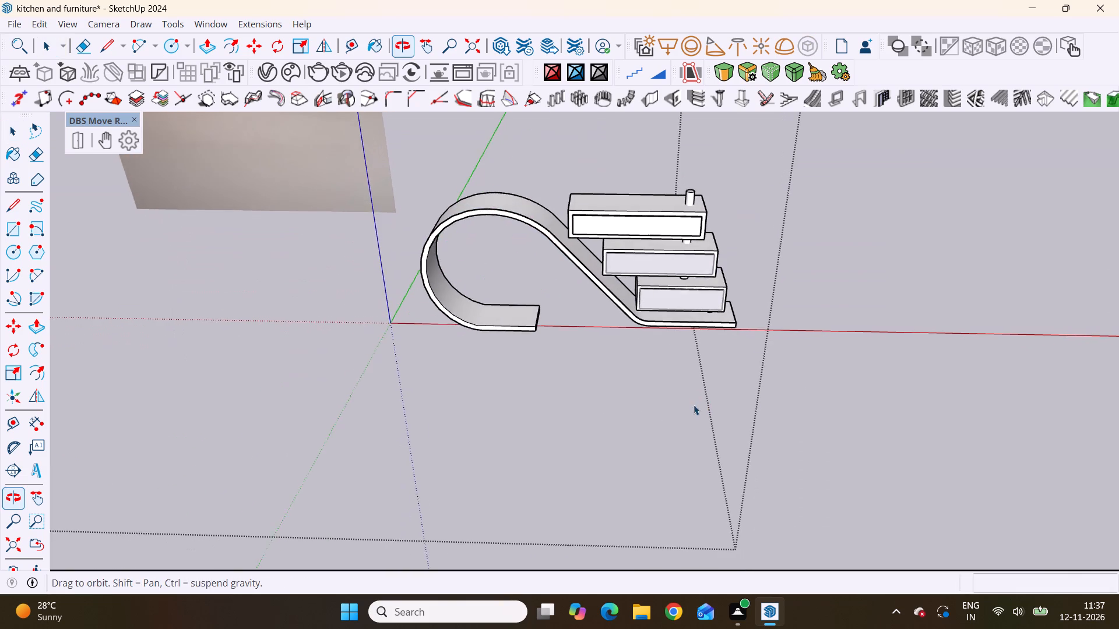
pyautogui.moveTo(694, 405); pyautogui.dragTo(695, 405, button='middle')
pyautogui.scroll(6, 685, 235)
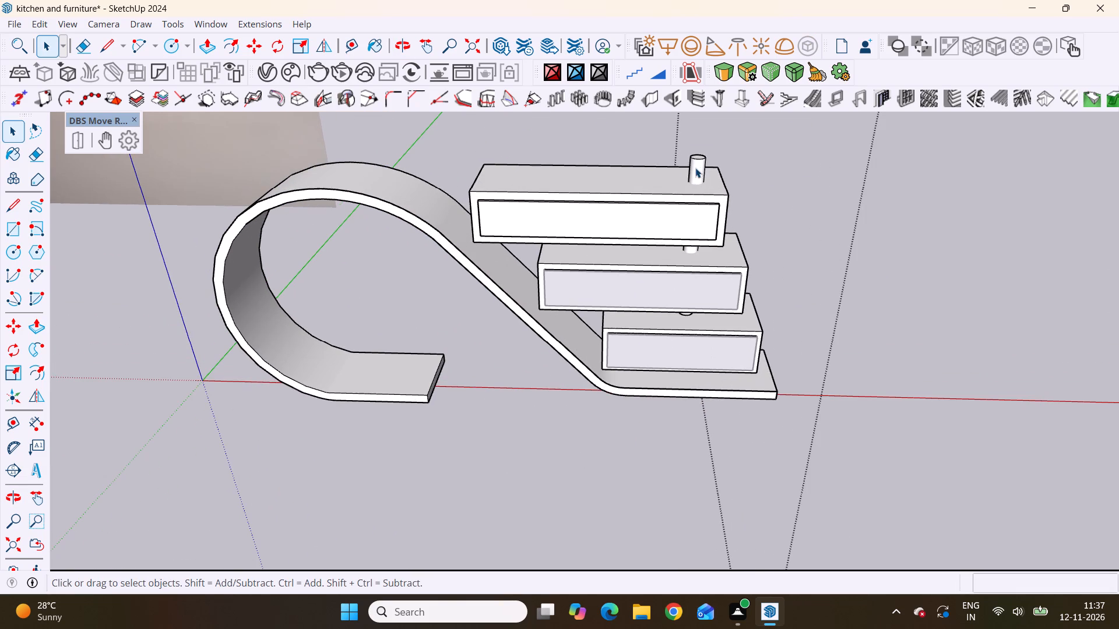
pyautogui.click(698, 171)
pyautogui.scroll(-2, 695, 177)
pyautogui.doubleClick(694, 176)
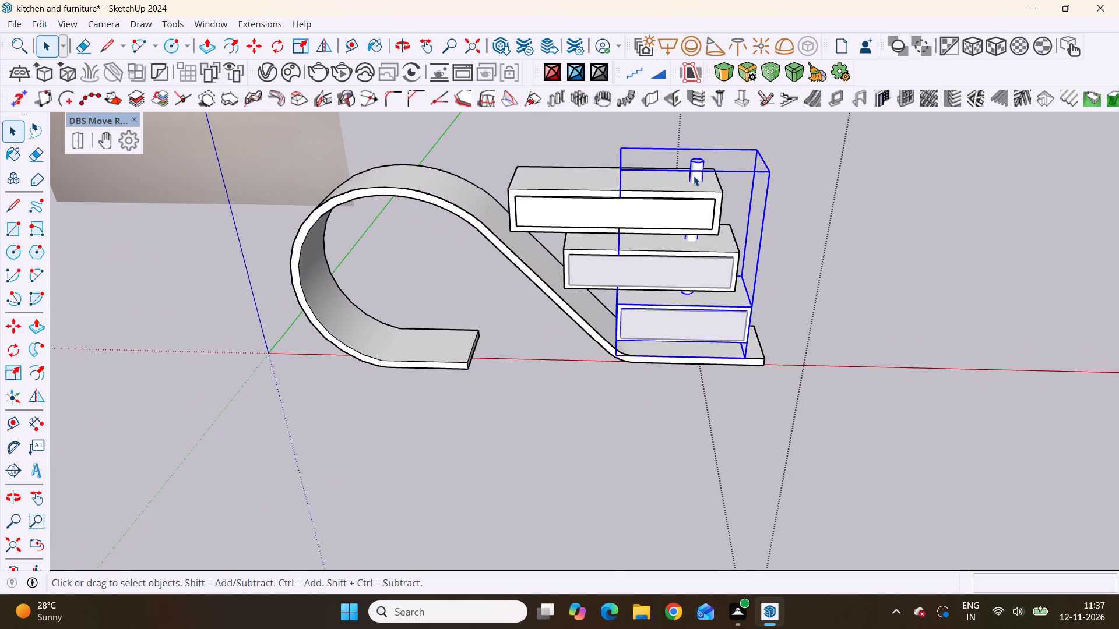
pyautogui.click(696, 174)
pyautogui.scroll(-4, 696, 193)
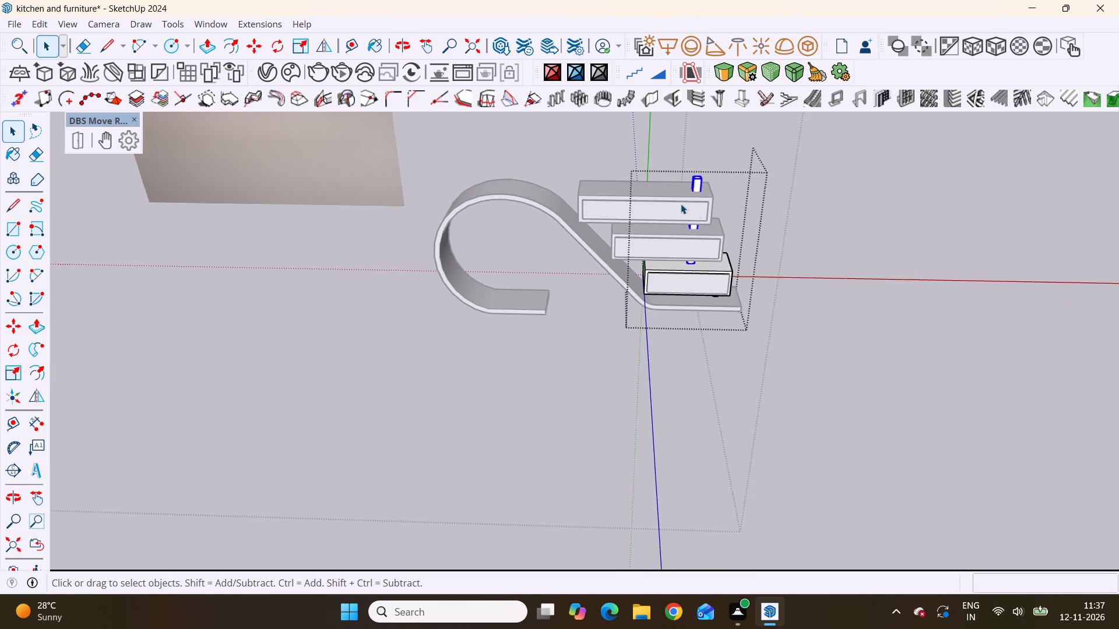
pyautogui.scroll(-2, 681, 204)
pyautogui.moveTo(664, 209); pyautogui.dragTo(649, 121, button='middle')
pyautogui.scroll(1, 664, 209)
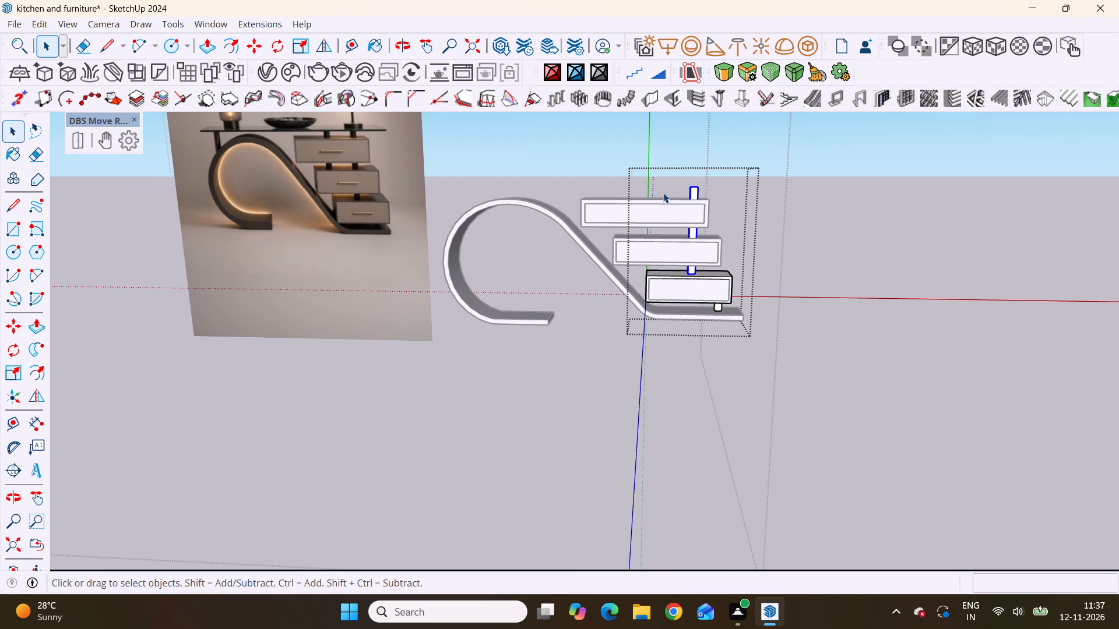
pyautogui.scroll(2, 663, 193)
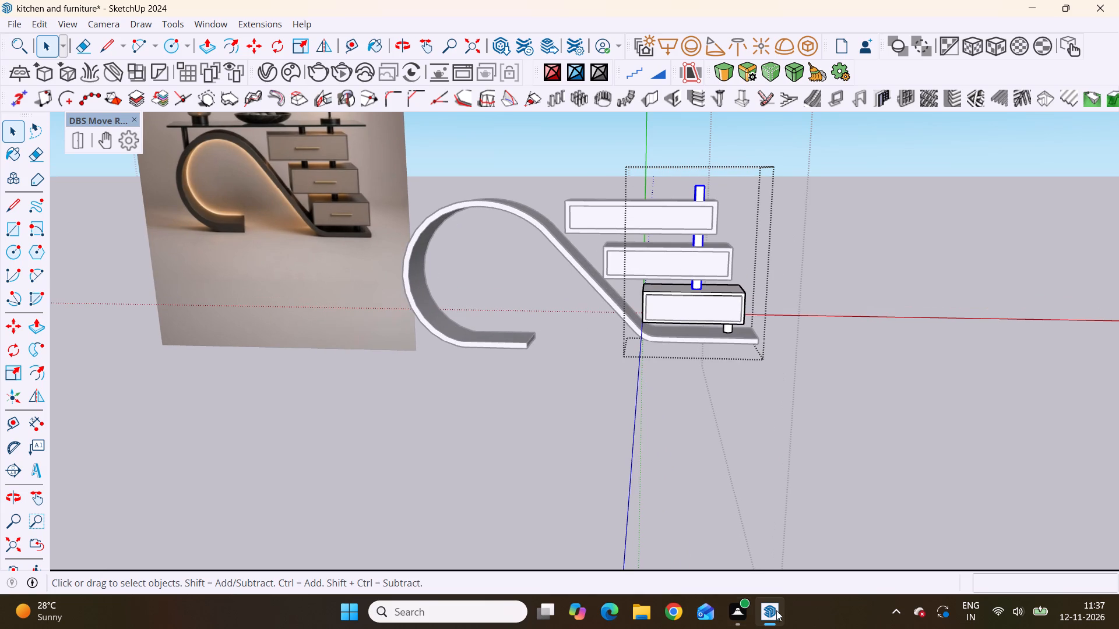
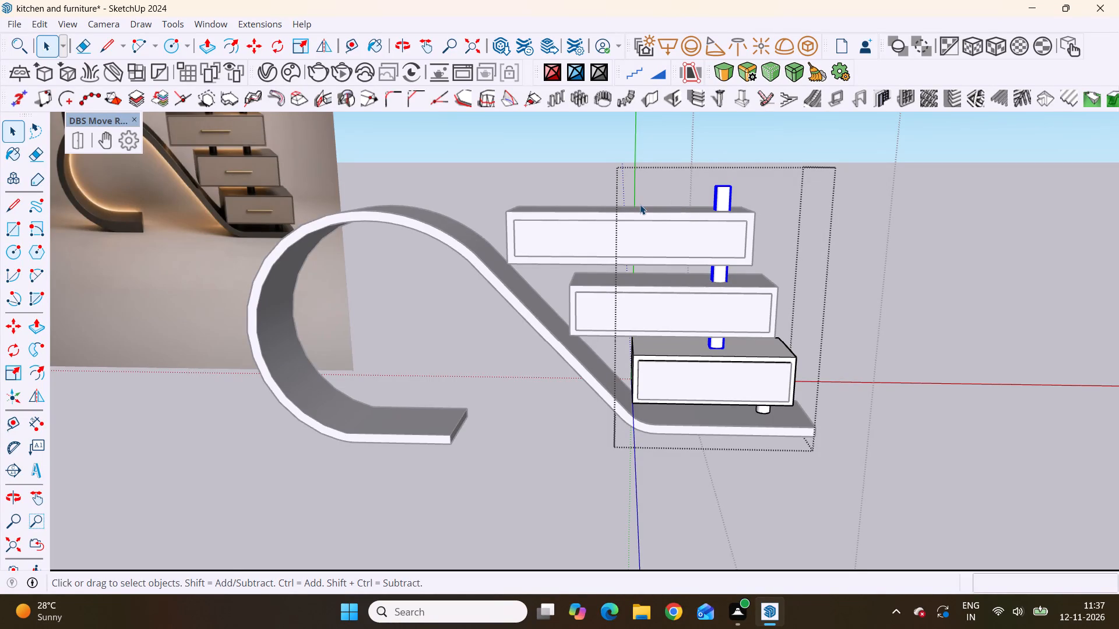
# Copy the tall support post about 8 3/8" along the red axis, toward the curved end of the table.
pyautogui.scroll(1, 721, 202)
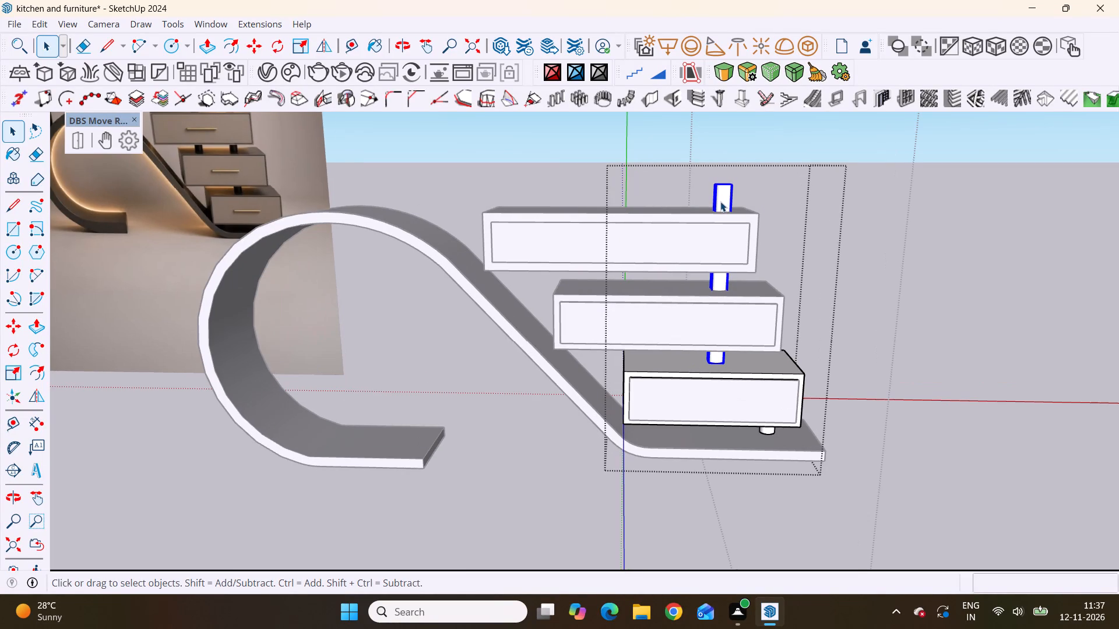
pyautogui.press('m')
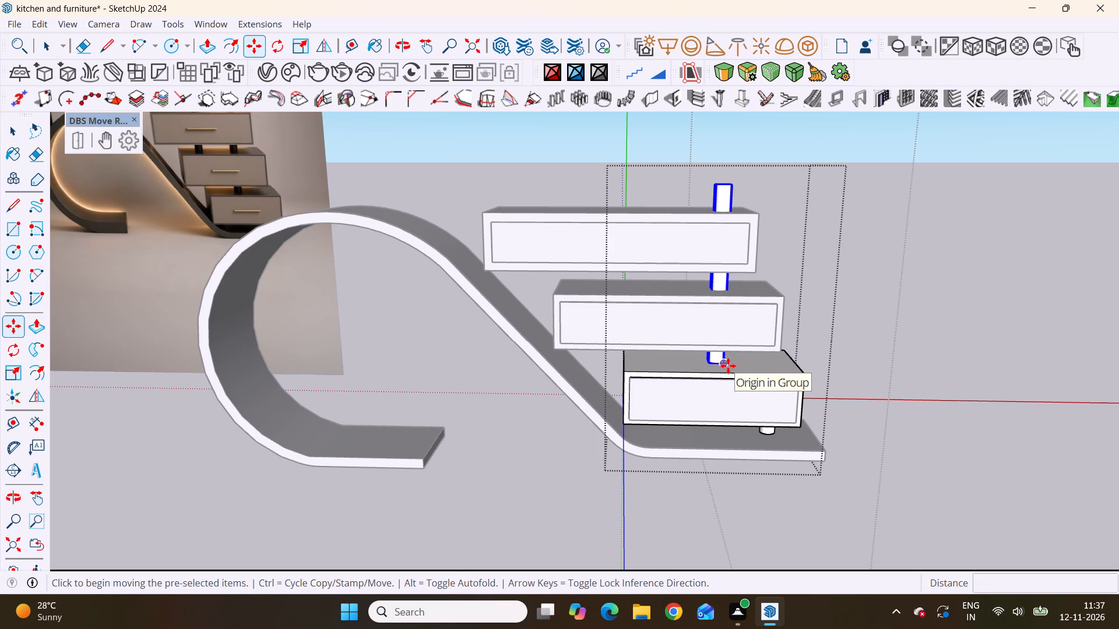
pyautogui.scroll(10, 728, 366)
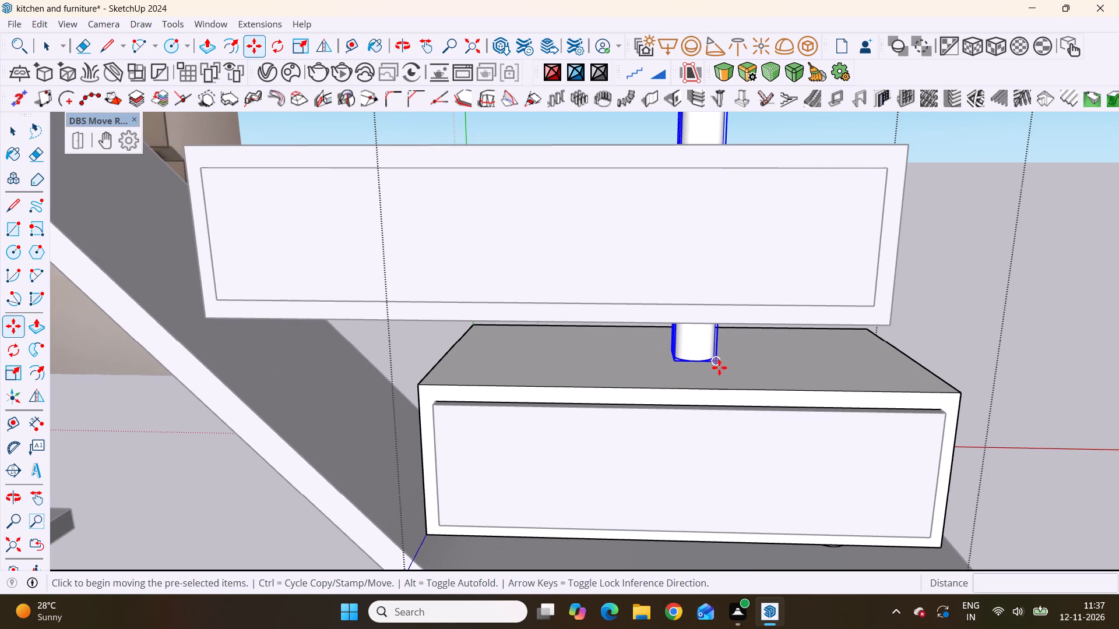
pyautogui.scroll(5, 705, 390)
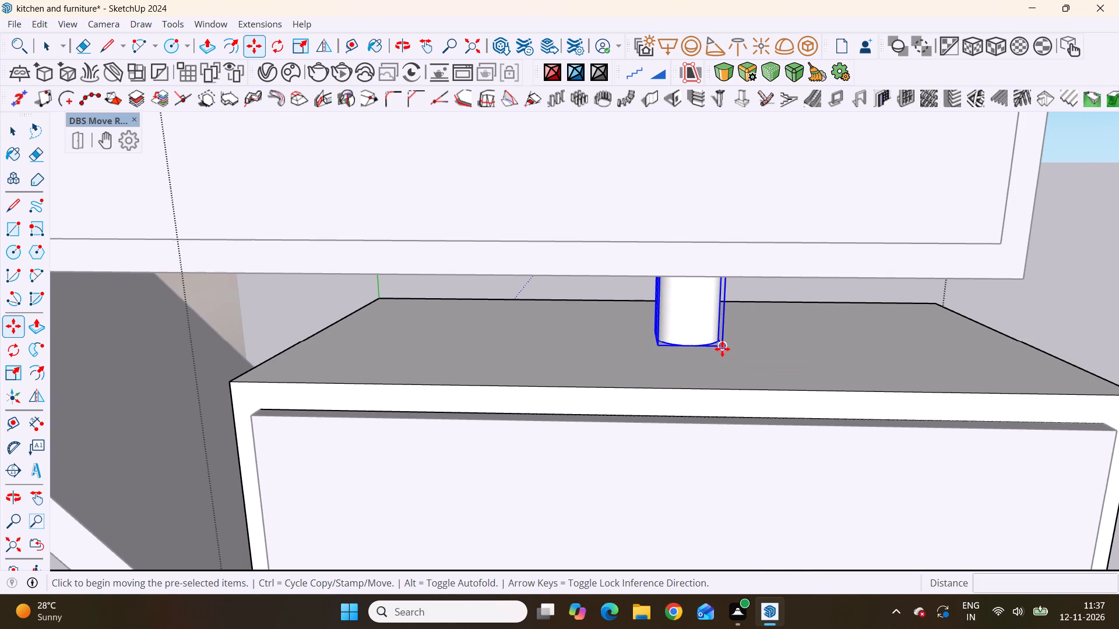
pyautogui.click(722, 349)
pyautogui.scroll(-20, 593, 347)
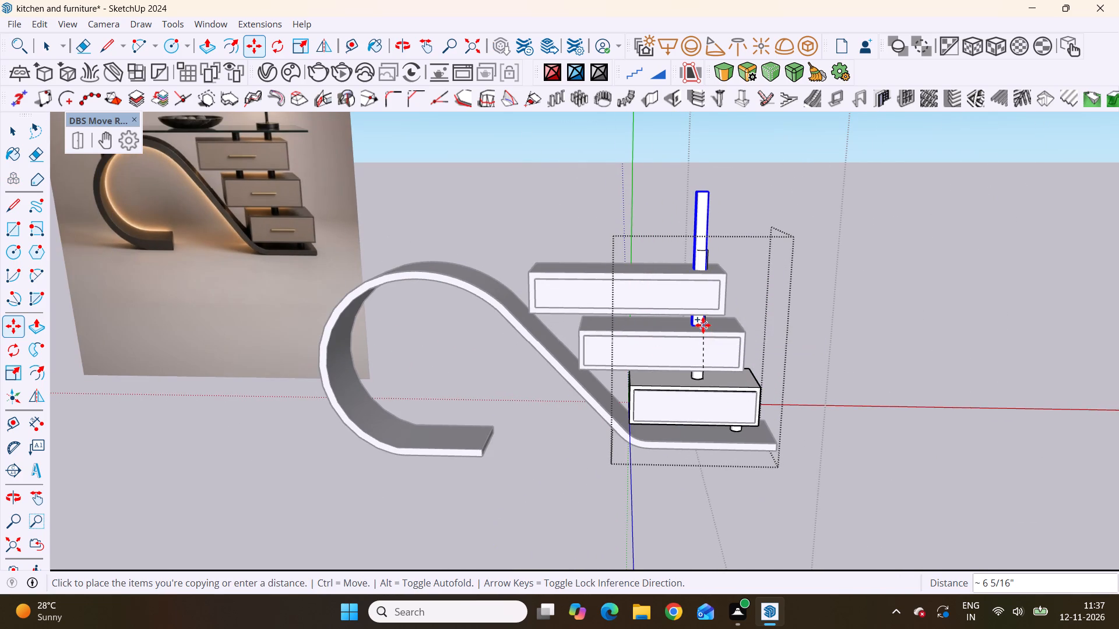
pyautogui.scroll(17, 703, 325)
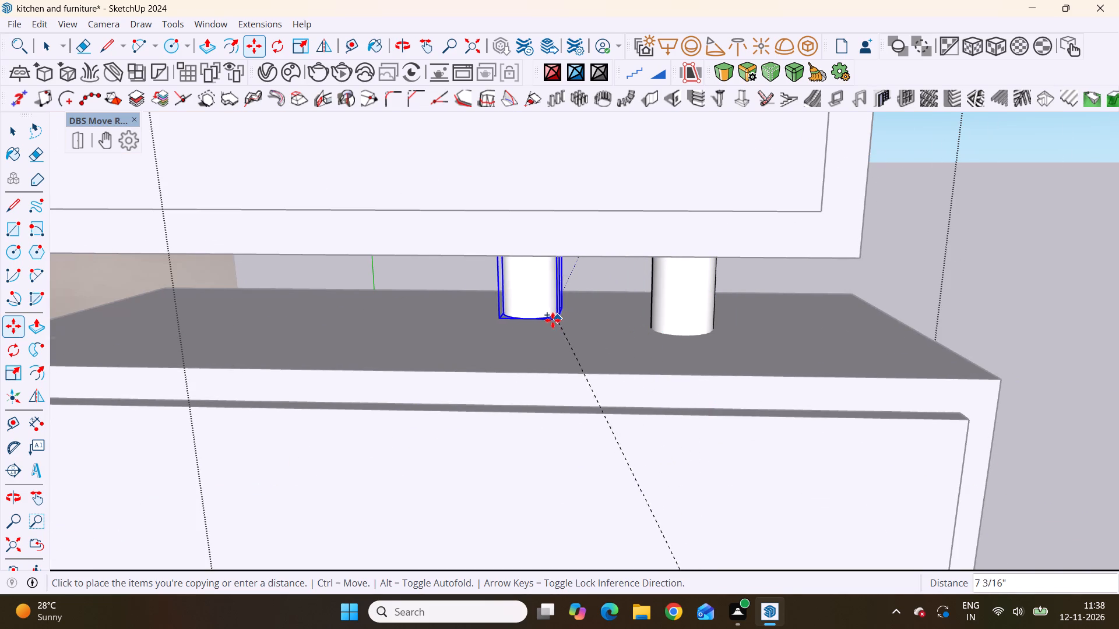
pyautogui.scroll(-4, 257, 323)
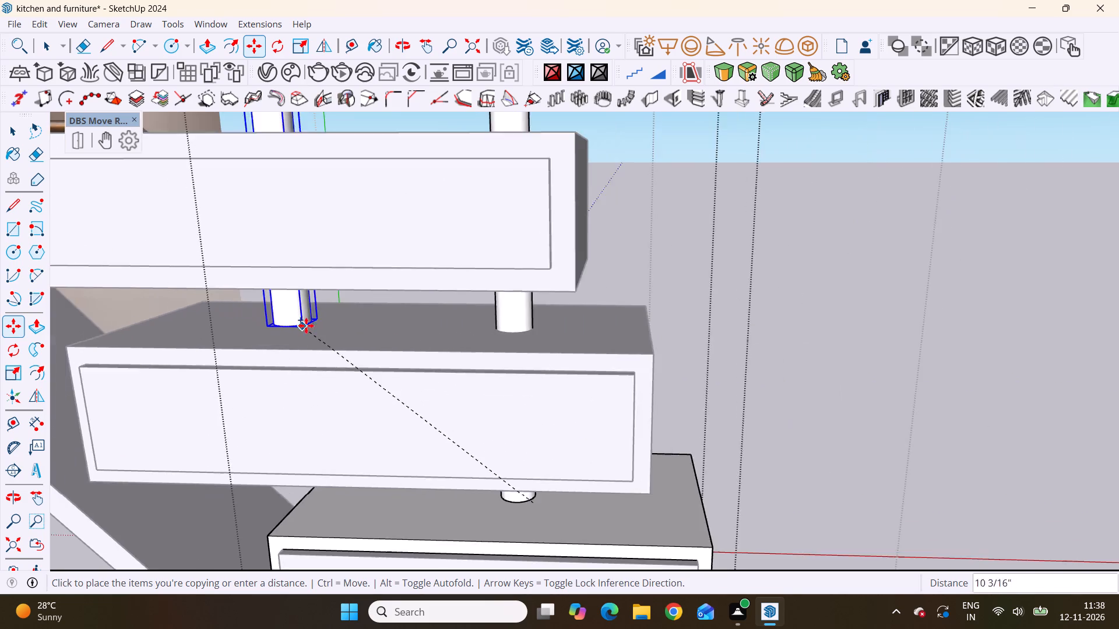
pyautogui.scroll(-12, 306, 326)
pyautogui.scroll(-2, 361, 333)
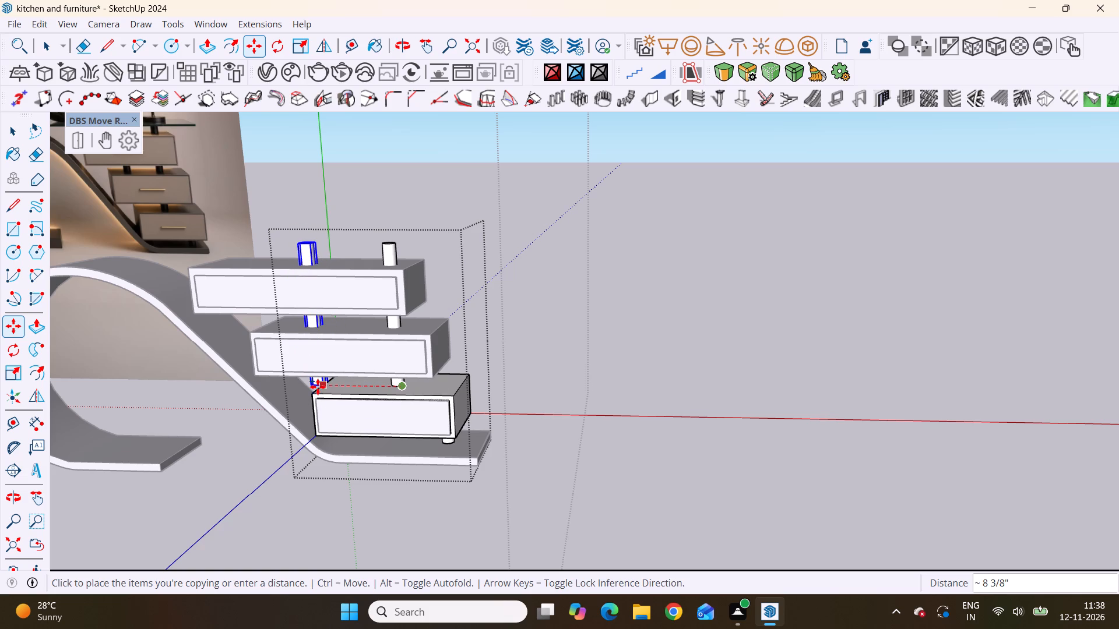
pyautogui.click(318, 387)
# Move the copied post about 1 3/8" farther along the red axis, clear of the lowest drawer's side.
pyautogui.scroll(-7, 706, 374)
pyautogui.moveTo(649, 331); pyautogui.dragTo(742, 238, button='middle')
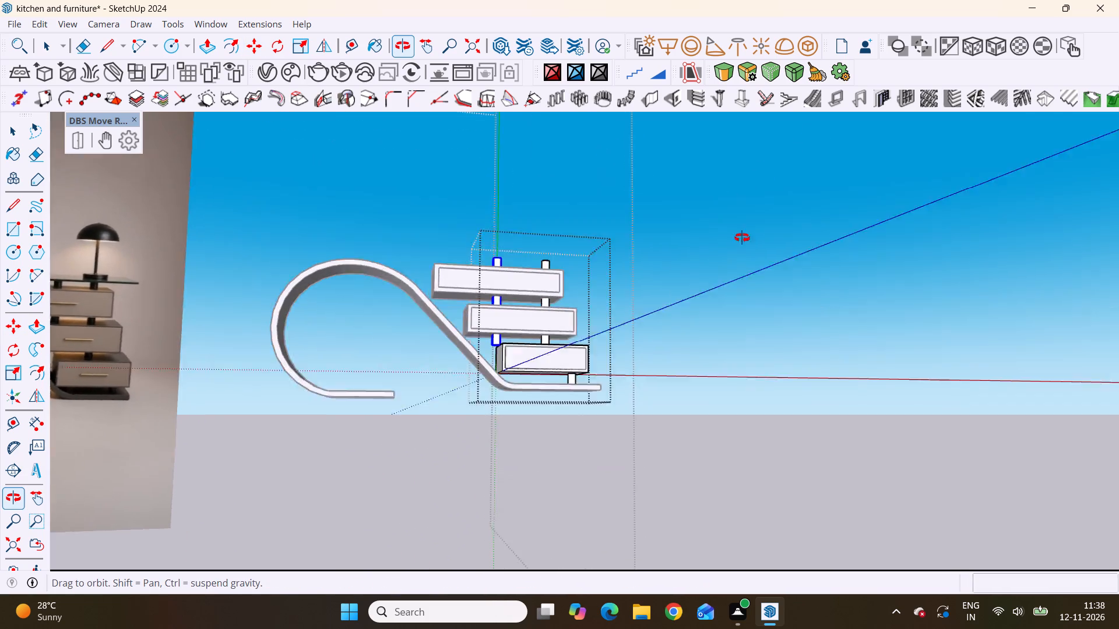
pyautogui.moveTo(742, 238); pyautogui.dragTo(713, 273, button='middle')
pyautogui.scroll(-6, 703, 270)
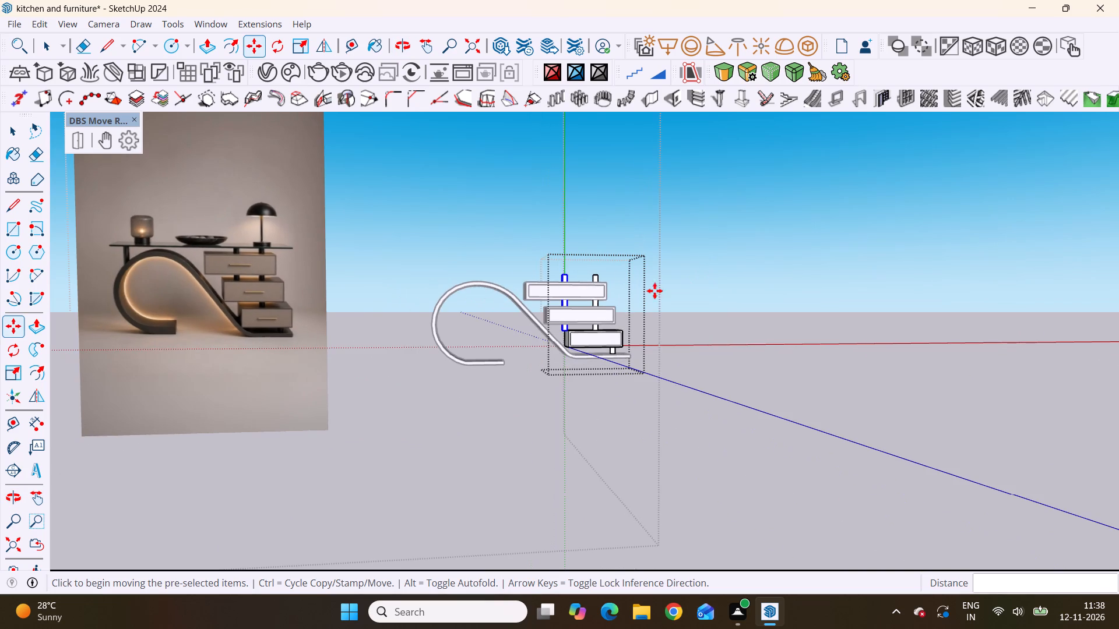
pyautogui.scroll(2, 250, 273)
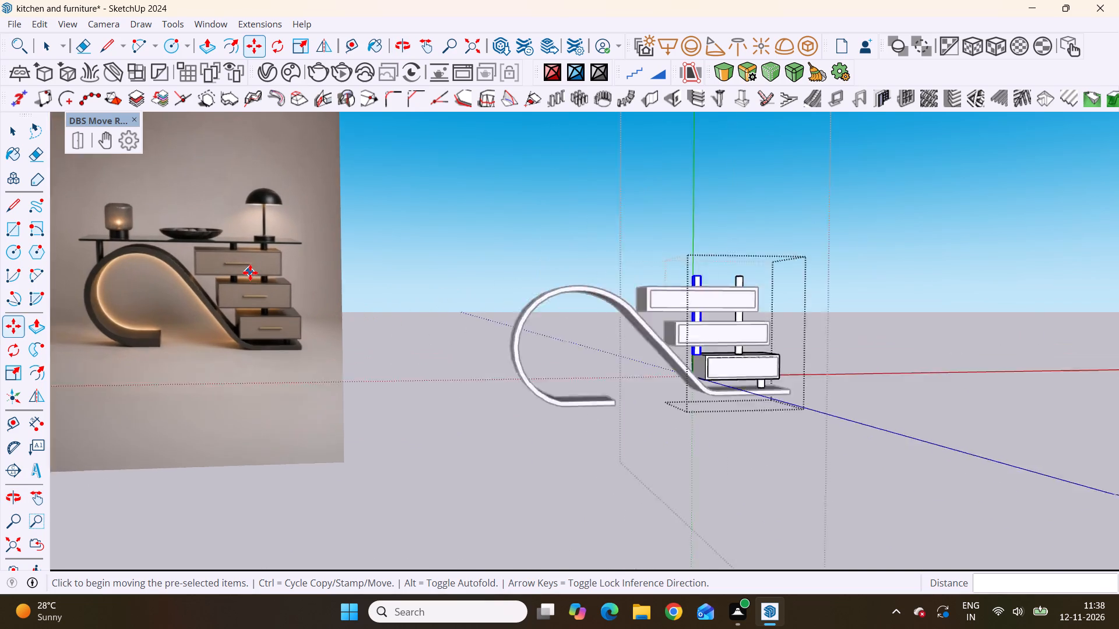
pyautogui.scroll(2, 250, 273)
pyautogui.scroll(-6, 208, 277)
pyautogui.scroll(-2, 385, 356)
pyautogui.moveTo(511, 358); pyautogui.dragTo(485, 357, button='middle')
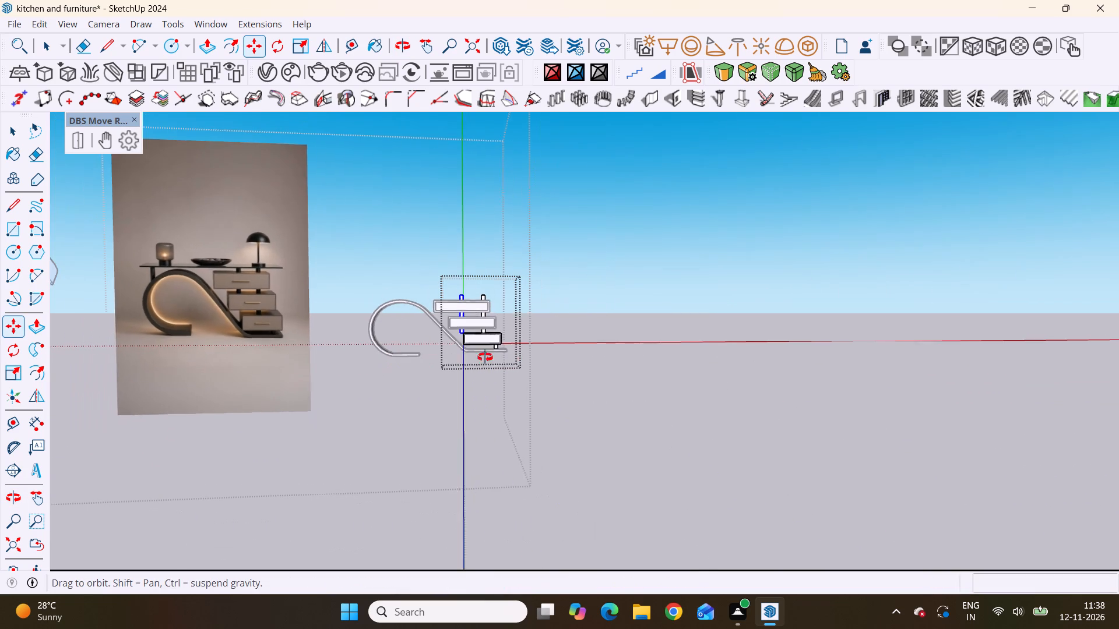
pyautogui.moveTo(485, 357); pyautogui.dragTo(521, 369, button='middle')
pyautogui.scroll(16, 439, 295)
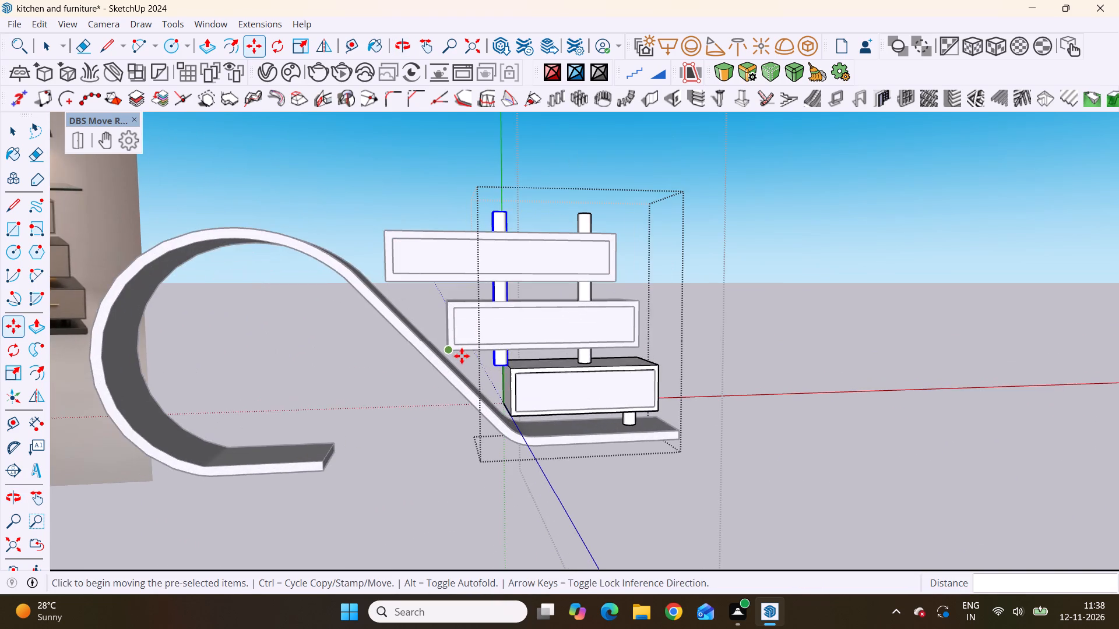
pyautogui.scroll(-10, 462, 356)
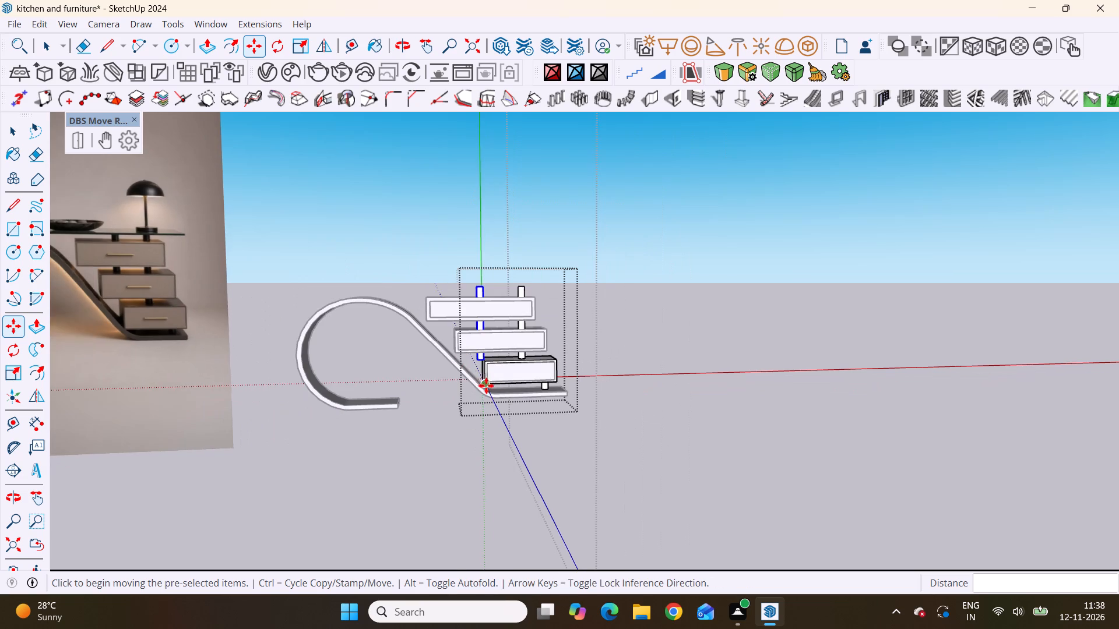
pyautogui.scroll(16, 488, 386)
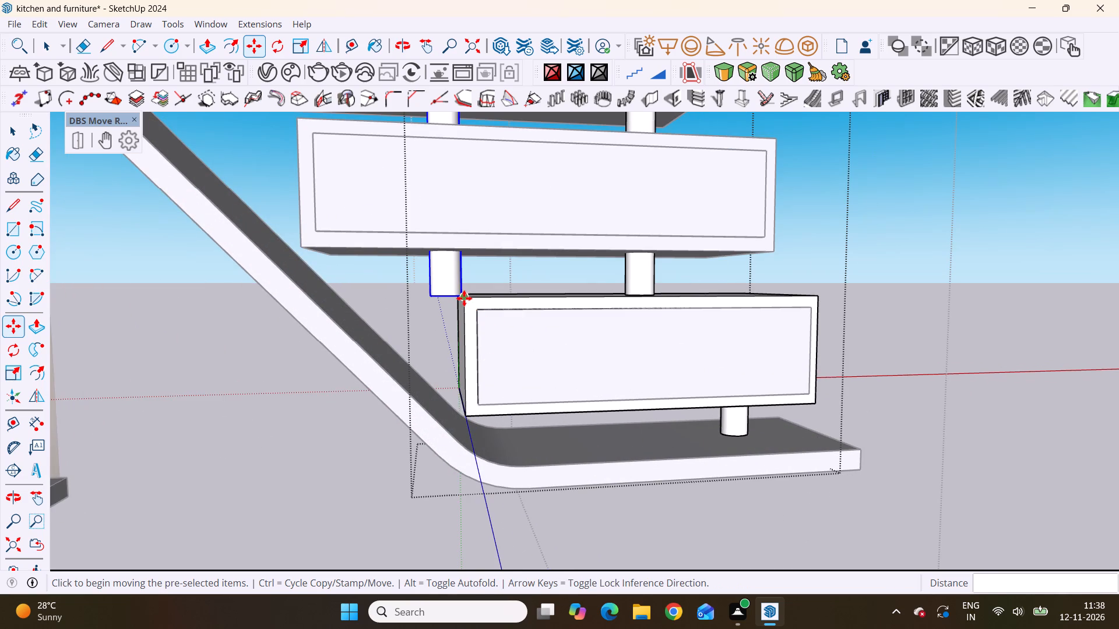
pyautogui.click(463, 298)
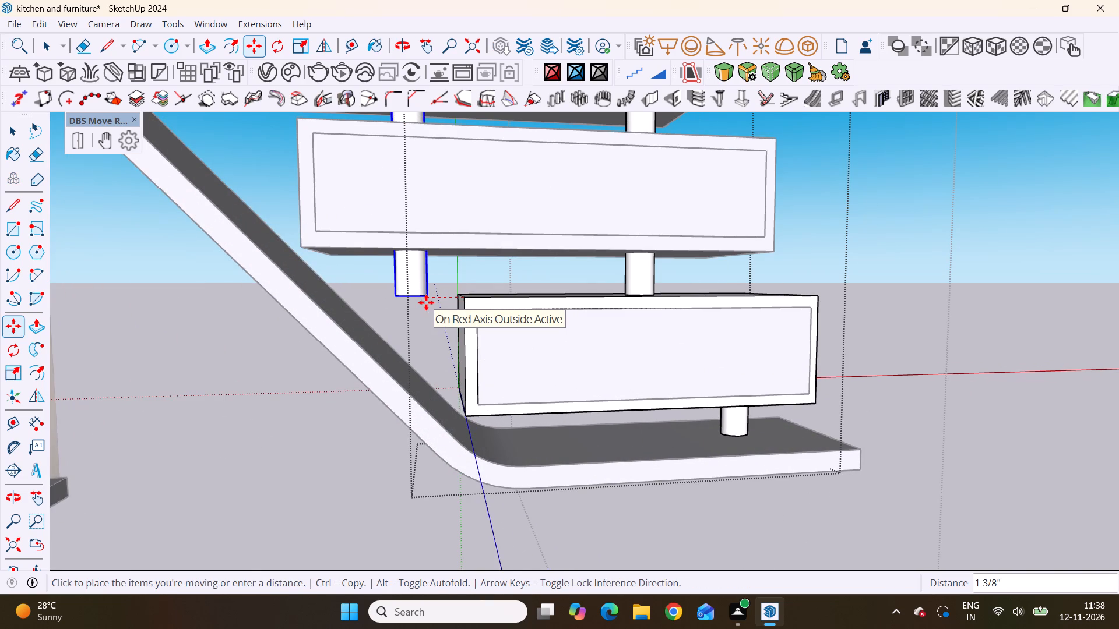
pyautogui.click(425, 302)
# Check the copied post's position beside the lowest drawer from several angles.
pyautogui.scroll(-11, 425, 303)
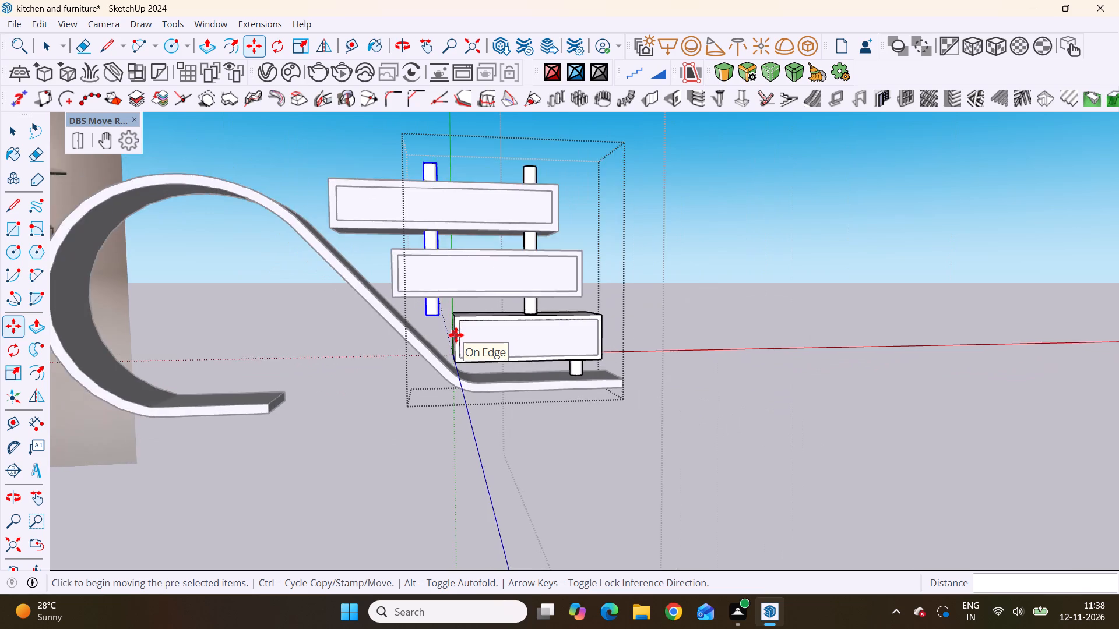
pyautogui.scroll(-9, 456, 335)
pyautogui.moveTo(457, 347); pyautogui.dragTo(438, 382, button='middle')
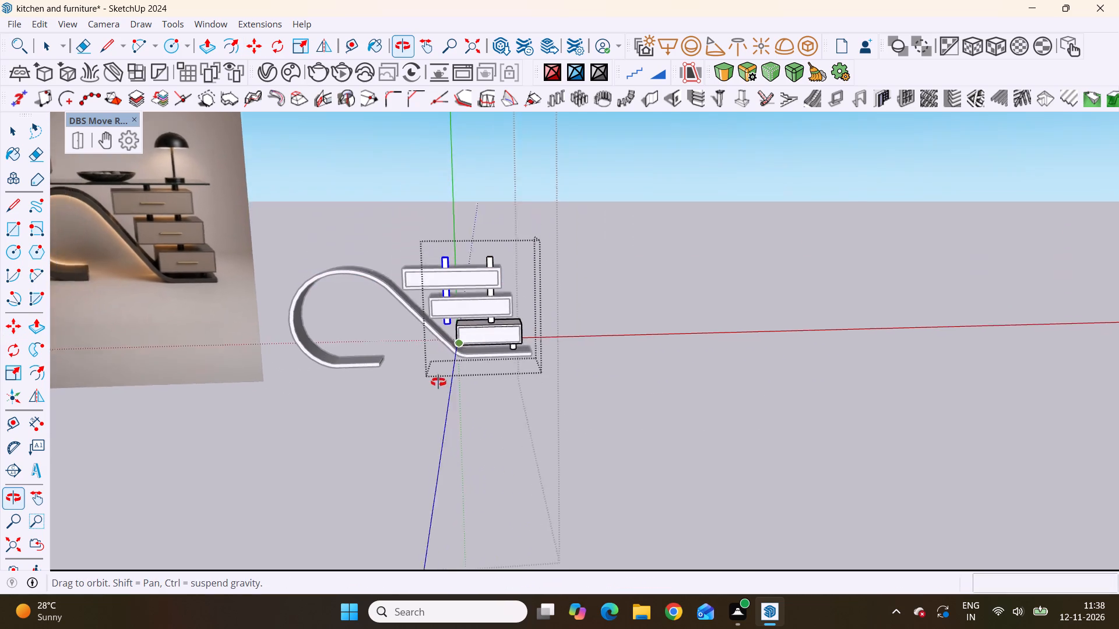
pyautogui.moveTo(438, 382); pyautogui.dragTo(693, 347, button='middle')
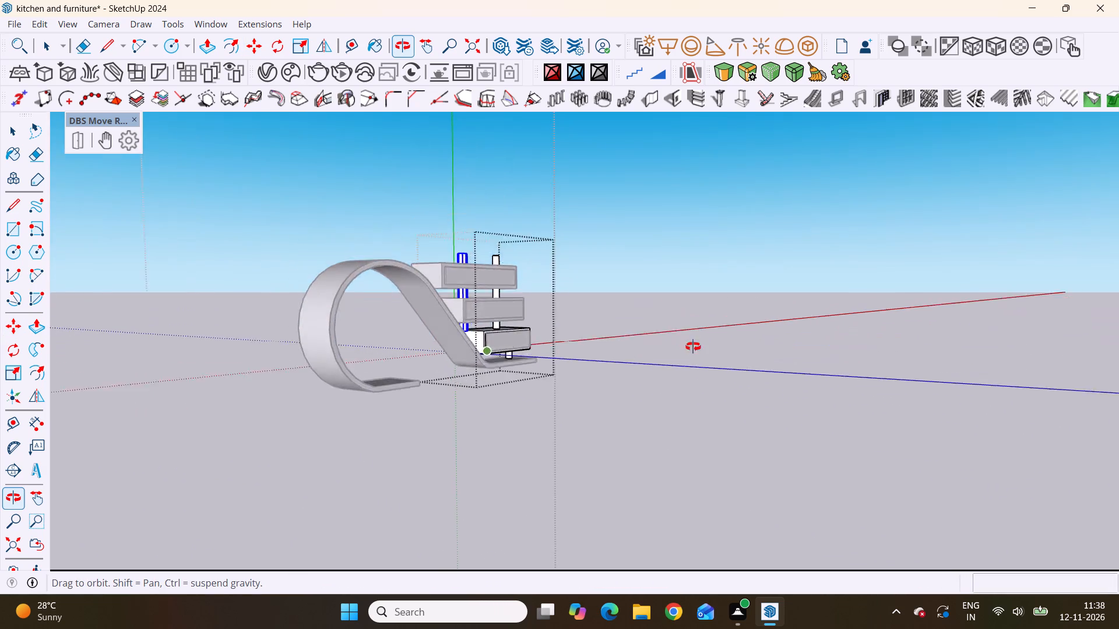
pyautogui.moveTo(693, 347); pyautogui.dragTo(462, 359, button='middle')
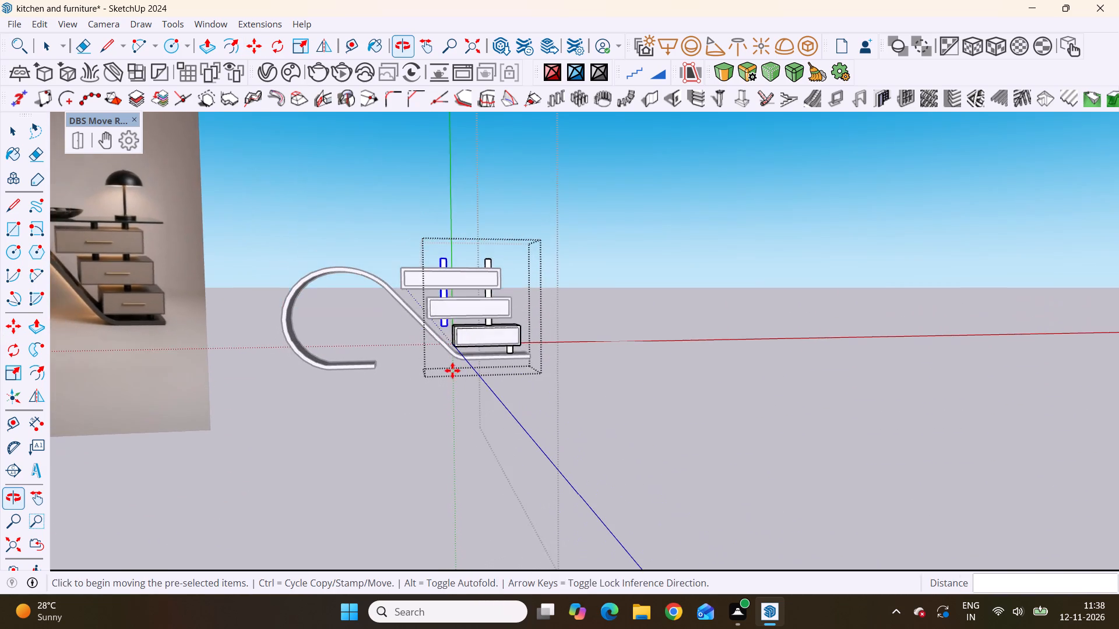
# Open the copied post's group, push its bottom face up about 6 5/16" to the middle drawer's top, and leave the group.
pyautogui.scroll(9, 446, 337)
pyautogui.moveTo(572, 327); pyautogui.dragTo(551, 189, button='middle')
pyautogui.scroll(1, 547, 195)
pyautogui.scroll(5, 415, 419)
pyautogui.scroll(3, 459, 316)
pyautogui.press('space')
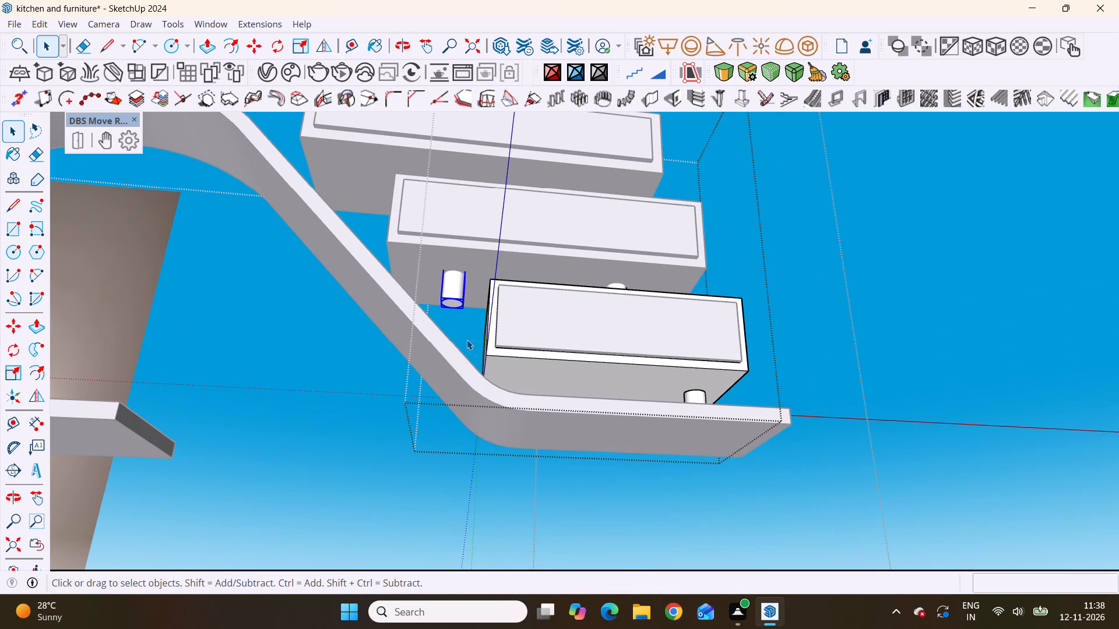
pyautogui.click(450, 302)
pyautogui.click(451, 302)
pyautogui.click(453, 301)
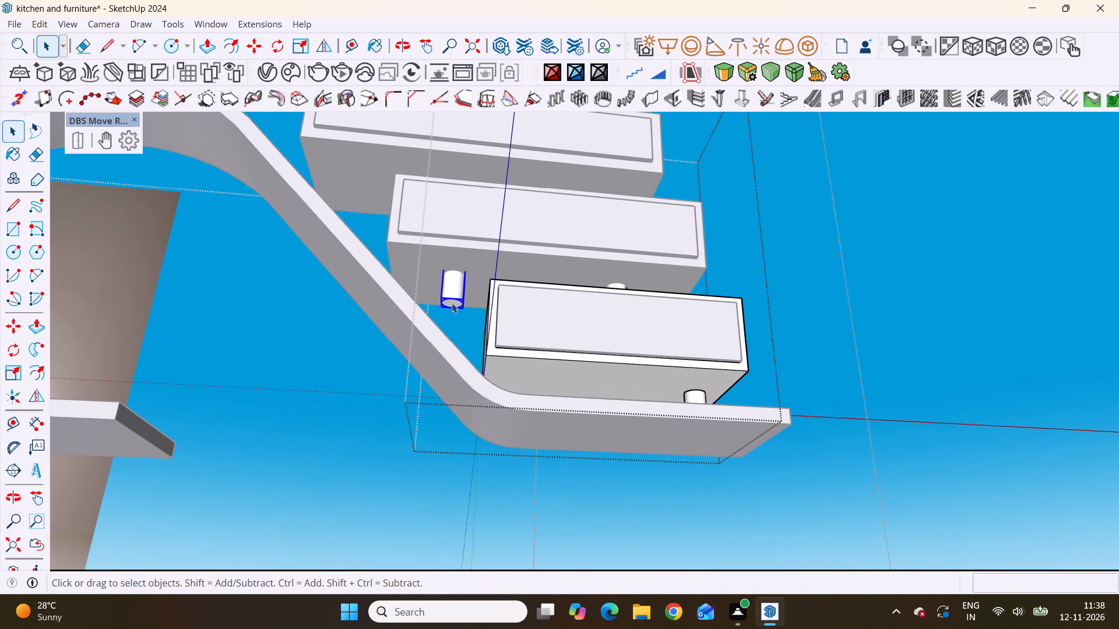
pyautogui.doubleClick(452, 303)
pyautogui.click(451, 308)
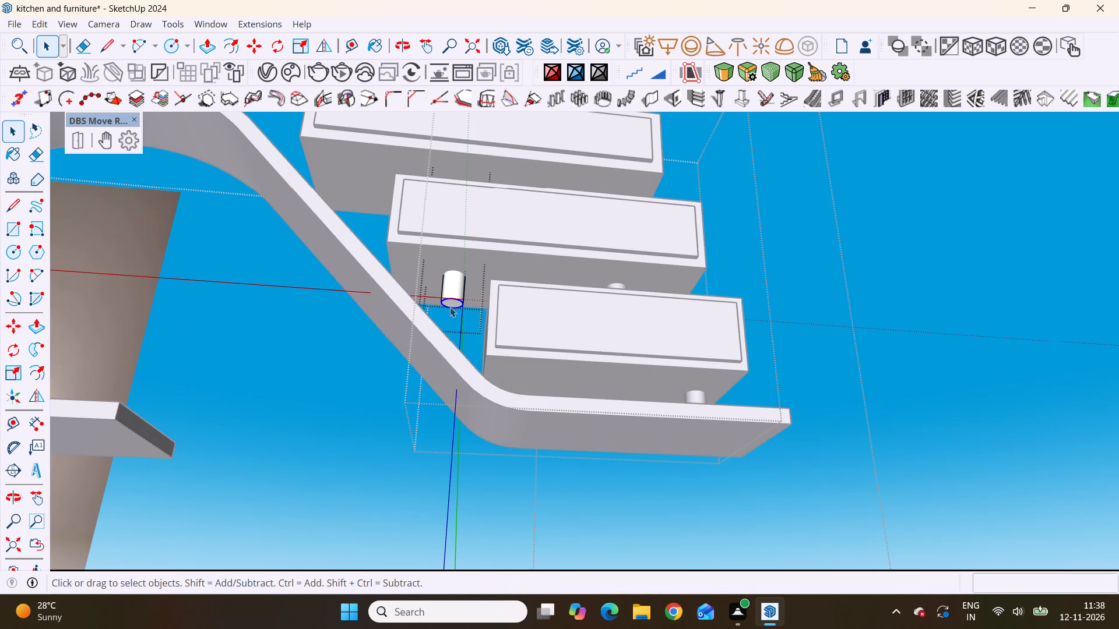
pyautogui.click(450, 306)
pyautogui.press('p')
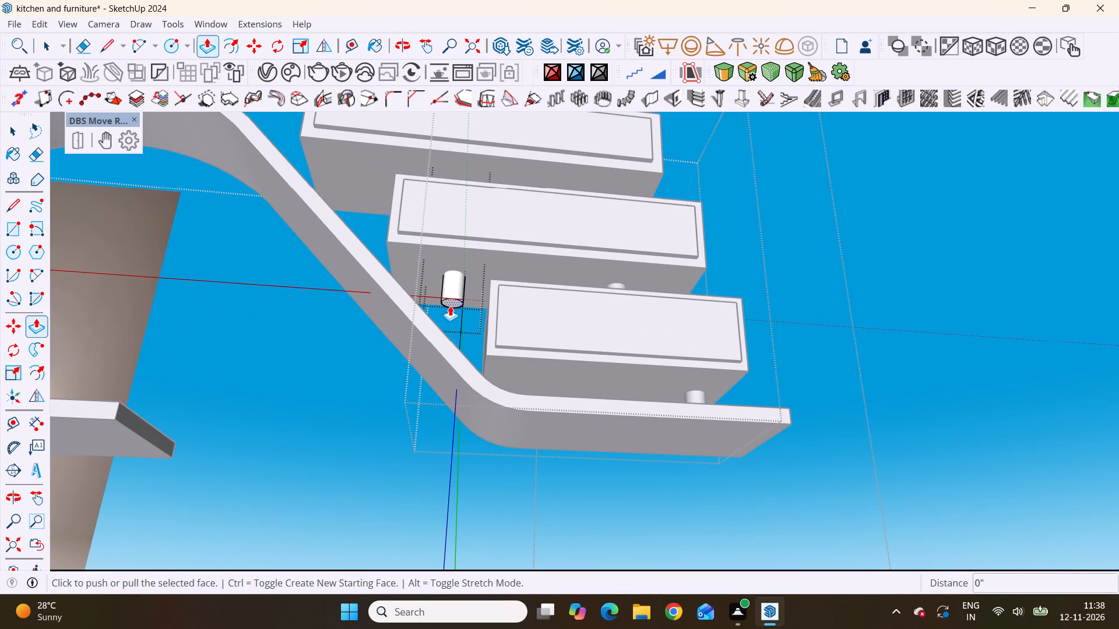
pyautogui.click(452, 306)
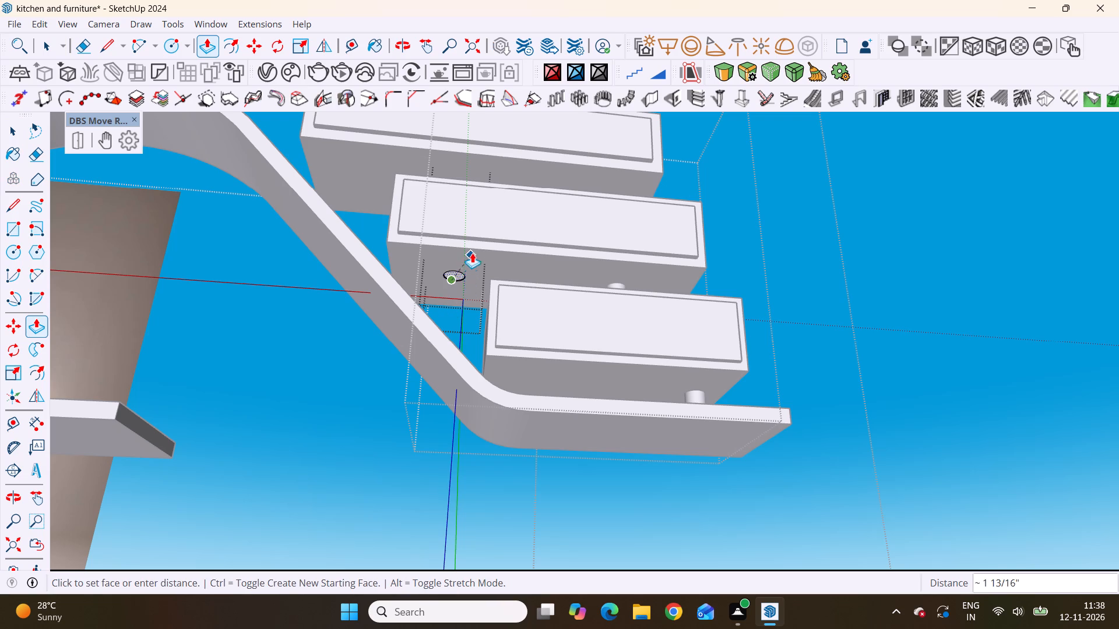
pyautogui.moveTo(505, 241); pyautogui.dragTo(489, 455, button='middle')
pyautogui.scroll(1, 499, 404)
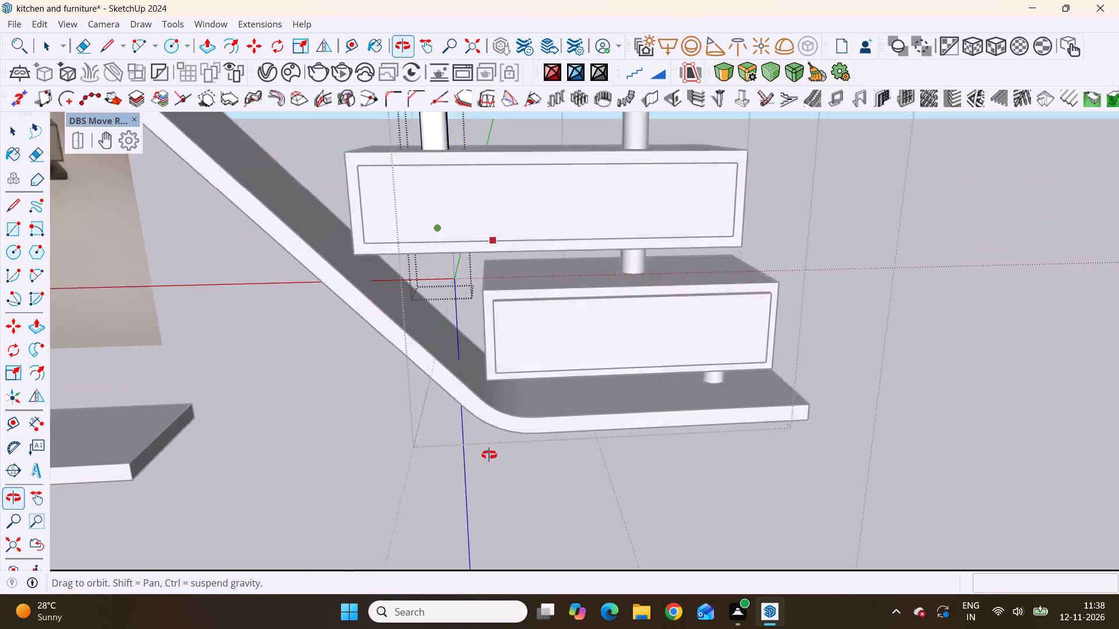
pyautogui.moveTo(489, 455); pyautogui.dragTo(481, 465, button='middle')
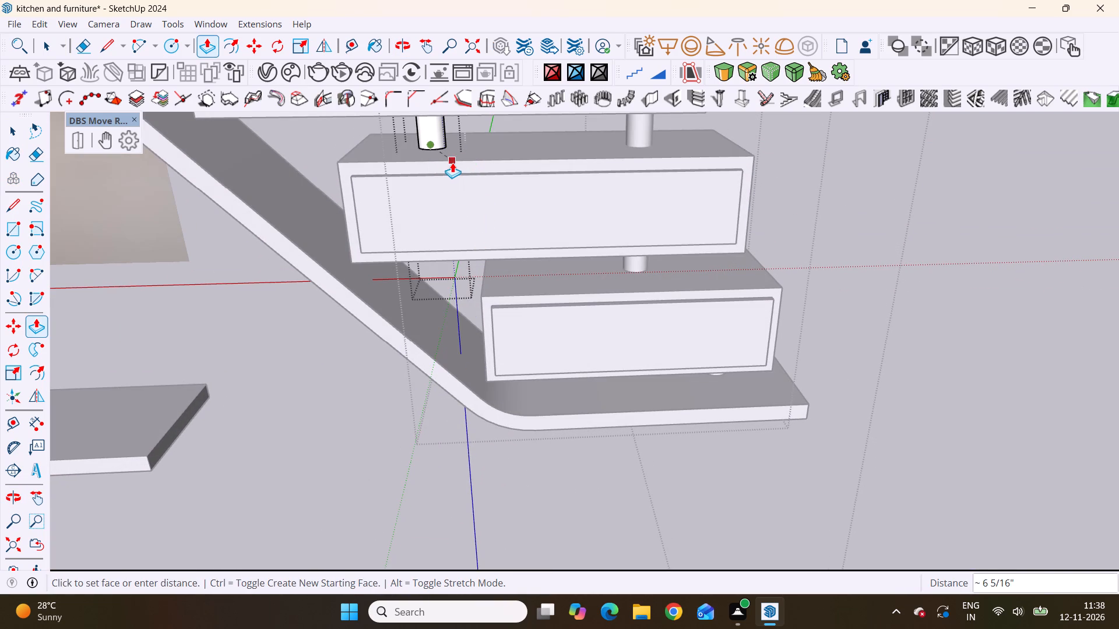
pyautogui.click(452, 170)
pyautogui.scroll(-6, 545, 195)
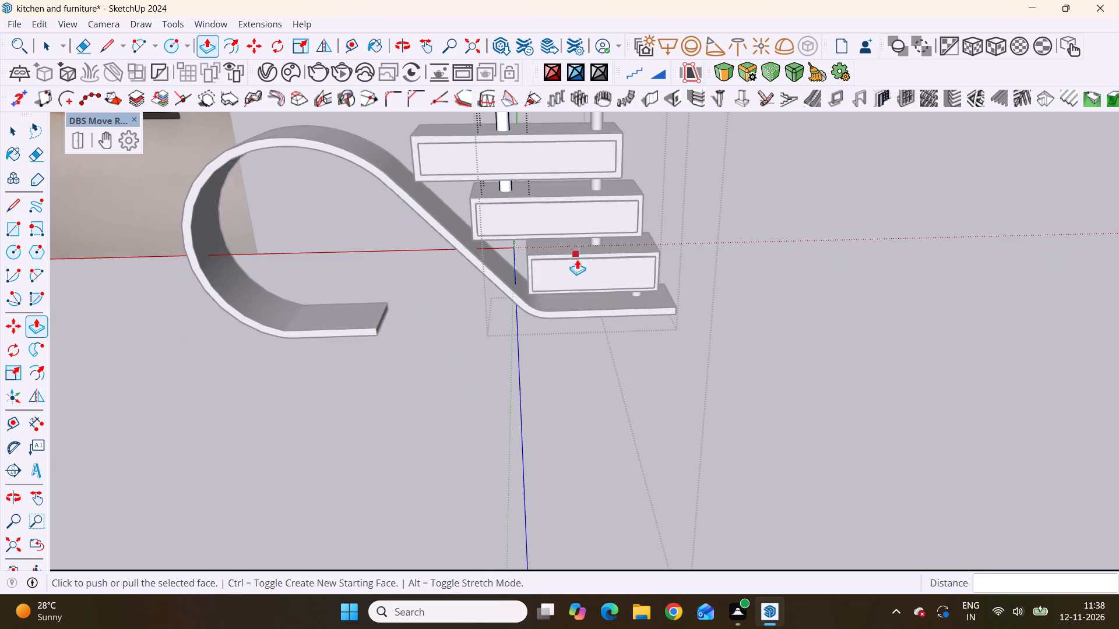
pyautogui.scroll(-13, 577, 259)
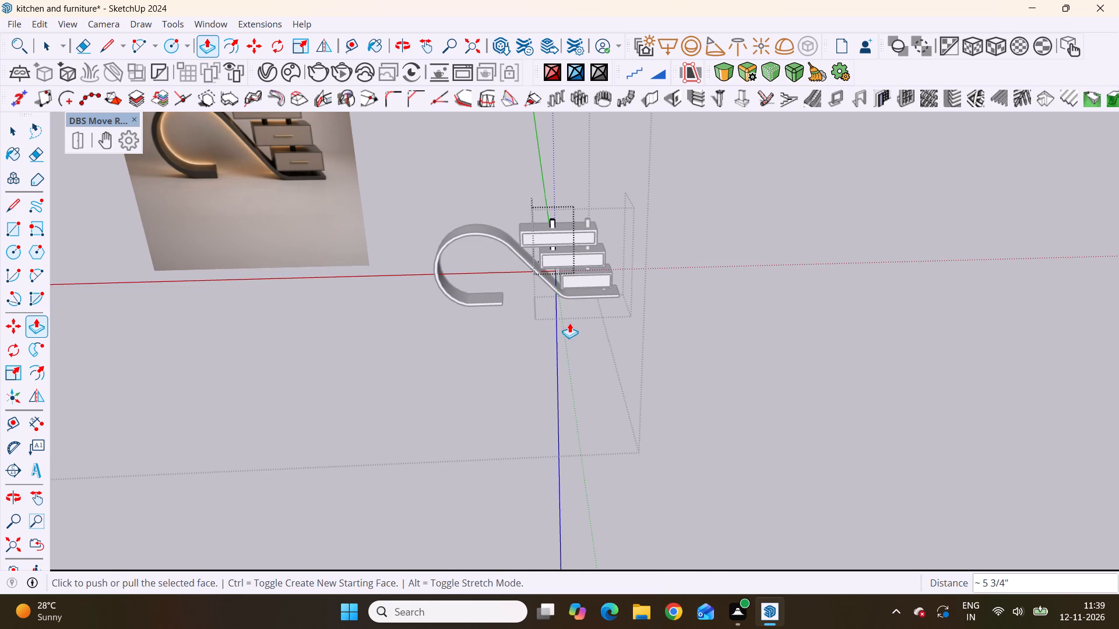
pyautogui.moveTo(563, 286); pyautogui.dragTo(565, 225, button='middle')
pyautogui.press('space')
pyautogui.click(741, 235)
# Inspect both posts from above, below and the front, and compare them with the reference photo.
pyautogui.scroll(16, 566, 223)
pyautogui.scroll(3, 530, 281)
pyautogui.moveTo(516, 292); pyautogui.dragTo(613, 283, button='middle')
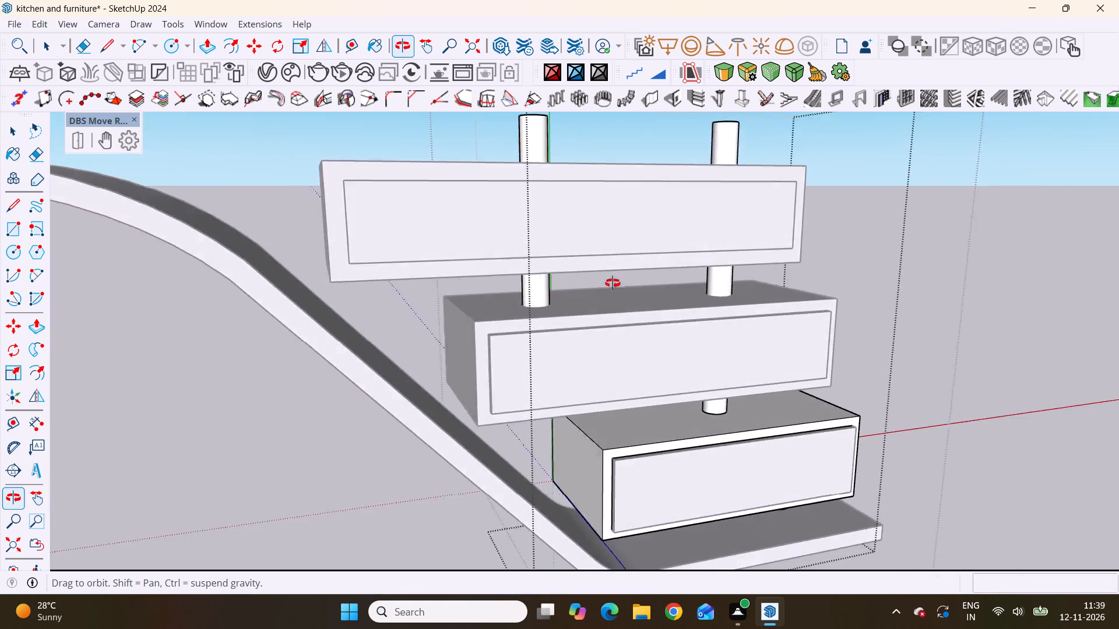
pyautogui.moveTo(613, 283); pyautogui.dragTo(752, 326, button='middle')
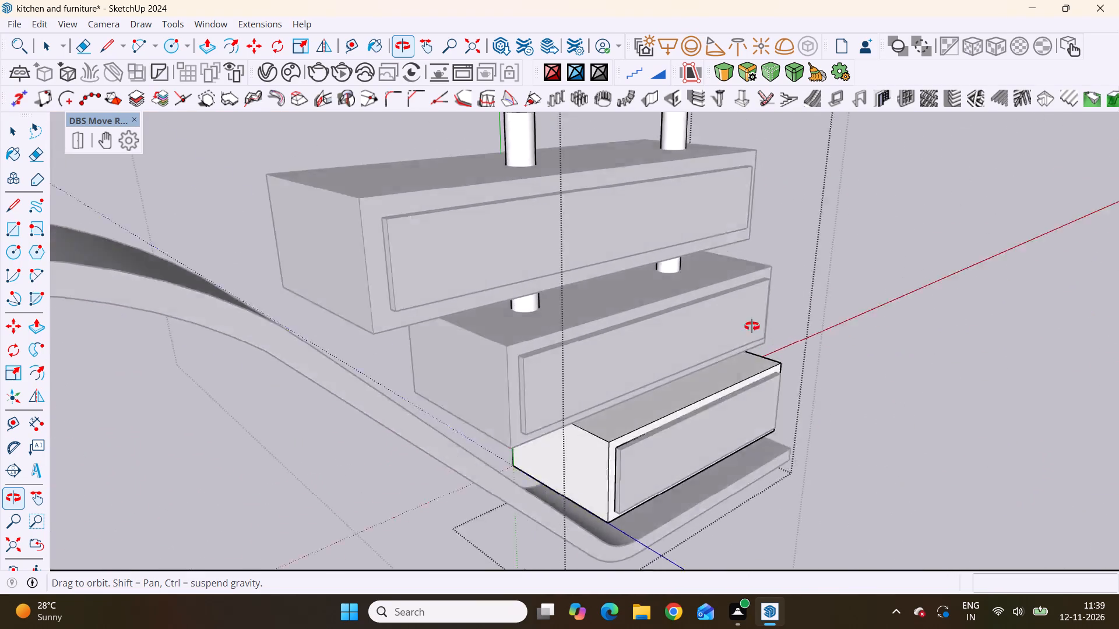
pyautogui.moveTo(752, 326); pyautogui.dragTo(504, 75, button='middle')
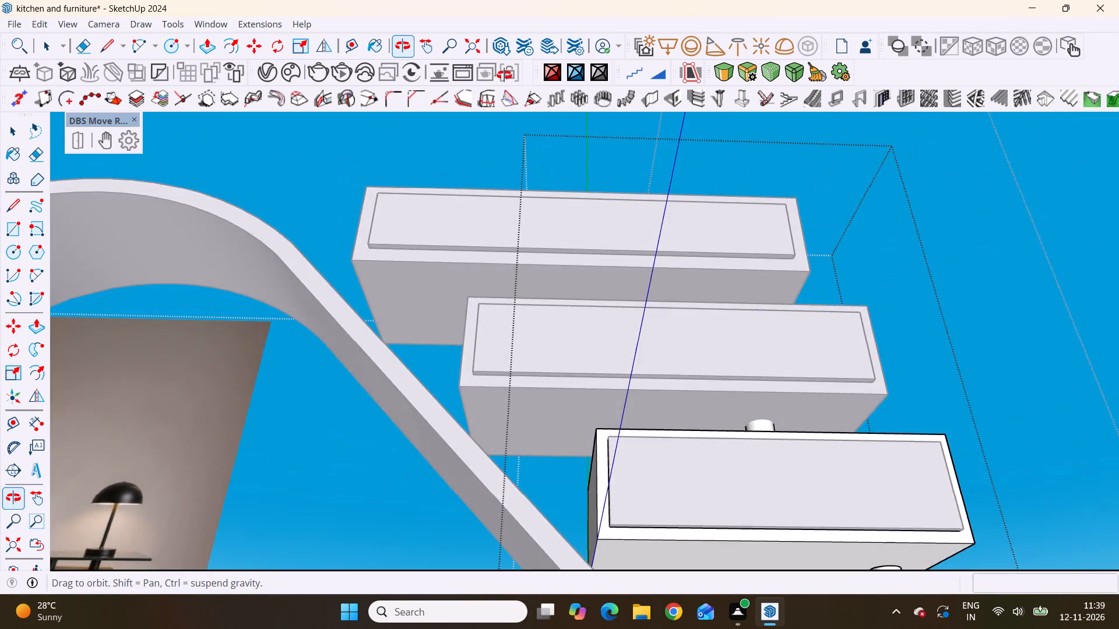
pyautogui.moveTo(504, 75); pyautogui.dragTo(495, 292, button='middle')
pyautogui.scroll(-13, 502, 291)
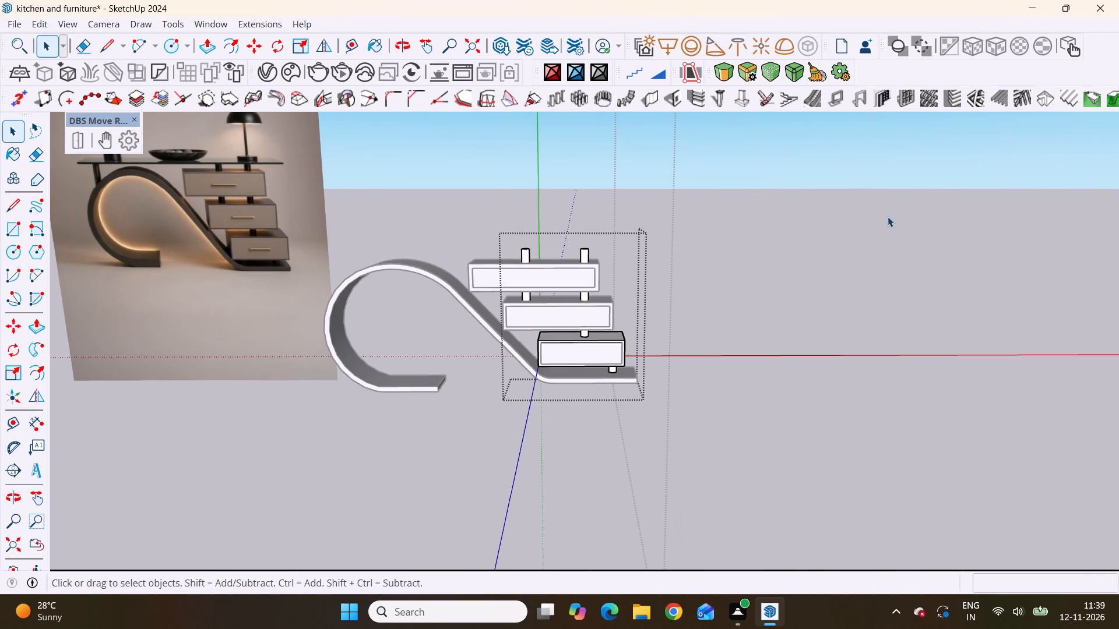
# Leave the drawer and post group and compare the whole console with the reference photo from several front angles.
pyautogui.doubleClick(888, 216)
pyautogui.scroll(-5, 804, 265)
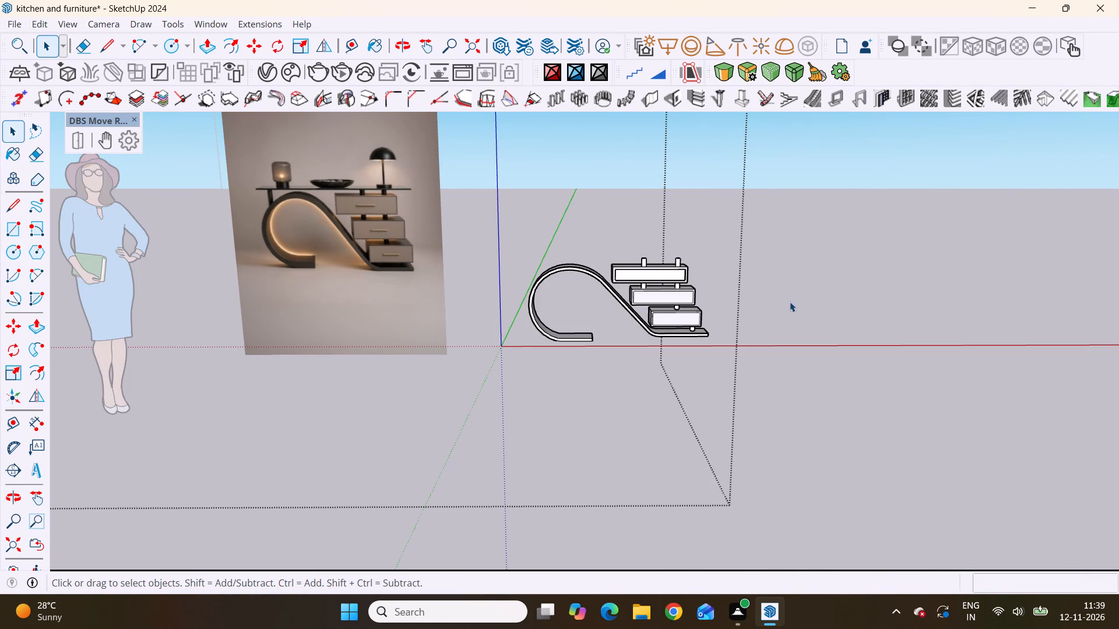
pyautogui.moveTo(790, 301); pyautogui.dragTo(772, 271, button='middle')
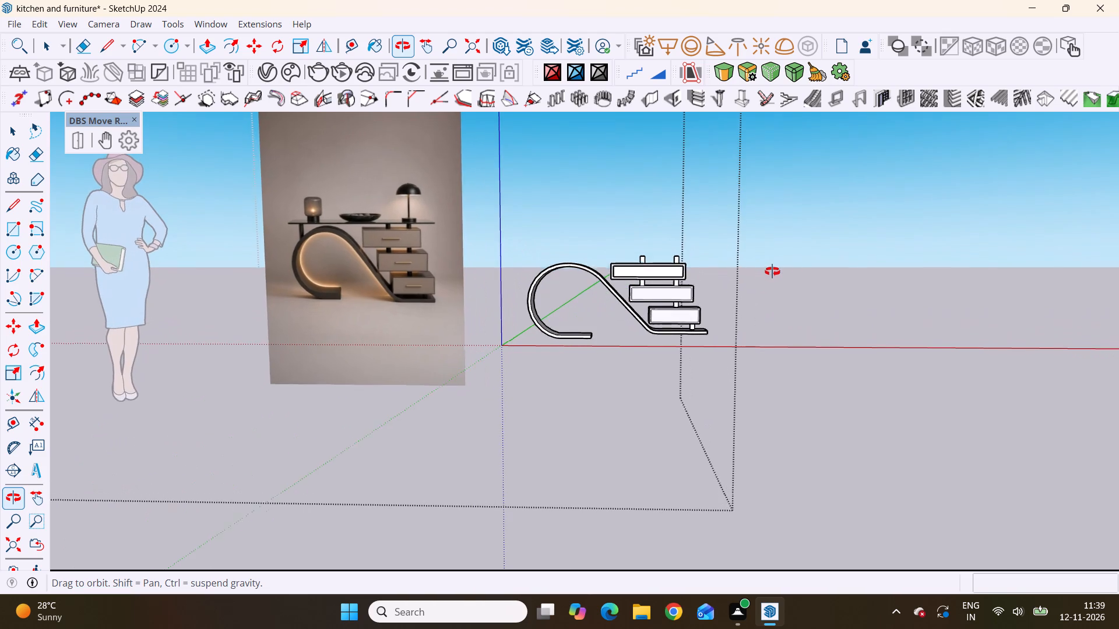
pyautogui.moveTo(772, 271); pyautogui.dragTo(754, 277, button='middle')
pyautogui.scroll(4, 248, 386)
pyautogui.scroll(3, 392, 288)
pyautogui.moveTo(494, 274); pyautogui.dragTo(462, 268, button='middle')
pyautogui.scroll(1, 494, 274)
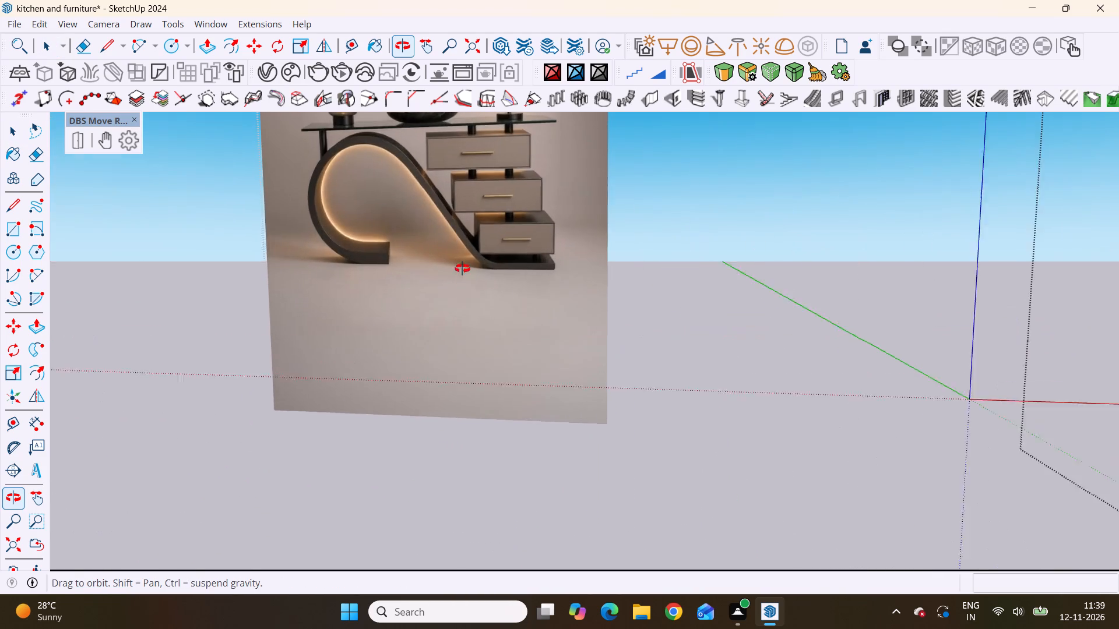
pyautogui.moveTo(462, 268); pyautogui.dragTo(470, 278, button='middle')
pyautogui.scroll(-11, 471, 280)
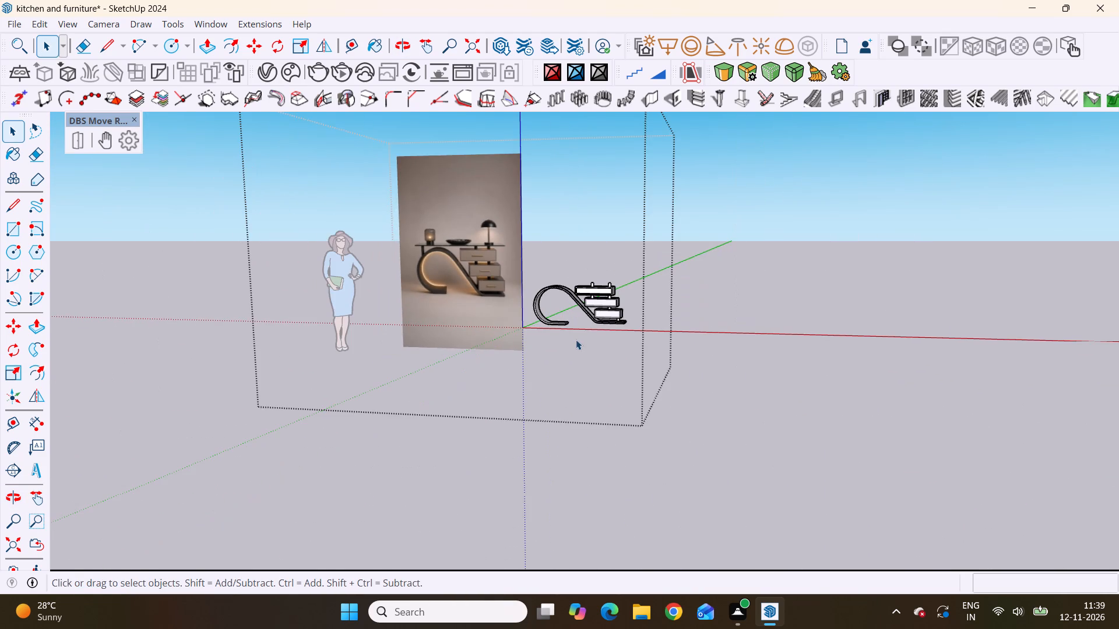
pyautogui.moveTo(576, 340); pyautogui.dragTo(617, 338, button='middle')
pyautogui.scroll(10, 618, 317)
pyautogui.moveTo(608, 320); pyautogui.dragTo(611, 320, button='middle')
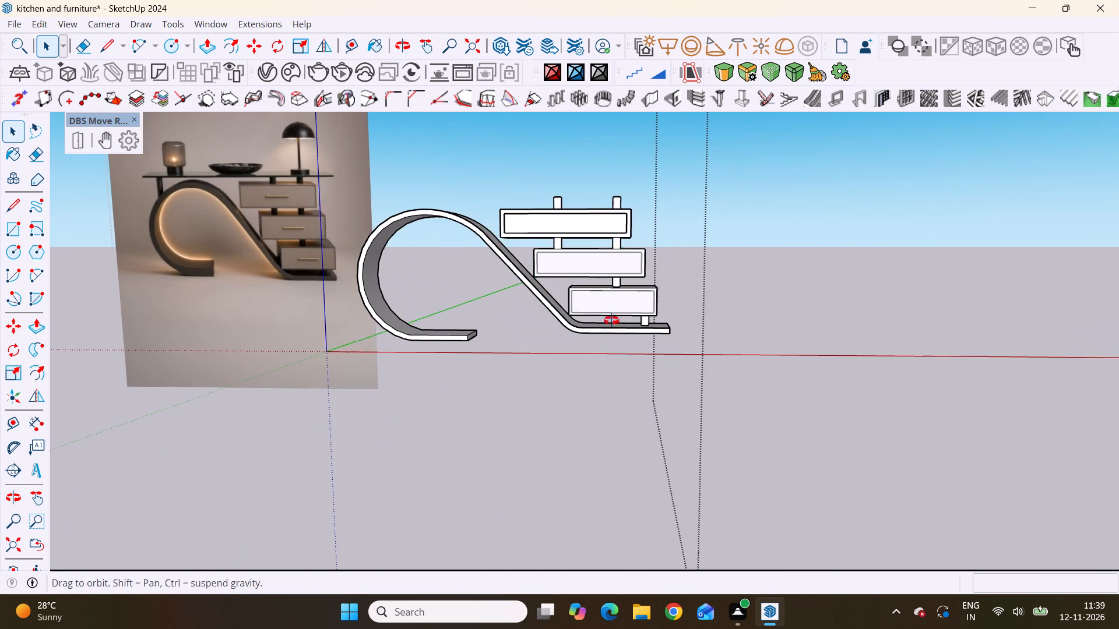
pyautogui.moveTo(611, 320); pyautogui.dragTo(627, 324, button='middle')
pyautogui.scroll(-3, 709, 281)
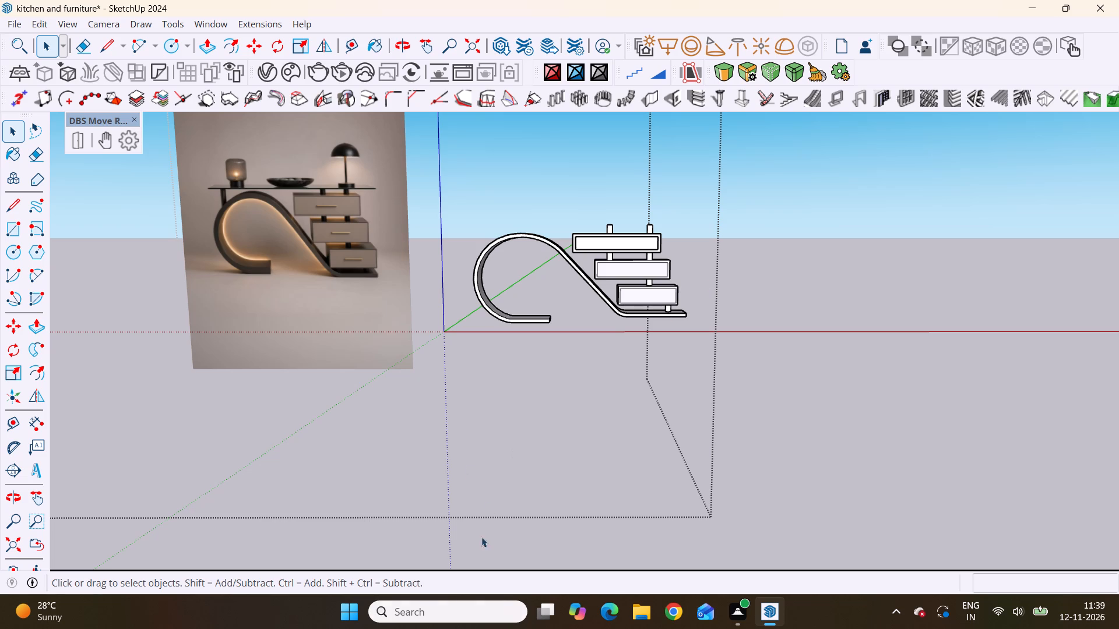
pyautogui.scroll(3, 502, 390)
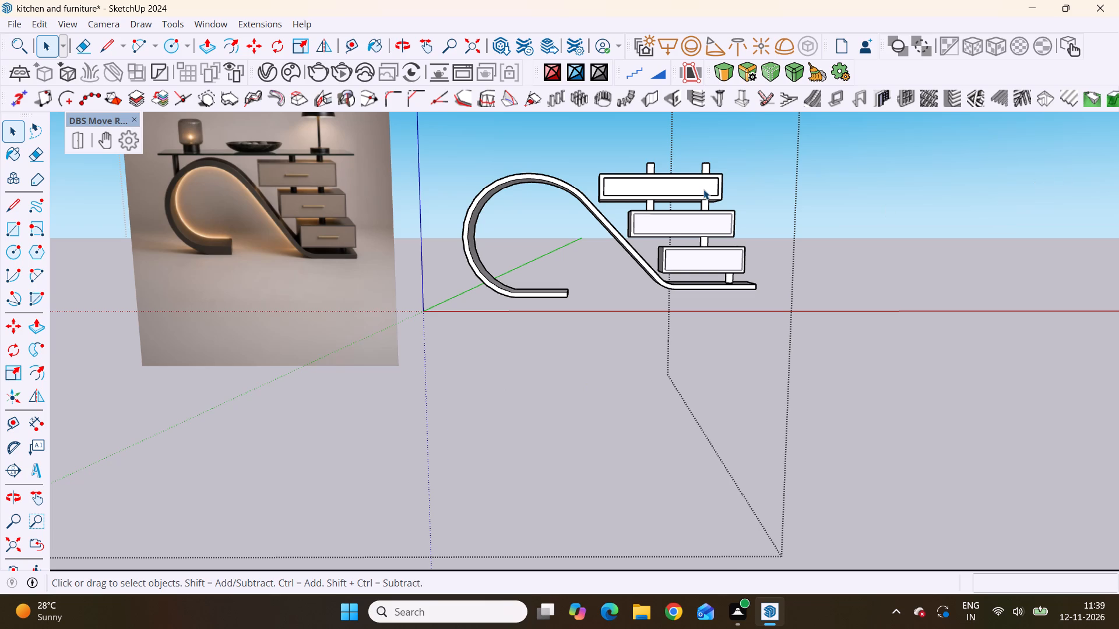
pyautogui.scroll(3, 703, 189)
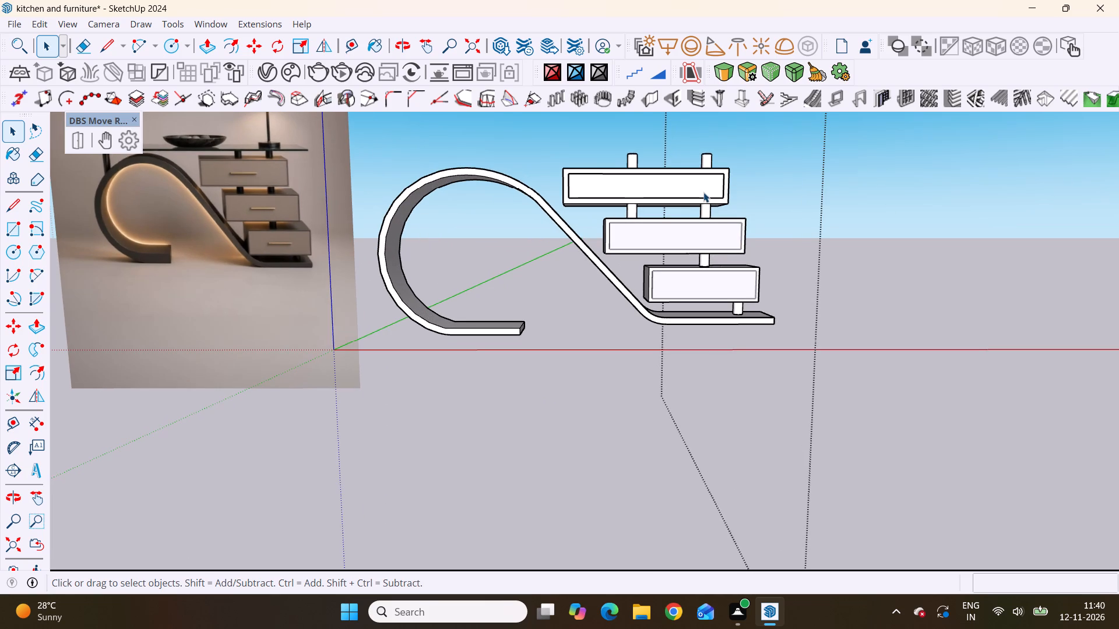
# Examine the reference photo's drawers, support posts and glass top close up against the model, and leave the open group.
pyautogui.scroll(-5, 347, 251)
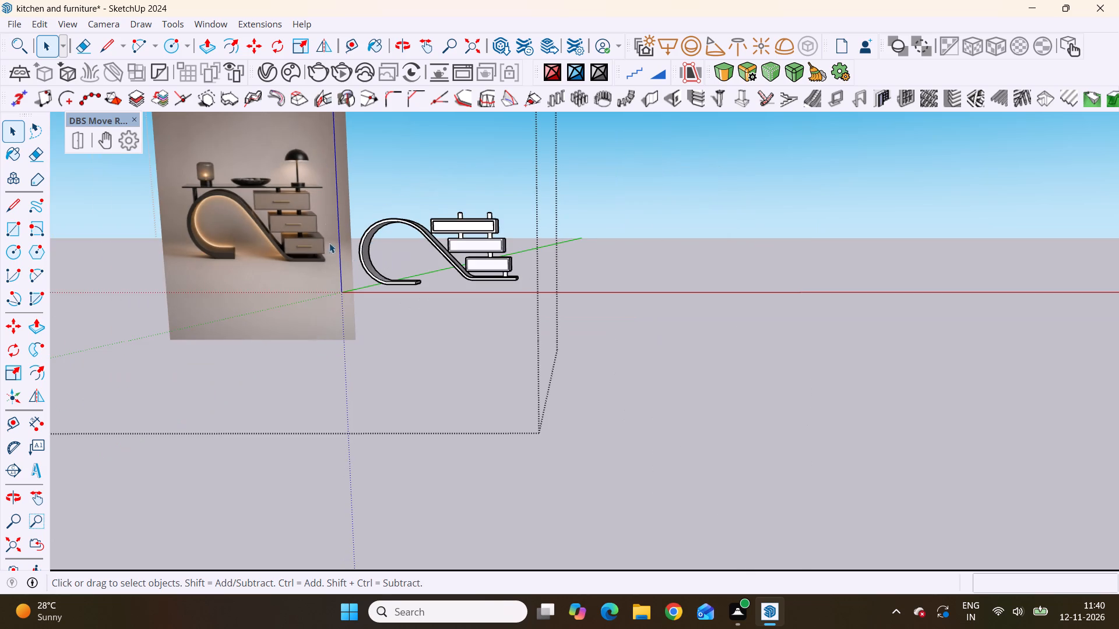
pyautogui.scroll(20, 295, 177)
pyautogui.scroll(2, 295, 177)
pyautogui.scroll(-2, 350, 231)
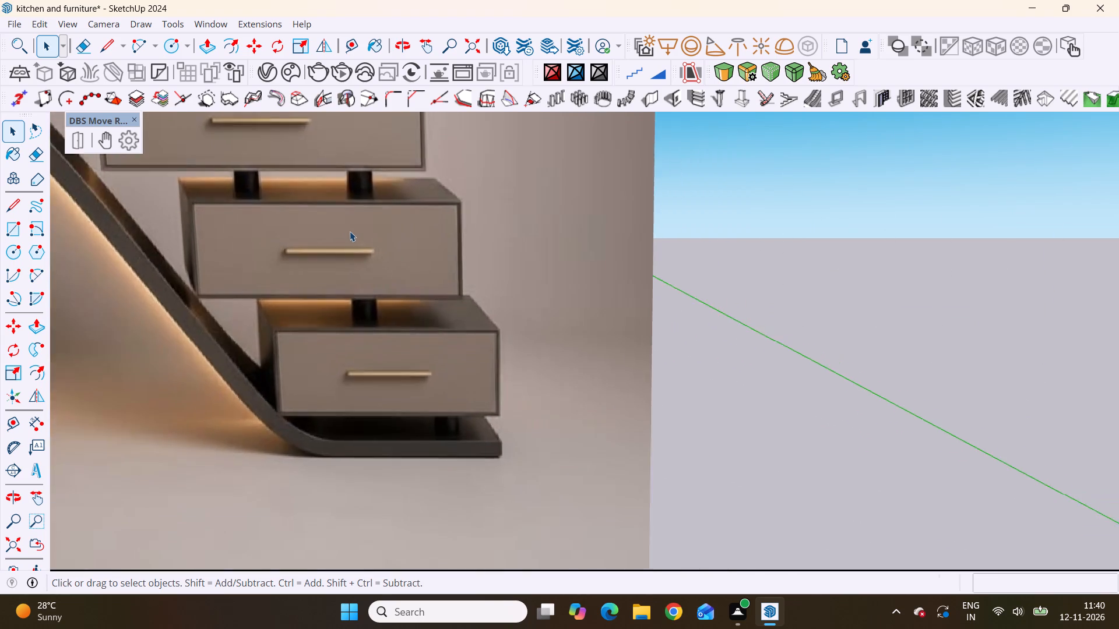
pyautogui.scroll(-10, 350, 231)
pyautogui.moveTo(375, 282); pyautogui.dragTo(417, 91, button='middle')
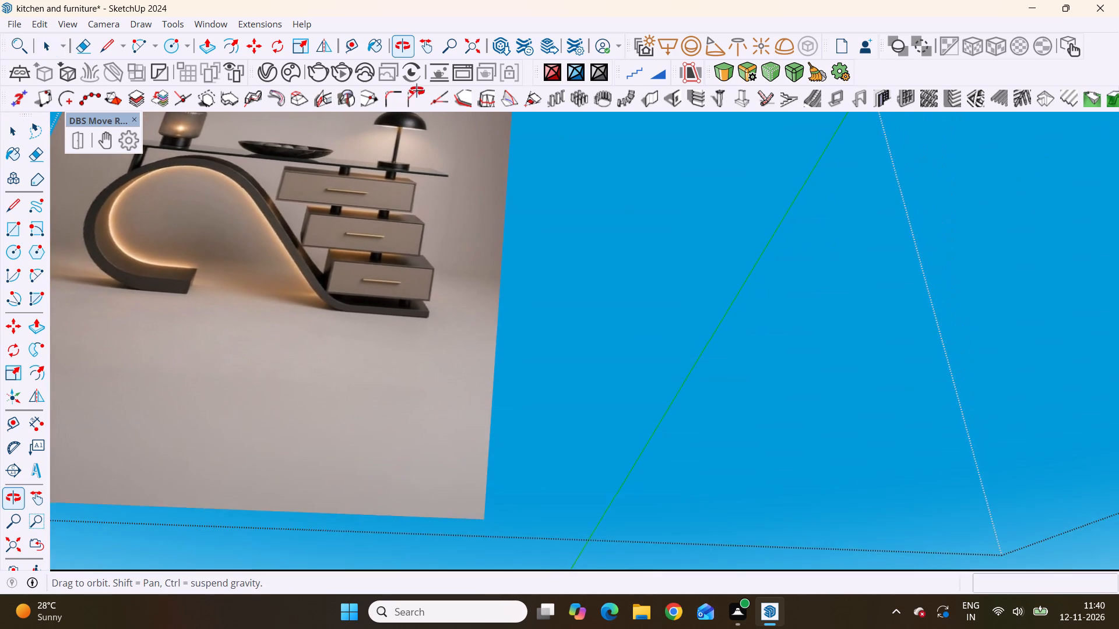
pyautogui.moveTo(417, 91); pyautogui.dragTo(370, 338, button='middle')
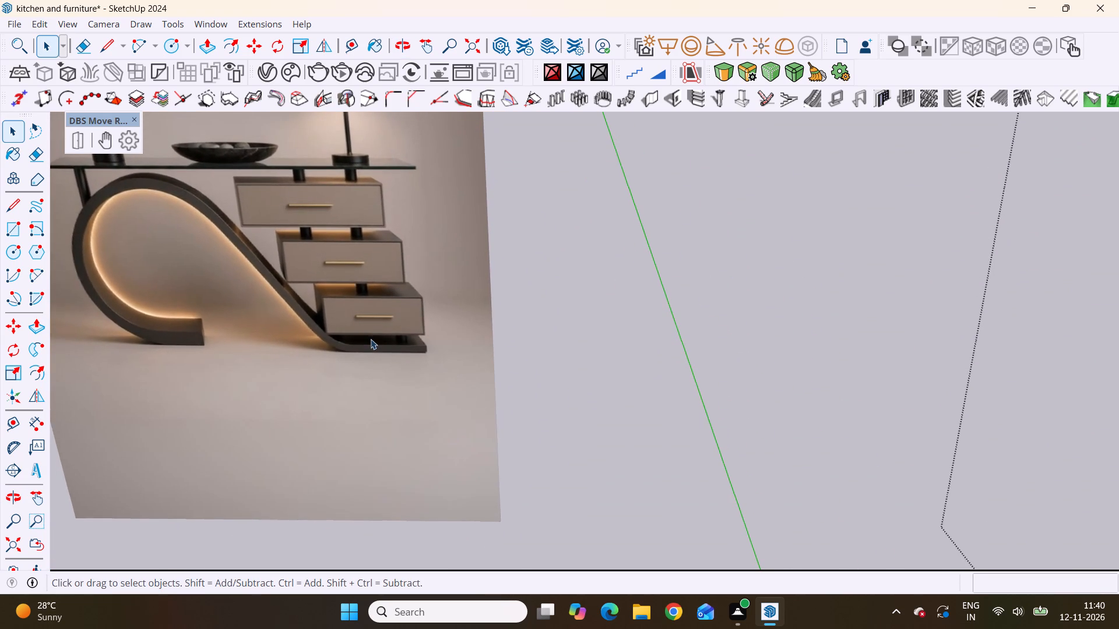
pyautogui.scroll(-3, 318, 264)
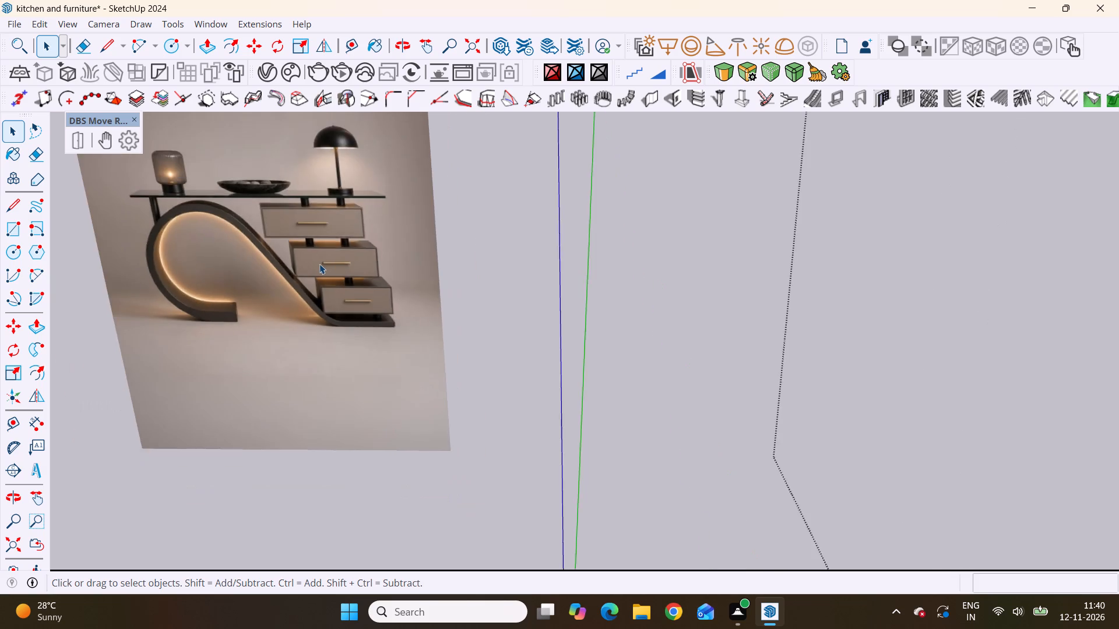
pyautogui.scroll(-4, 319, 264)
pyautogui.moveTo(326, 224); pyautogui.dragTo(363, 142, button='middle')
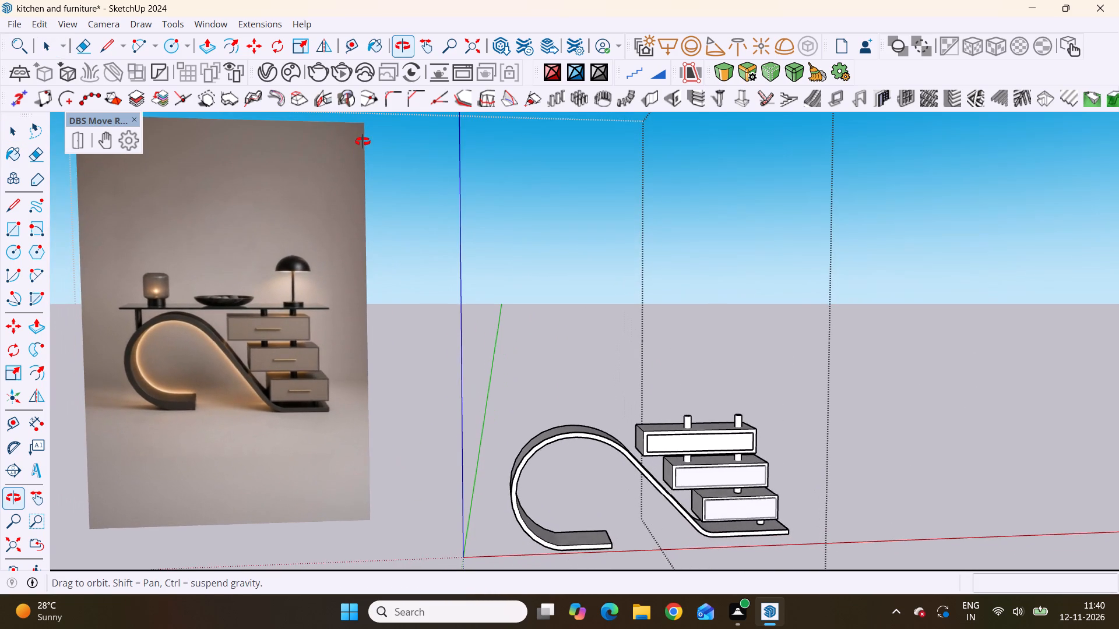
pyautogui.moveTo(363, 142); pyautogui.dragTo(363, 176, button='middle')
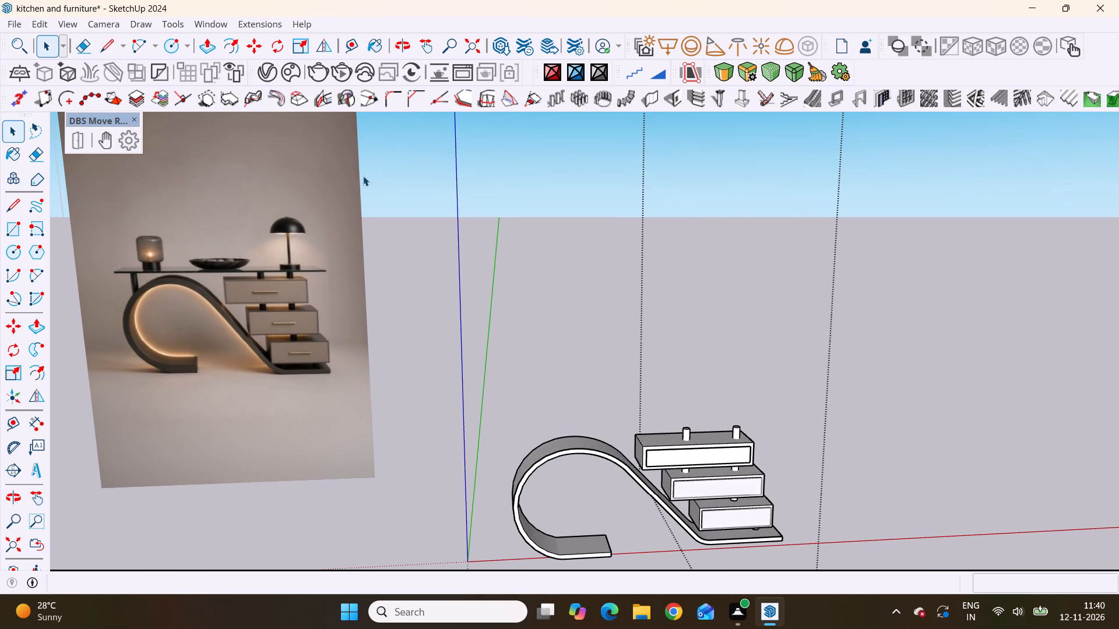
pyautogui.scroll(16, 305, 243)
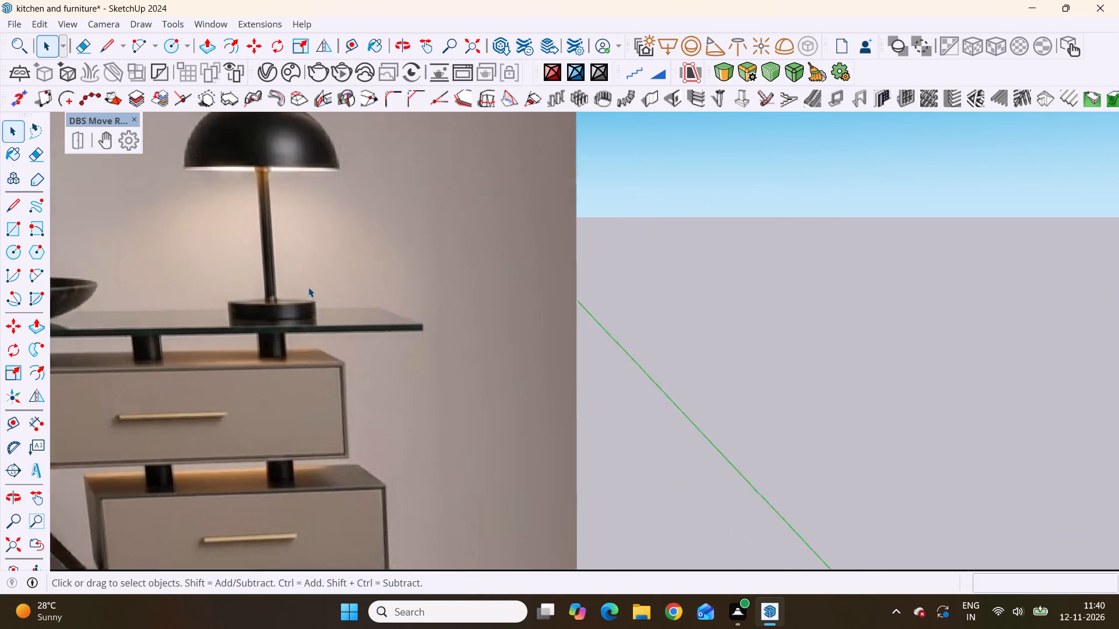
pyautogui.scroll(1, 308, 287)
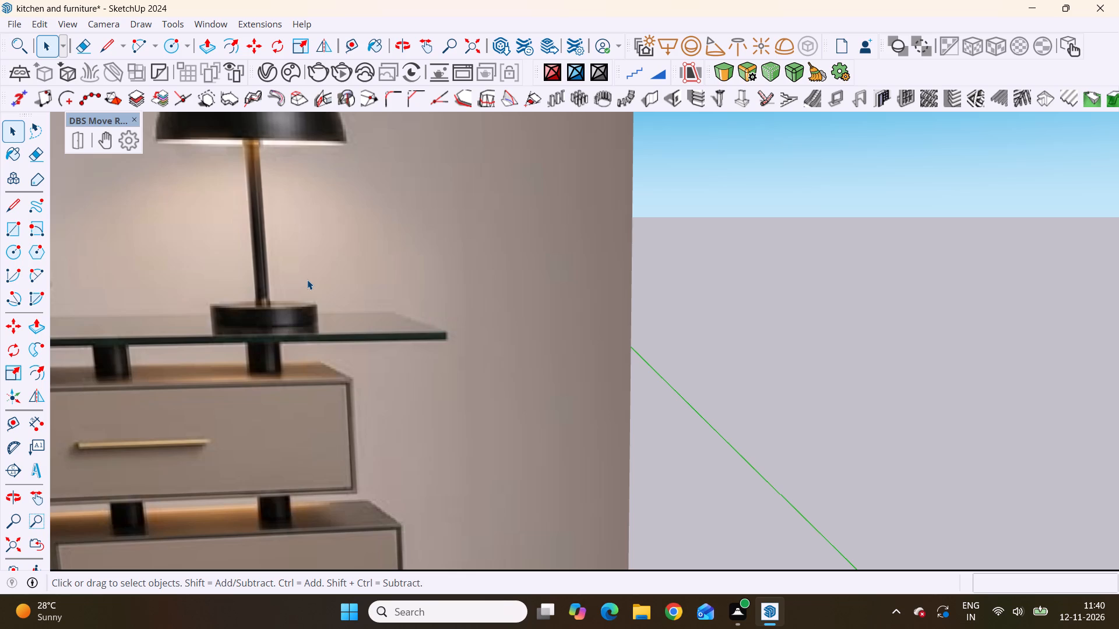
pyautogui.scroll(-6, 309, 273)
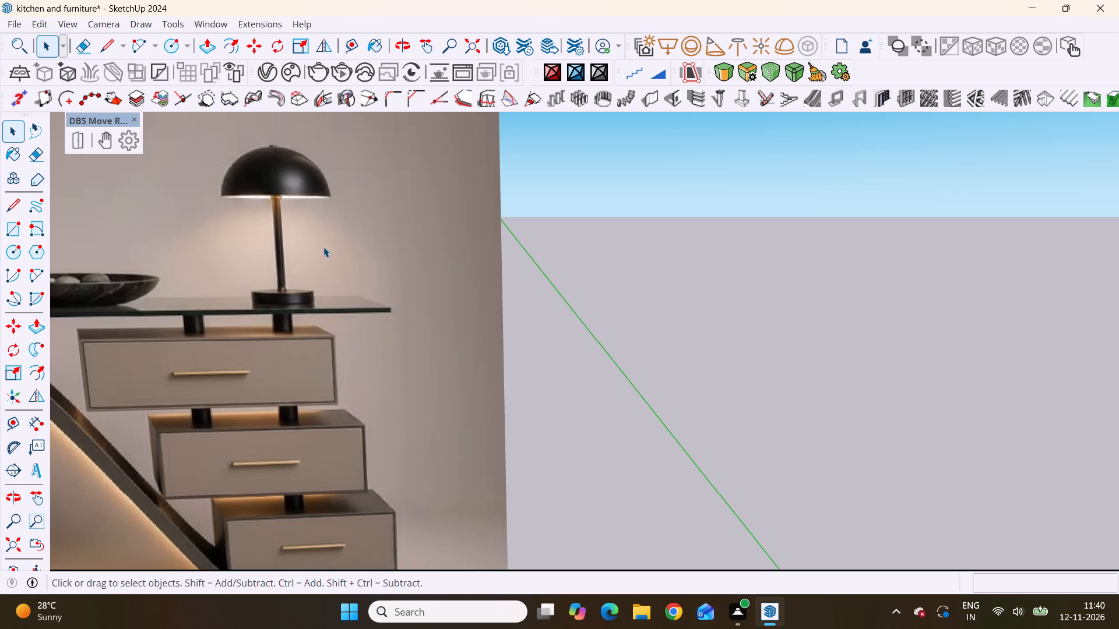
pyautogui.scroll(-5, 329, 241)
pyautogui.scroll(-9, 391, 214)
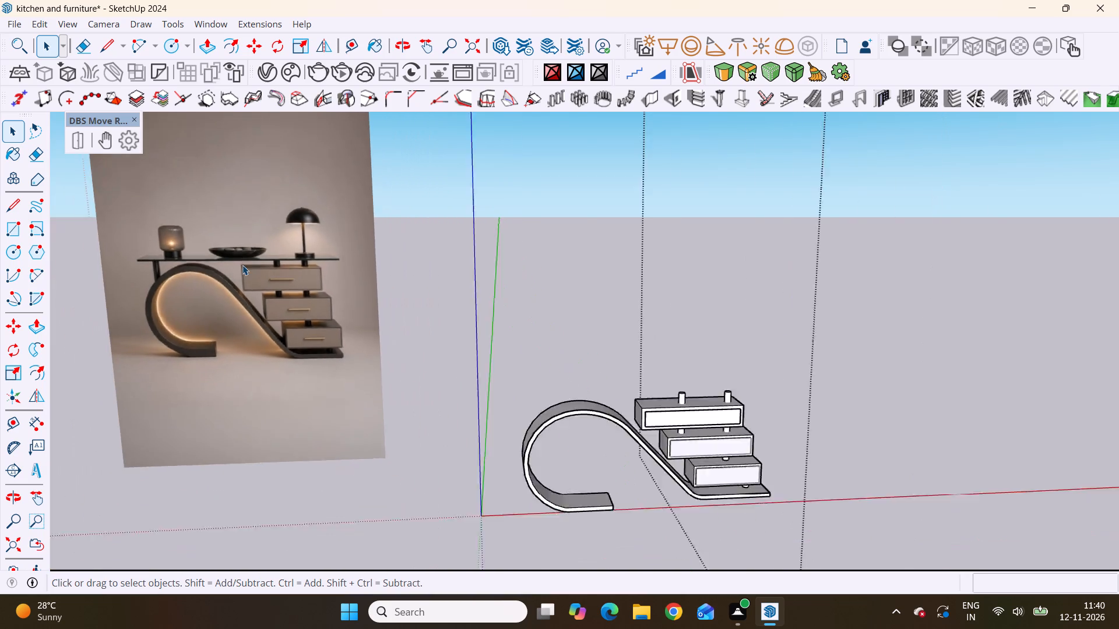
pyautogui.scroll(-6, 242, 265)
pyautogui.scroll(-4, 298, 314)
pyautogui.moveTo(314, 321); pyautogui.dragTo(342, 262, button='middle')
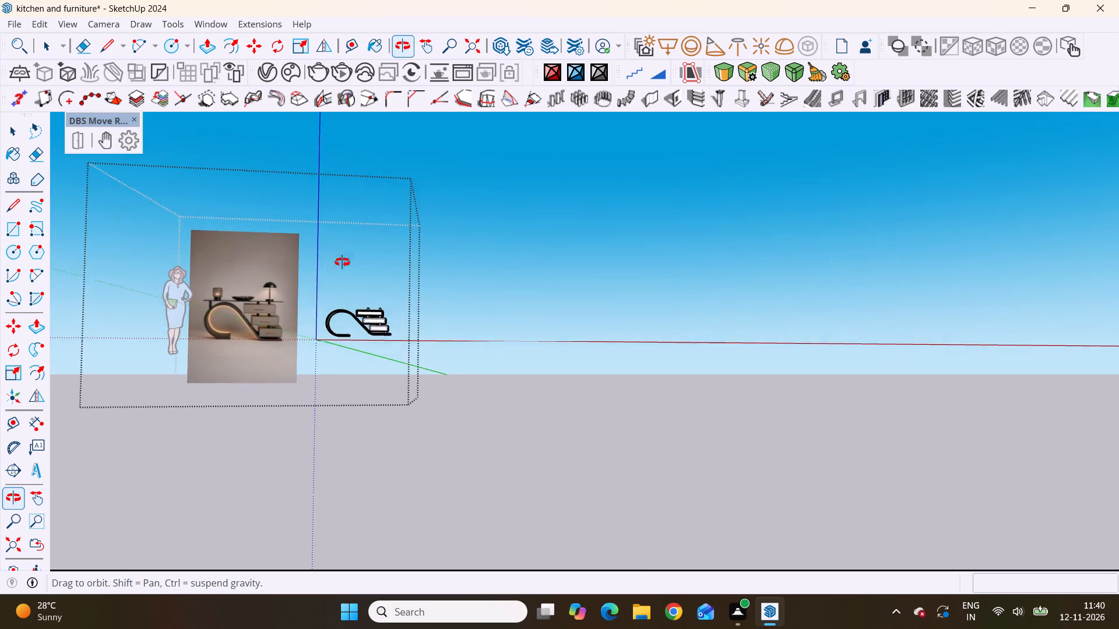
pyautogui.moveTo(342, 262); pyautogui.dragTo(344, 263, button='middle')
pyautogui.scroll(14, 368, 314)
pyautogui.moveTo(360, 319); pyautogui.dragTo(389, 338, button='middle')
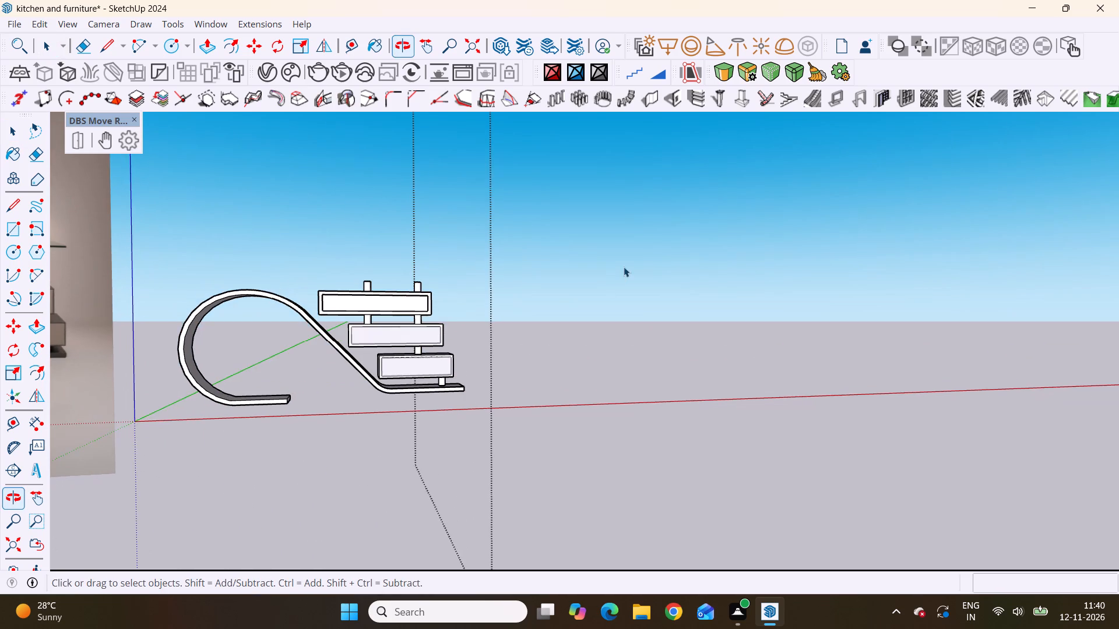
pyautogui.doubleClick(624, 267)
# Inside the nested drawer group, copy the inner upper post about 2' 6 7/16" onto the outer shoulder of the curved frame's loop.
pyautogui.scroll(-9, 486, 307)
pyautogui.middleClick(468, 325)
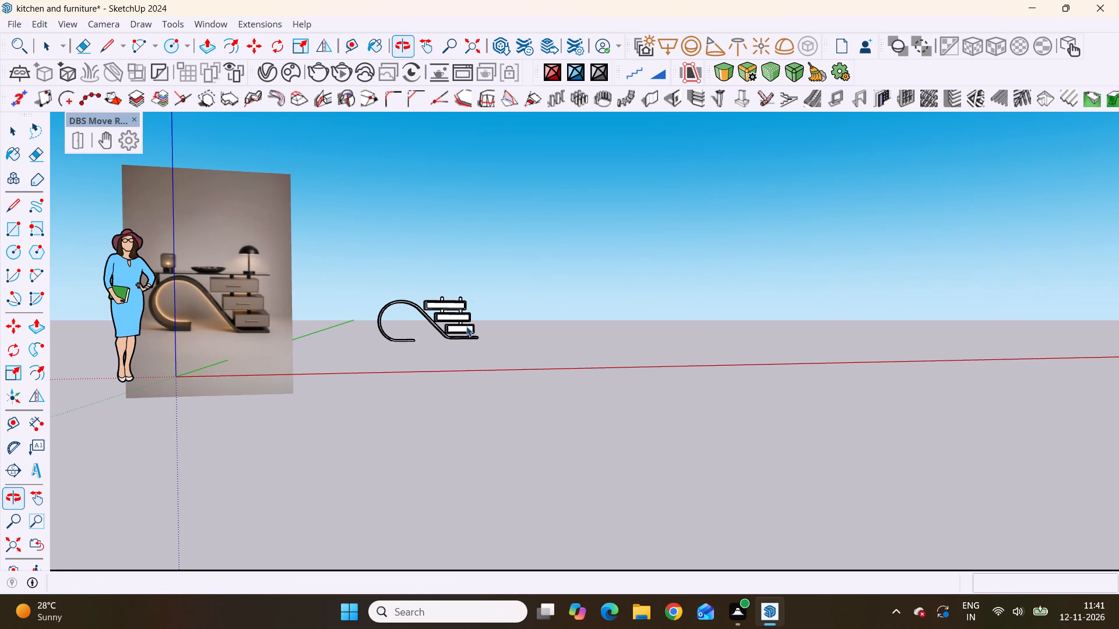
pyautogui.scroll(8, 336, 276)
pyautogui.scroll(3, 417, 303)
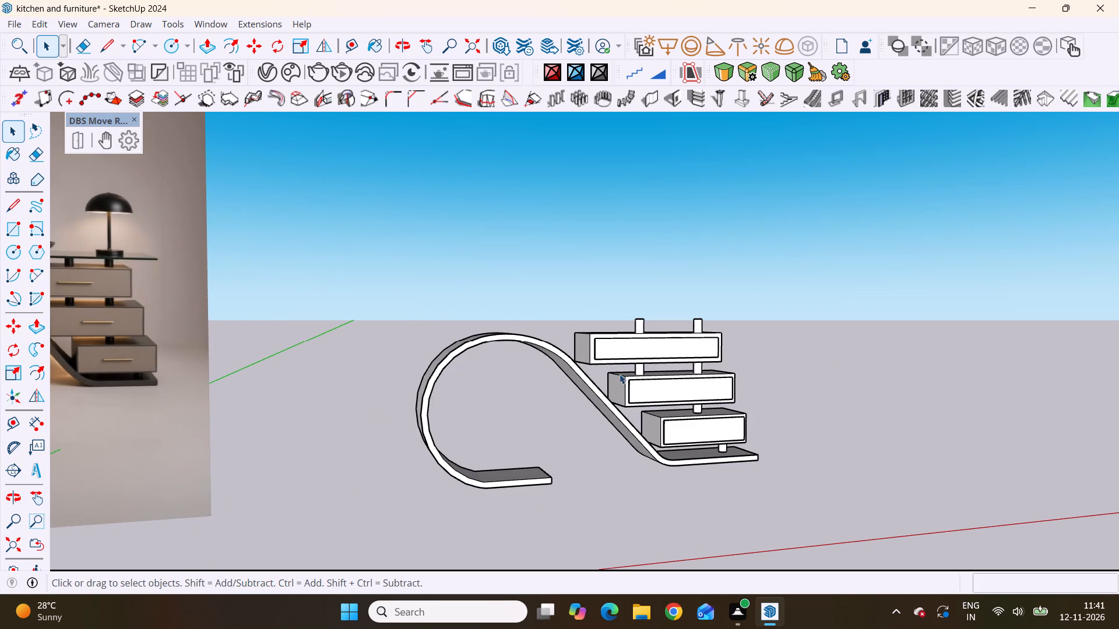
pyautogui.click(642, 323)
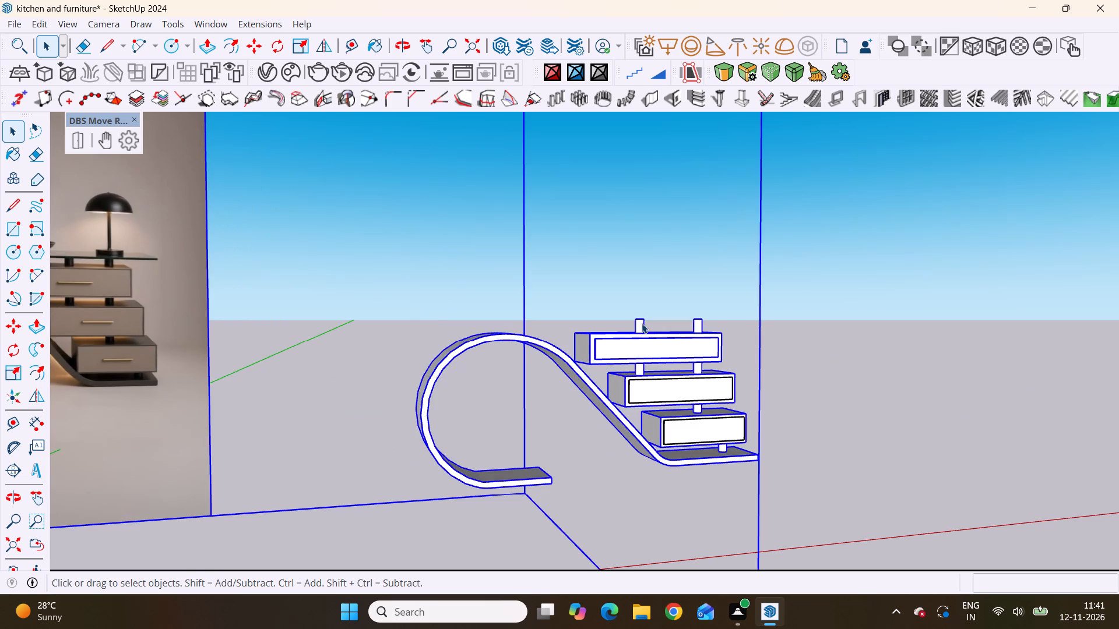
pyautogui.doubleClick(642, 323)
pyautogui.click(642, 323)
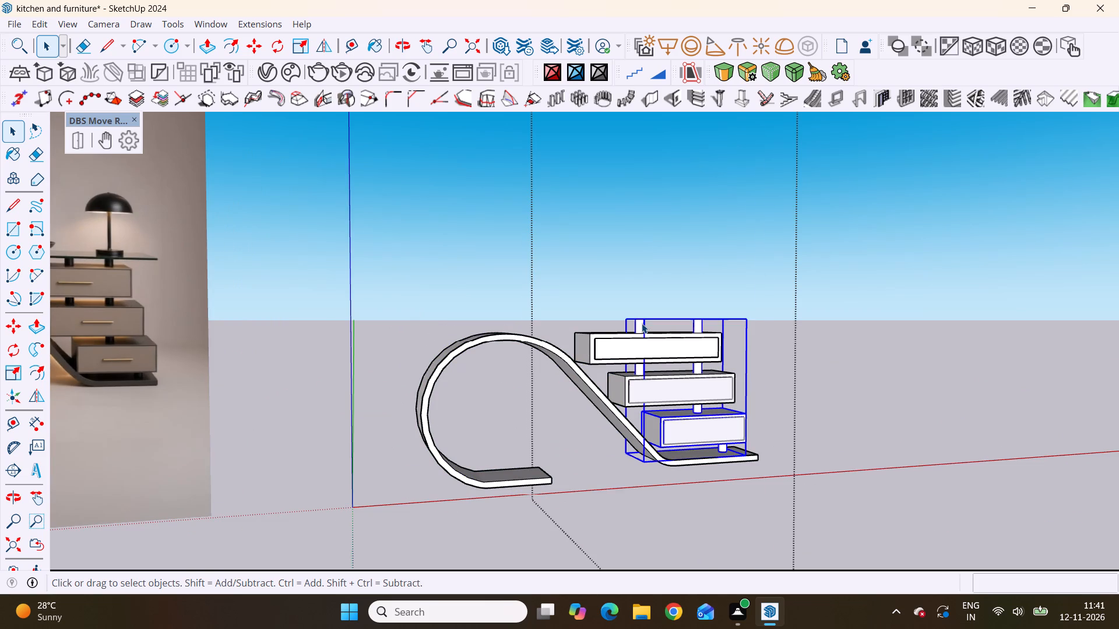
pyautogui.doubleClick(642, 323)
pyautogui.click(642, 323)
pyautogui.scroll(4, 642, 323)
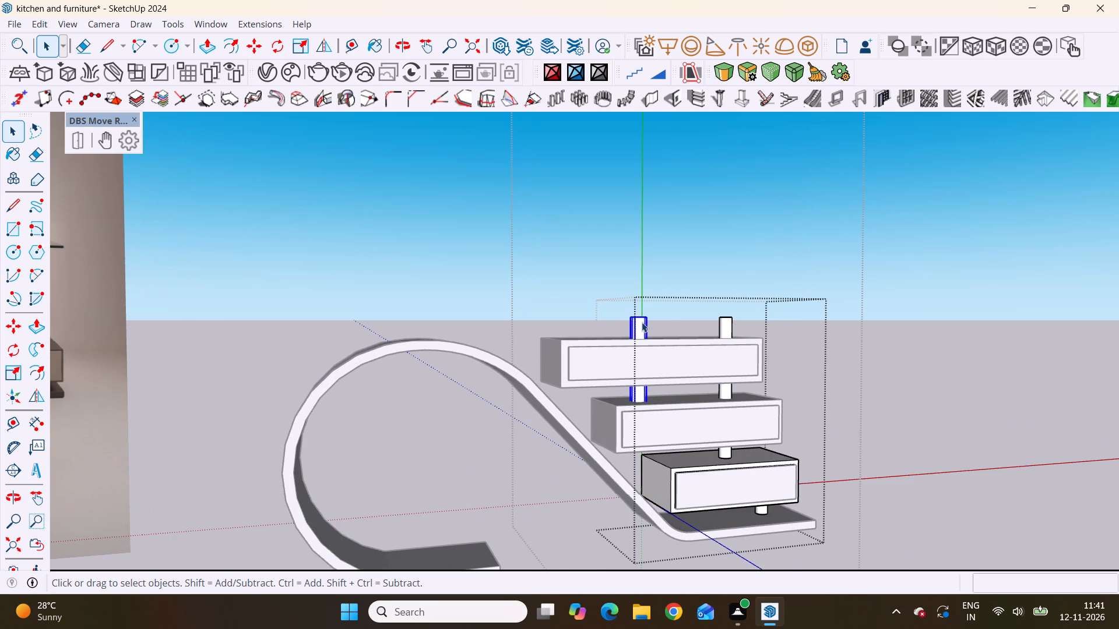
pyautogui.press('m')
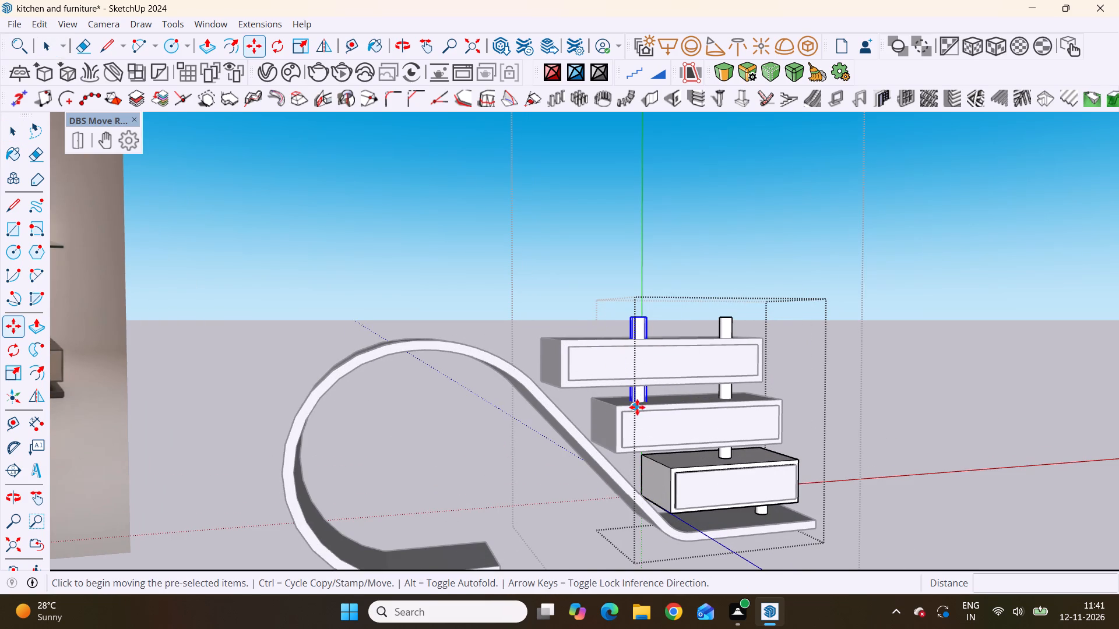
pyautogui.click(629, 404)
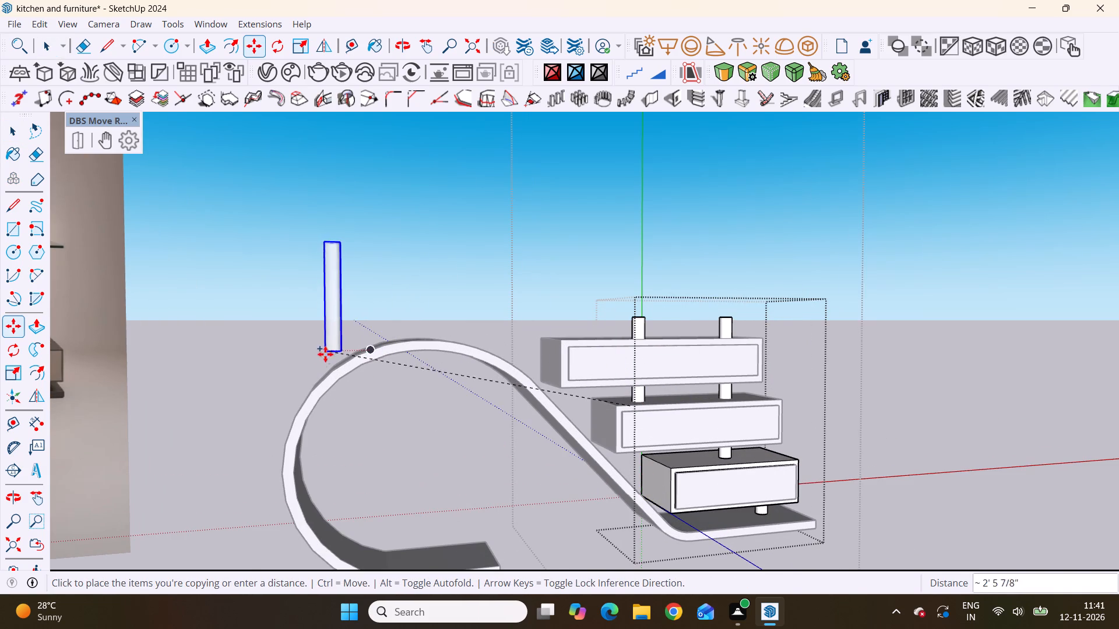
pyautogui.scroll(-19, 326, 370)
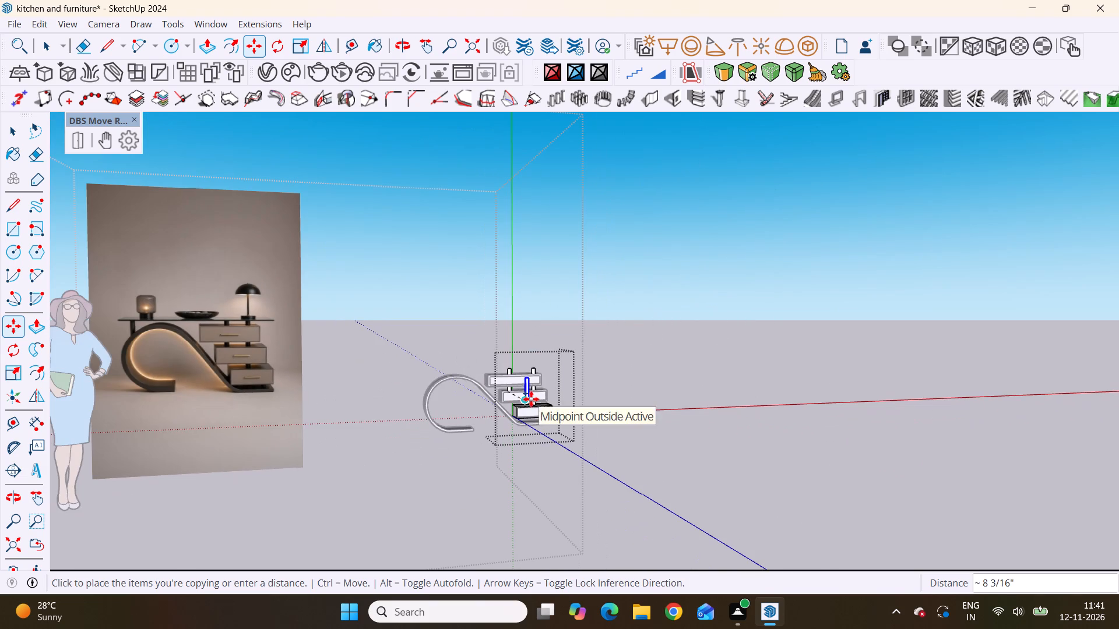
pyautogui.scroll(11, 430, 379)
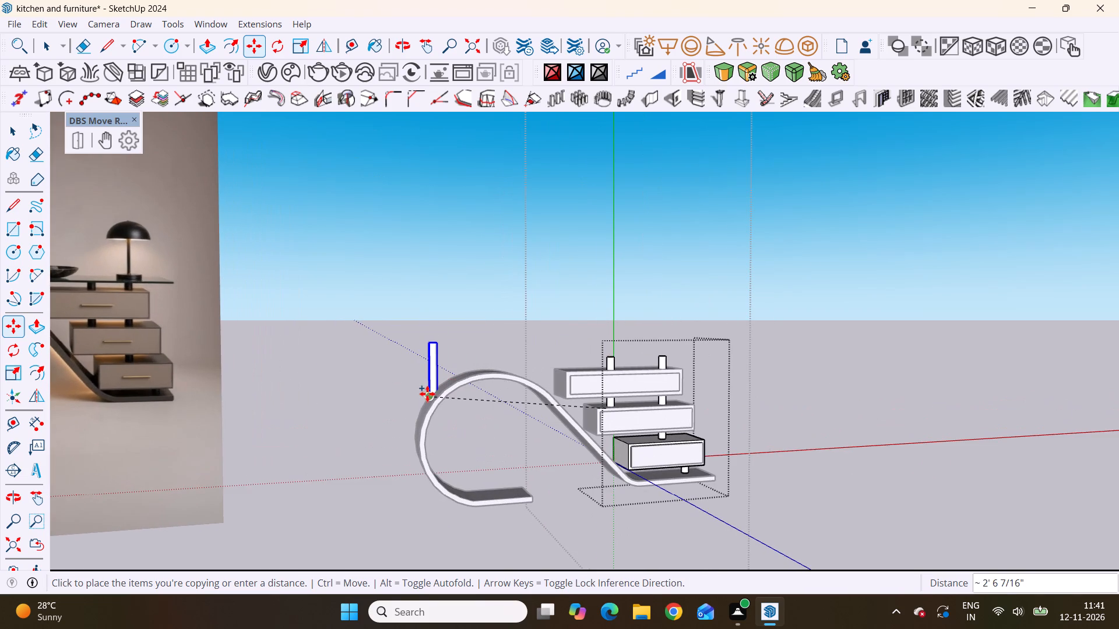
pyautogui.scroll(11, 428, 397)
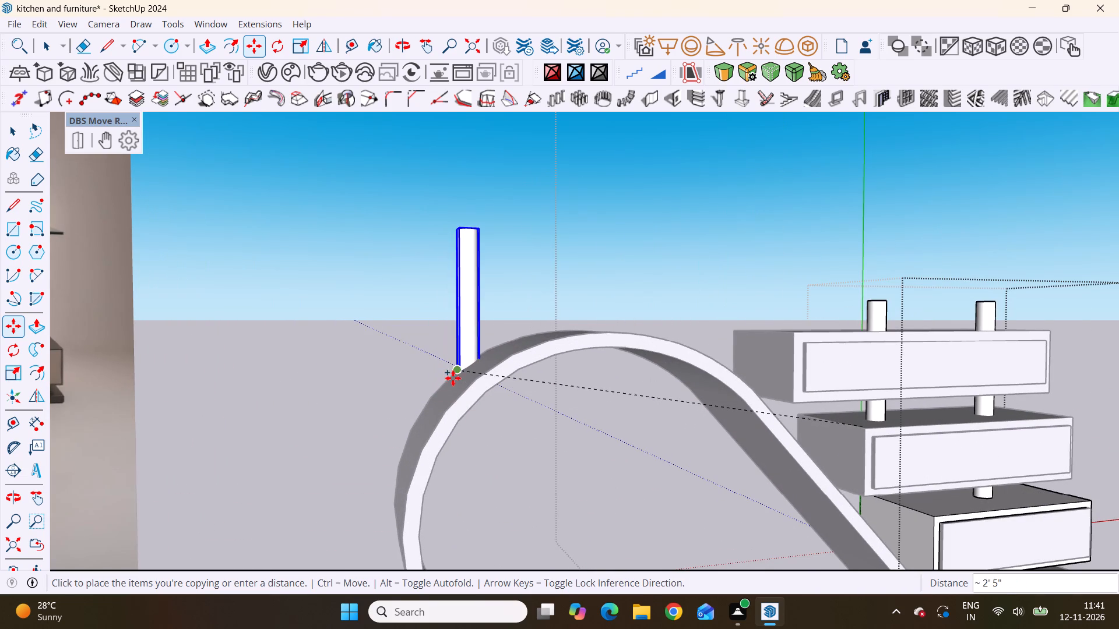
pyautogui.scroll(-2, 453, 366)
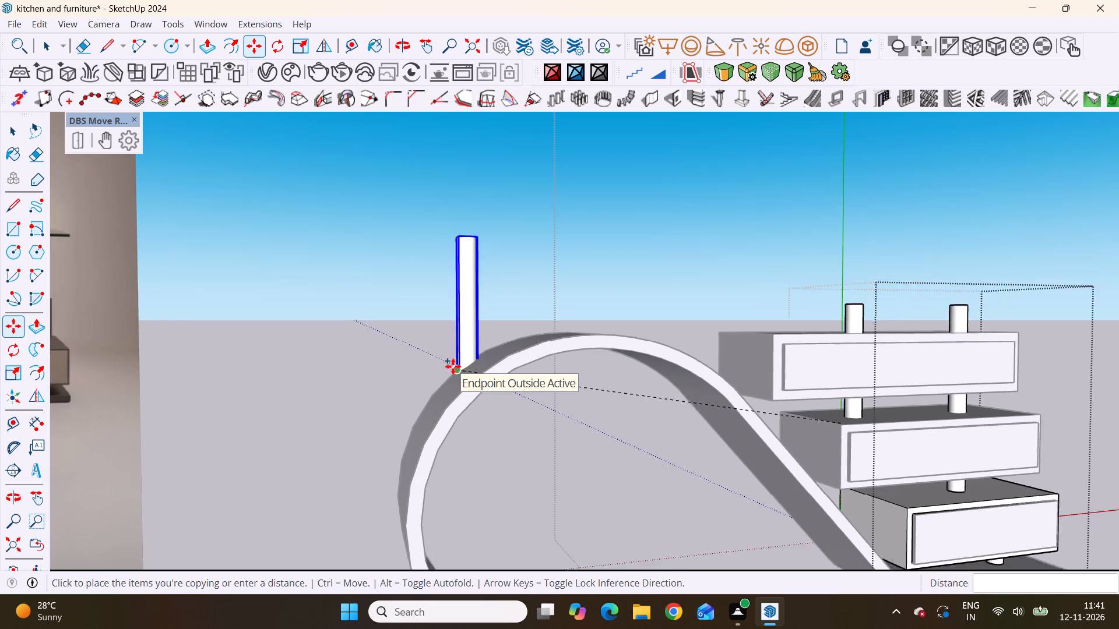
pyautogui.scroll(-20, 453, 366)
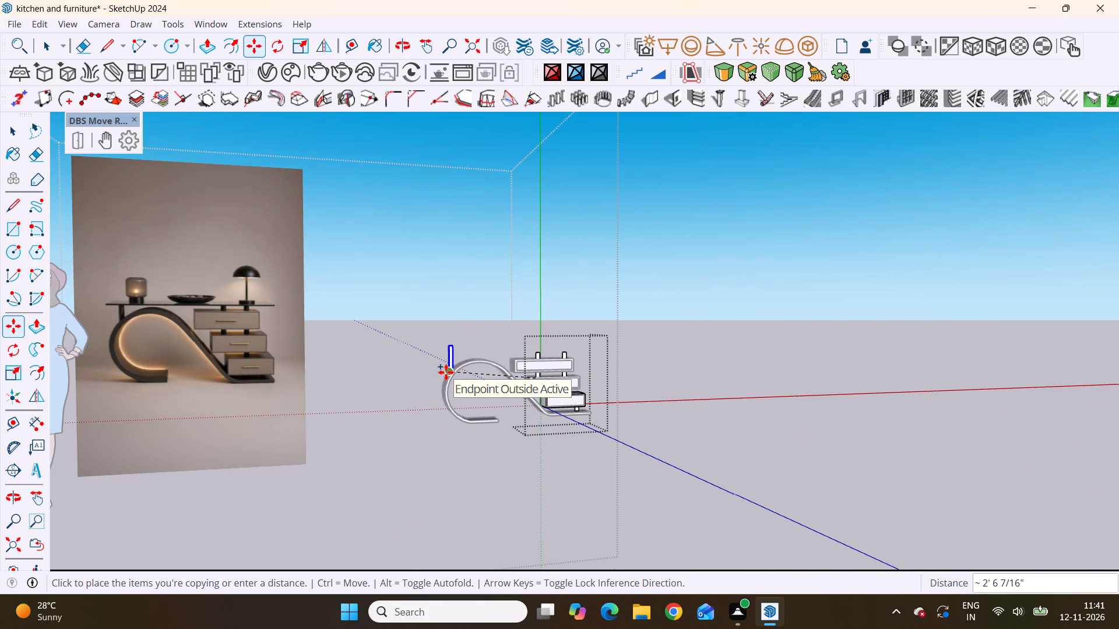
pyautogui.click(445, 372)
pyautogui.scroll(16, 459, 371)
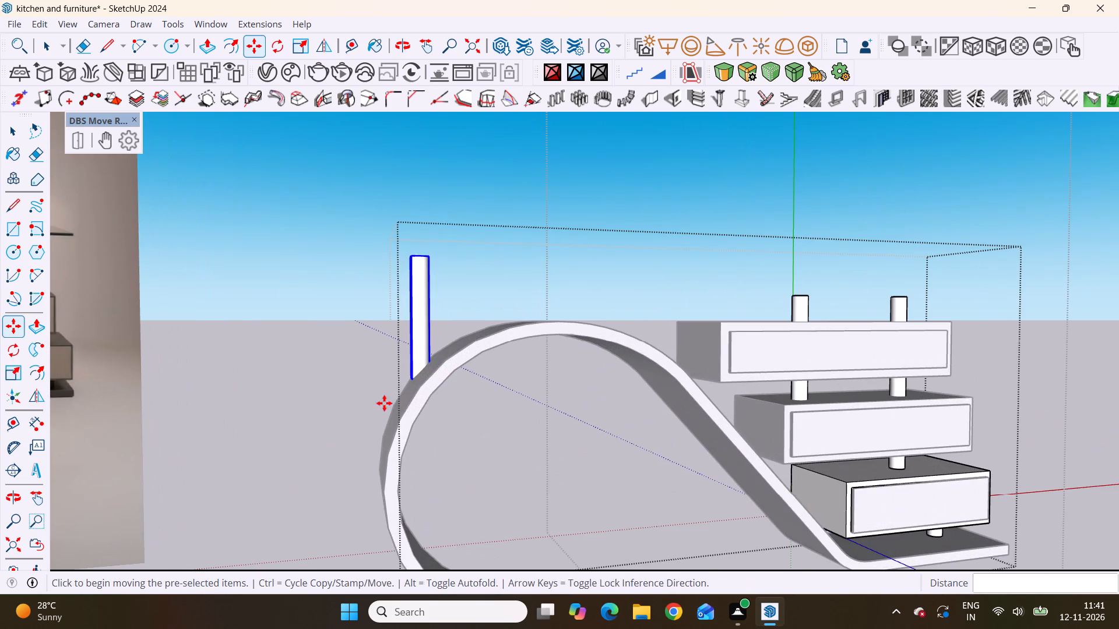
pyautogui.moveTo(398, 403); pyautogui.dragTo(992, 403, button='middle')
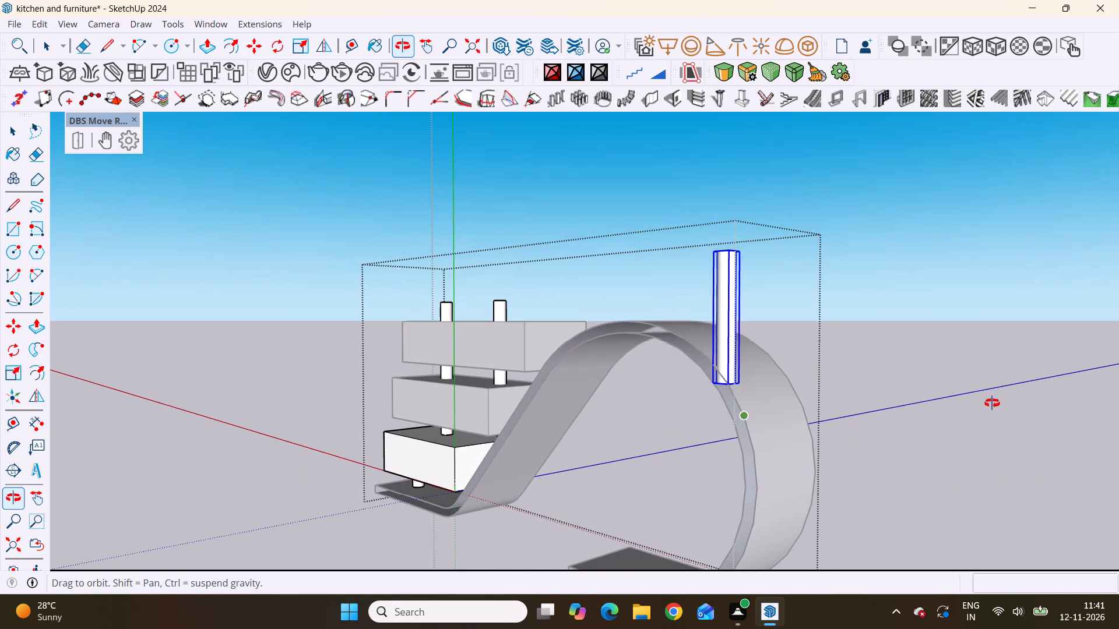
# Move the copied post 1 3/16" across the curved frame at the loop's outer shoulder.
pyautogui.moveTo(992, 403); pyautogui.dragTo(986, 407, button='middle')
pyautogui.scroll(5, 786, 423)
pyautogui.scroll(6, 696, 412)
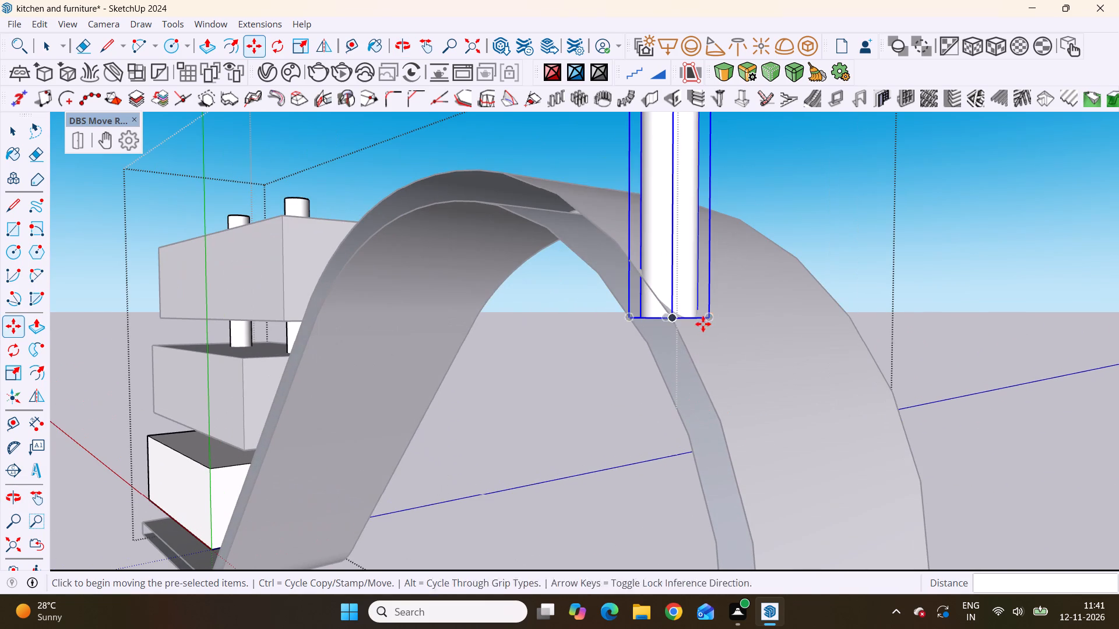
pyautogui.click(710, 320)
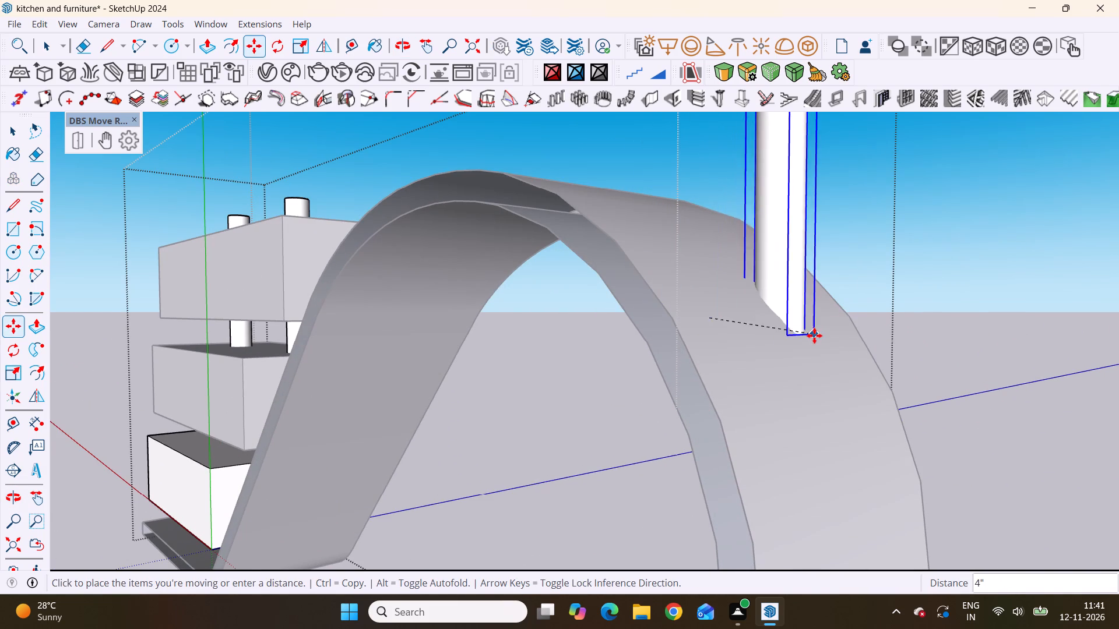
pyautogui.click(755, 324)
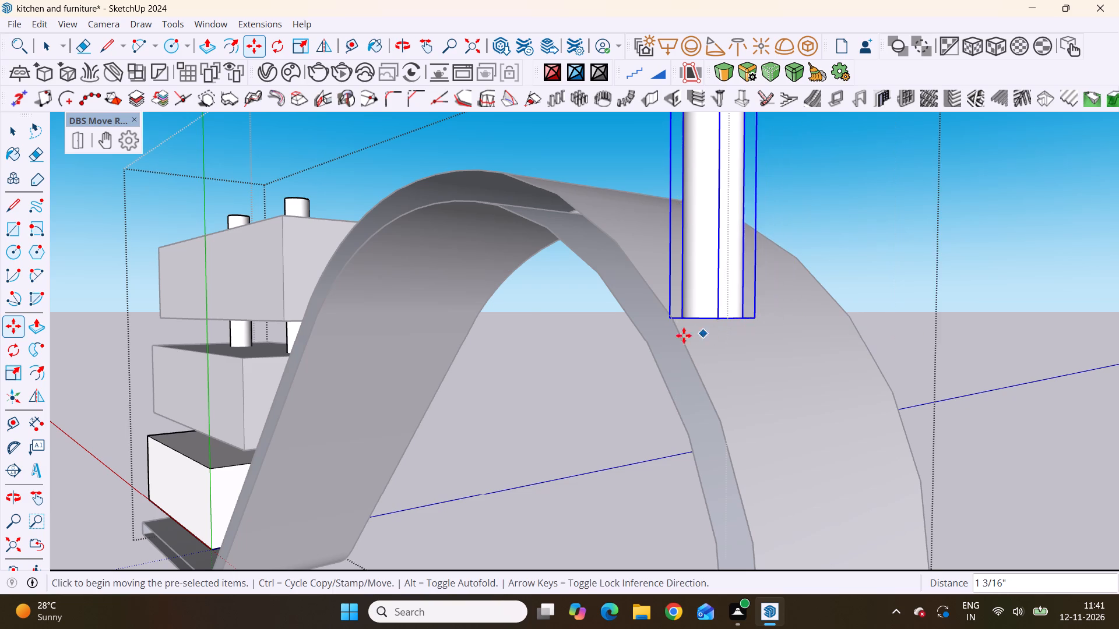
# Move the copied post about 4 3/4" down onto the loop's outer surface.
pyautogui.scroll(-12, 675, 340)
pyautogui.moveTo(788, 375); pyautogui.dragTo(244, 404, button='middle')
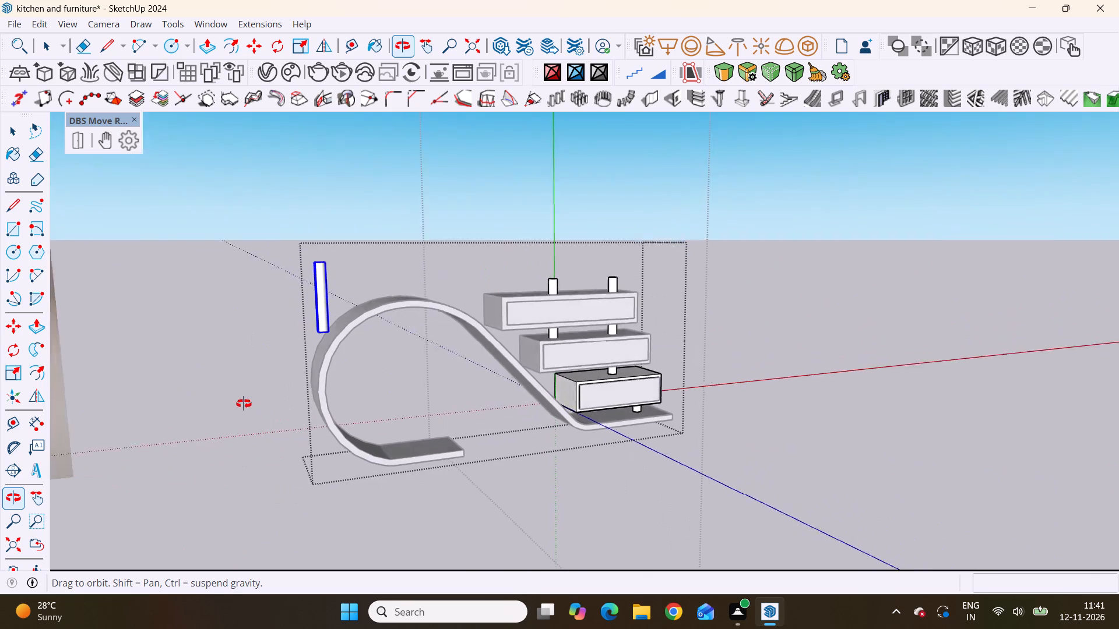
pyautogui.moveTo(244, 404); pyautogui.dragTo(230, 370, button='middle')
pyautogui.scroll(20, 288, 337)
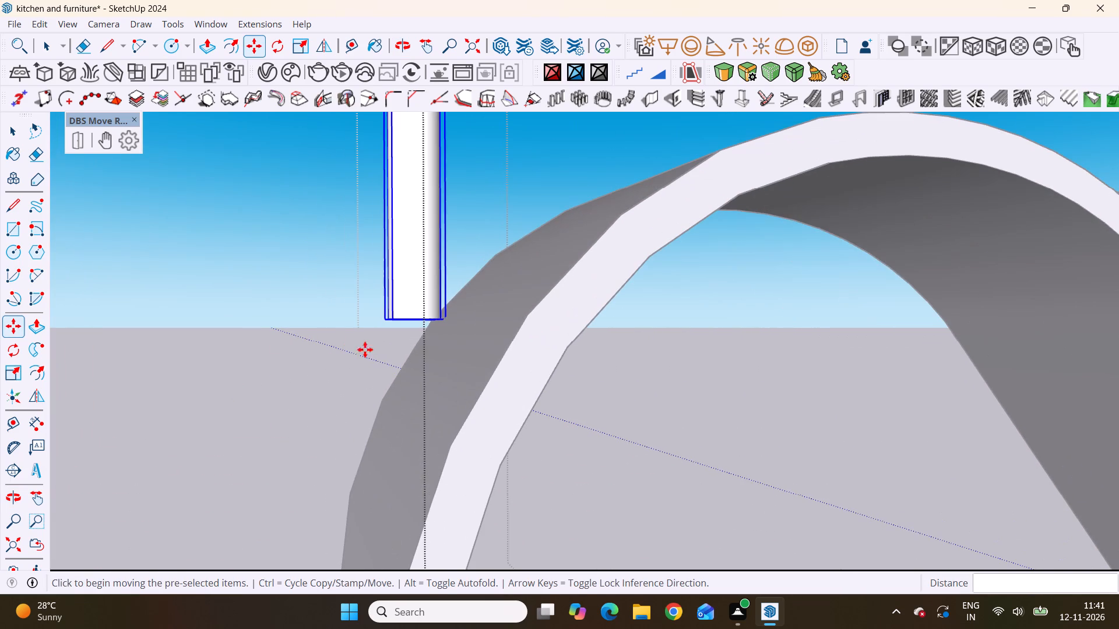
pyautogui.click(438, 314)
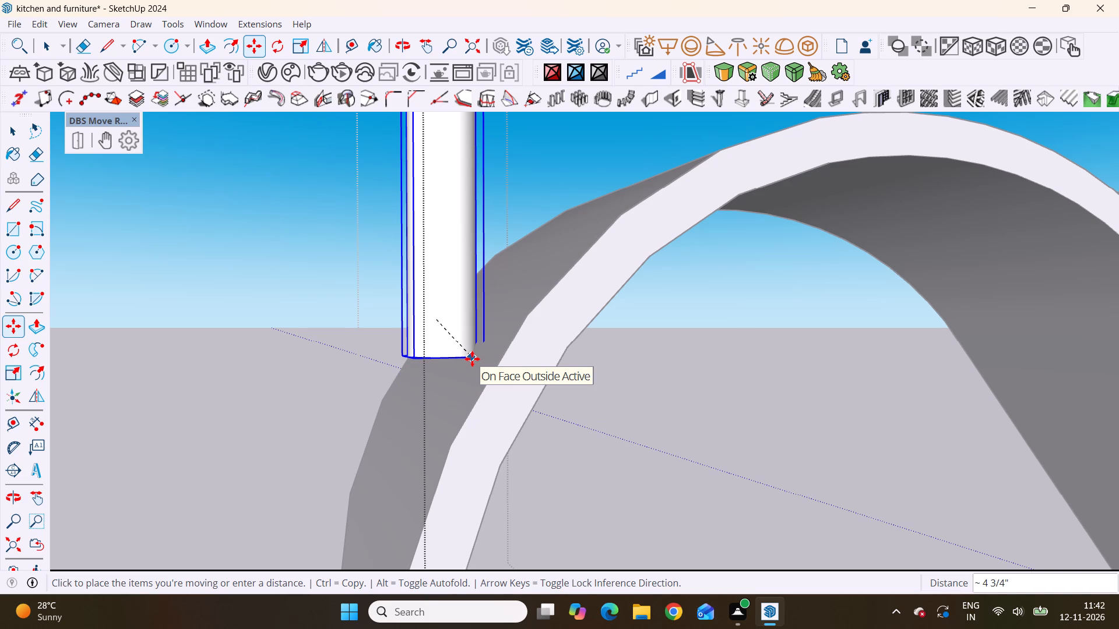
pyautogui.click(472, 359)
# Examine the copied post's position on the loop from several angles and compare it with the reference photo.
pyautogui.scroll(-5, 481, 361)
pyautogui.moveTo(373, 386); pyautogui.dragTo(488, 349, button='middle')
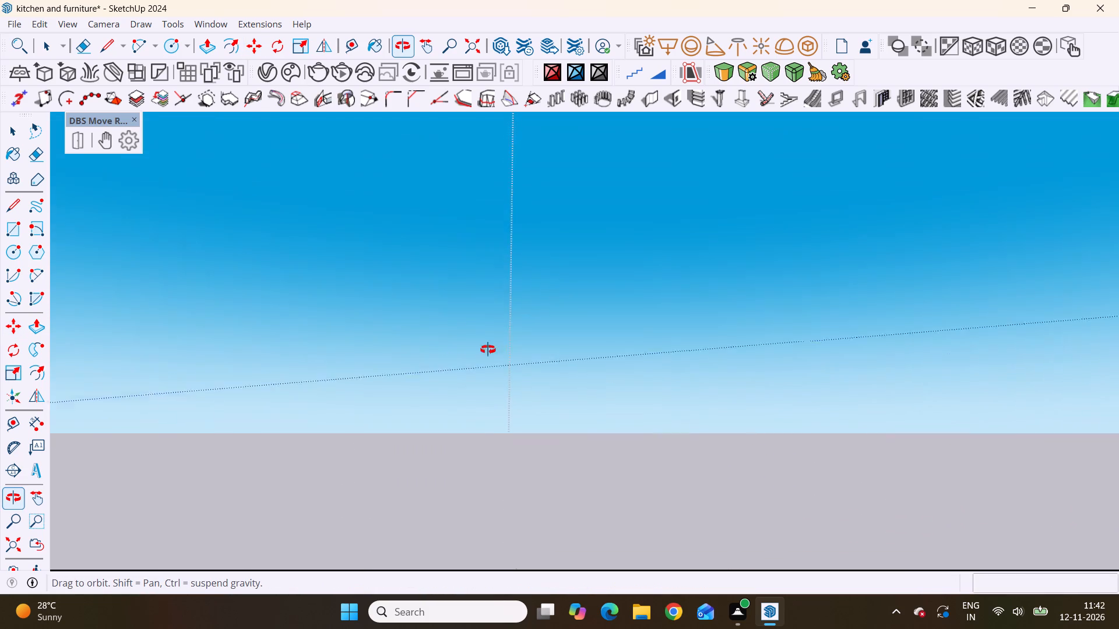
pyautogui.moveTo(488, 349); pyautogui.dragTo(458, 352, button='middle')
pyautogui.scroll(-1, 456, 352)
pyautogui.scroll(-20, 353, 353)
pyautogui.scroll(-1, 353, 353)
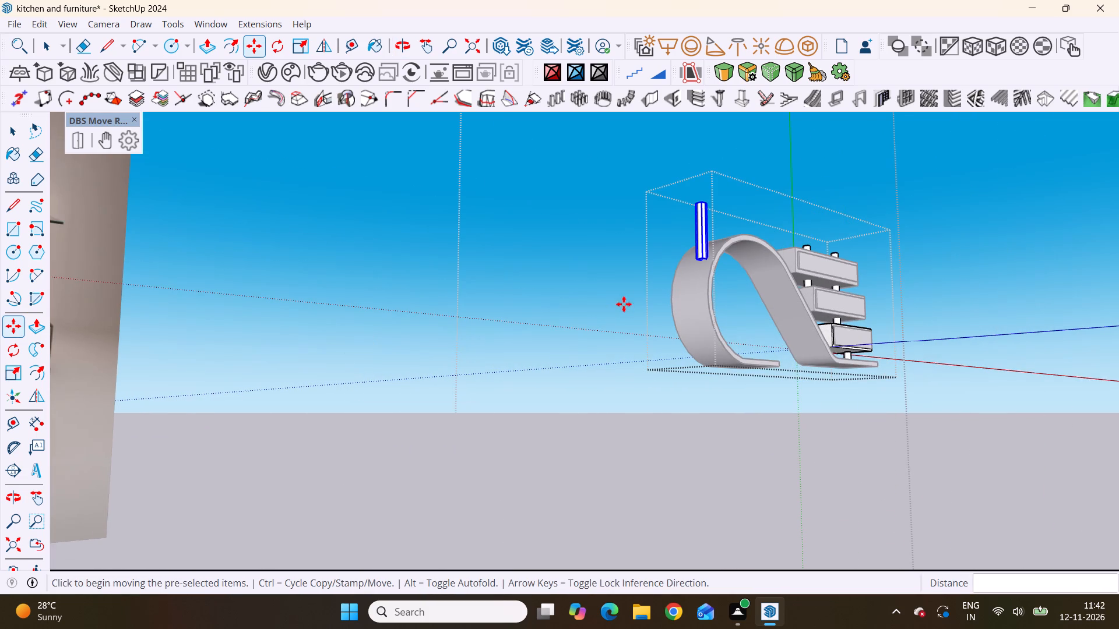
pyautogui.moveTo(609, 288); pyautogui.dragTo(379, 394, button='middle')
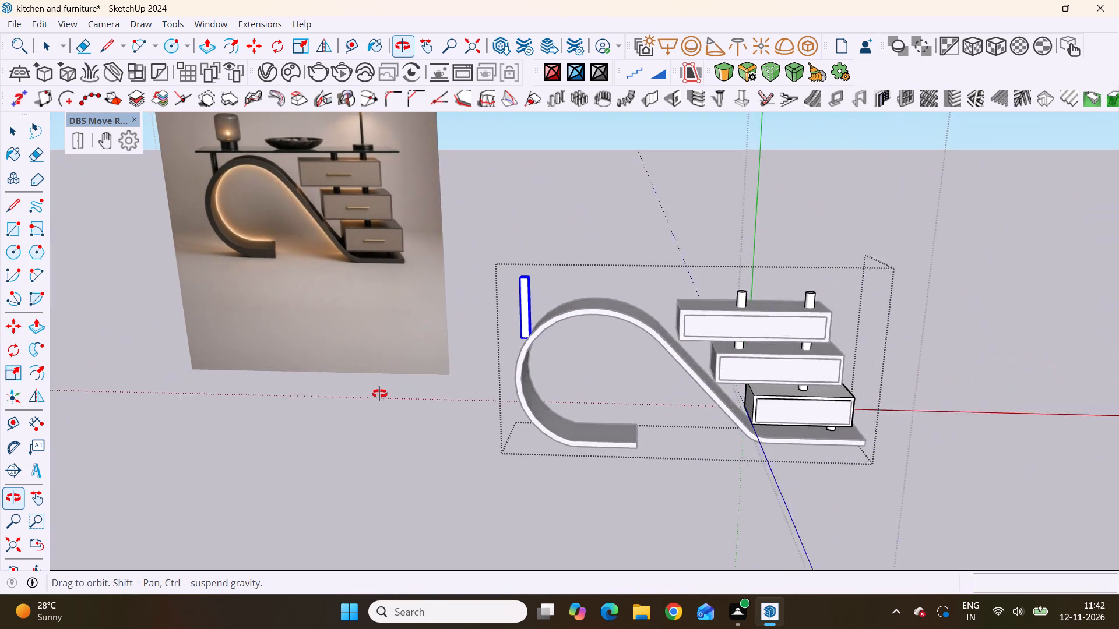
pyautogui.moveTo(379, 394); pyautogui.dragTo(364, 403, button='middle')
pyautogui.scroll(18, 482, 317)
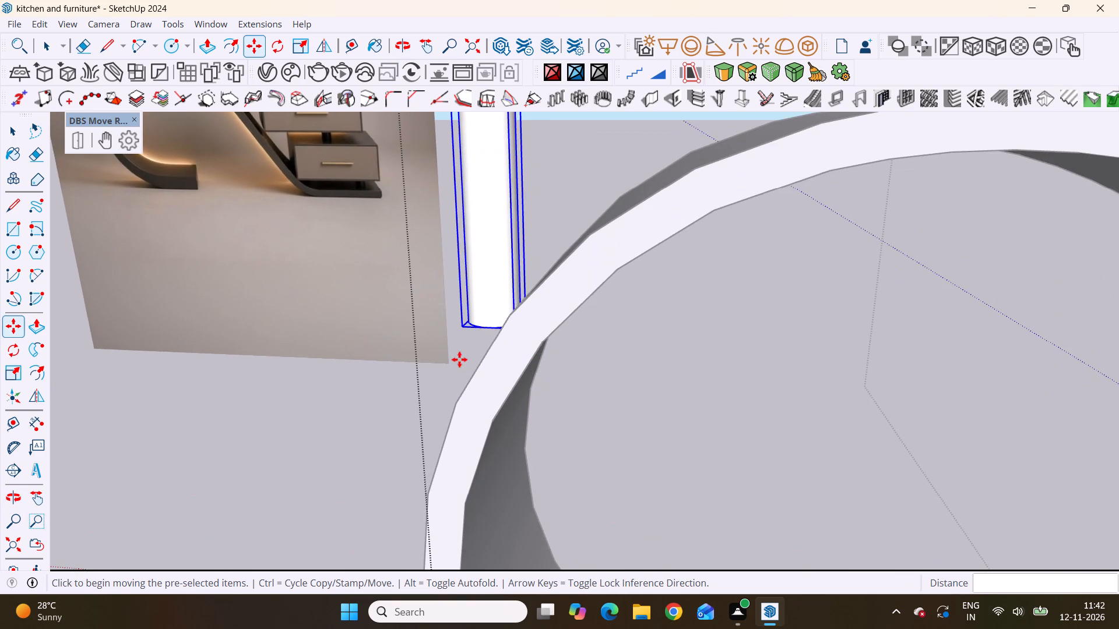
pyautogui.moveTo(459, 358); pyautogui.dragTo(398, 359, button='middle')
pyautogui.scroll(-5, 398, 359)
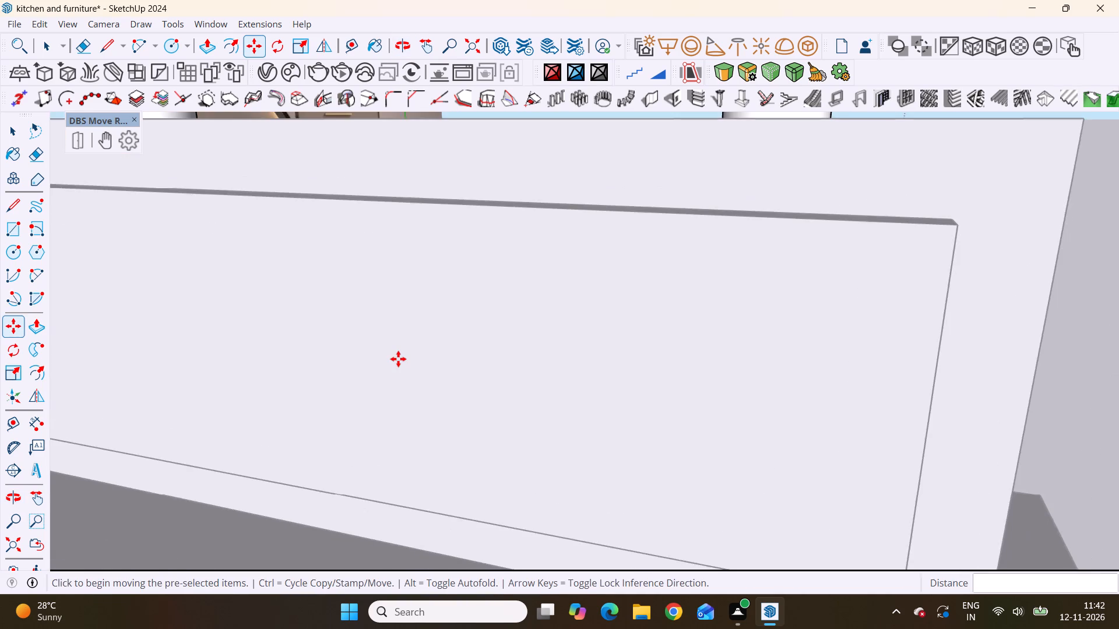
pyautogui.scroll(-20, 398, 359)
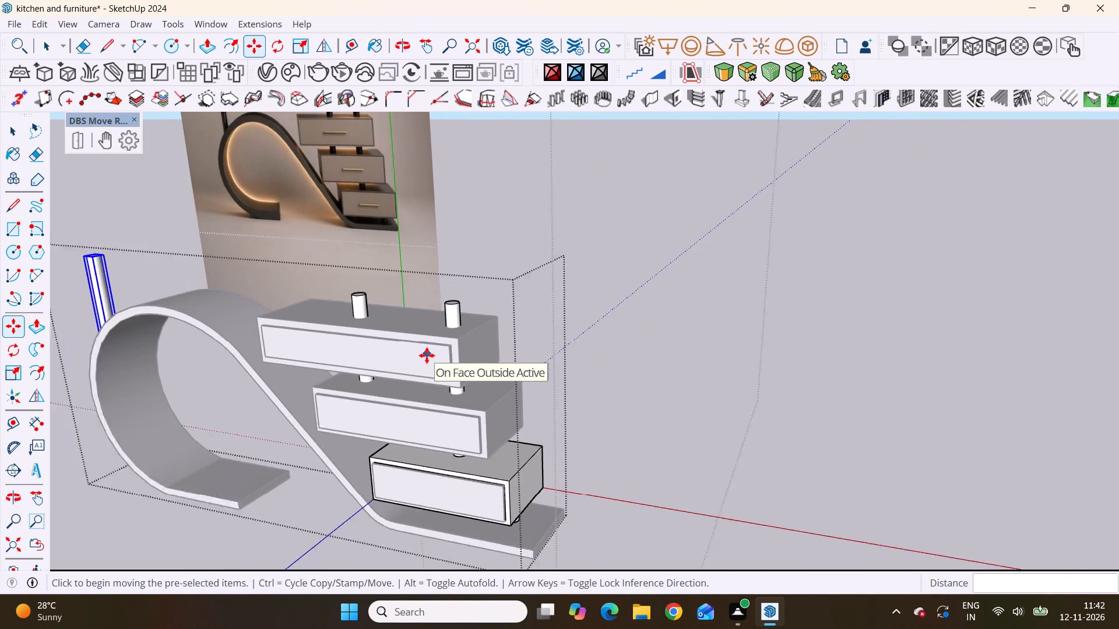
pyautogui.scroll(-6, 427, 355)
pyautogui.scroll(-4, 483, 350)
pyautogui.moveTo(290, 328); pyautogui.dragTo(495, 309, button='middle')
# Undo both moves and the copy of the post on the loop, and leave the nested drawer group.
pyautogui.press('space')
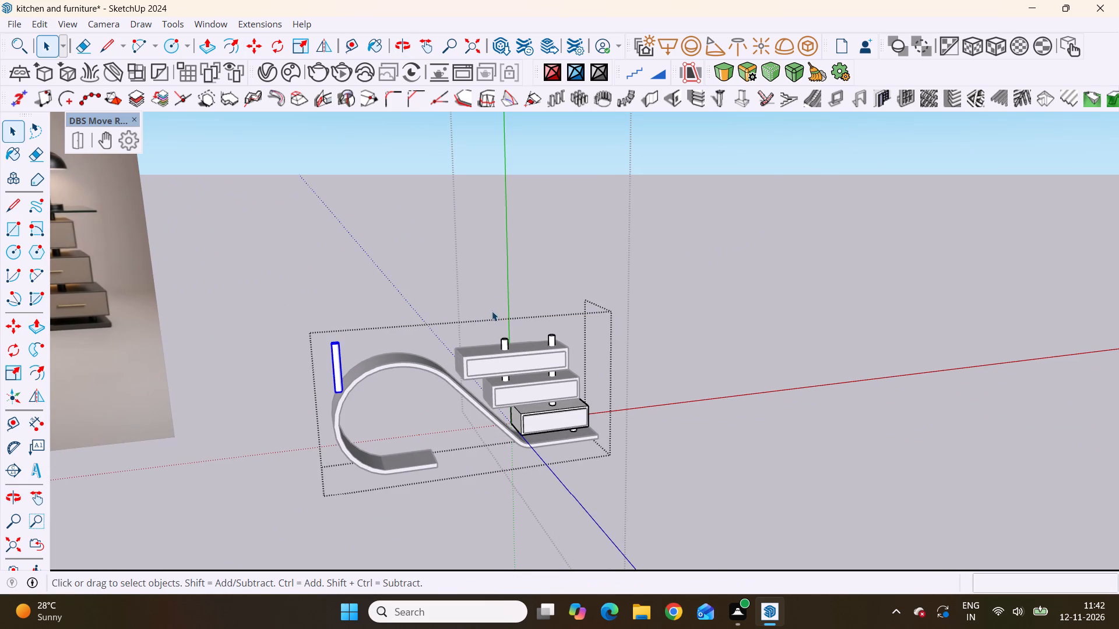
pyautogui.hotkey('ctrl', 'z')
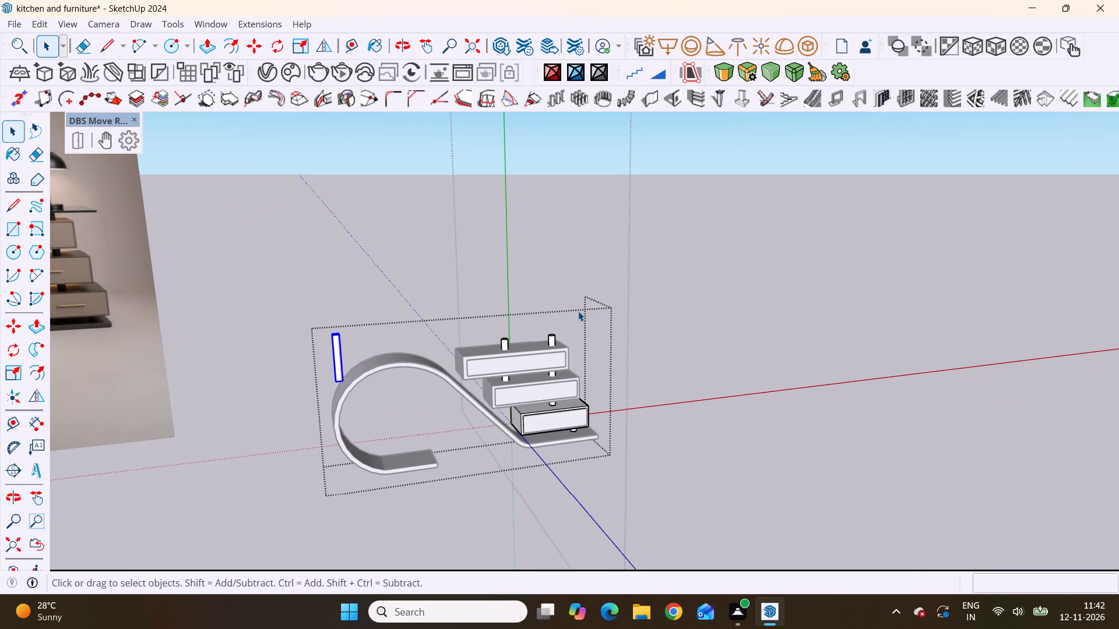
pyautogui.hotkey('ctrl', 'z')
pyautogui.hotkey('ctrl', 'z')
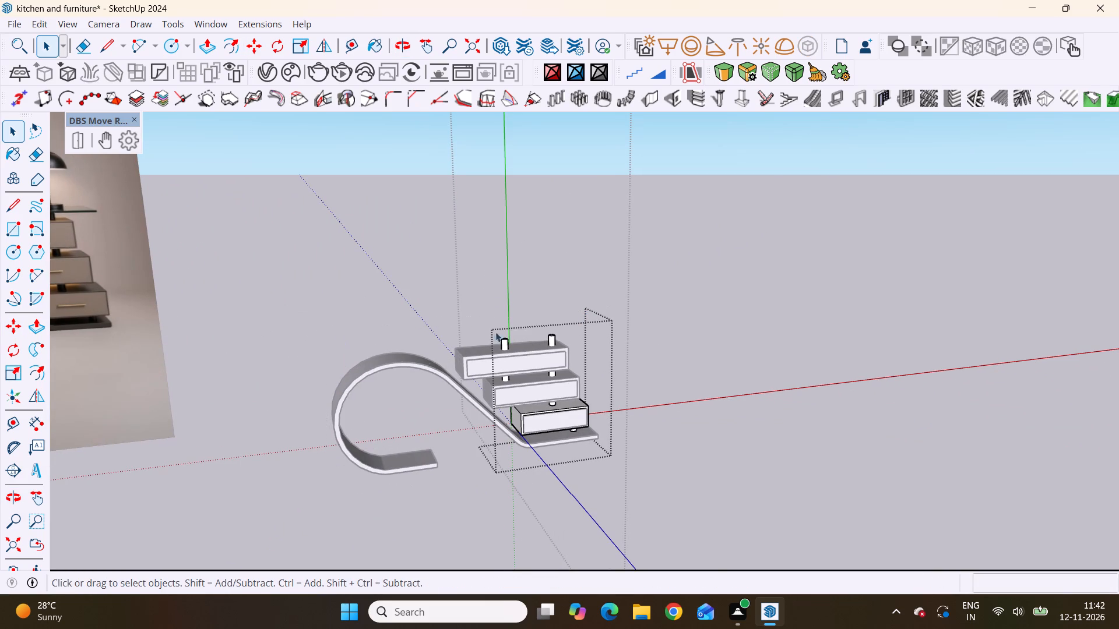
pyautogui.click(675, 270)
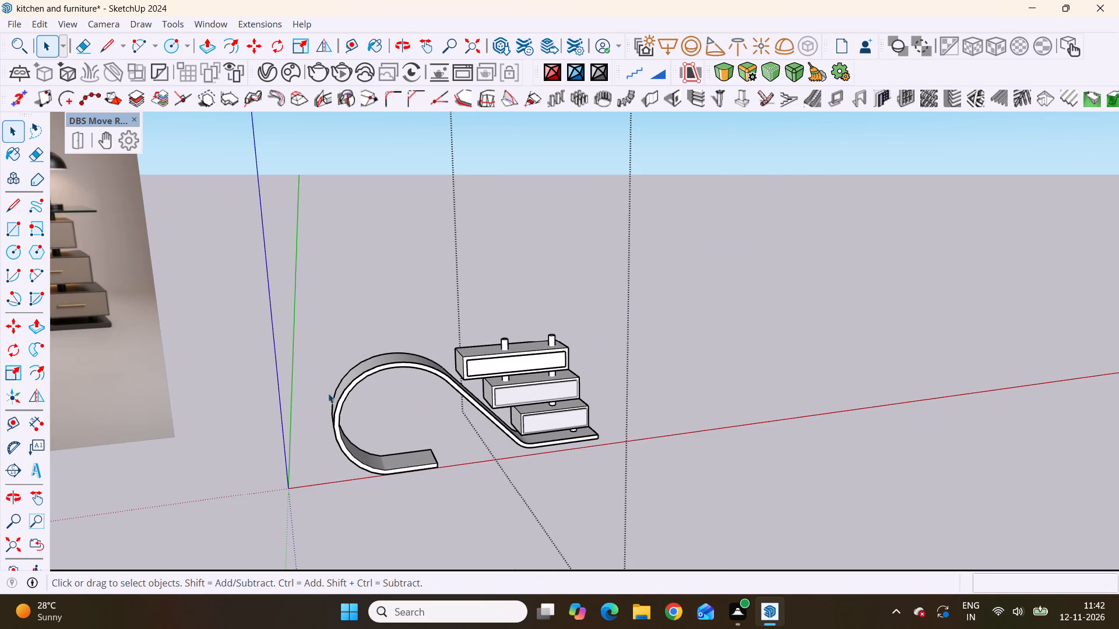
# Open the console group for editing and select the curved frame's outer face.
pyautogui.scroll(3, 317, 398)
pyautogui.moveTo(317, 413); pyautogui.dragTo(452, 370, button='middle')
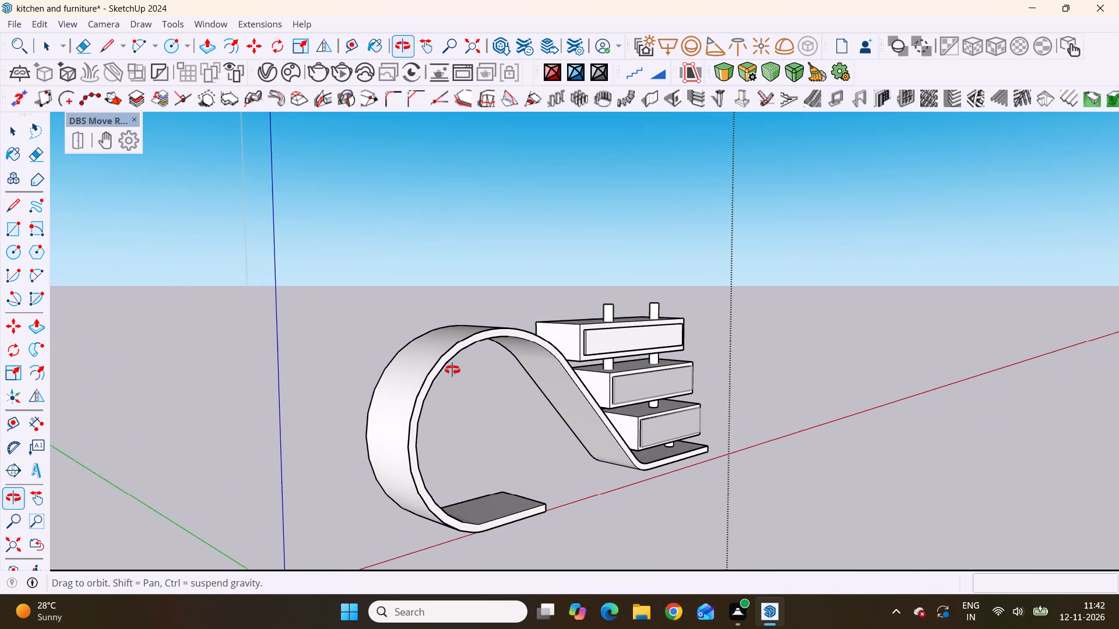
pyautogui.moveTo(452, 370); pyautogui.dragTo(453, 370, button='middle')
pyautogui.click(381, 402)
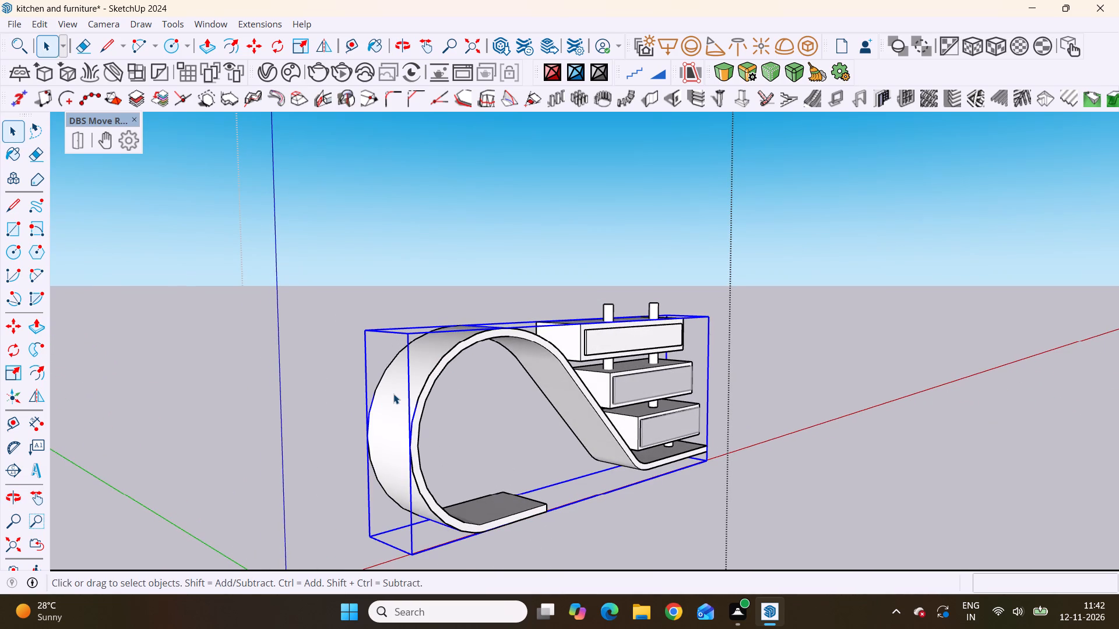
pyautogui.doubleClick(393, 394)
pyautogui.click(393, 394)
pyautogui.scroll(4, 400, 377)
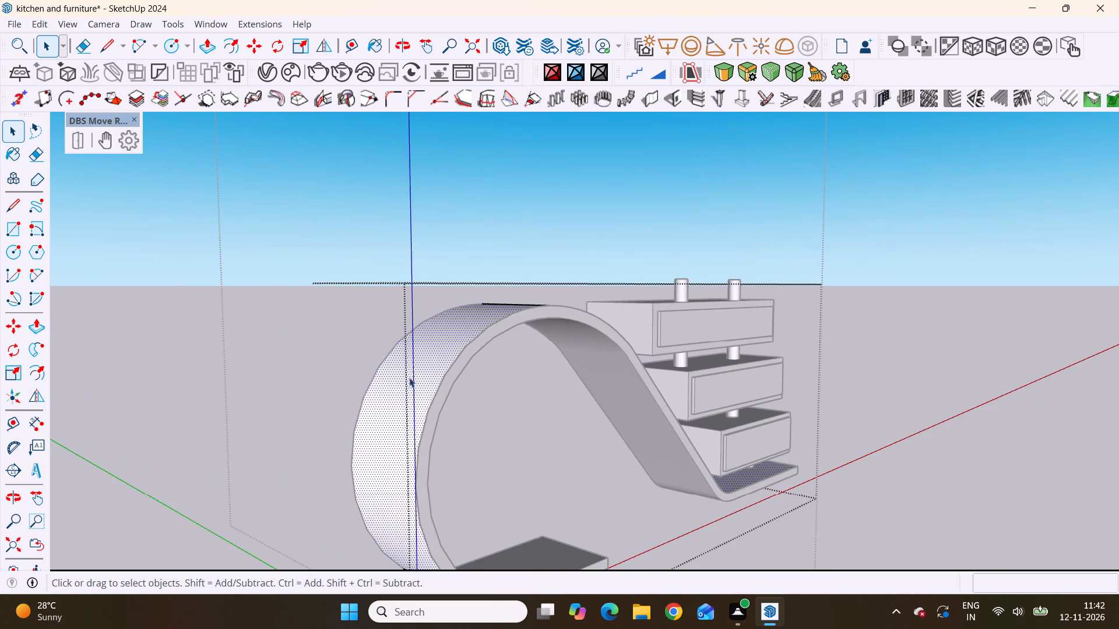
pyautogui.moveTo(416, 377); pyautogui.dragTo(335, 398, button='middle')
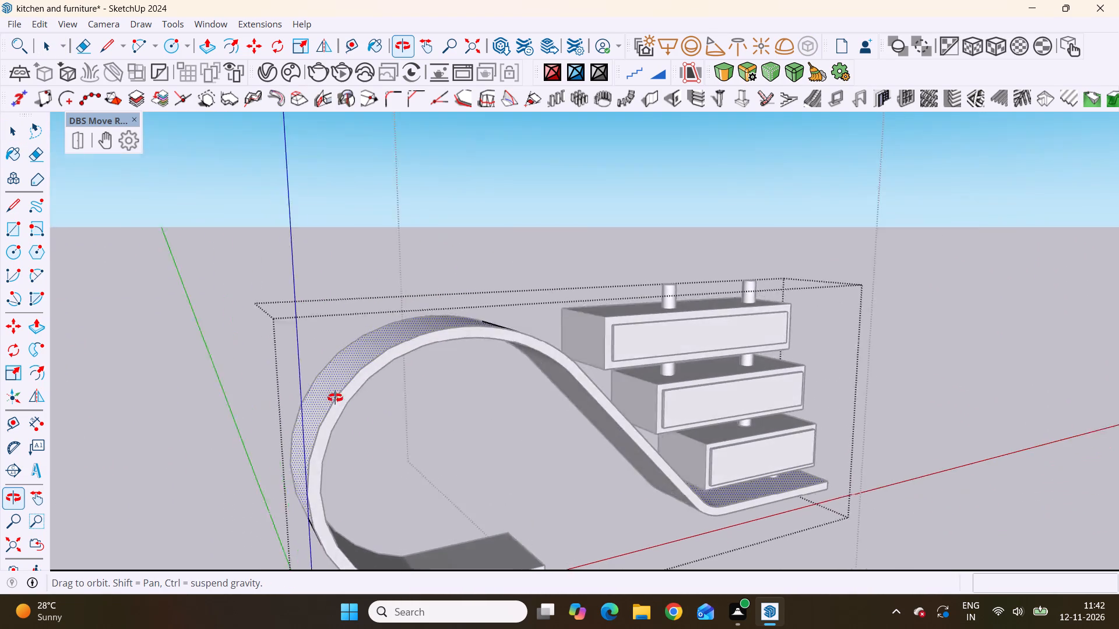
pyautogui.moveTo(335, 398); pyautogui.dragTo(315, 387, button='middle')
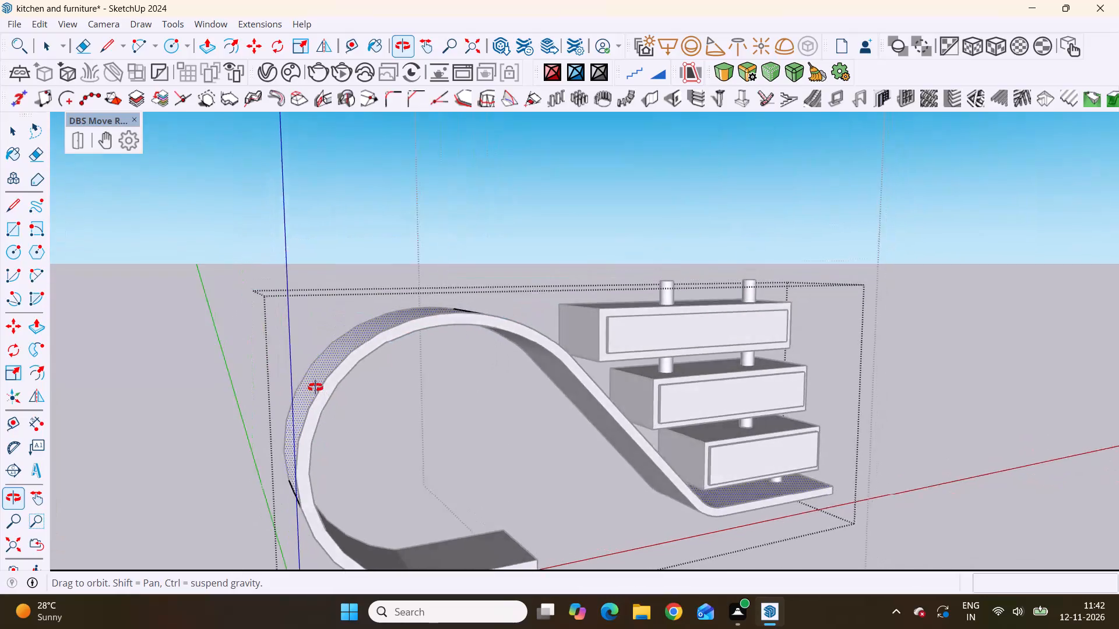
pyautogui.moveTo(315, 387); pyautogui.dragTo(386, 410, button='middle')
pyautogui.scroll(2, 385, 425)
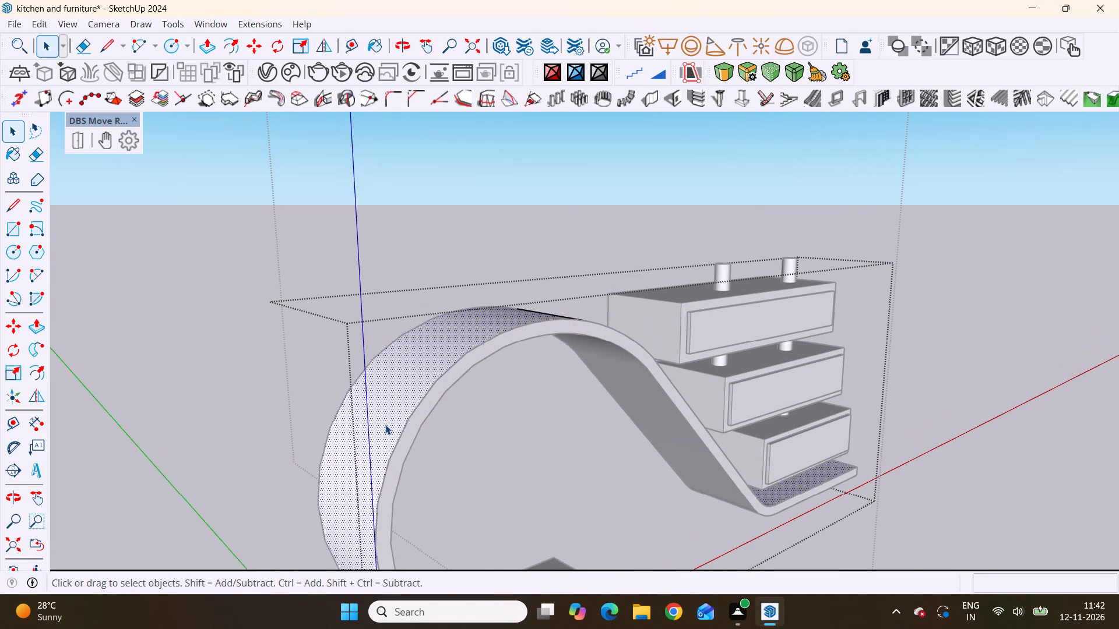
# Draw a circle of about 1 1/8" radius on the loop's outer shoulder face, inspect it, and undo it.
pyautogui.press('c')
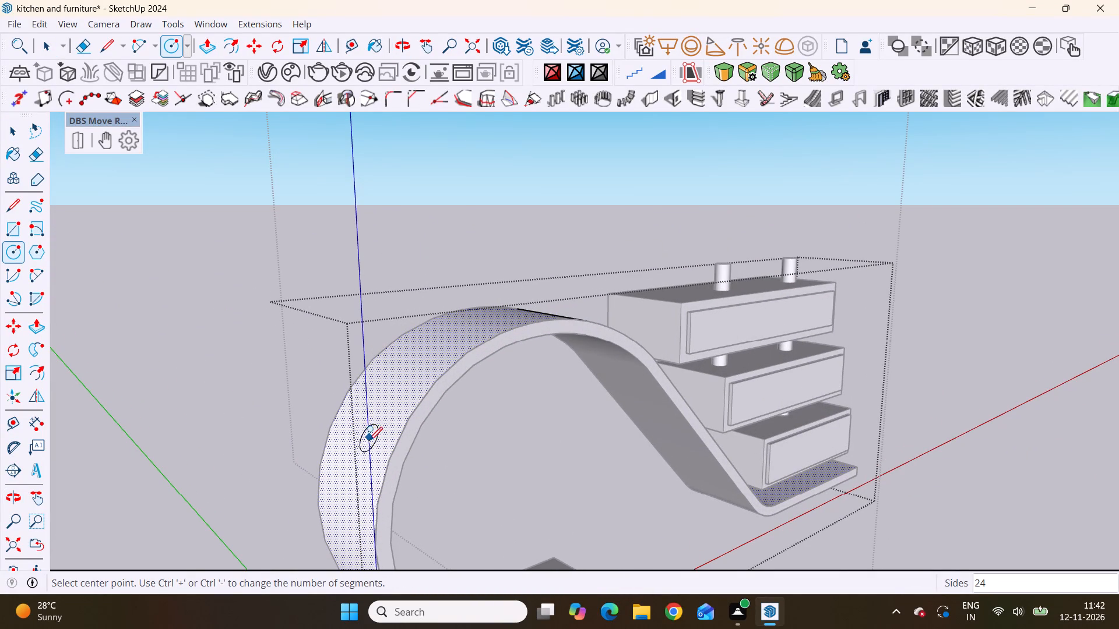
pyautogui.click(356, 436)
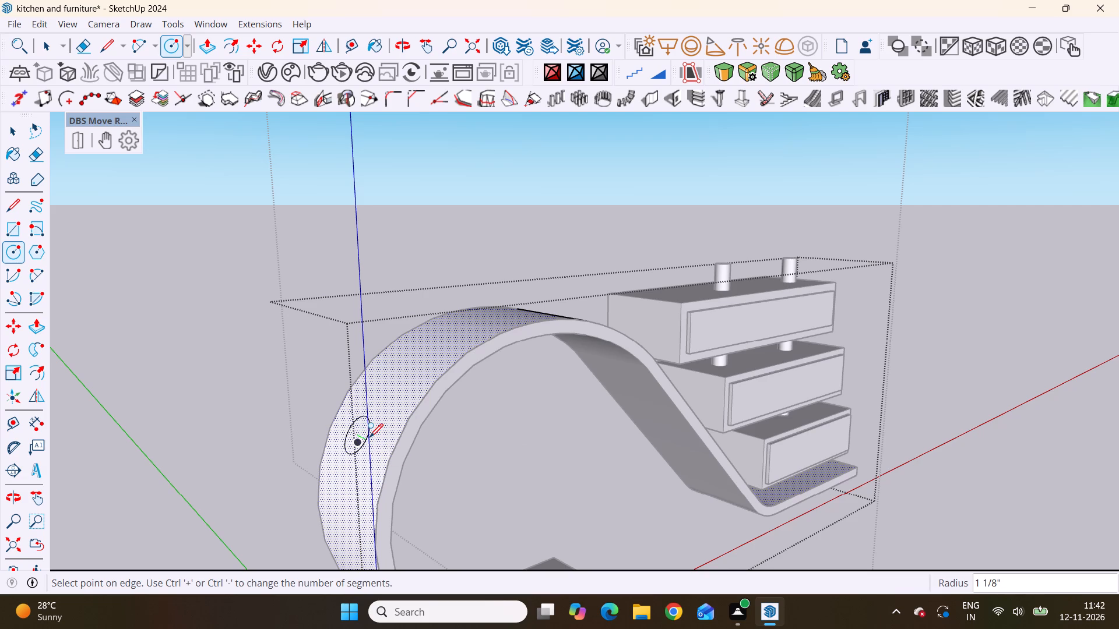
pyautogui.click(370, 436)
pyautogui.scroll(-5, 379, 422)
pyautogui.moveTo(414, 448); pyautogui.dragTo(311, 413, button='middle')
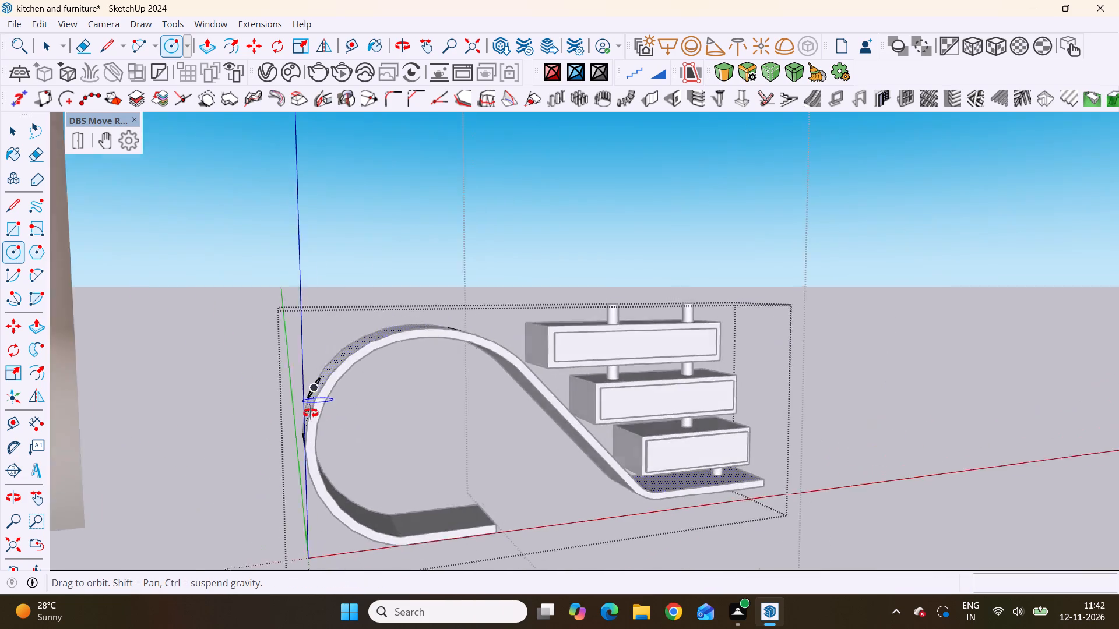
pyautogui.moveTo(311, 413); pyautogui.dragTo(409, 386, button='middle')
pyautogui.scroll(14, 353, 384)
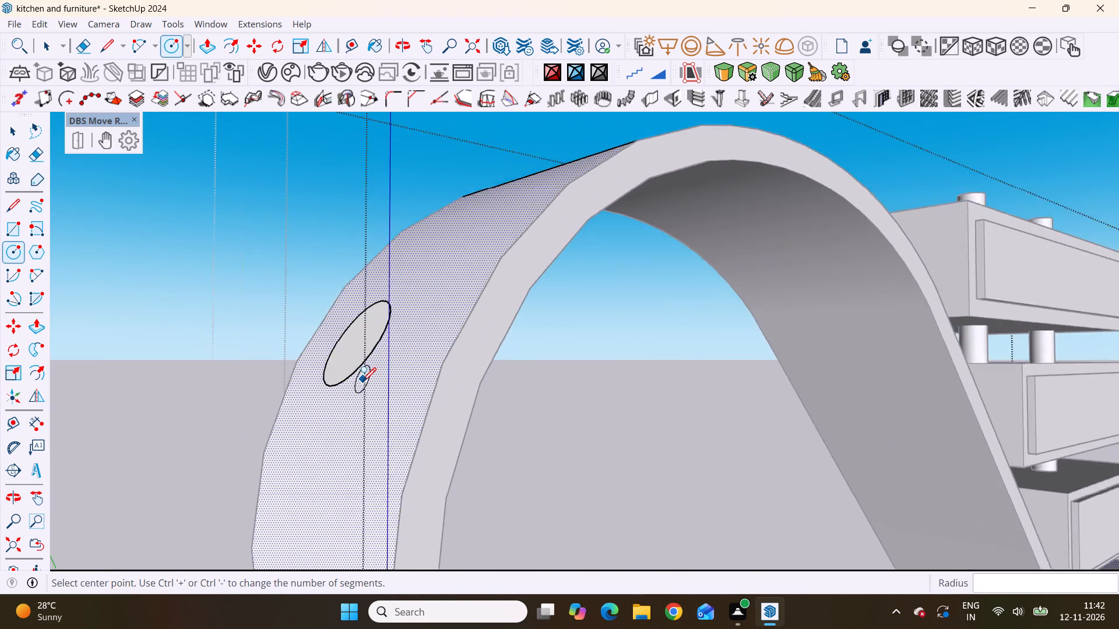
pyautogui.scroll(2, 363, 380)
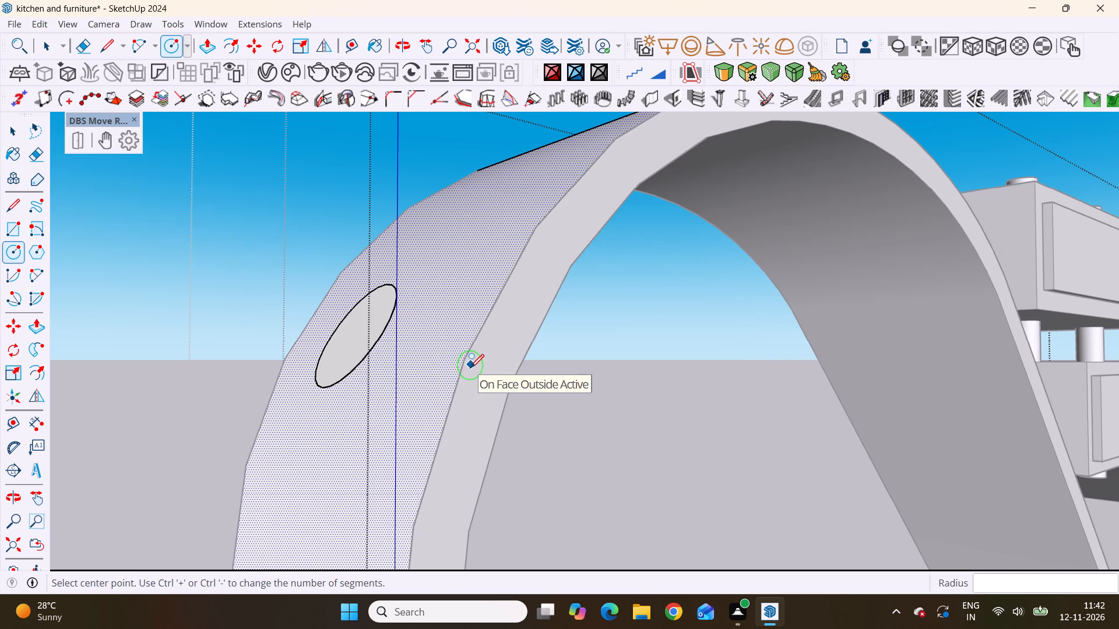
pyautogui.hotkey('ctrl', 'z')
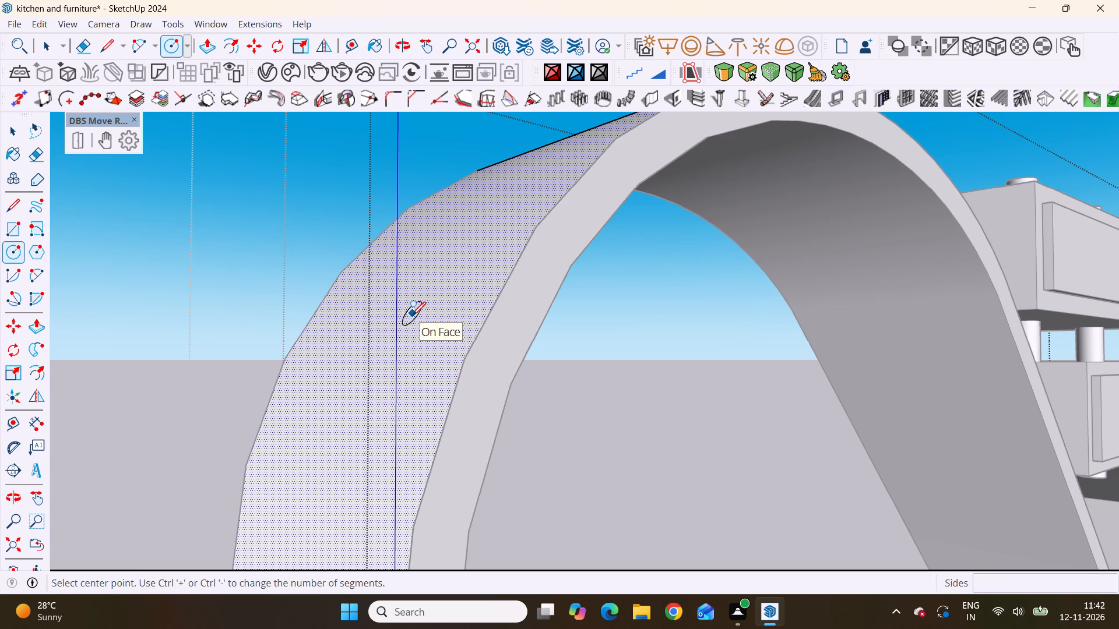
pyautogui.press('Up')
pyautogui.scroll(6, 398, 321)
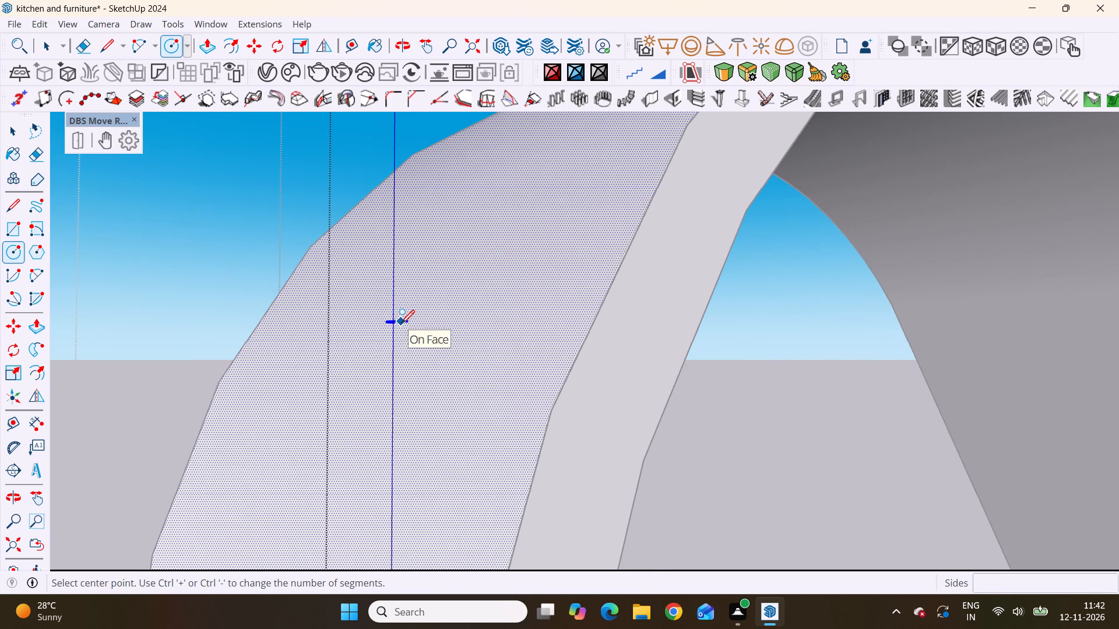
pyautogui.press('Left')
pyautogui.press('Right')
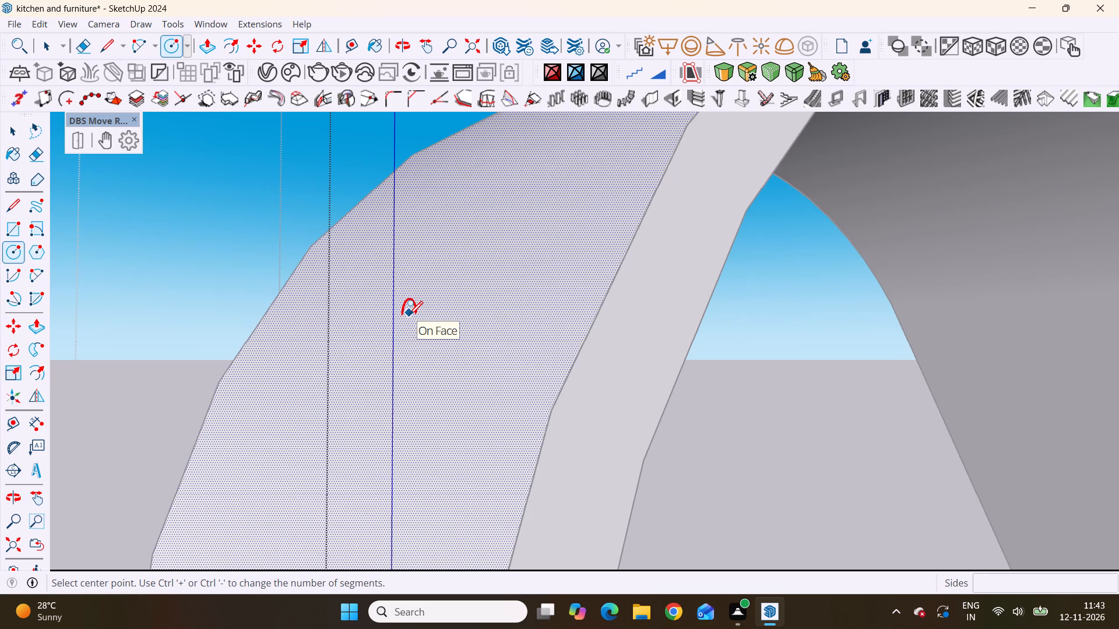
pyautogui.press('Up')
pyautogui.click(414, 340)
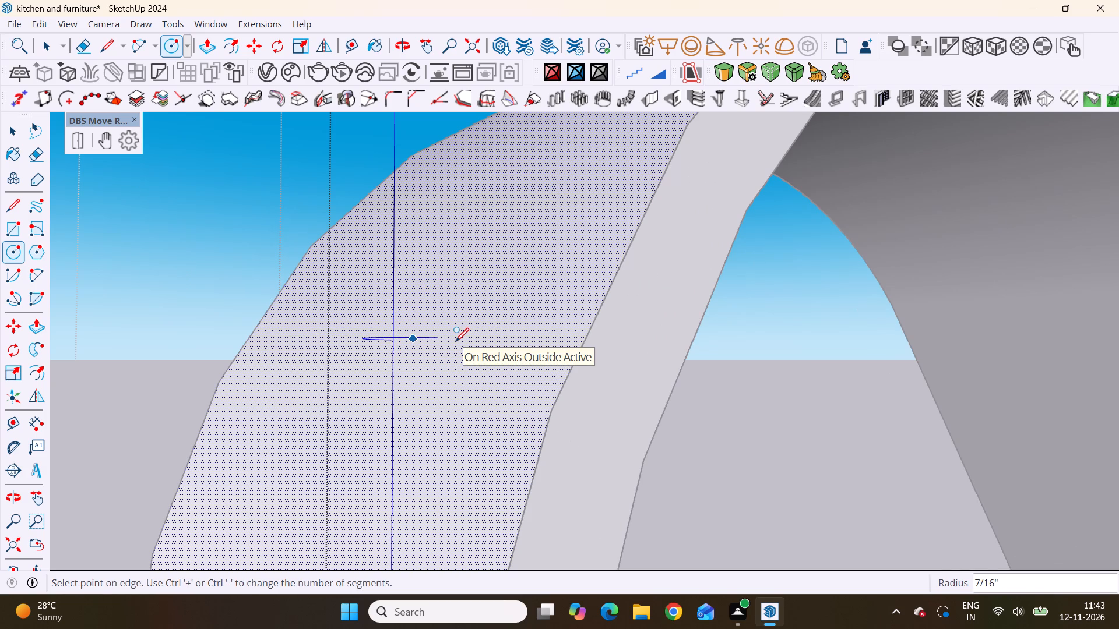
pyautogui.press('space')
# Examine the console's curved loop and its outer shoulder face from several angles against the drawers and reference photo.
pyautogui.tripleClick(448, 346)
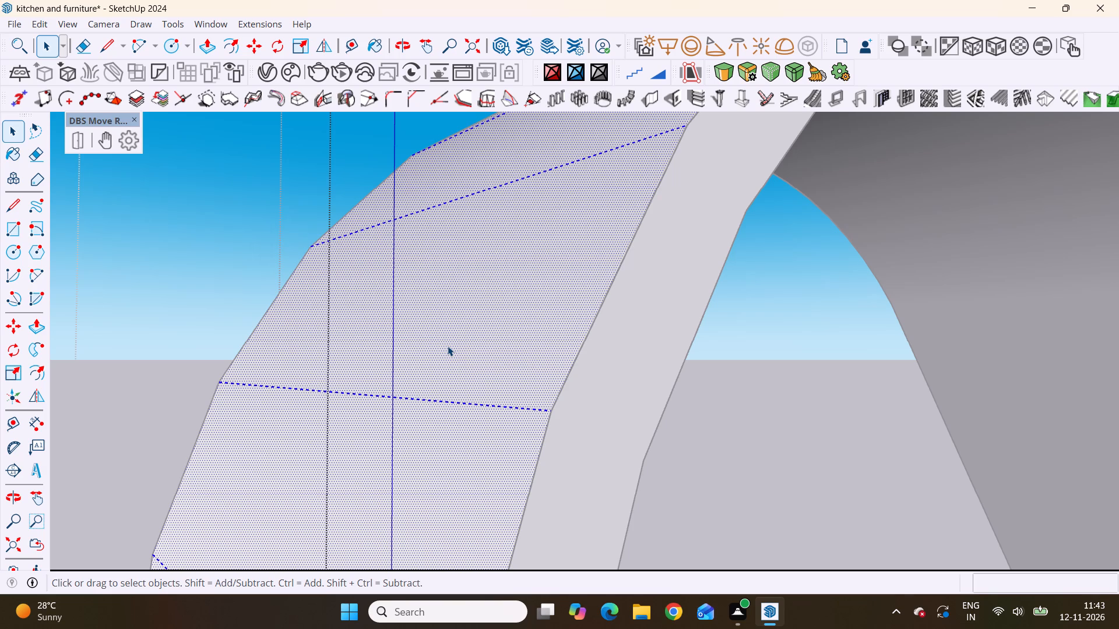
pyautogui.scroll(-19, 437, 347)
pyautogui.moveTo(417, 363); pyautogui.dragTo(405, 380, button='middle')
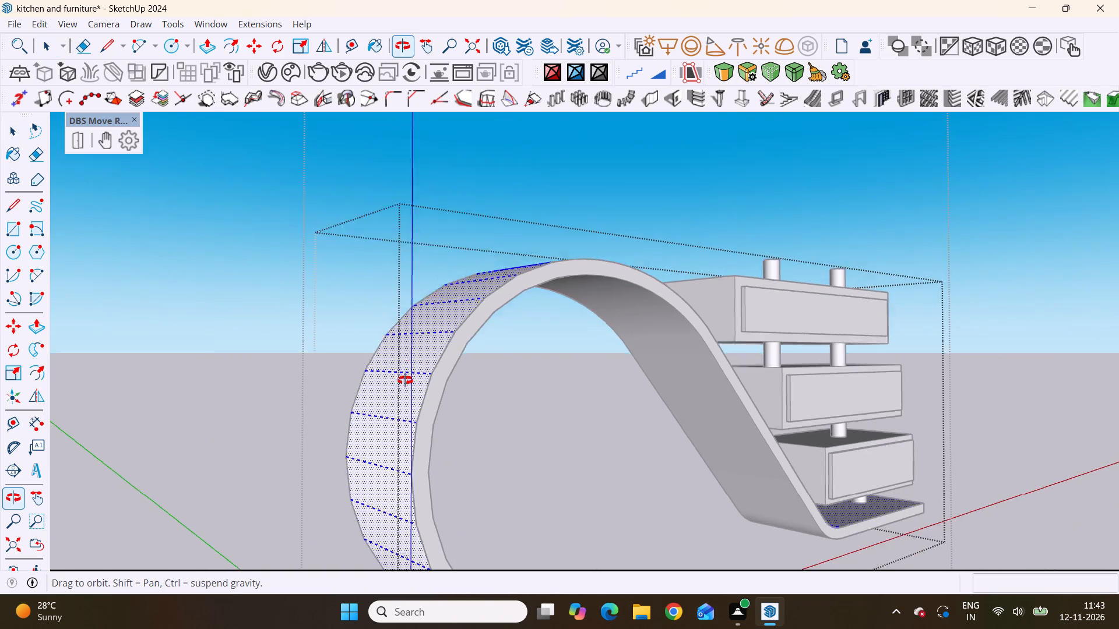
pyautogui.moveTo(405, 380); pyautogui.dragTo(380, 513, button='middle')
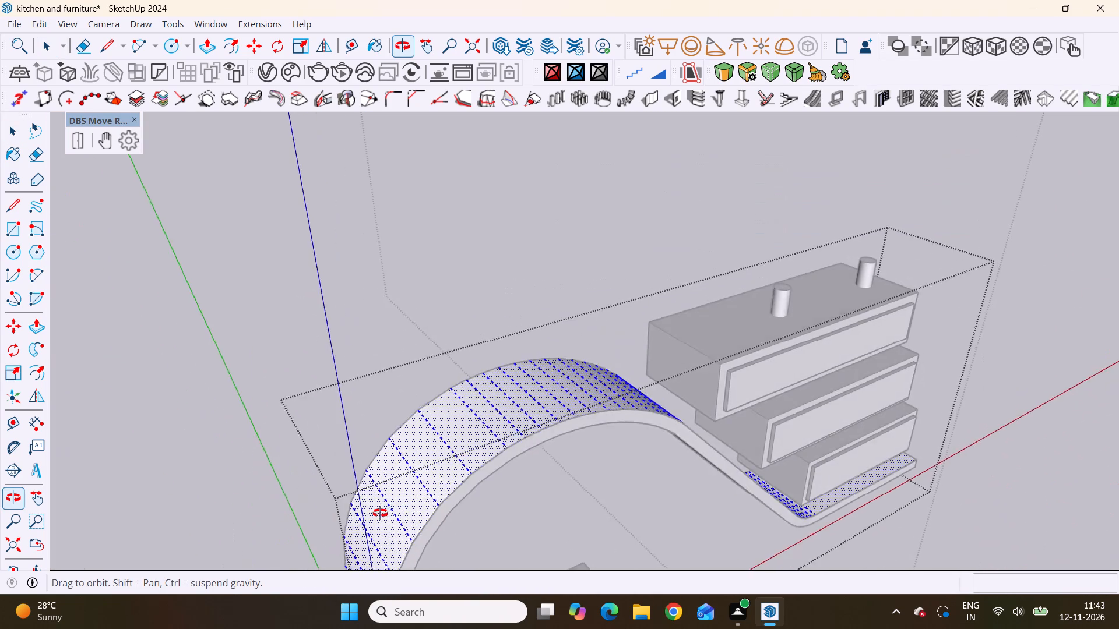
pyautogui.moveTo(380, 513); pyautogui.dragTo(424, 422, button='middle')
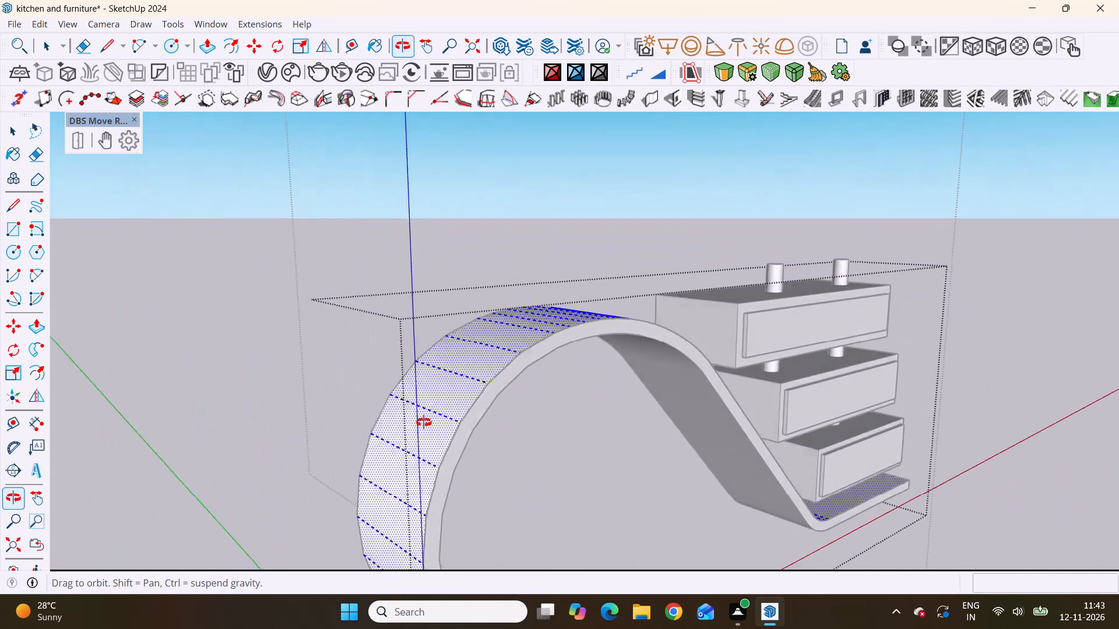
pyautogui.moveTo(424, 422); pyautogui.dragTo(262, 368, button='middle')
pyautogui.scroll(-2, 262, 369)
pyautogui.scroll(13, 265, 343)
pyautogui.moveTo(304, 338); pyautogui.dragTo(483, 410, button='middle')
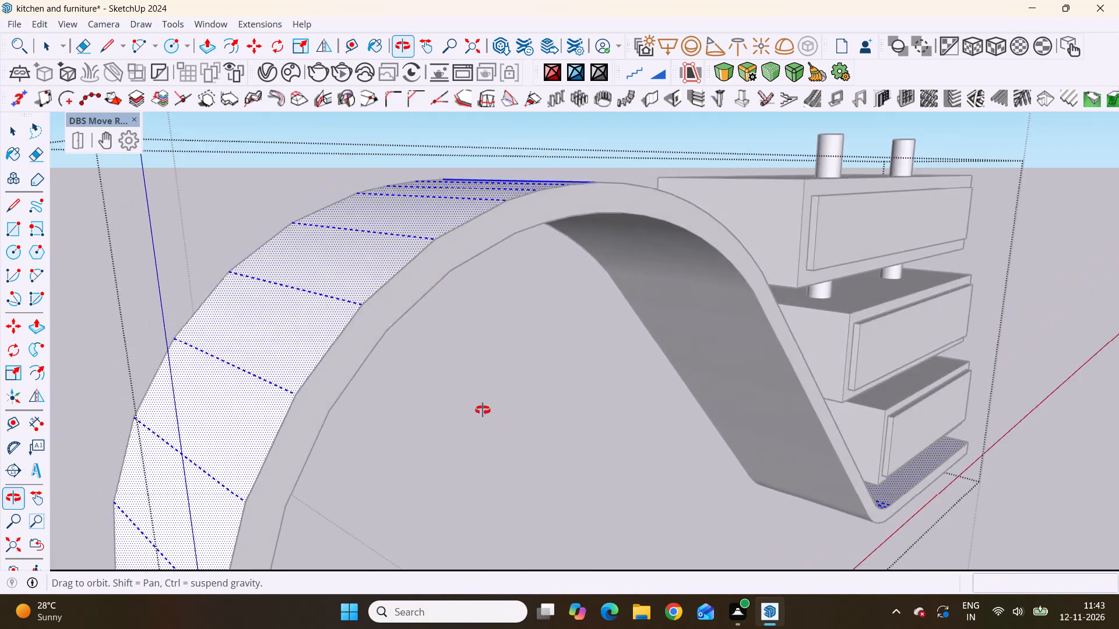
pyautogui.moveTo(483, 410); pyautogui.dragTo(280, 342, button='middle')
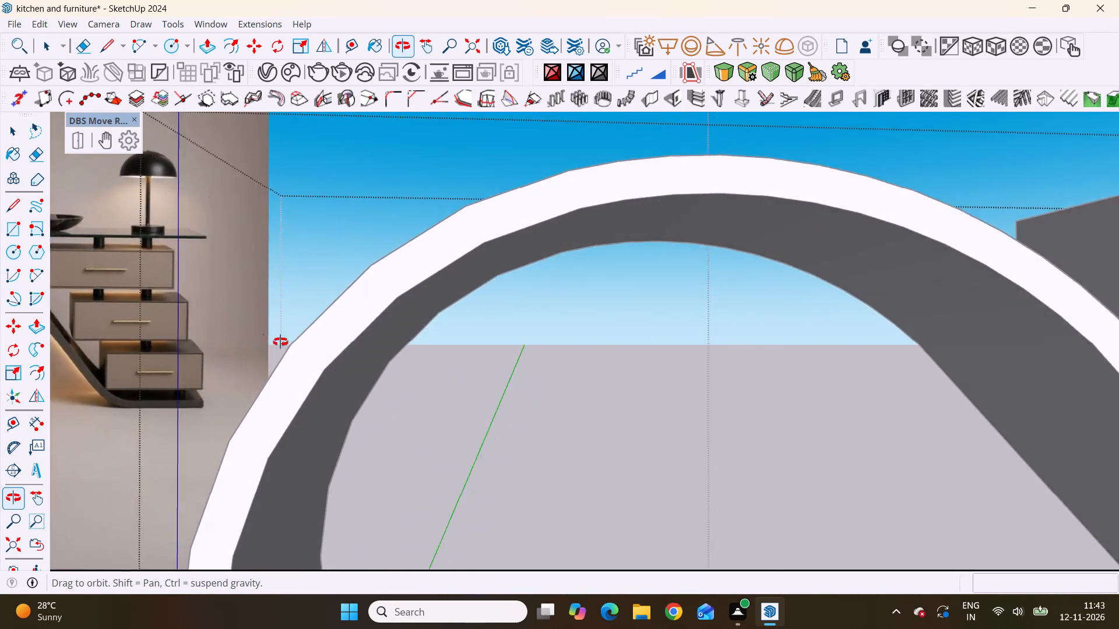
pyautogui.moveTo(280, 342); pyautogui.dragTo(348, 358, button='middle')
pyautogui.scroll(-2, 341, 356)
pyautogui.scroll(-9, 401, 365)
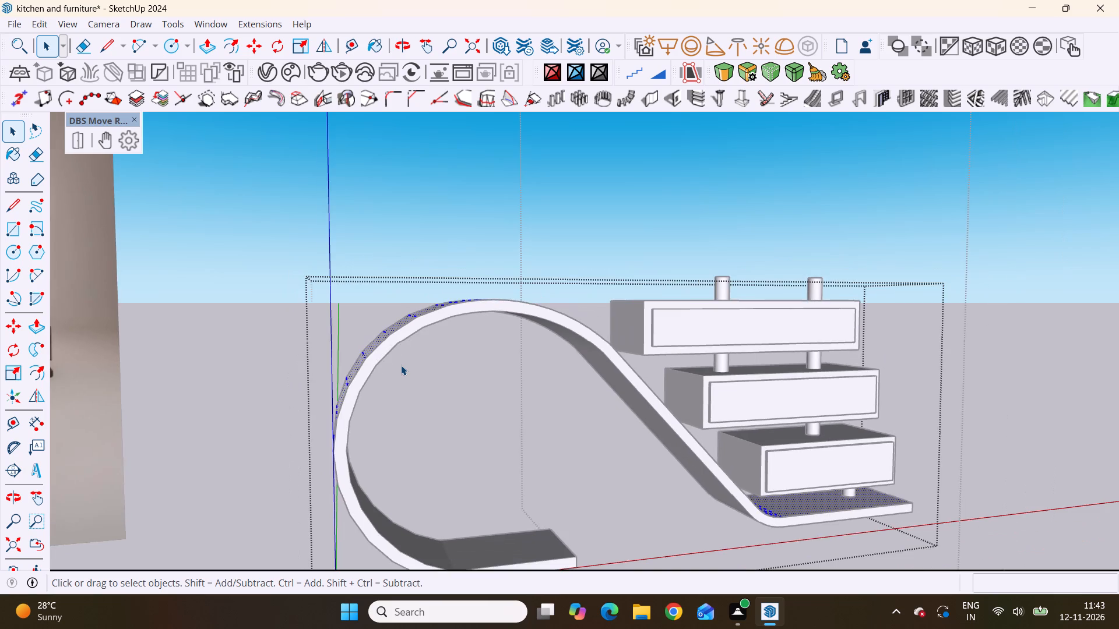
pyautogui.scroll(-4, 401, 365)
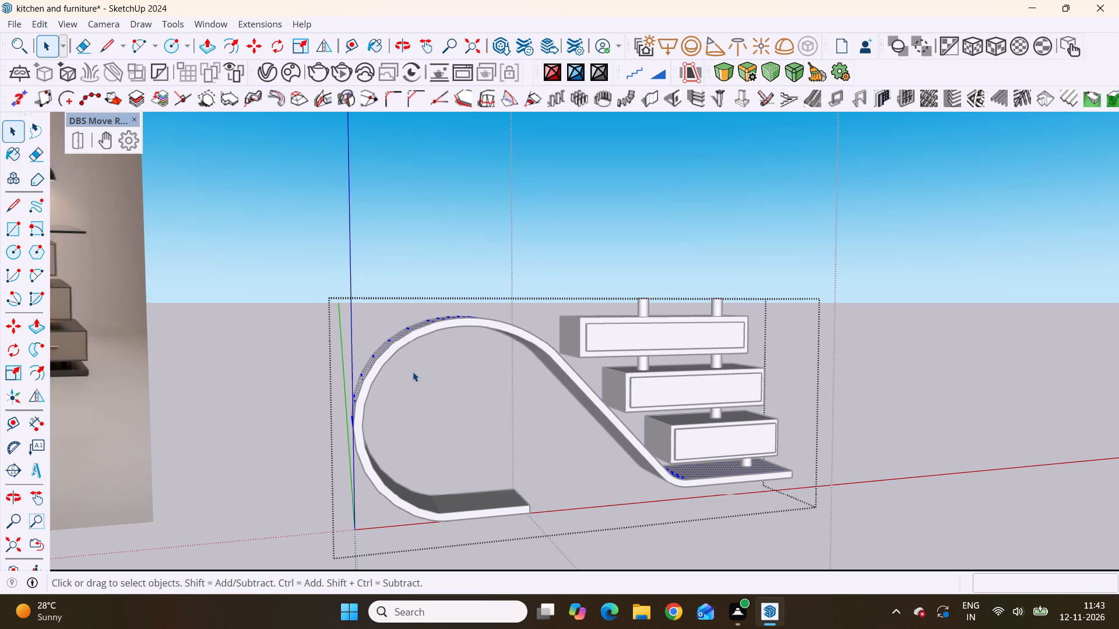
pyautogui.scroll(-7, 576, 358)
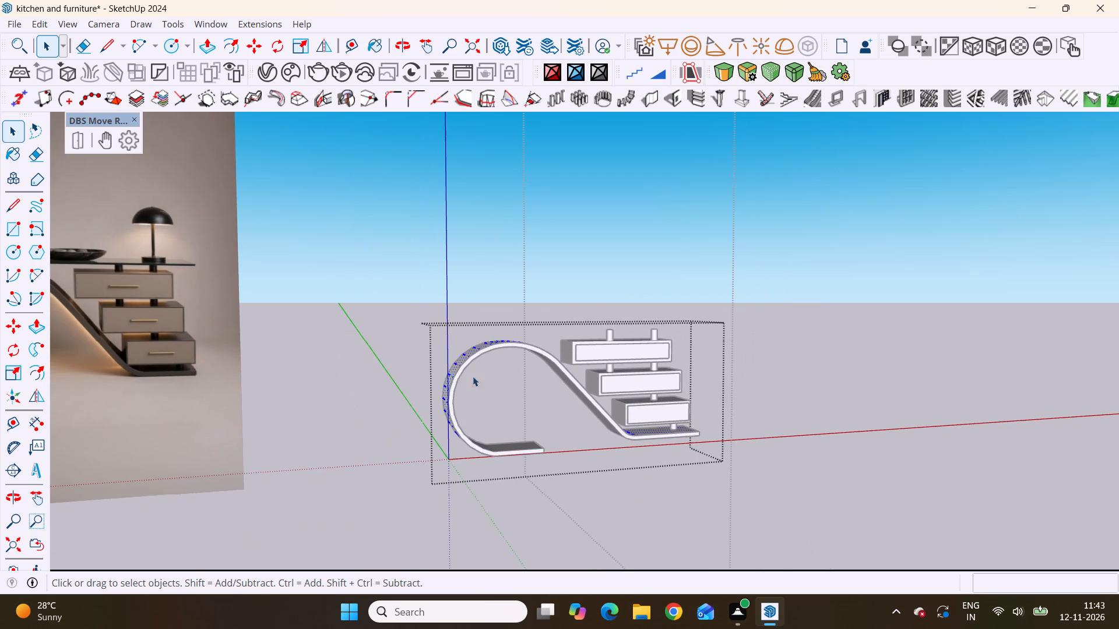
pyautogui.moveTo(477, 377); pyautogui.dragTo(496, 417, button='middle')
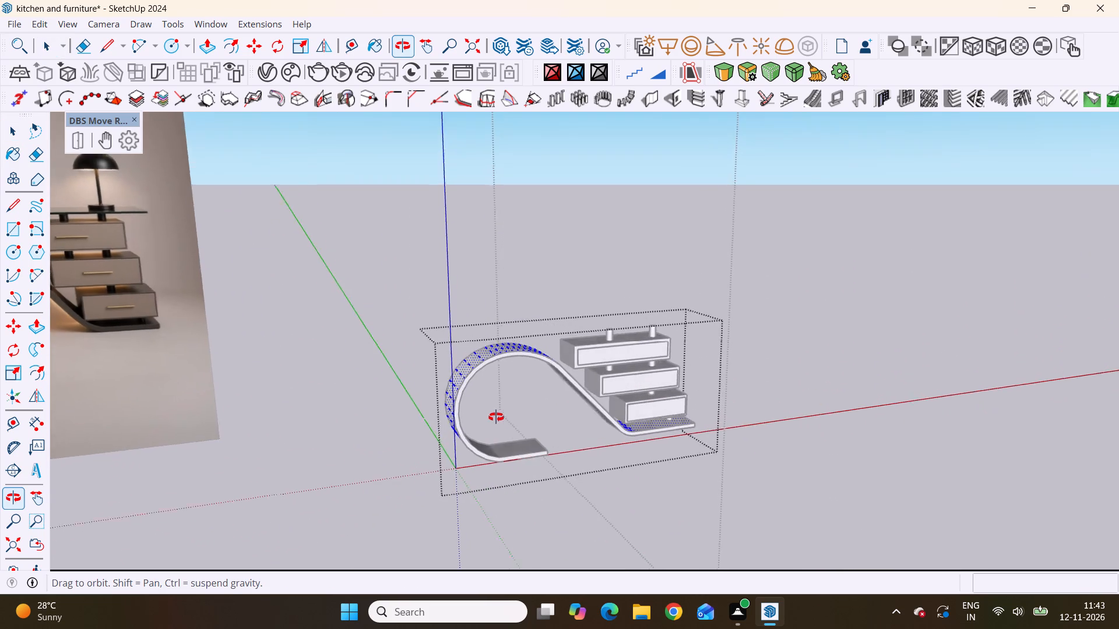
pyautogui.moveTo(496, 417); pyautogui.dragTo(467, 396, button='middle')
pyautogui.scroll(14, 423, 377)
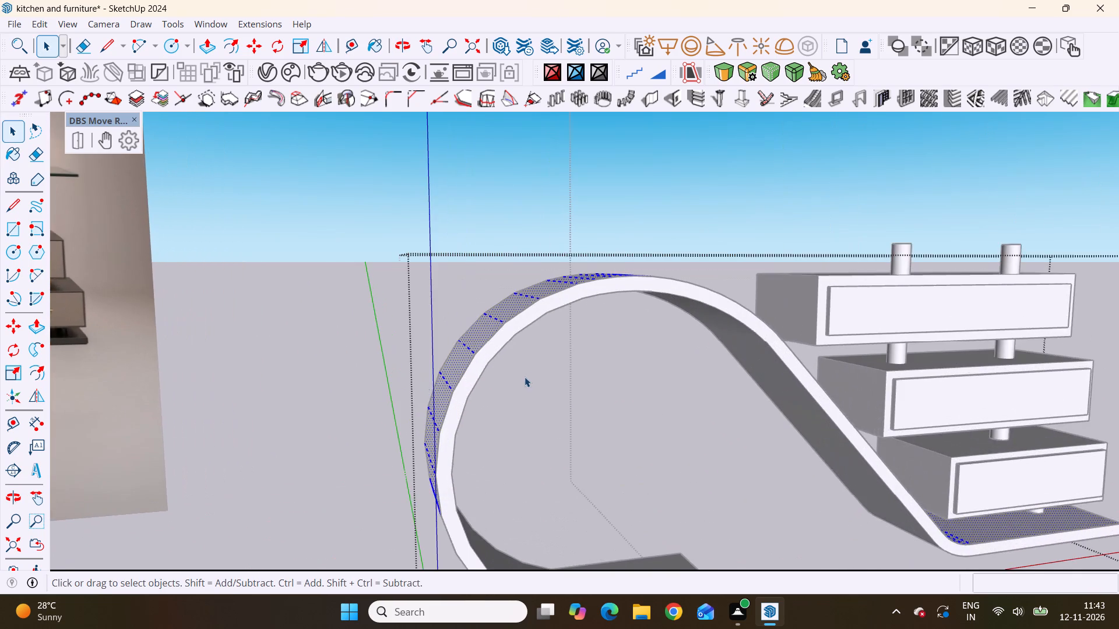
pyautogui.scroll(2, 337, 384)
pyautogui.scroll(3, 471, 388)
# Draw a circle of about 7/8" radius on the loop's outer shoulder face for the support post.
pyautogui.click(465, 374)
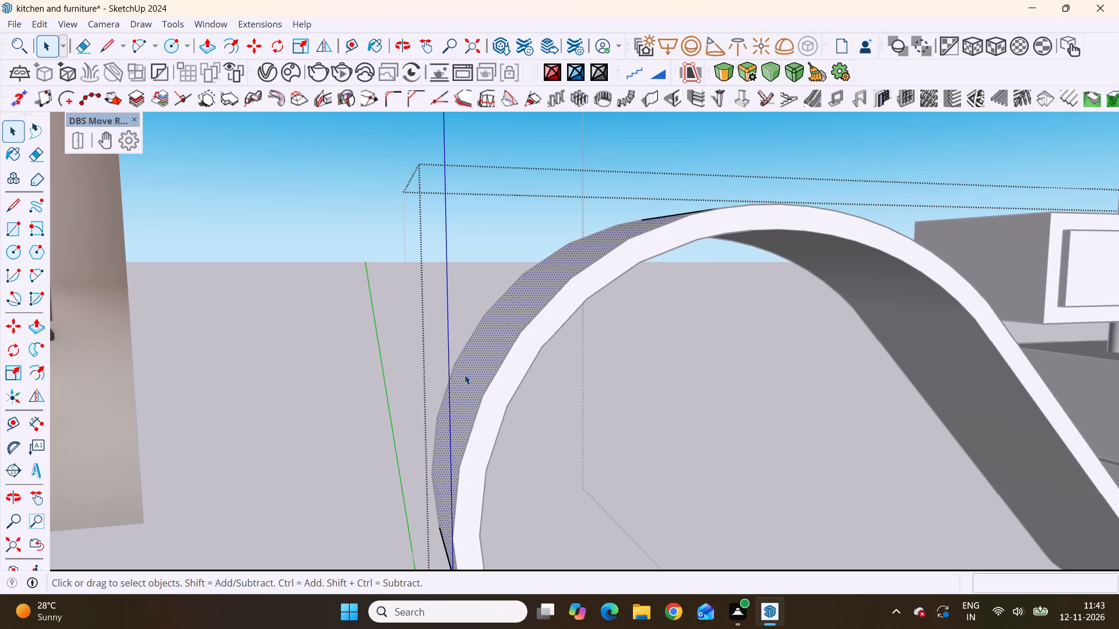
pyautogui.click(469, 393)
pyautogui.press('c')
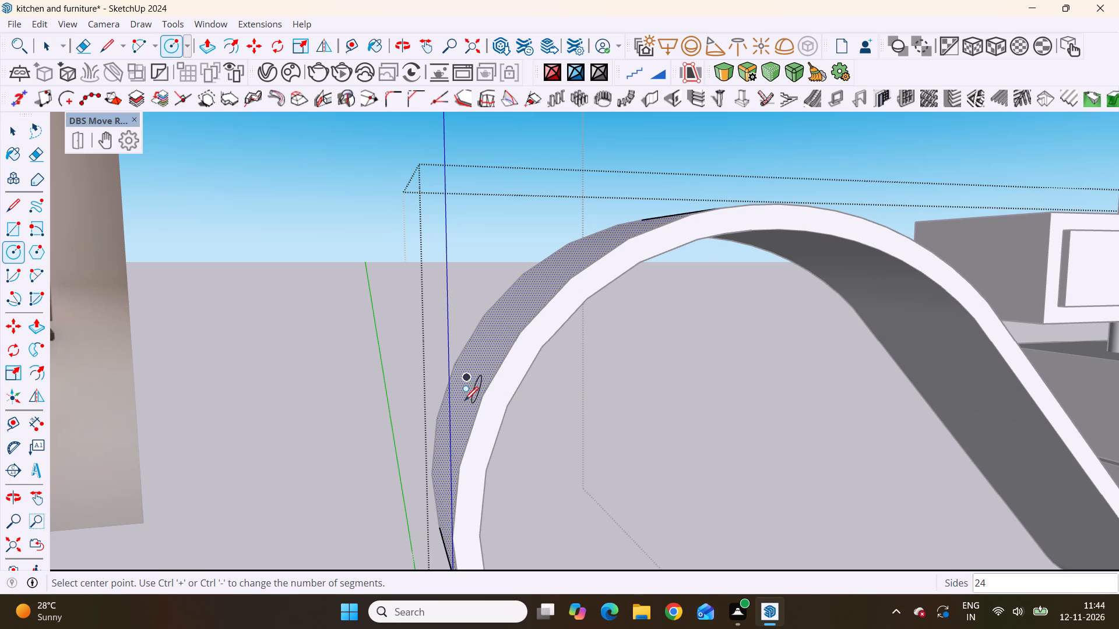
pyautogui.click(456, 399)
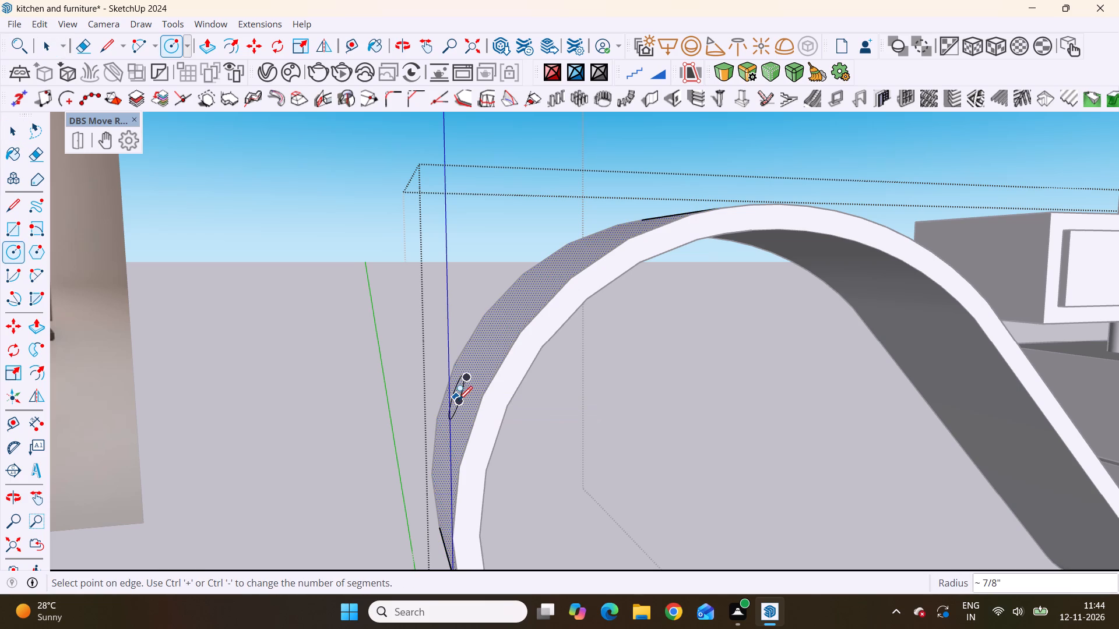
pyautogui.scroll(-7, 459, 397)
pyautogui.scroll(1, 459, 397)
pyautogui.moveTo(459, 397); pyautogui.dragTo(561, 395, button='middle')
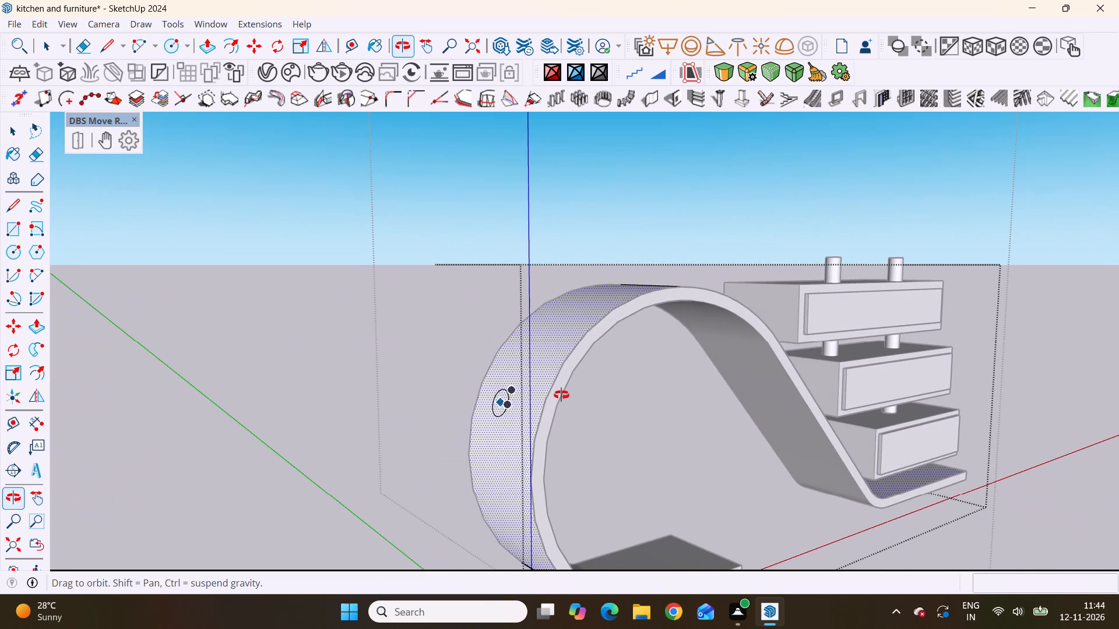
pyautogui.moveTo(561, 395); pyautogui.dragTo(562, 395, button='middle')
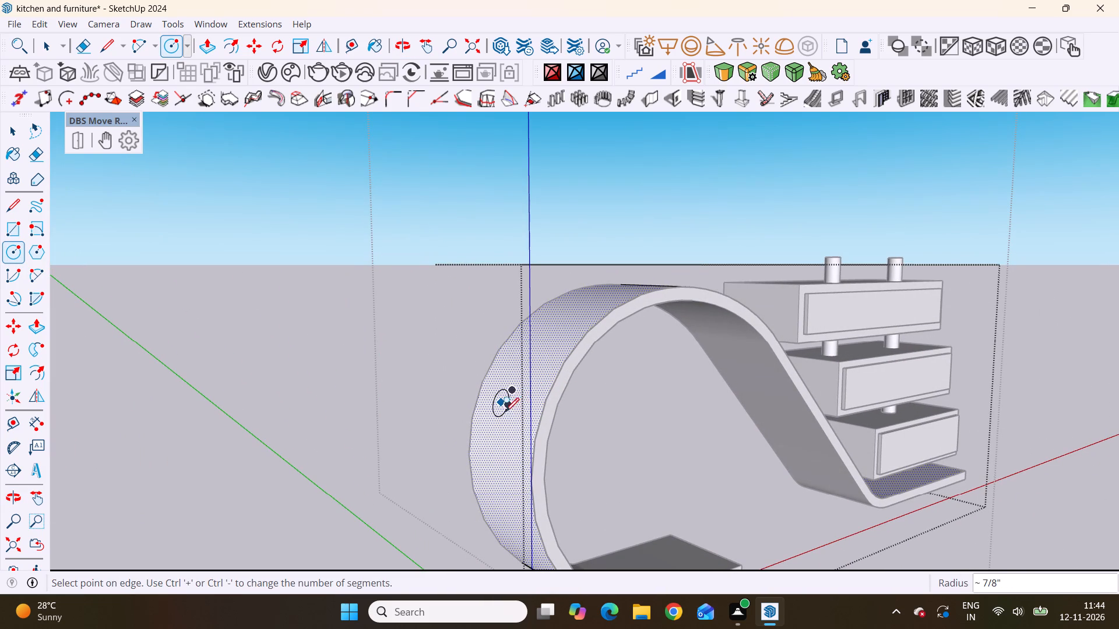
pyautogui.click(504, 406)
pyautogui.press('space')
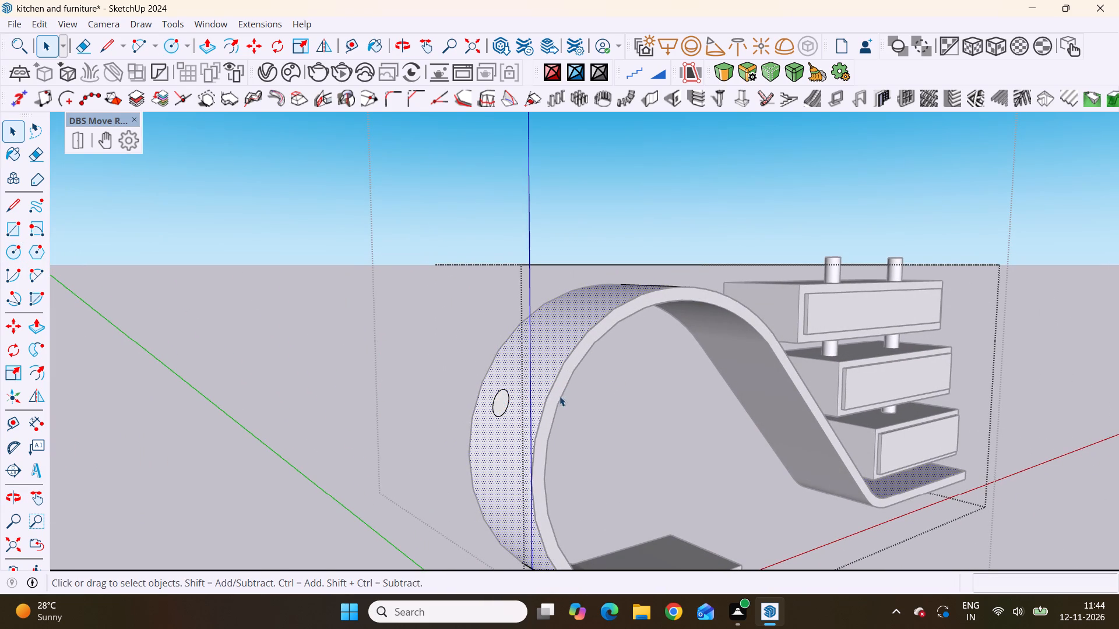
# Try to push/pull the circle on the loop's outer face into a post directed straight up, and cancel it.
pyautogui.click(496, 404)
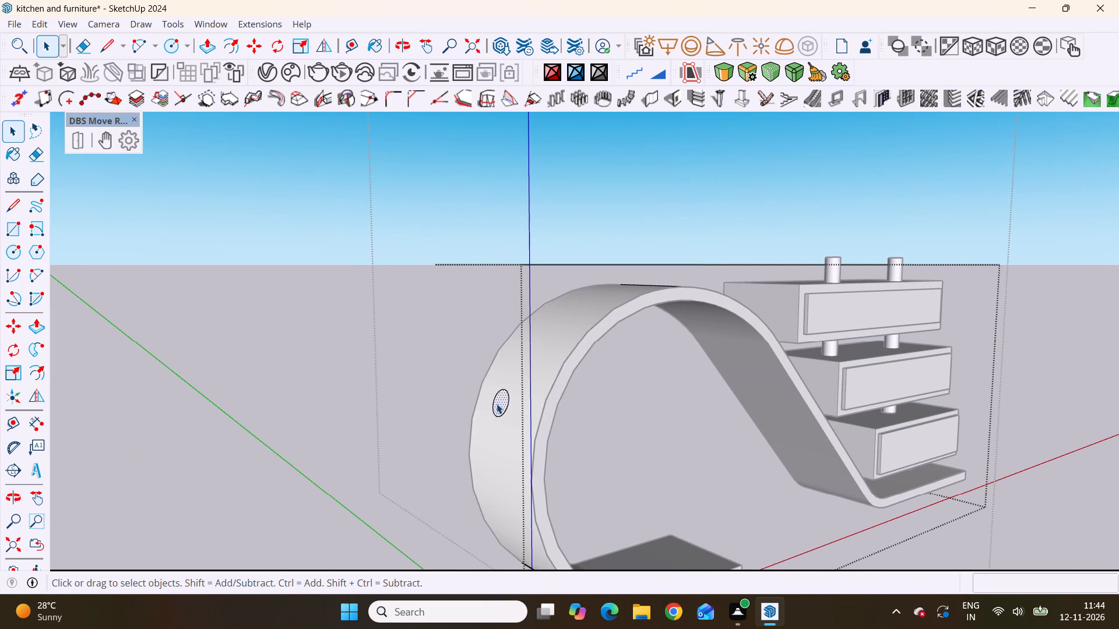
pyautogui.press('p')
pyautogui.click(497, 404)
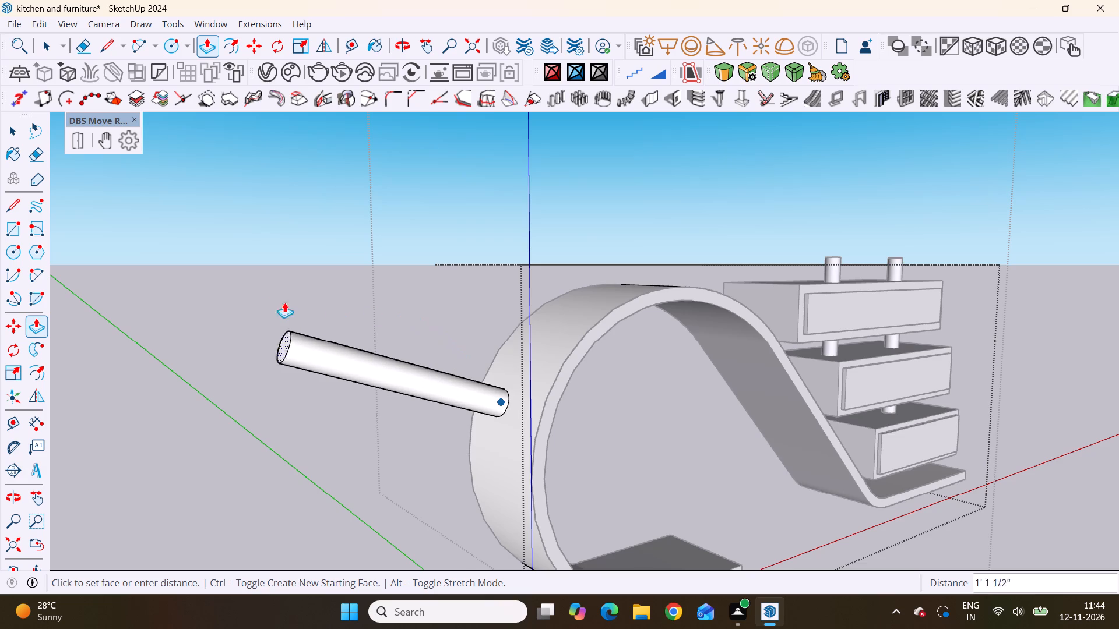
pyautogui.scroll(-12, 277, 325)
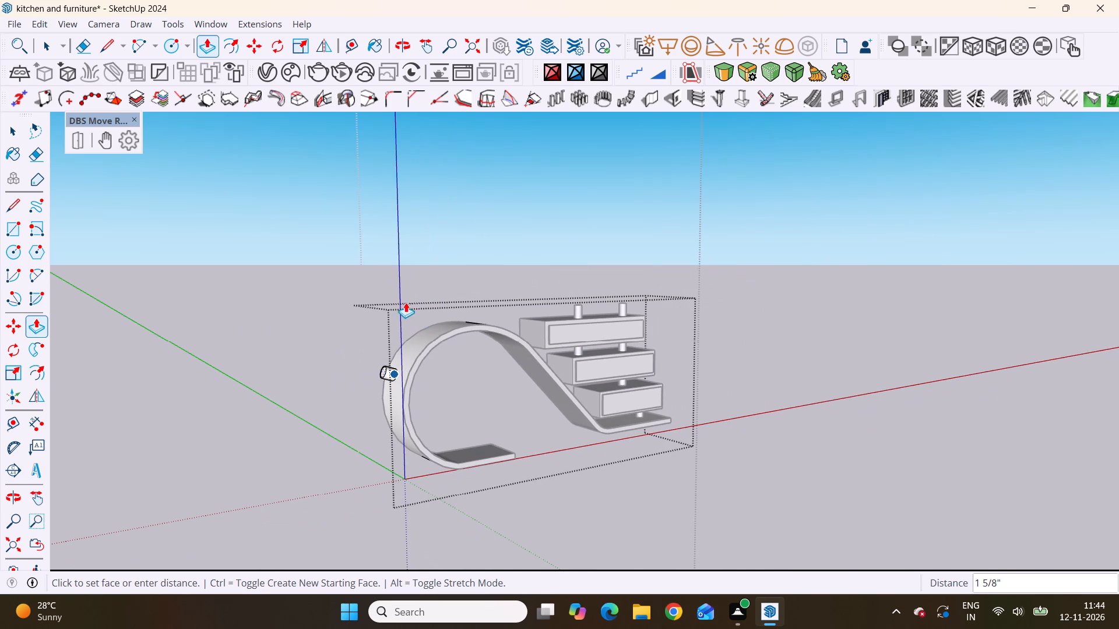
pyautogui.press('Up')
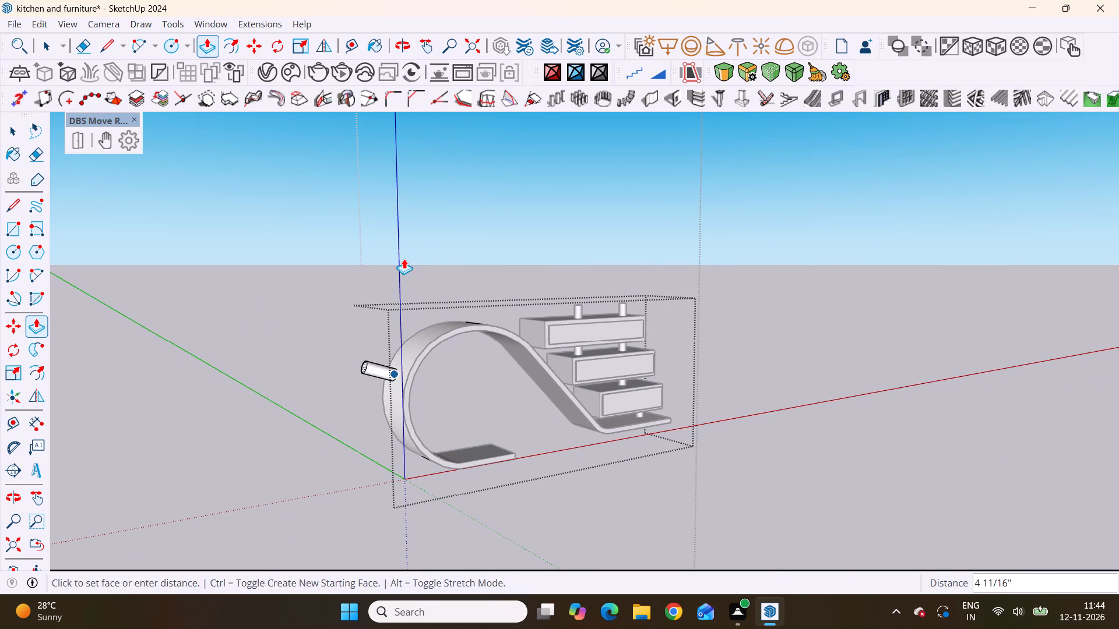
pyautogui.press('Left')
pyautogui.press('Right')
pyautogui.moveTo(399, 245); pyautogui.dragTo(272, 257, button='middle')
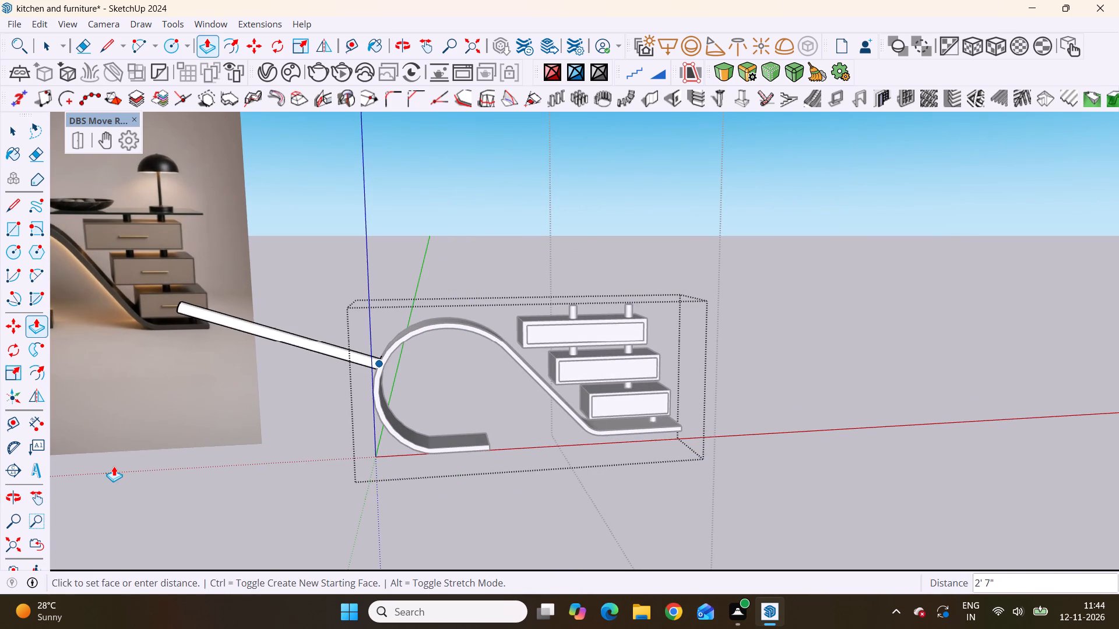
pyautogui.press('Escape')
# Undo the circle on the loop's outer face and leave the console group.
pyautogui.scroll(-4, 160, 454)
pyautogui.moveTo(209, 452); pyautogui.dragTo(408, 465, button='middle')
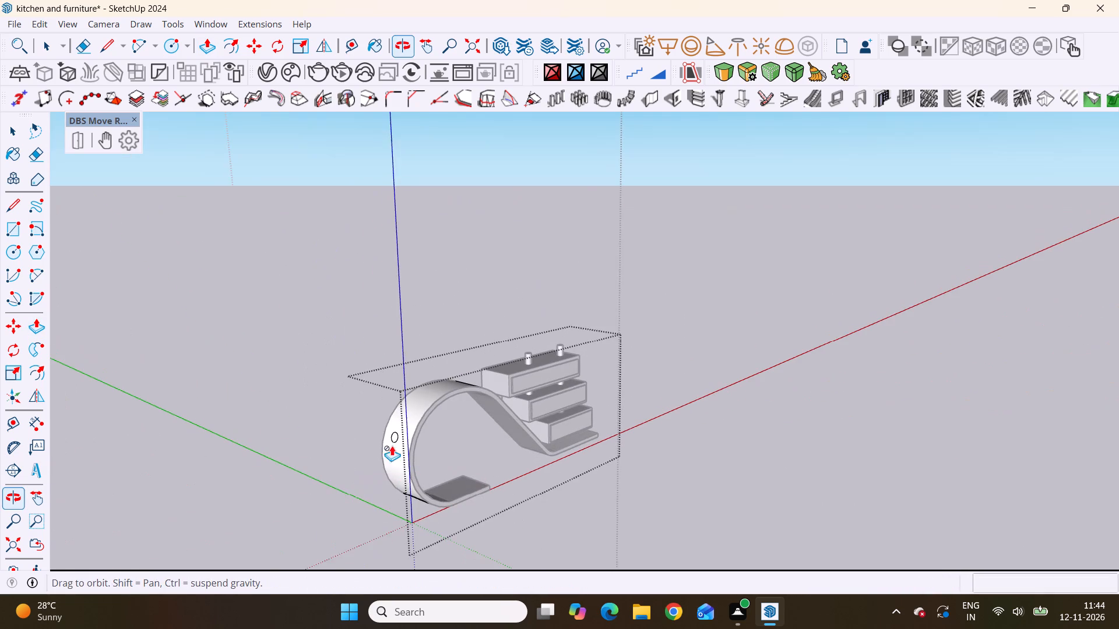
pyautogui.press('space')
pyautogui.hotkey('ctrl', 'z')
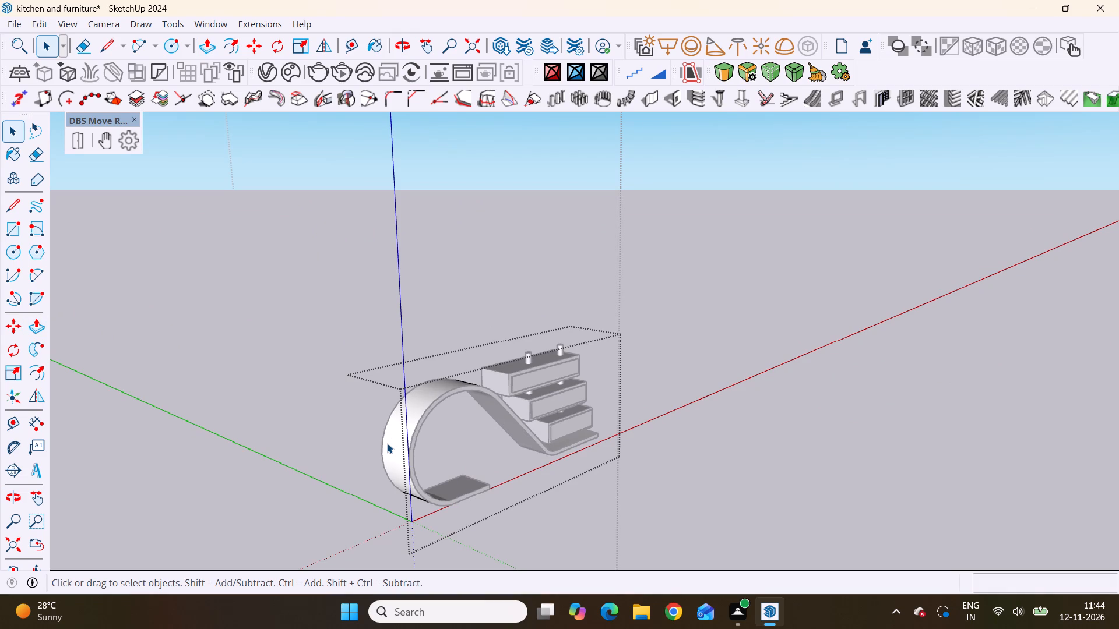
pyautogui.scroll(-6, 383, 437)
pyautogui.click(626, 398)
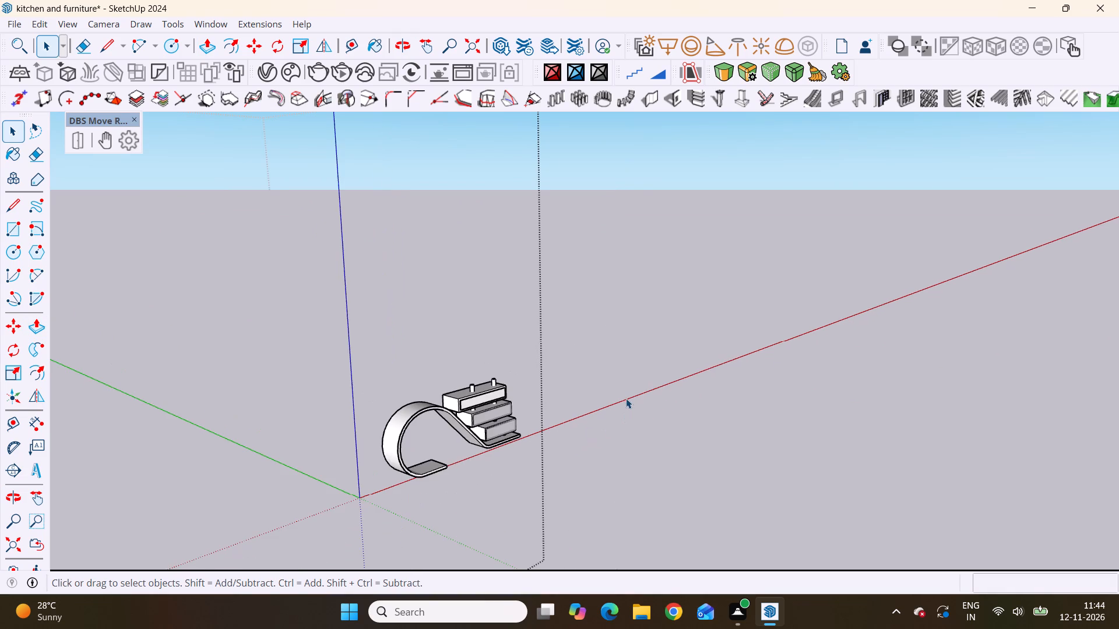
# Study the support post between loop and top in the reference photo and compare it with the modelled console.
pyautogui.moveTo(502, 440); pyautogui.dragTo(283, 367, button='middle')
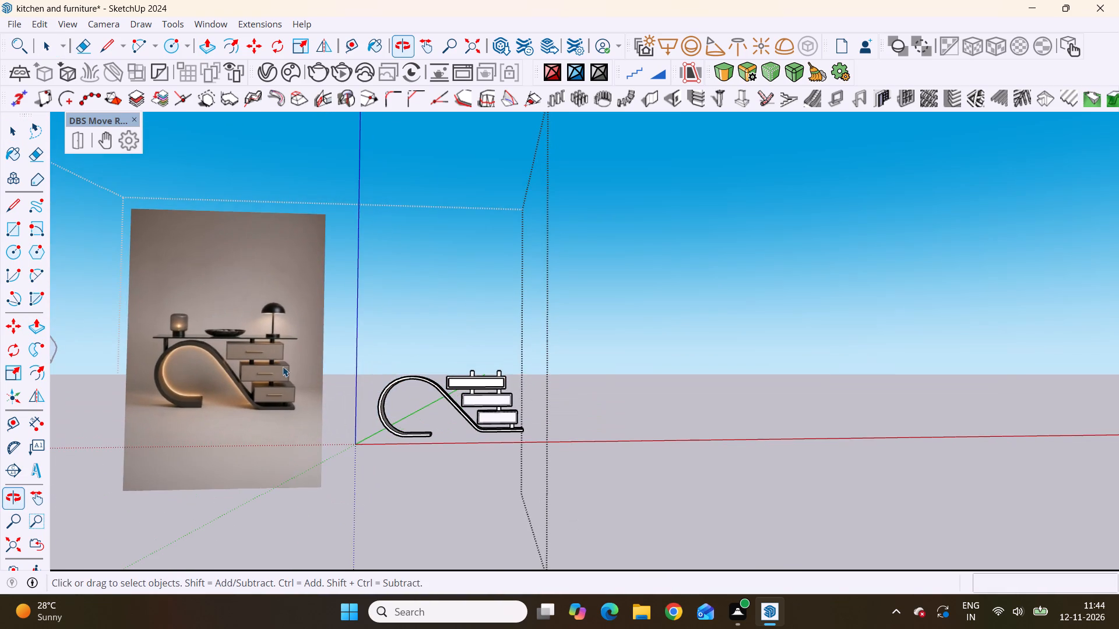
pyautogui.scroll(5, 406, 347)
pyautogui.scroll(2, 420, 415)
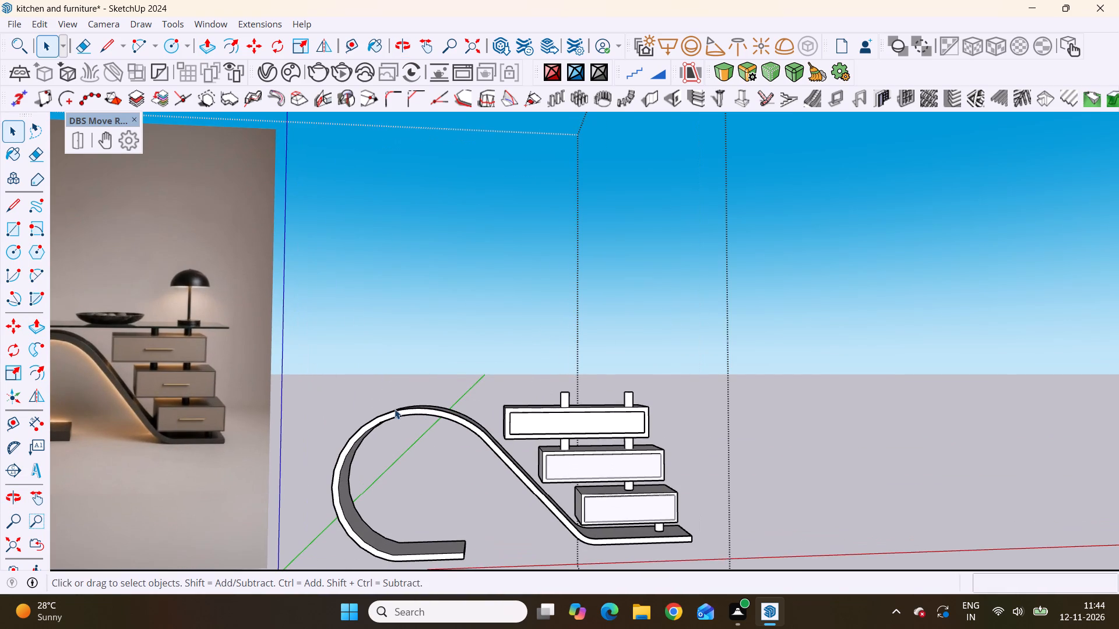
pyautogui.scroll(-9, 390, 407)
pyautogui.scroll(9, 229, 400)
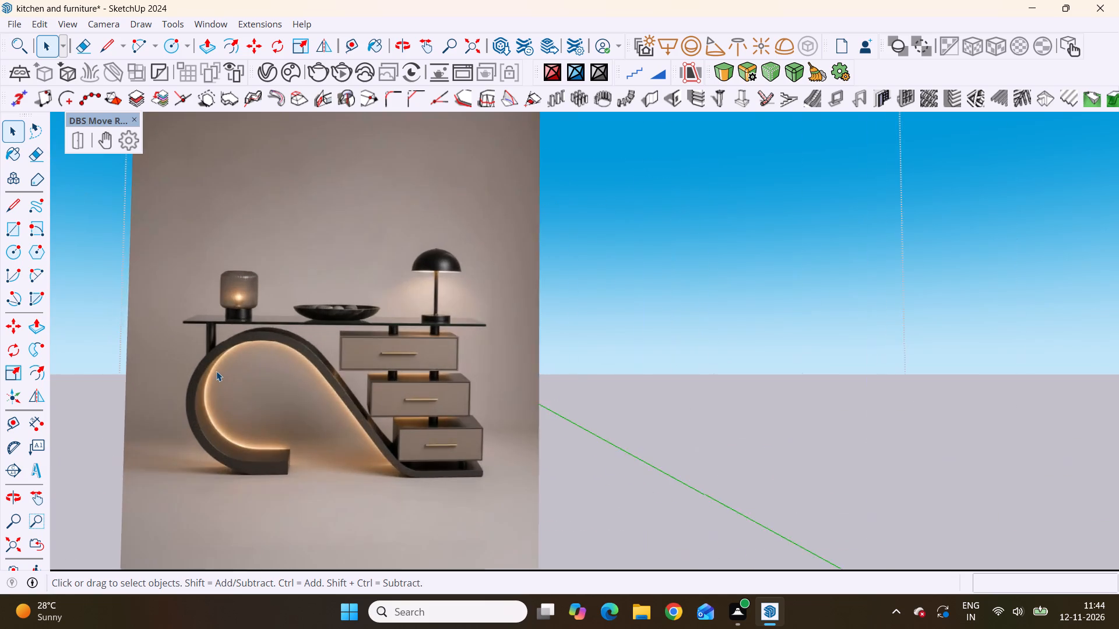
pyautogui.scroll(5, 216, 371)
pyautogui.moveTo(216, 371); pyautogui.dragTo(599, 499, button='middle')
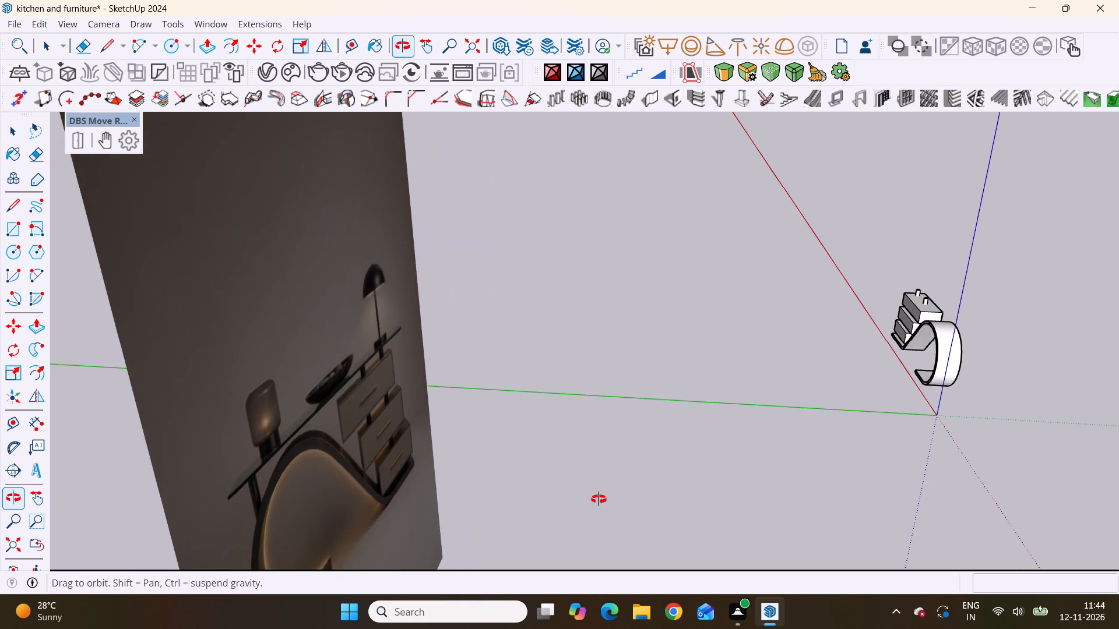
pyautogui.moveTo(599, 499); pyautogui.dragTo(122, 419, button='middle')
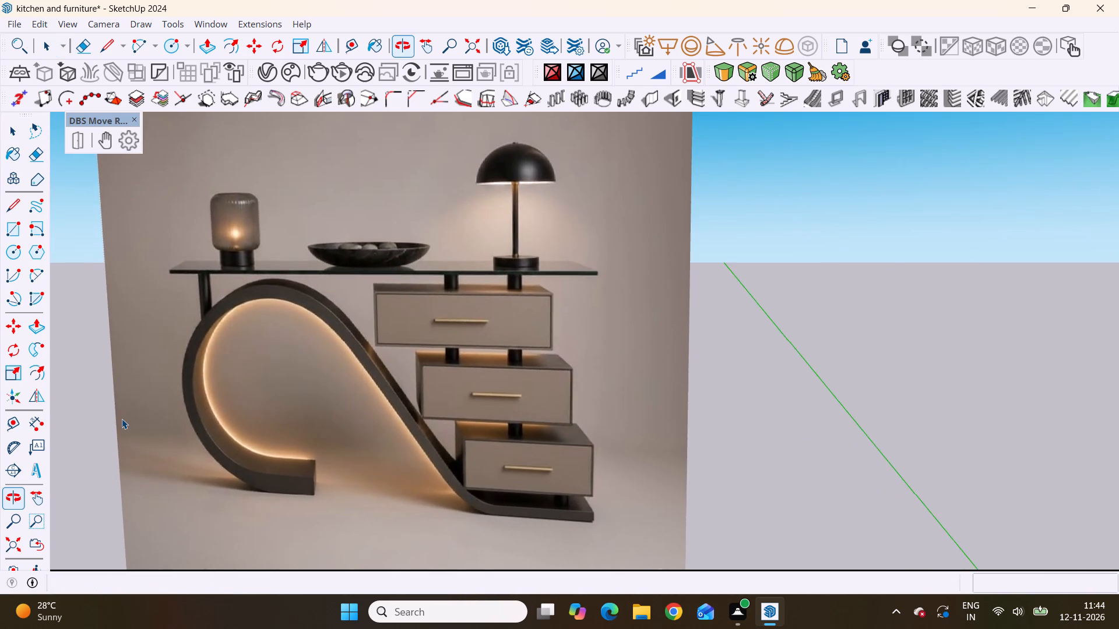
pyautogui.scroll(-19, 122, 419)
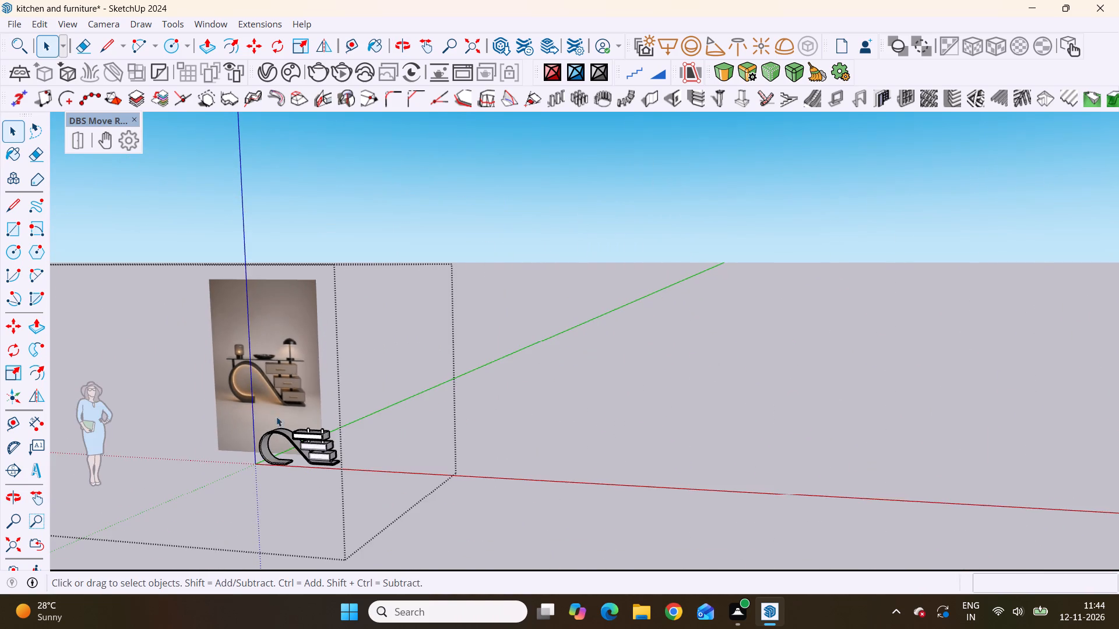
pyautogui.scroll(12, 227, 468)
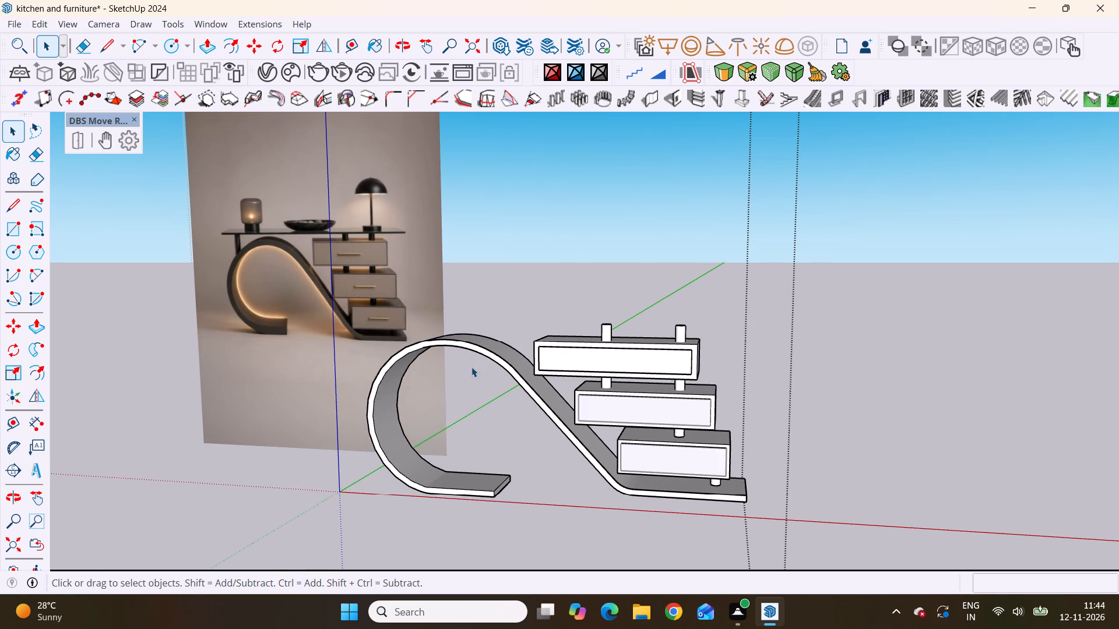
pyautogui.moveTo(465, 362); pyautogui.dragTo(503, 310, button='middle')
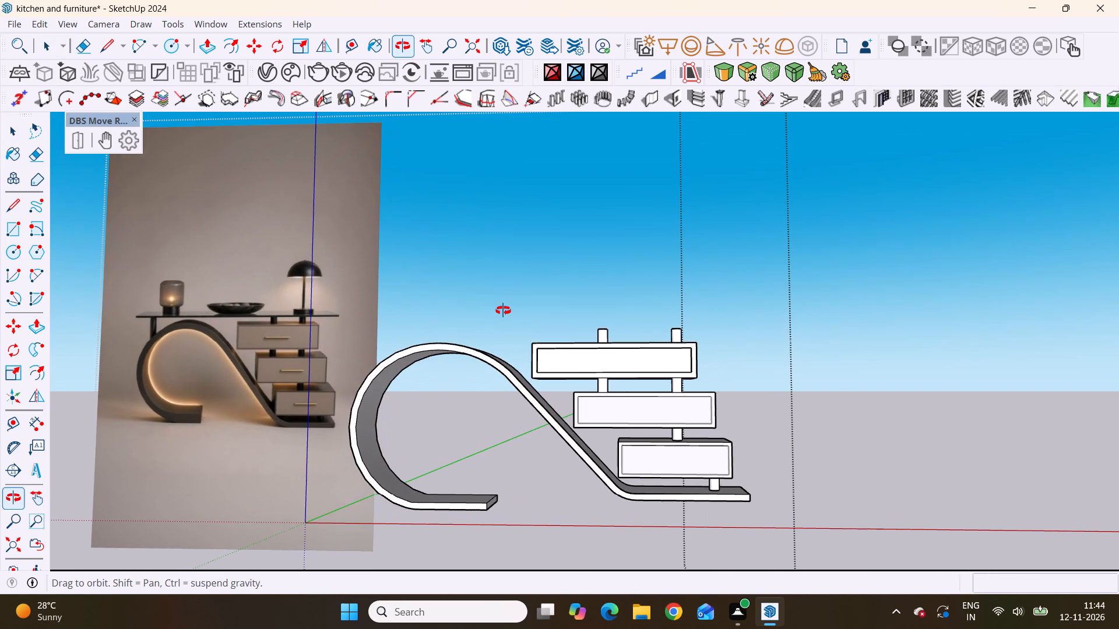
pyautogui.moveTo(503, 310); pyautogui.dragTo(551, 301, button='middle')
pyautogui.scroll(-8, 551, 301)
pyautogui.scroll(2, 475, 340)
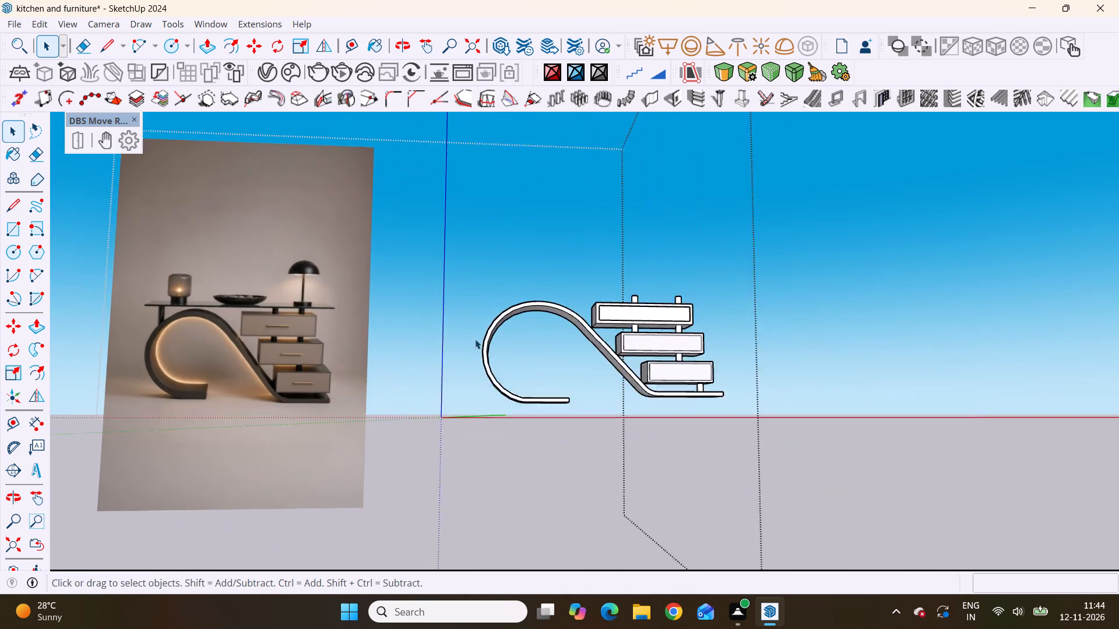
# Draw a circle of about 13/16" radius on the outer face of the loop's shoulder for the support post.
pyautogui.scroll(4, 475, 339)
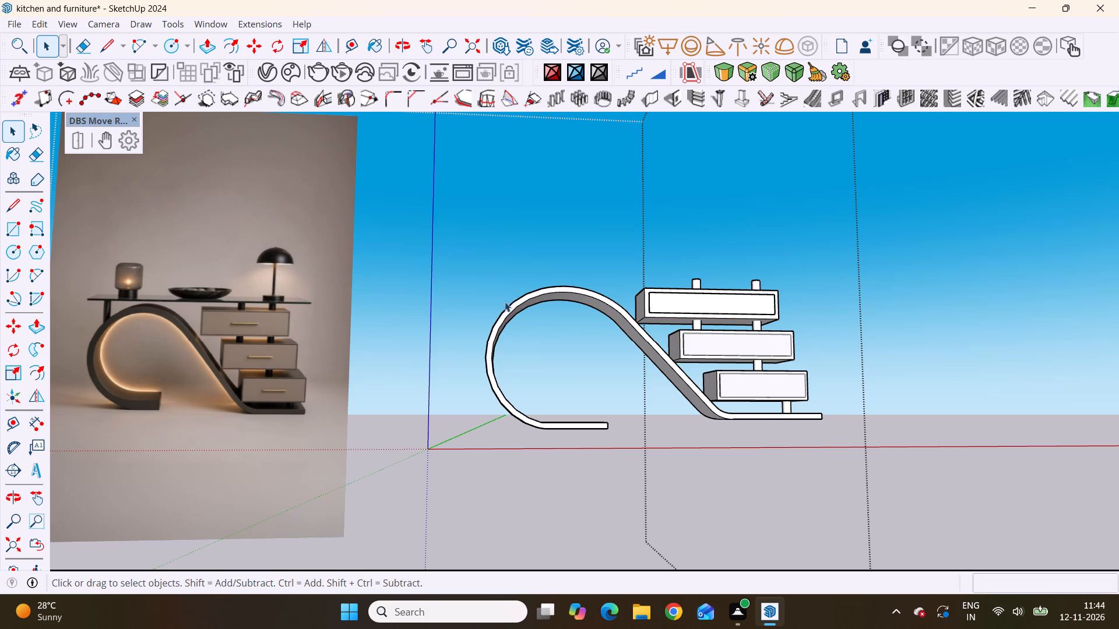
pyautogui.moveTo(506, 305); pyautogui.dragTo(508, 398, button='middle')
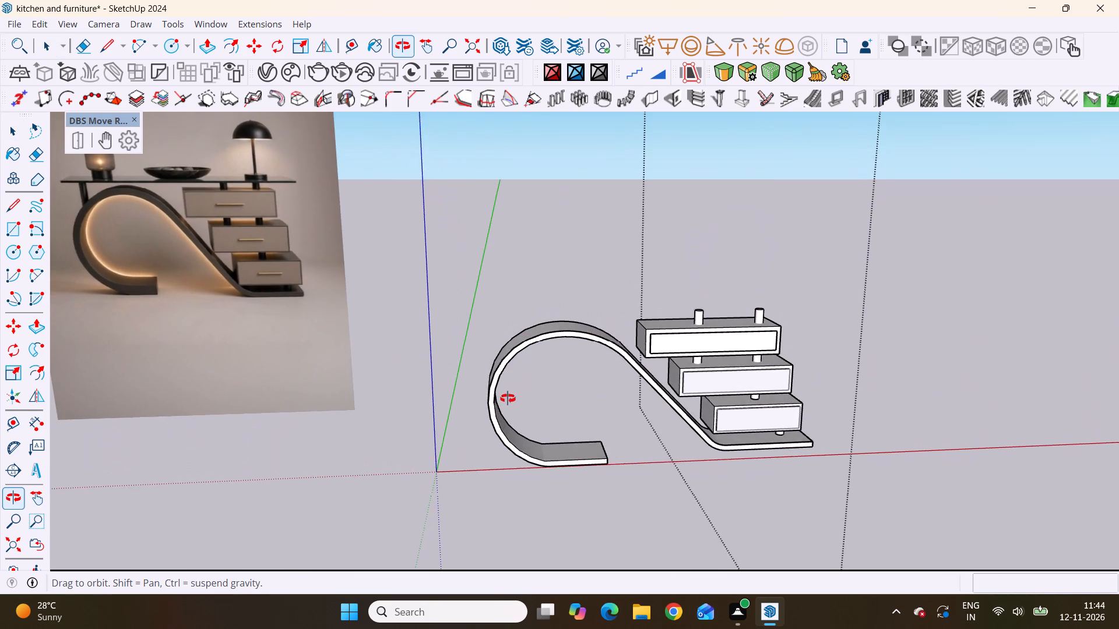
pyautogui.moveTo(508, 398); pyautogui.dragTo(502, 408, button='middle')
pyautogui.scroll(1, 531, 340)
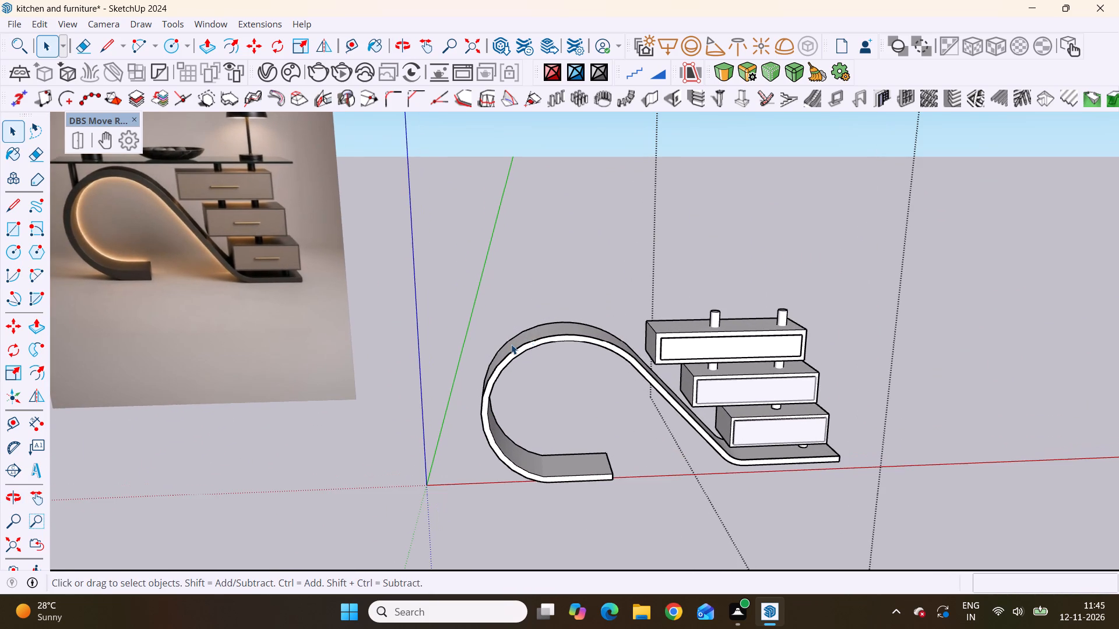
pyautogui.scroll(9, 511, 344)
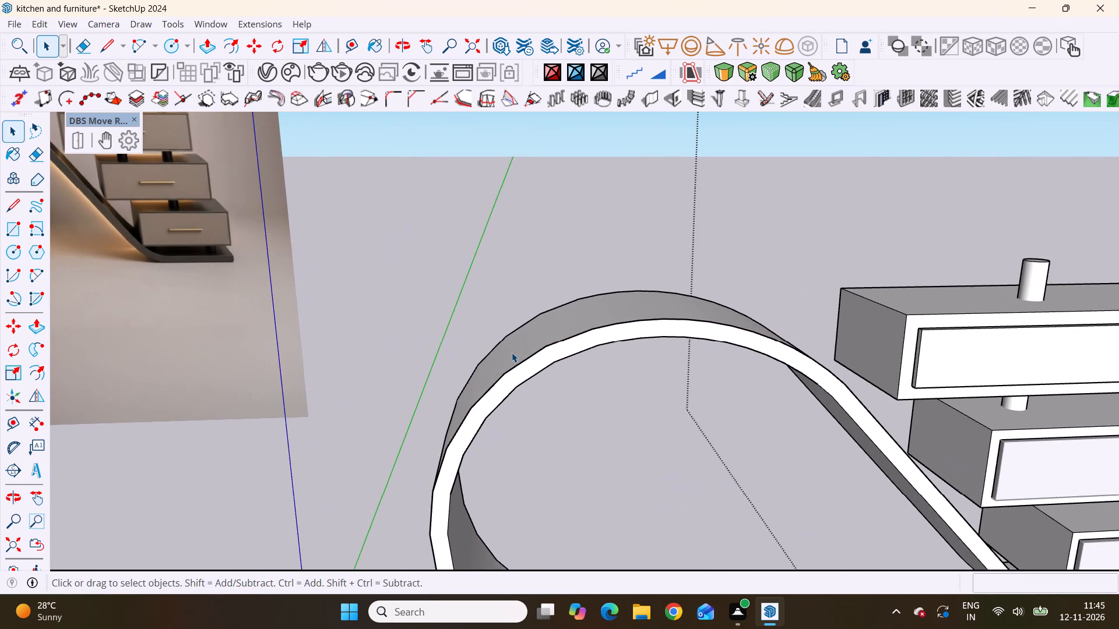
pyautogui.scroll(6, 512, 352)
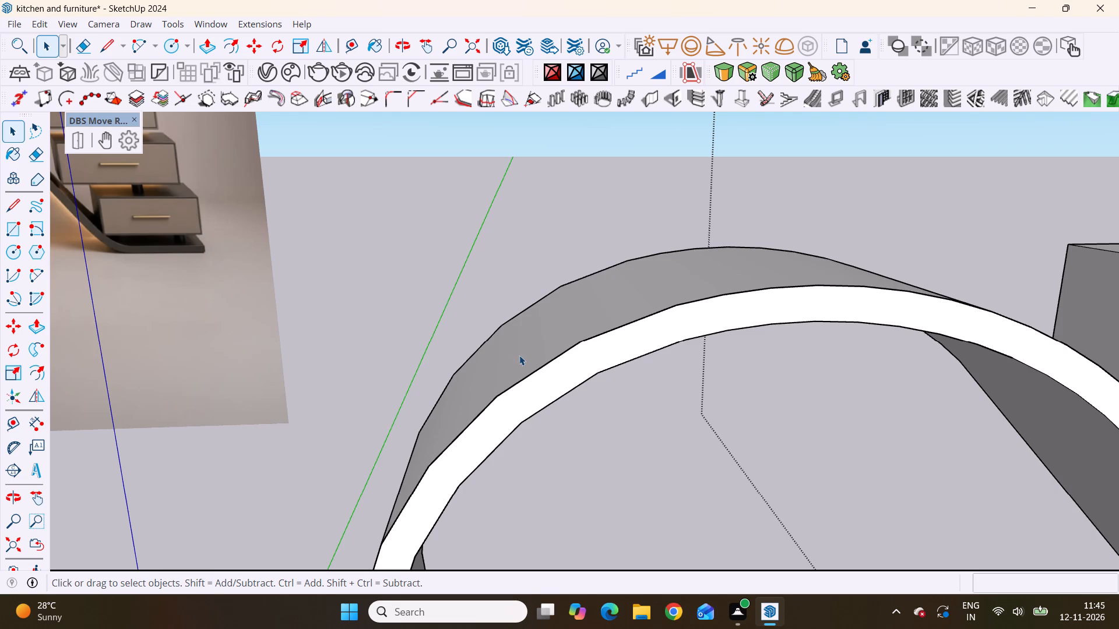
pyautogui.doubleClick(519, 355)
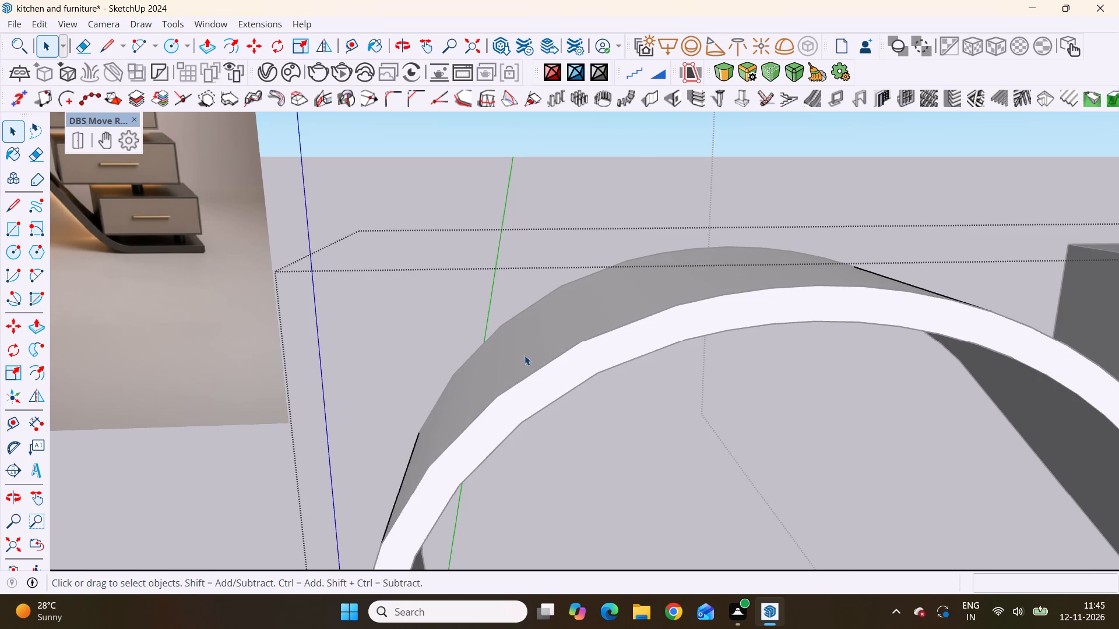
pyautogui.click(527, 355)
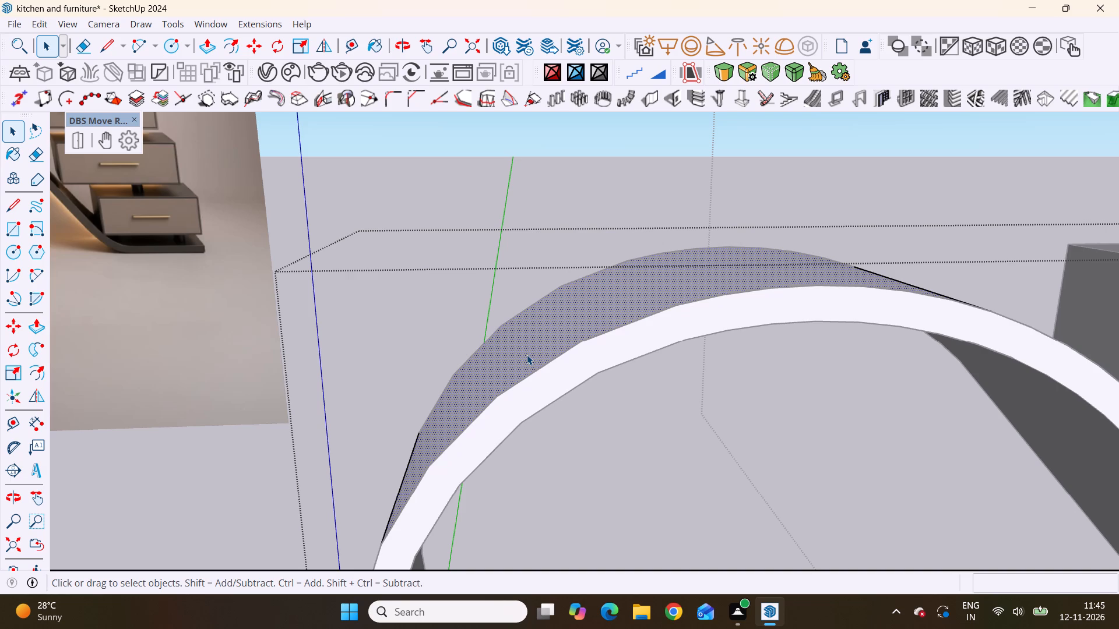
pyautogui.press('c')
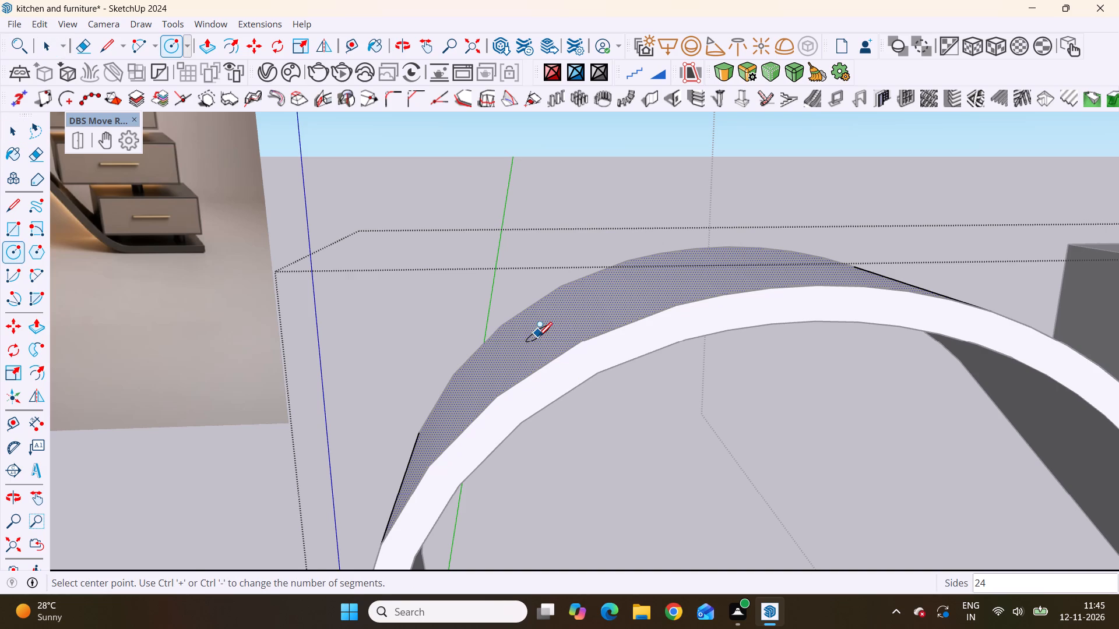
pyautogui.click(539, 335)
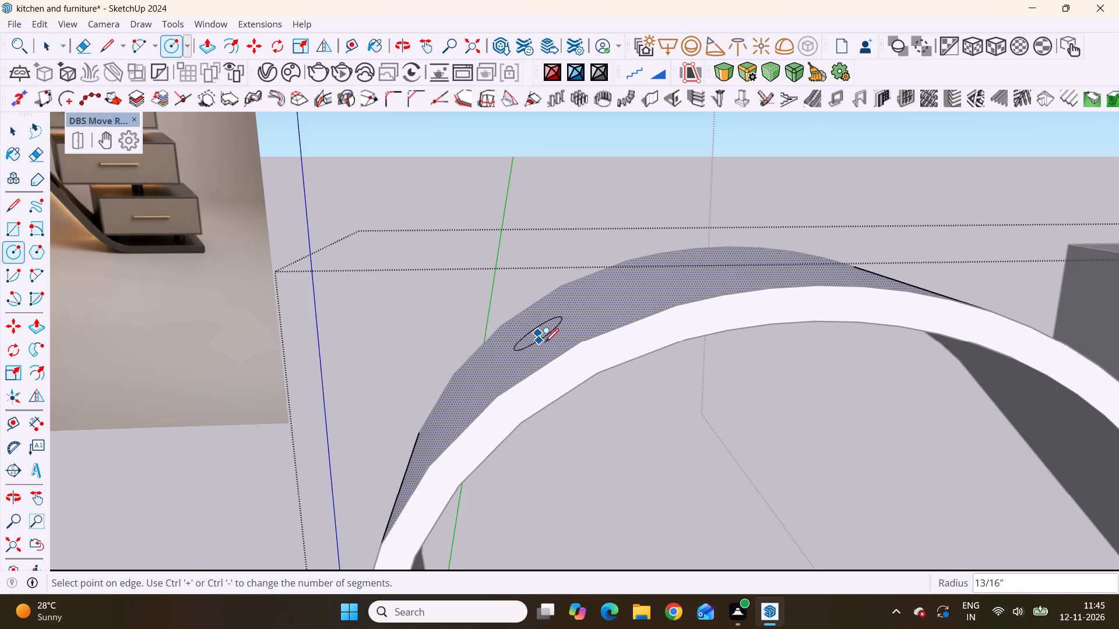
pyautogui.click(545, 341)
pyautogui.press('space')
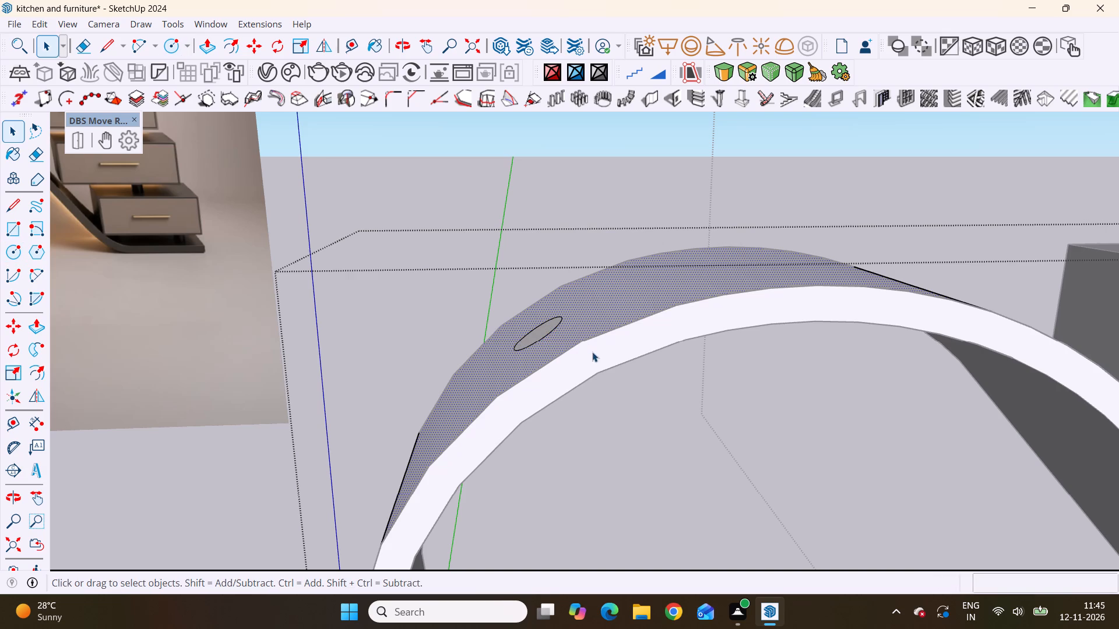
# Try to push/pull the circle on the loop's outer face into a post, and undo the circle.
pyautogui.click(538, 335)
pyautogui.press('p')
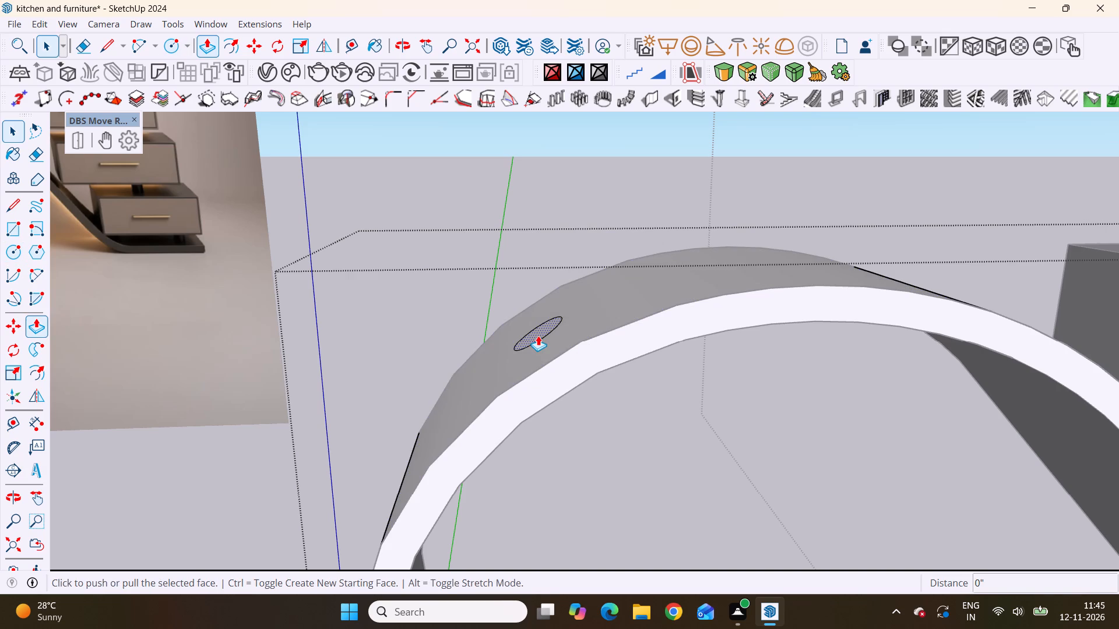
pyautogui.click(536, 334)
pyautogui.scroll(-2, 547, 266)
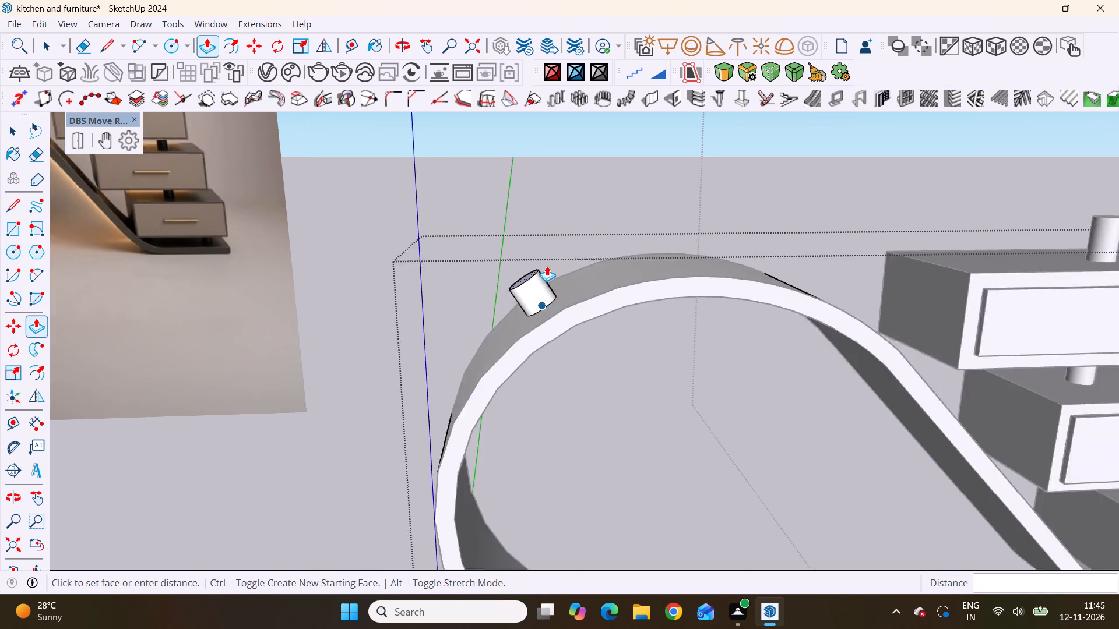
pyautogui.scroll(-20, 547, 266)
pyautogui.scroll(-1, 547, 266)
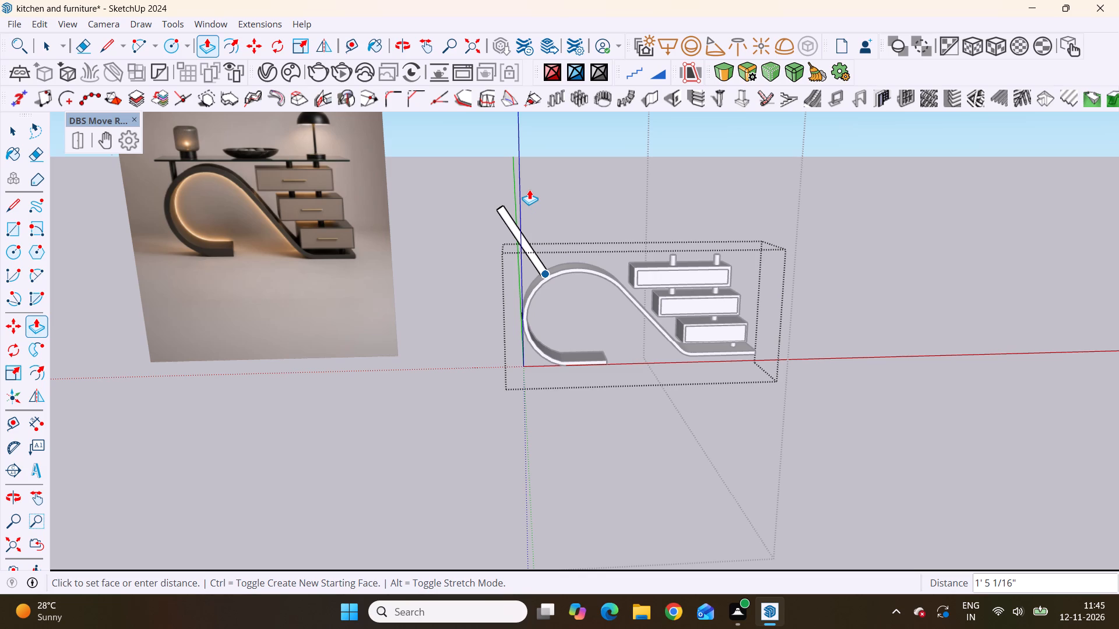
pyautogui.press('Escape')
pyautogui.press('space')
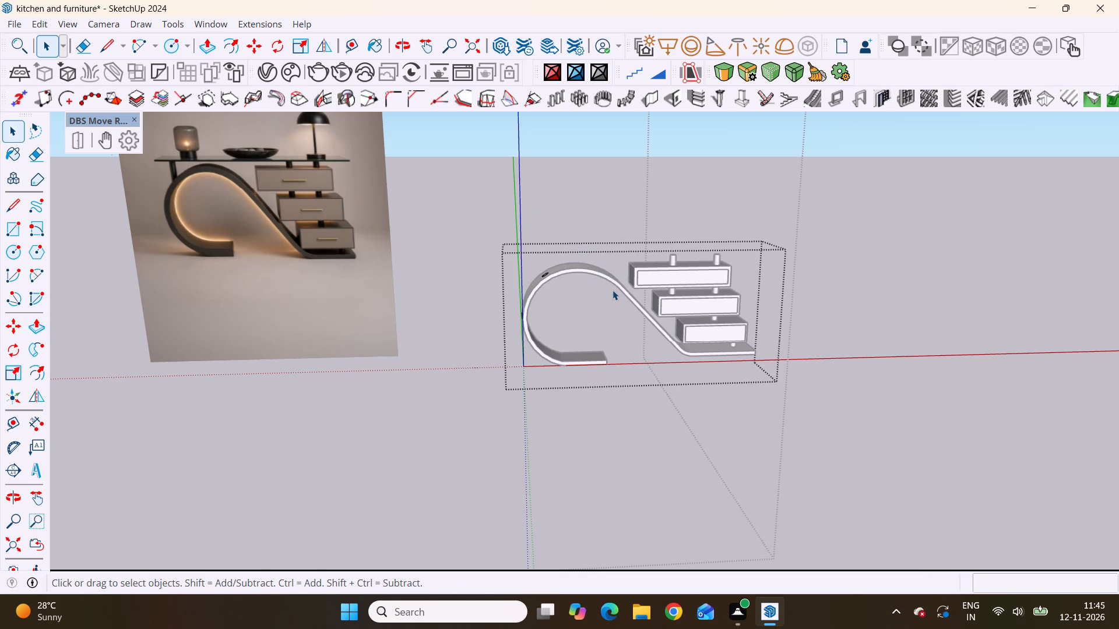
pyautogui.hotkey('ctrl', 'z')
# Copy the inner drawer support post about 2' 6 7/16" along the red axis onto the loop's shoulder.
pyautogui.scroll(3, 645, 298)
pyautogui.click(686, 177)
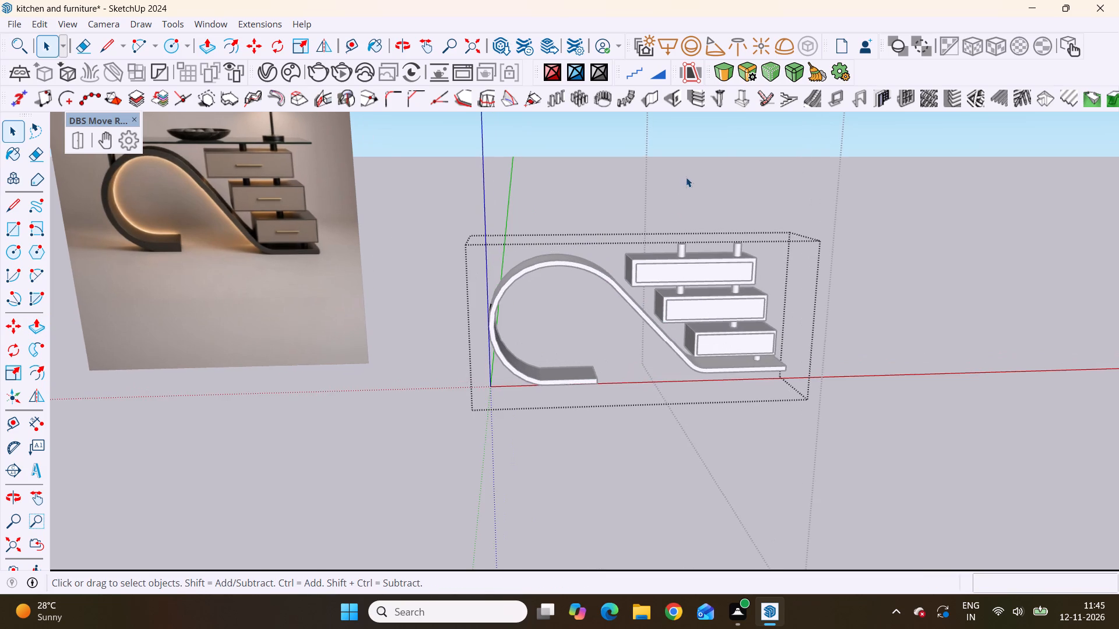
pyautogui.scroll(4, 689, 232)
pyautogui.tripleClick(675, 270)
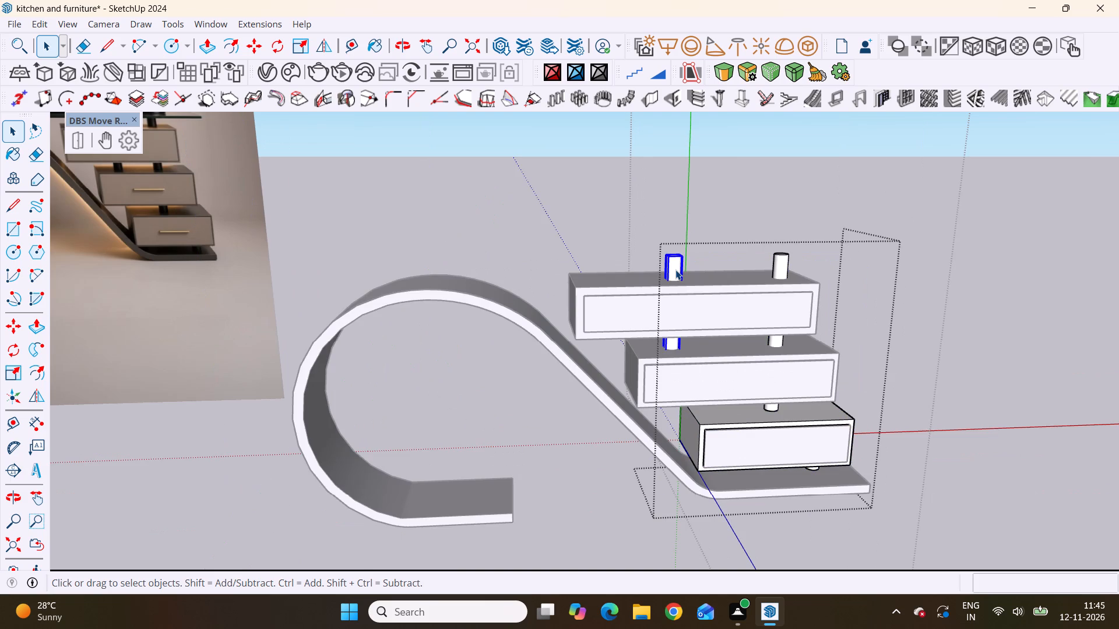
pyautogui.press('m')
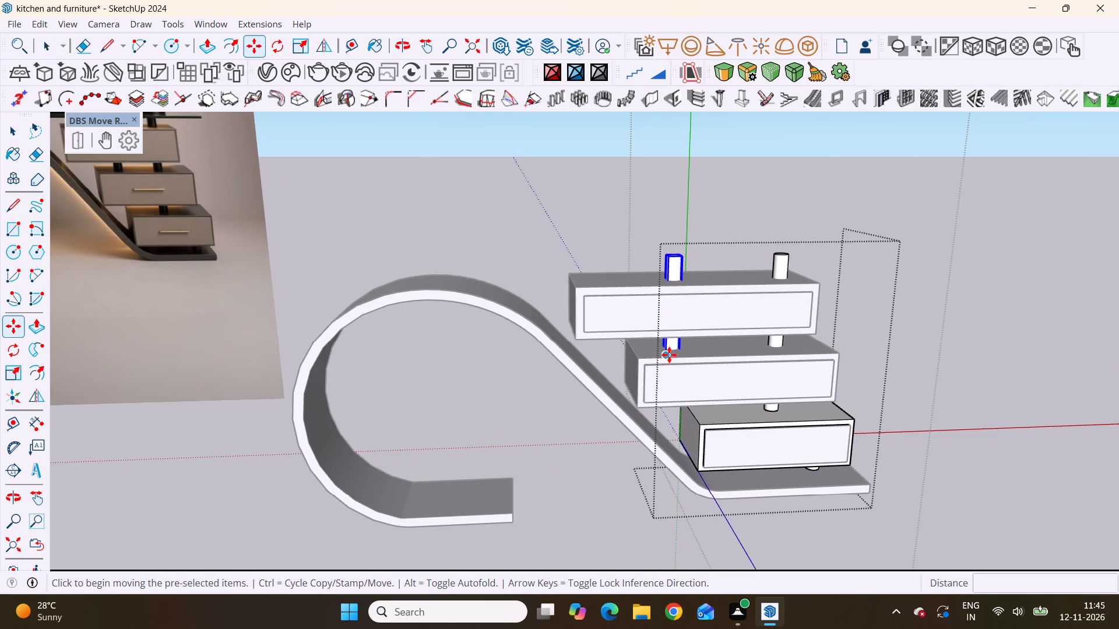
pyautogui.moveTo(682, 352); pyautogui.dragTo(677, 352)
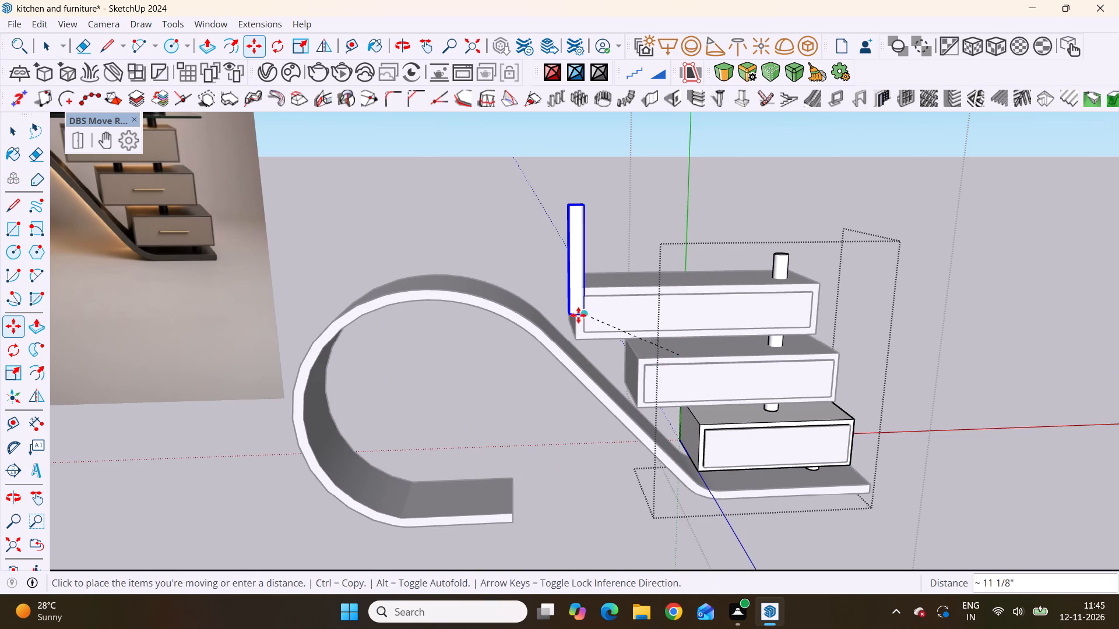
pyautogui.scroll(-8, 497, 313)
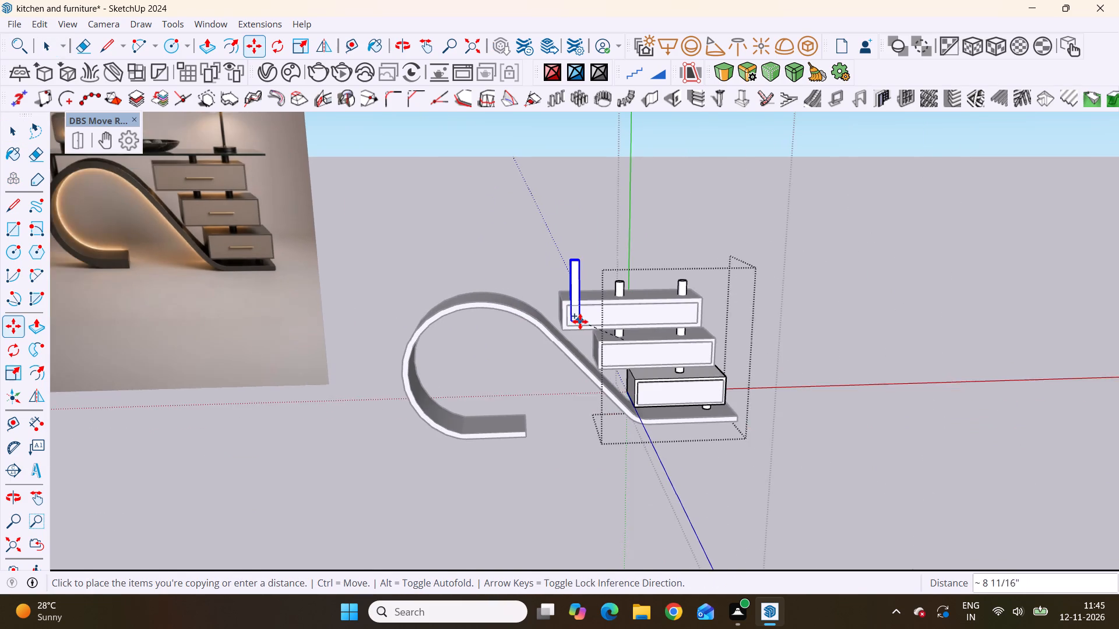
pyautogui.scroll(-5, 580, 321)
pyautogui.scroll(9, 465, 338)
pyautogui.scroll(5, 551, 324)
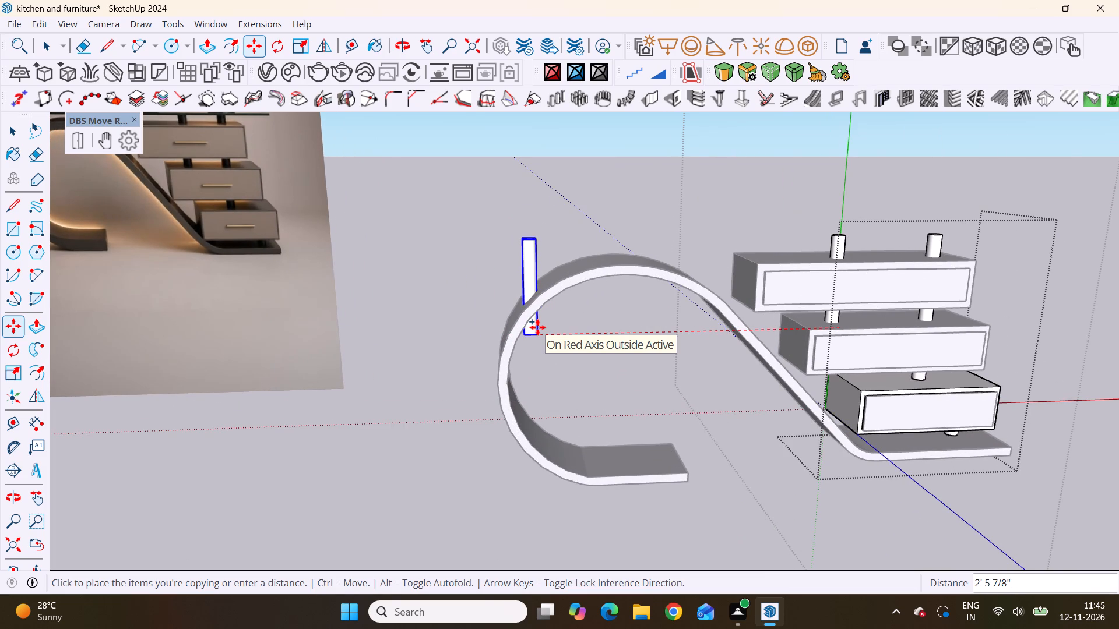
pyautogui.scroll(-9, 537, 327)
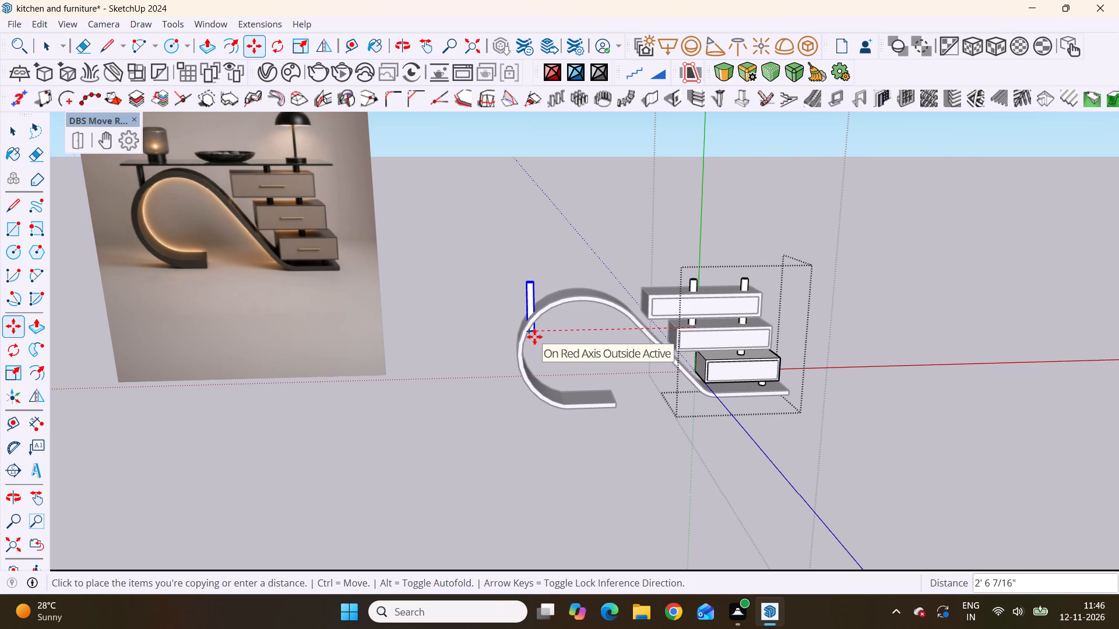
pyautogui.click(534, 337)
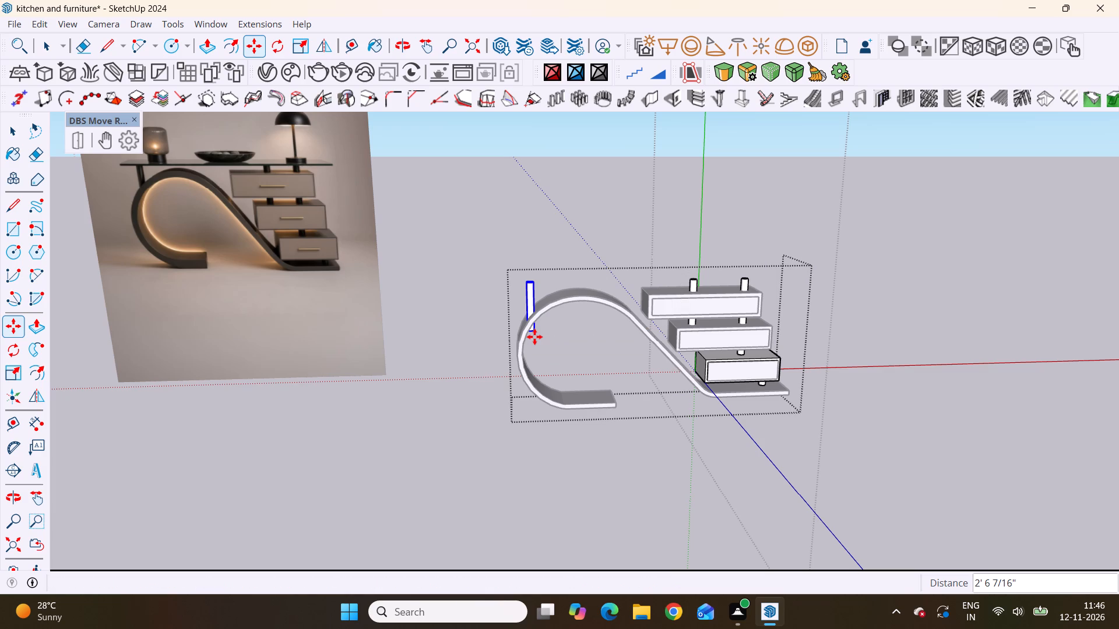
# Push the copied post's bottom face up about 2 5/16" to shorten the end protruding inside the loop.
pyautogui.scroll(-3, 534, 337)
pyautogui.scroll(1, 576, 355)
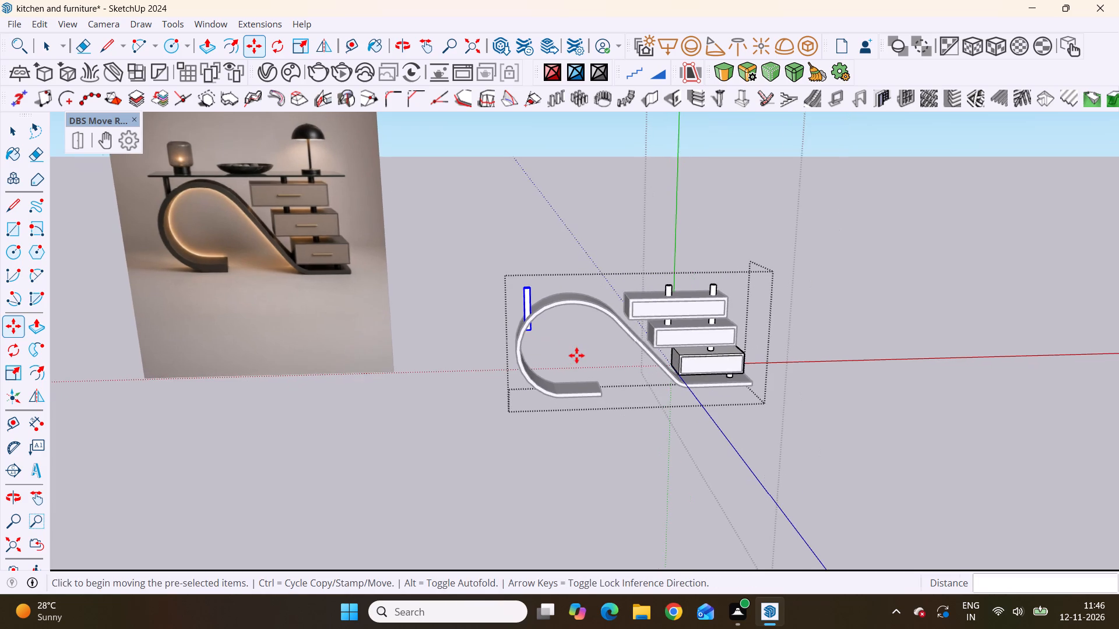
pyautogui.moveTo(576, 355); pyautogui.dragTo(560, 275, button='middle')
pyautogui.scroll(3, 509, 355)
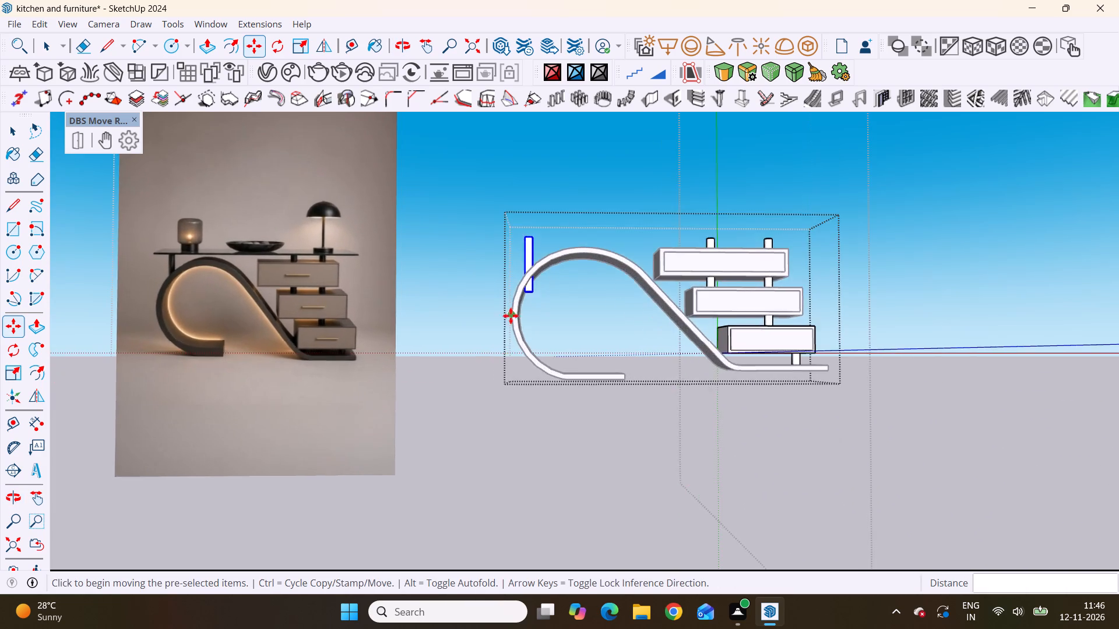
pyautogui.scroll(20, 519, 303)
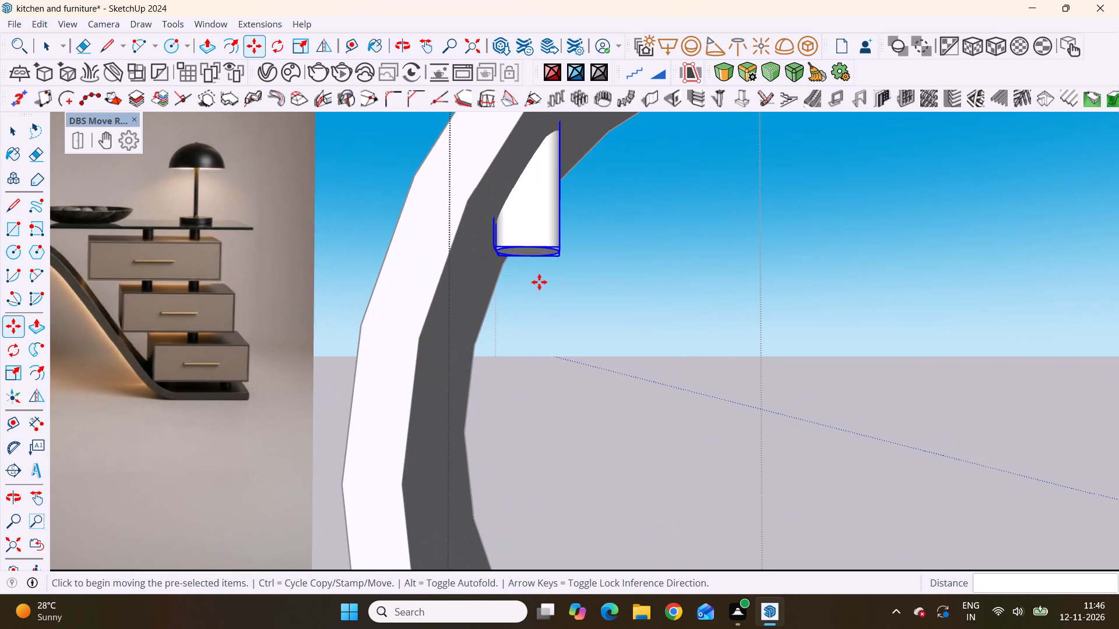
pyautogui.press('space')
pyautogui.click(534, 253)
pyautogui.doubleClick(534, 253)
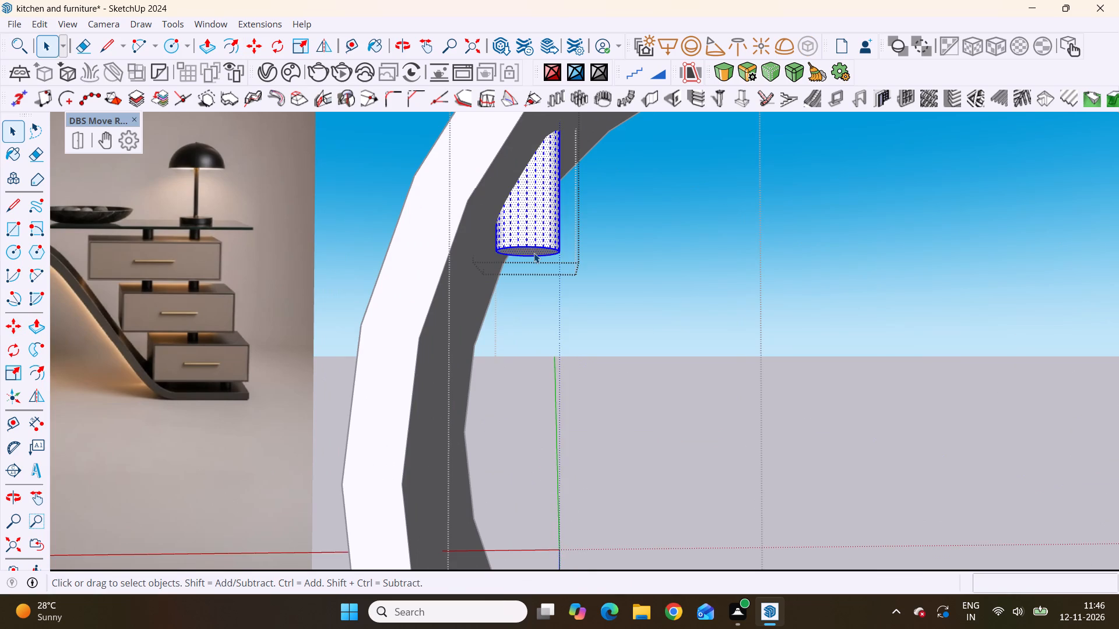
pyautogui.click(534, 253)
pyautogui.click(534, 253)
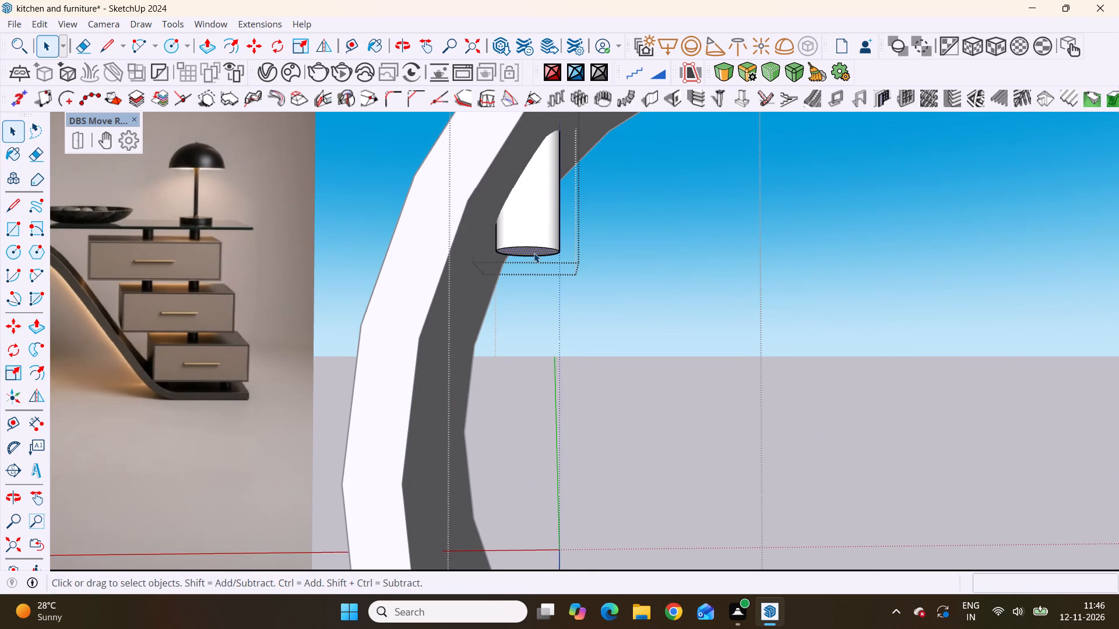
pyautogui.press('p')
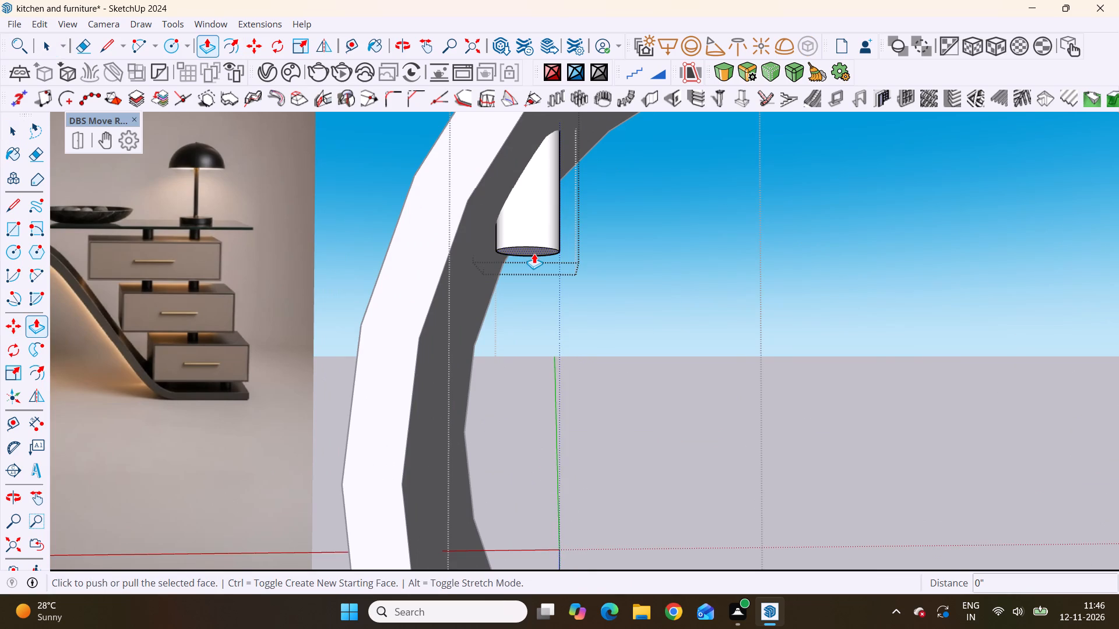
pyautogui.click(534, 253)
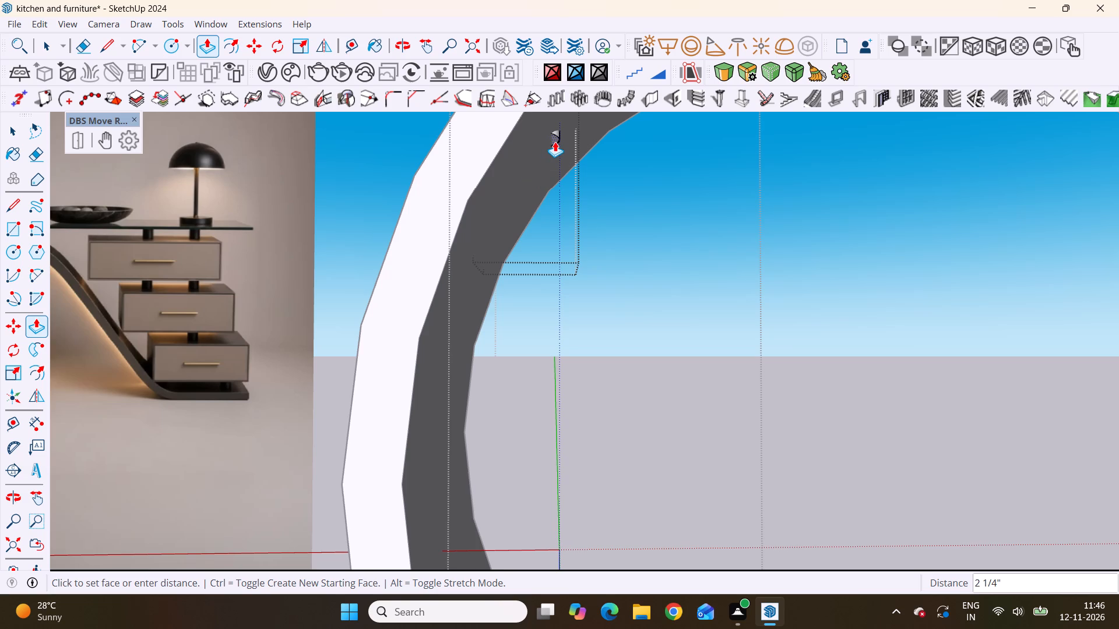
pyautogui.click(562, 140)
# Examine from outside and inside the loop how the shortened post's lower end meets the curved band.
pyautogui.scroll(-4, 573, 179)
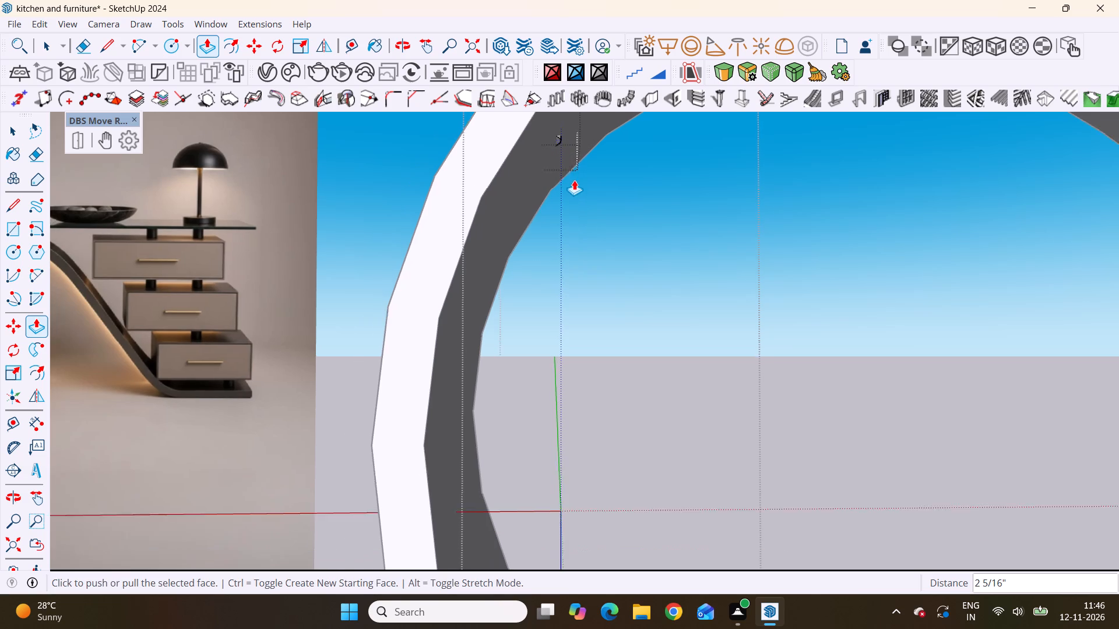
pyautogui.scroll(-3, 574, 180)
pyautogui.moveTo(587, 202); pyautogui.dragTo(611, 243, button='middle')
pyautogui.scroll(-11, 631, 283)
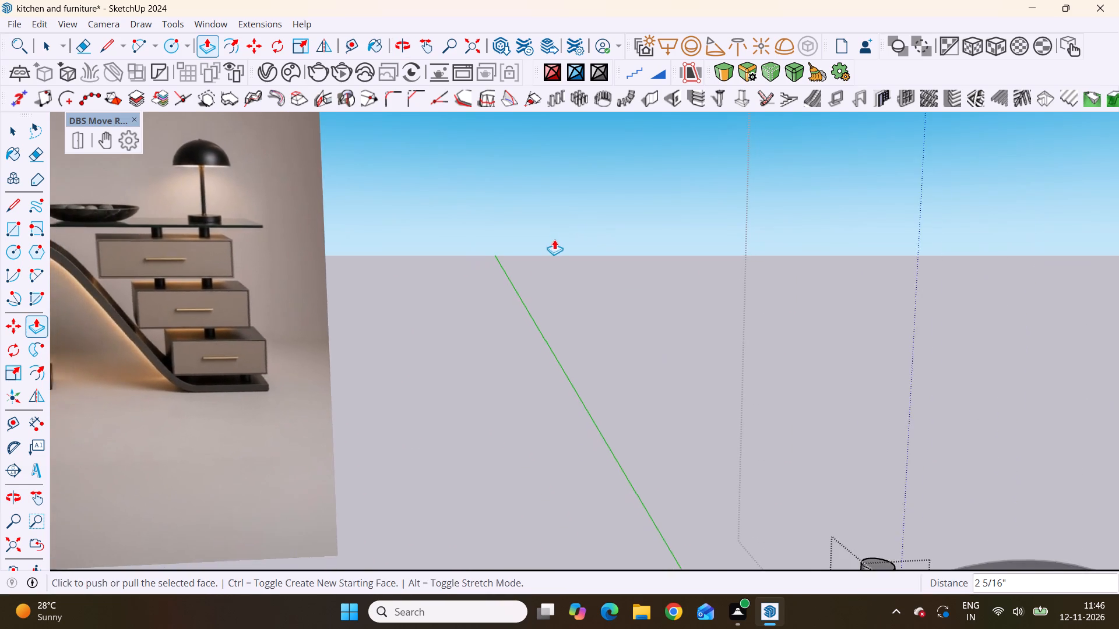
pyautogui.scroll(-7, 554, 239)
pyautogui.scroll(8, 754, 521)
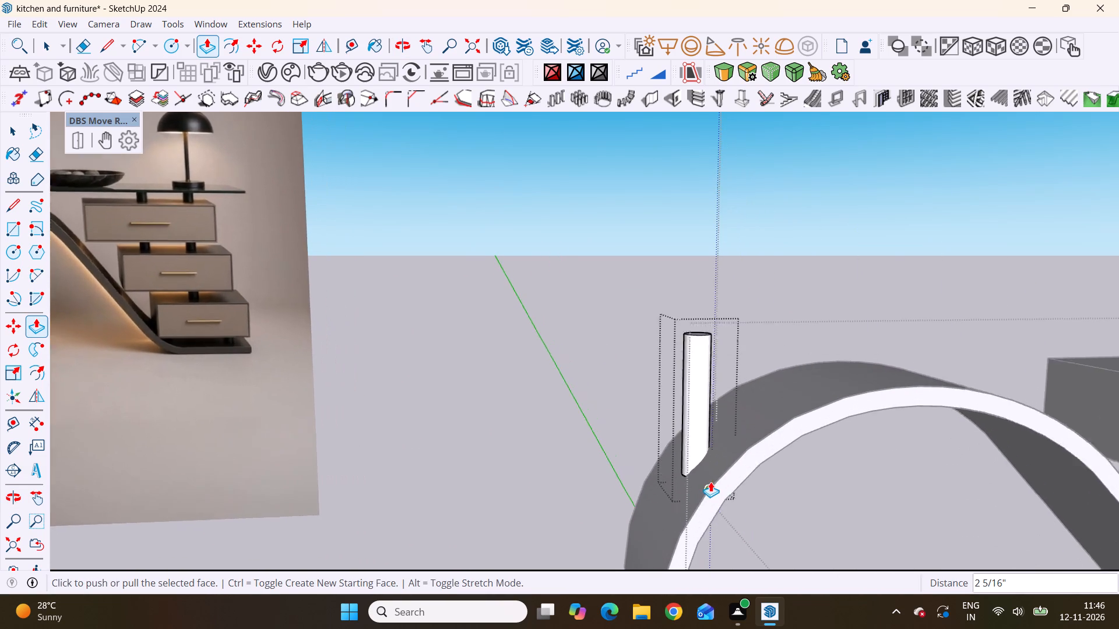
pyautogui.scroll(14, 710, 482)
pyautogui.scroll(-16, 694, 450)
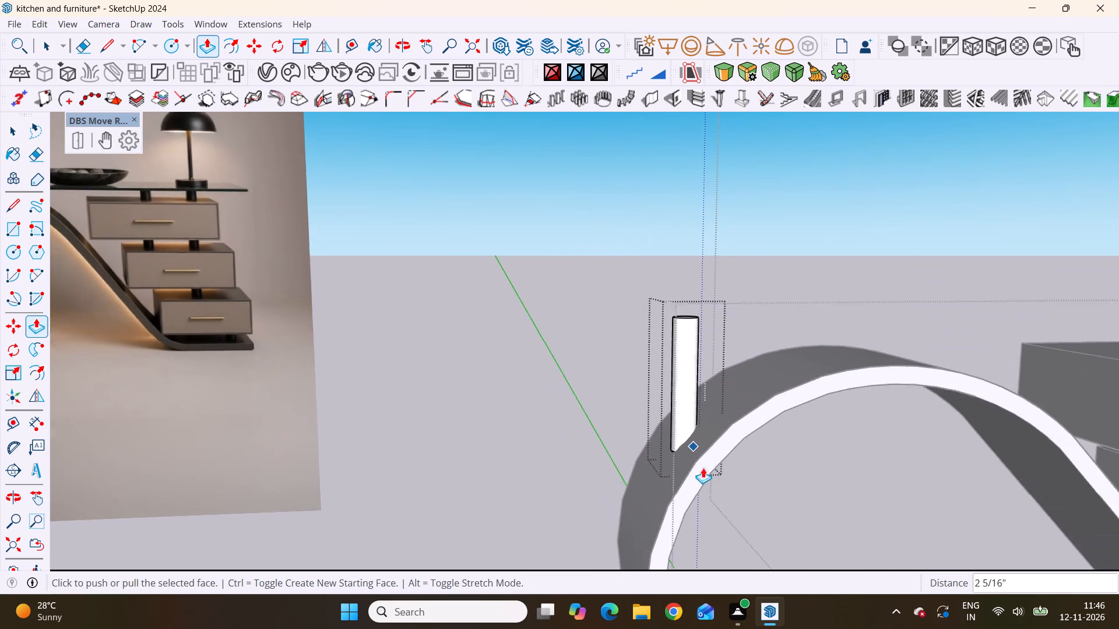
pyautogui.scroll(-1, 703, 468)
pyautogui.moveTo(730, 491); pyautogui.dragTo(710, 480, button='middle')
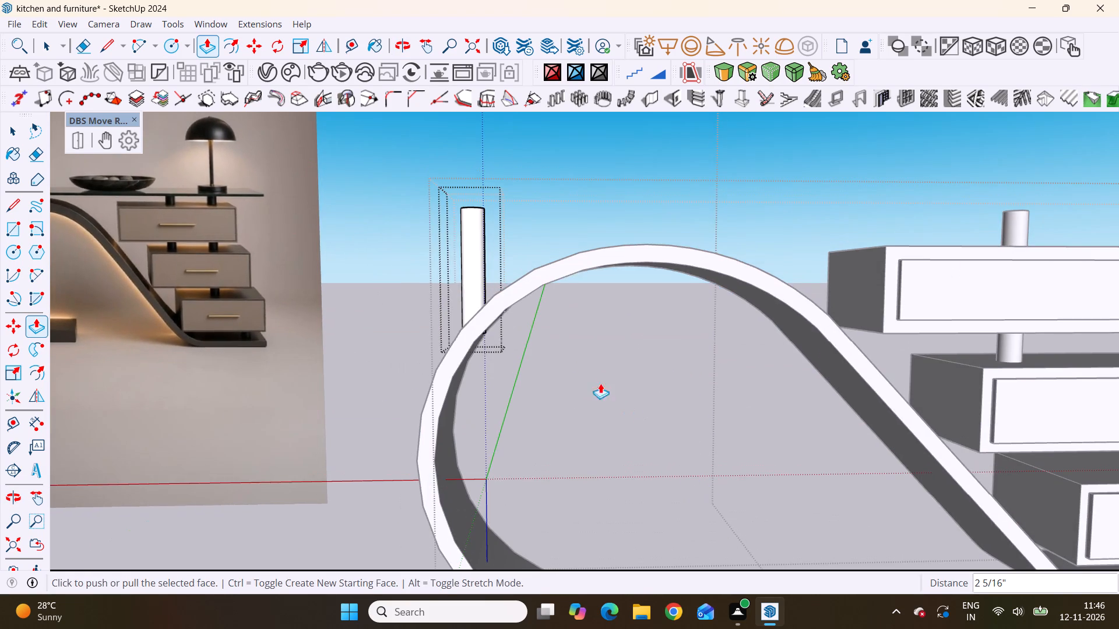
pyautogui.scroll(9, 561, 365)
pyautogui.scroll(14, 441, 323)
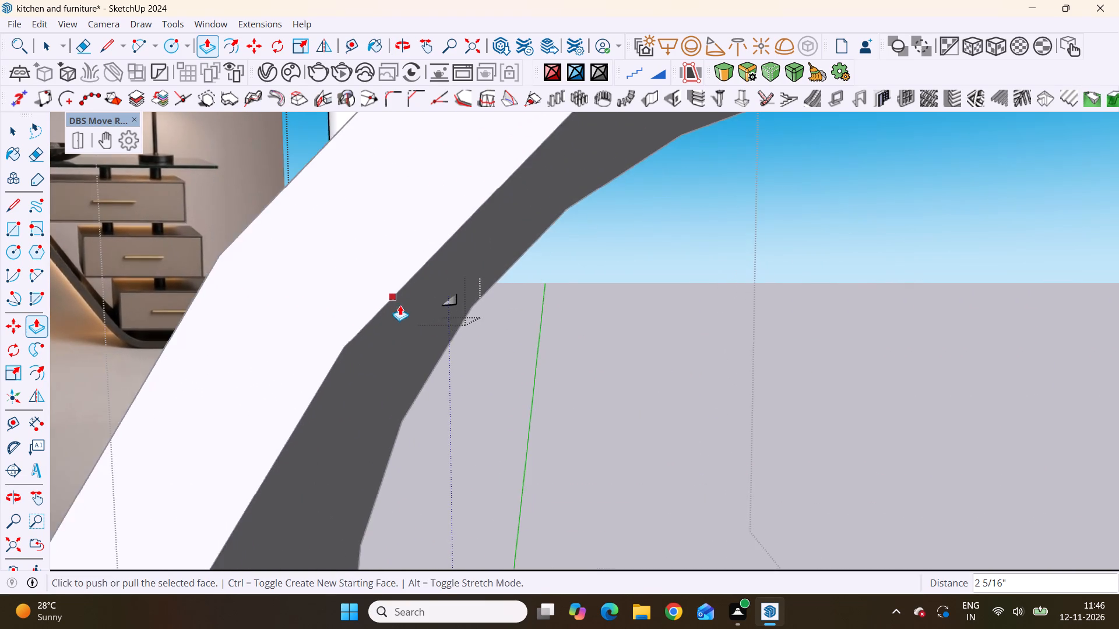
# Push the loop post's bottom face up about another 1/8" inside the band and close the post for editing.
pyautogui.scroll(11, 400, 305)
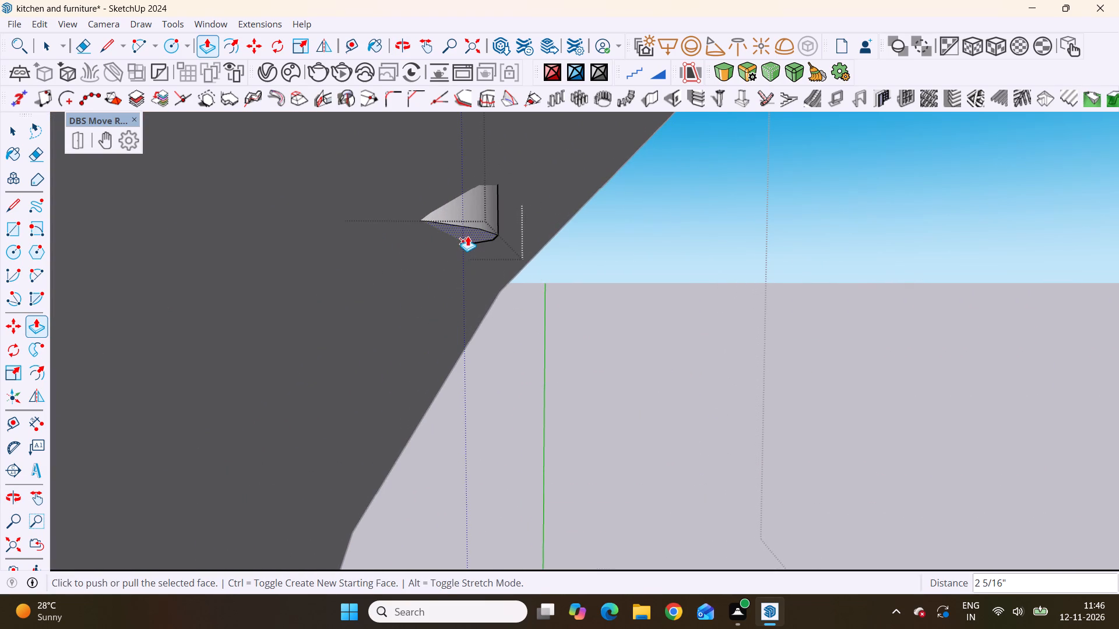
pyautogui.click(466, 236)
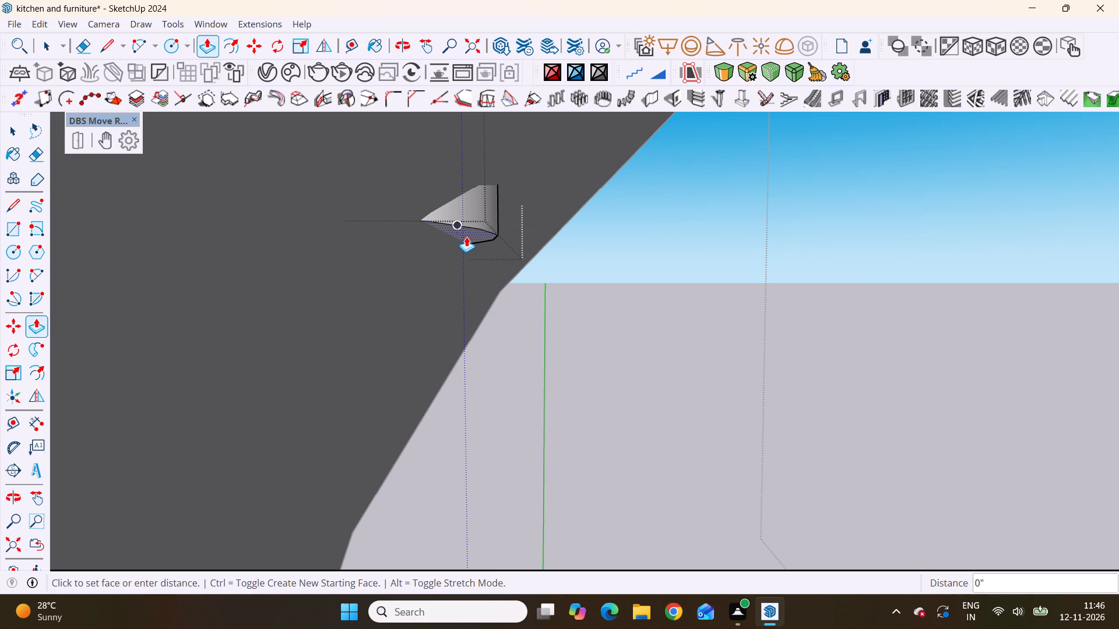
pyautogui.click(520, 178)
pyautogui.scroll(-20, 546, 257)
pyautogui.scroll(-5, 546, 257)
pyautogui.moveTo(590, 351); pyautogui.dragTo(597, 396, button='middle')
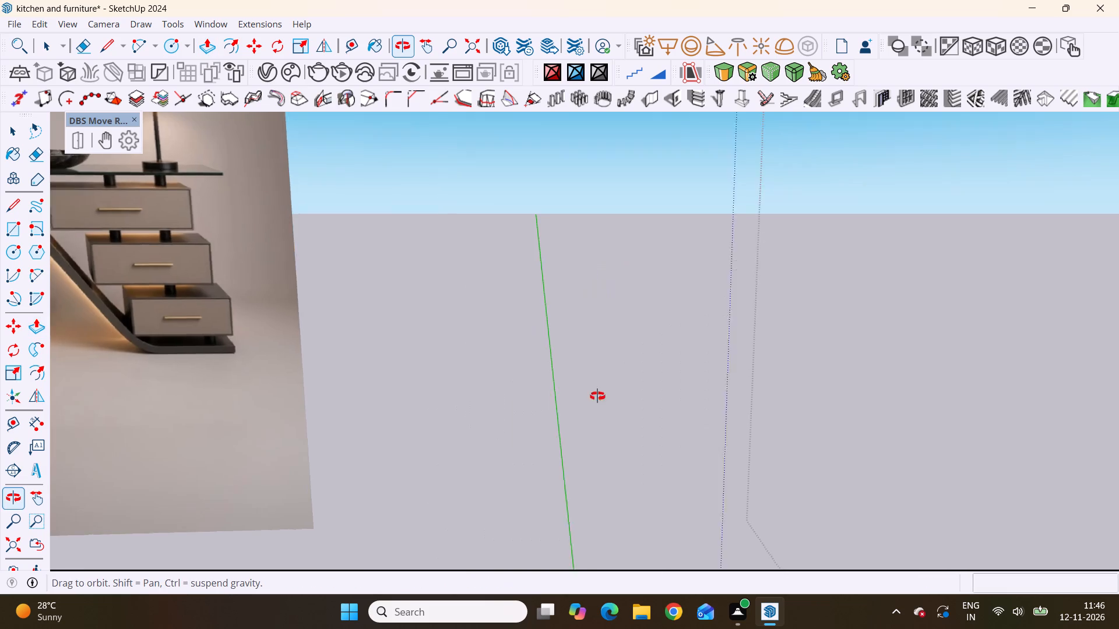
pyautogui.moveTo(597, 396); pyautogui.dragTo(568, 336, button='middle')
pyautogui.scroll(-20, 566, 334)
pyautogui.scroll(-3, 566, 334)
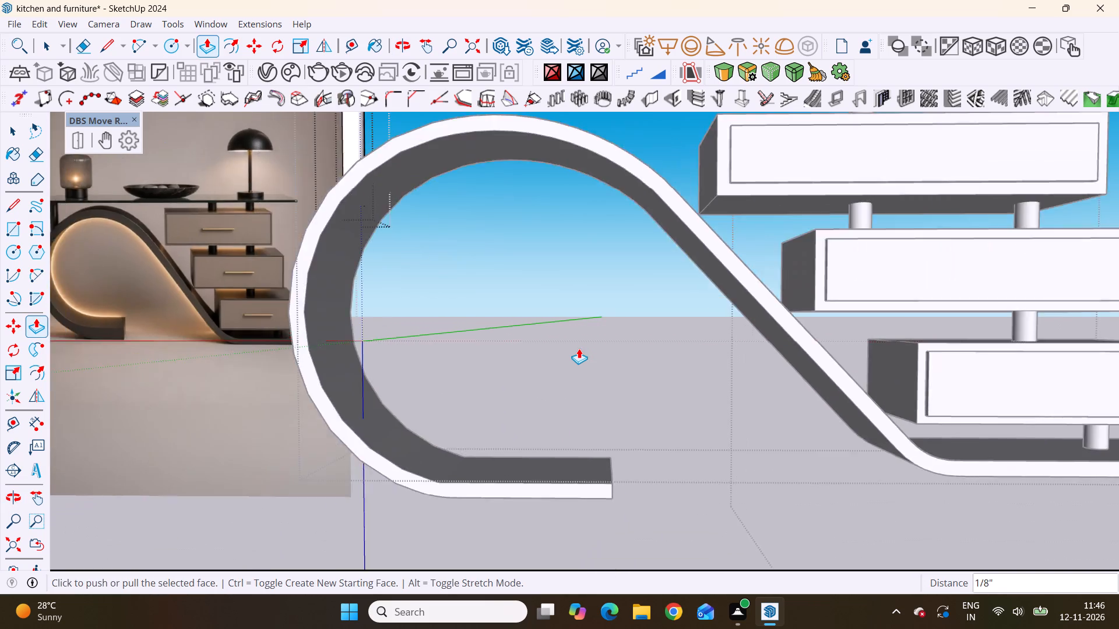
pyautogui.scroll(-7, 579, 348)
pyautogui.press('space')
pyautogui.moveTo(533, 185); pyautogui.dragTo(533, 192)
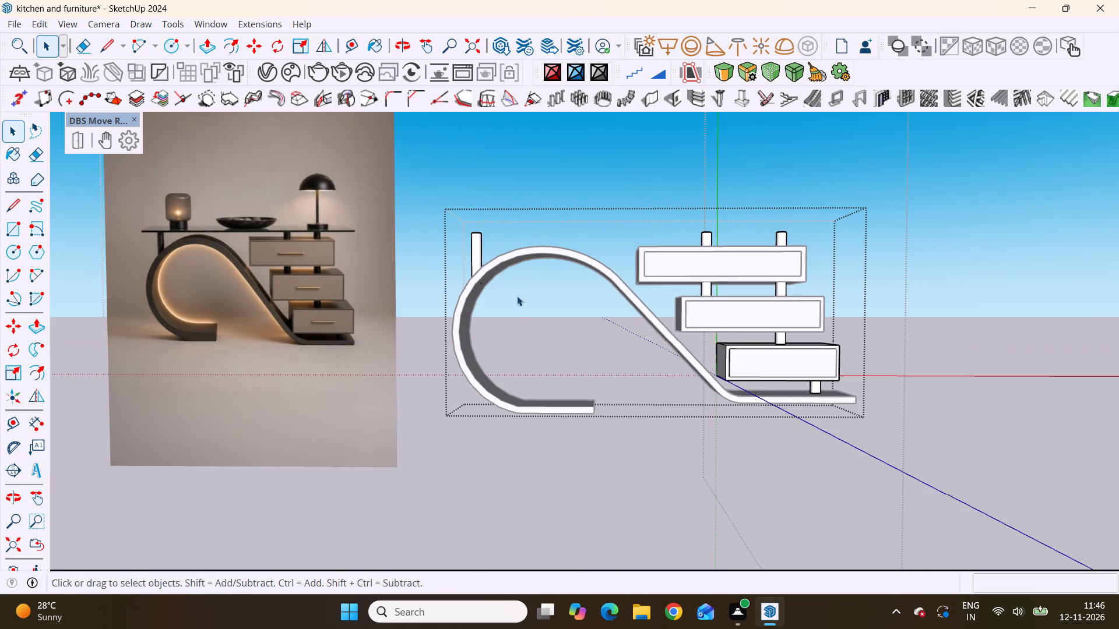
# Examine from outside the loop how the post's lower end meets the curved band.
pyautogui.moveTo(513, 296); pyautogui.dragTo(556, 360, button='middle')
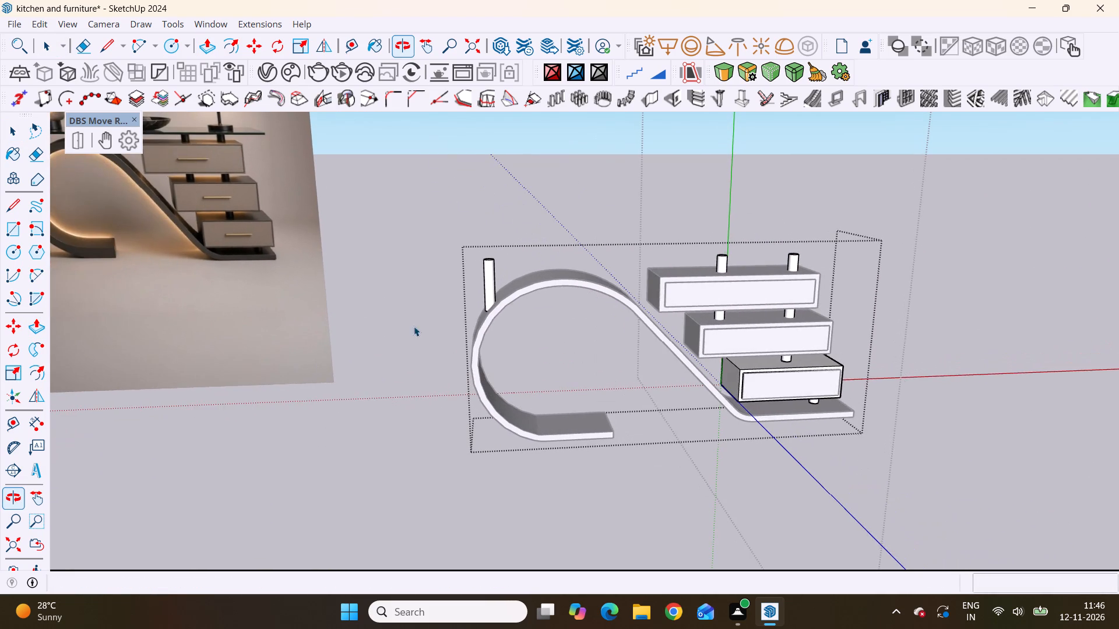
pyautogui.scroll(20, 393, 326)
pyautogui.scroll(8, 393, 326)
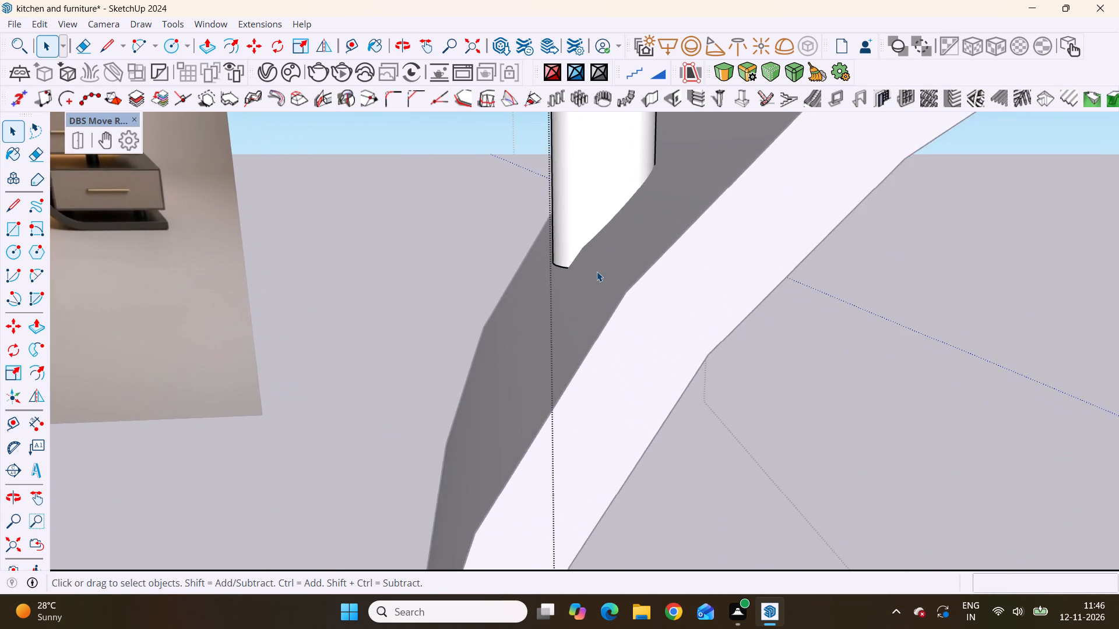
pyautogui.scroll(9, 597, 271)
pyautogui.scroll(9, 540, 265)
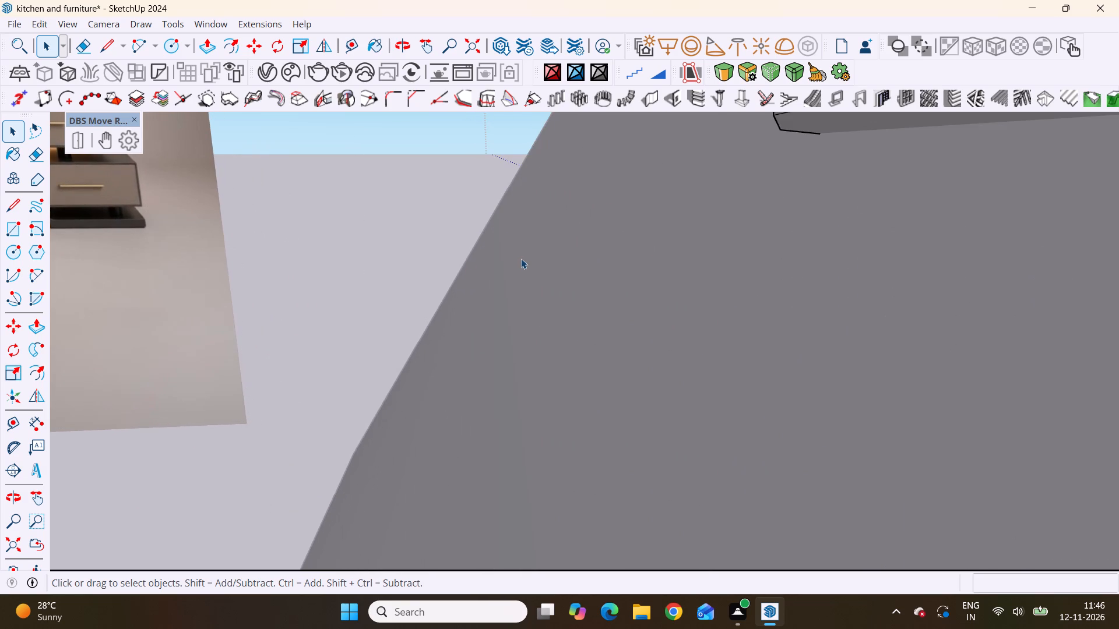
pyautogui.scroll(-7, 521, 259)
pyautogui.scroll(-20, 521, 259)
pyautogui.scroll(-1, 521, 259)
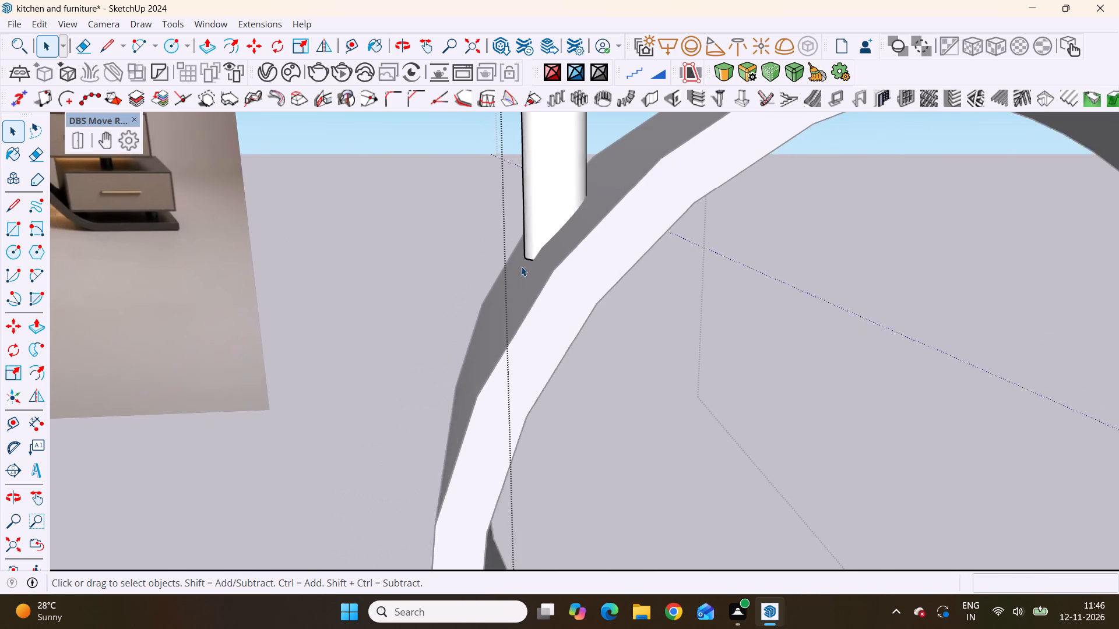
pyautogui.scroll(-18, 521, 266)
pyautogui.moveTo(566, 285); pyautogui.dragTo(499, 284, button='middle')
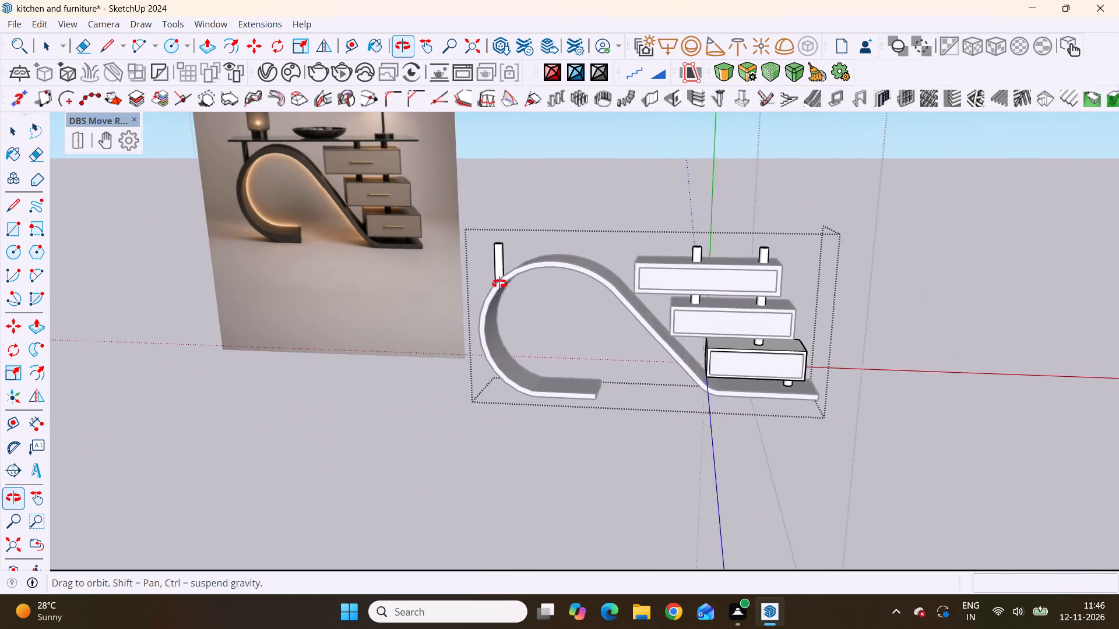
pyautogui.moveTo(499, 284); pyautogui.dragTo(518, 287, button='middle')
pyautogui.scroll(11, 508, 241)
pyautogui.scroll(-4, 688, 243)
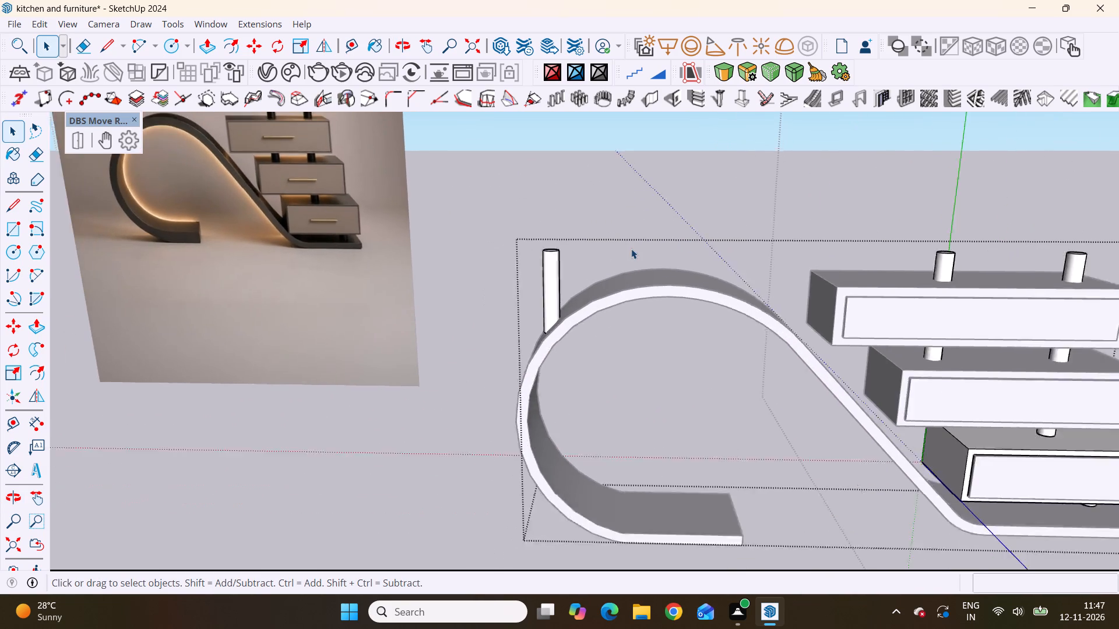
pyautogui.scroll(-5, 631, 249)
pyautogui.scroll(3, 649, 248)
# Push/pull the loop post's top face level with the top of the inner drawer support post, and close the post.
pyautogui.moveTo(647, 235); pyautogui.dragTo(662, 289, button='middle')
pyautogui.scroll(1, 657, 266)
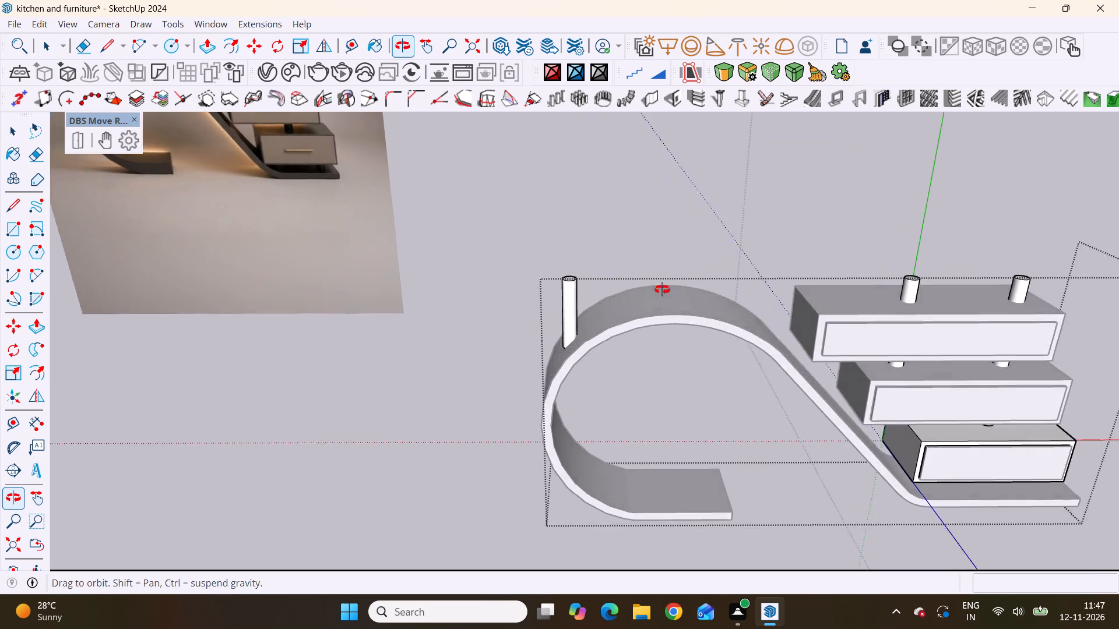
pyautogui.moveTo(662, 289); pyautogui.dragTo(659, 317, button='middle')
pyautogui.scroll(10, 585, 308)
pyautogui.scroll(-7, 577, 290)
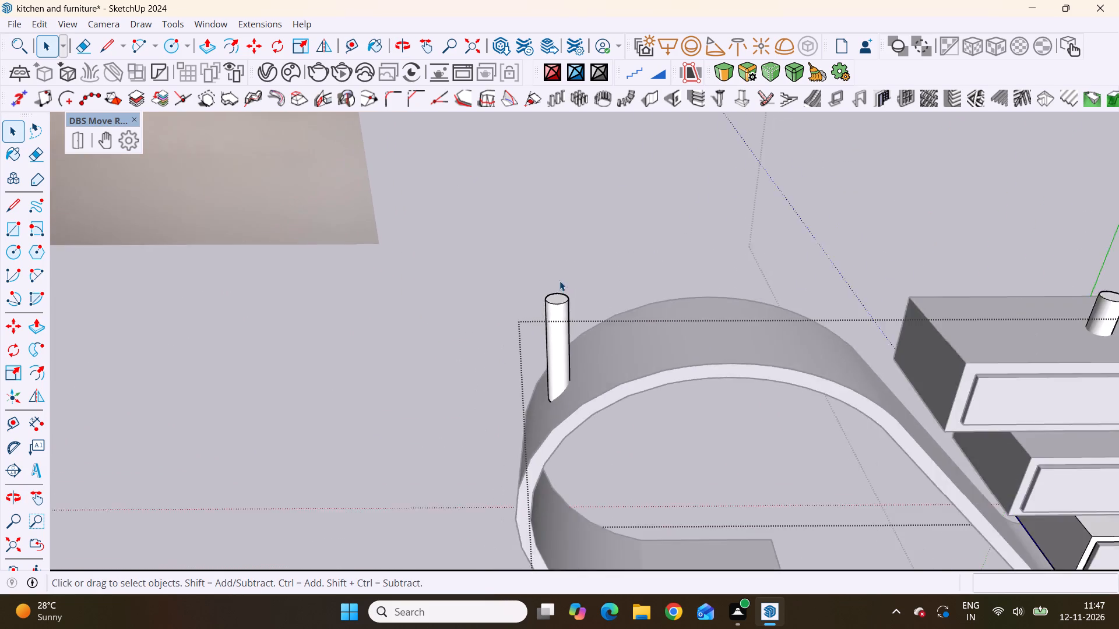
pyautogui.scroll(-4, 559, 281)
pyautogui.moveTo(584, 378); pyautogui.dragTo(597, 422, button='middle')
pyautogui.scroll(5, 518, 292)
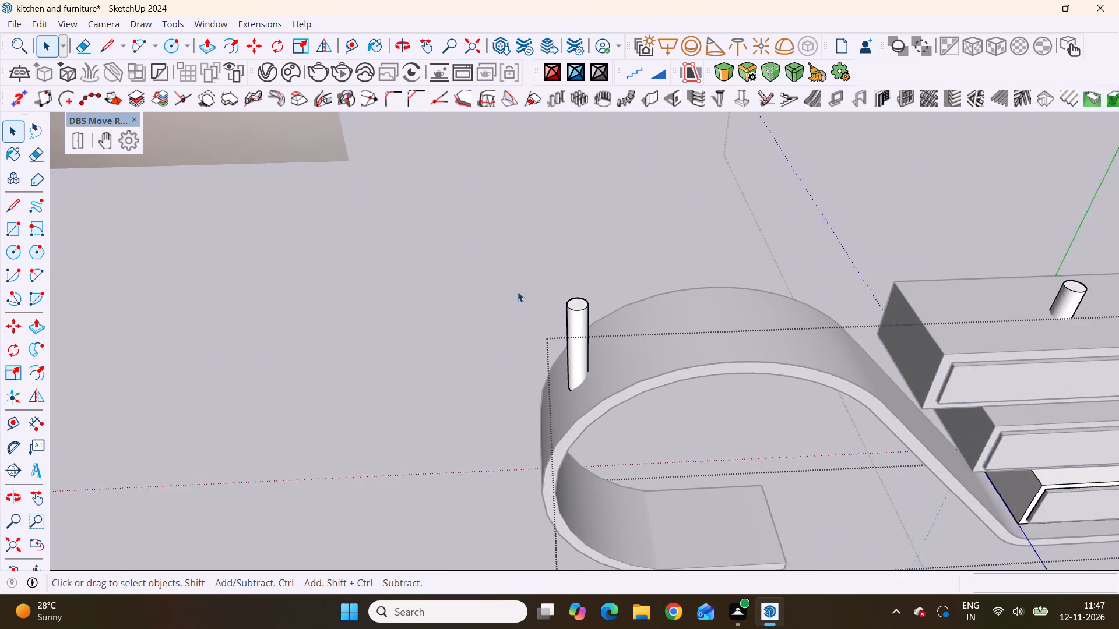
pyautogui.click(585, 305)
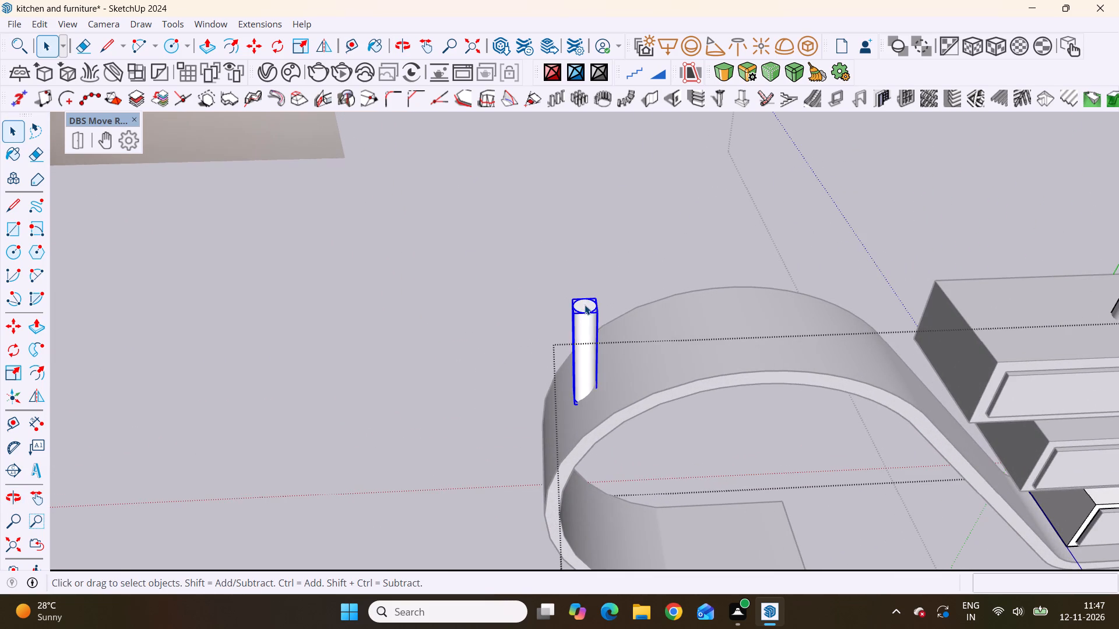
pyautogui.doubleClick(585, 305)
pyautogui.click(585, 305)
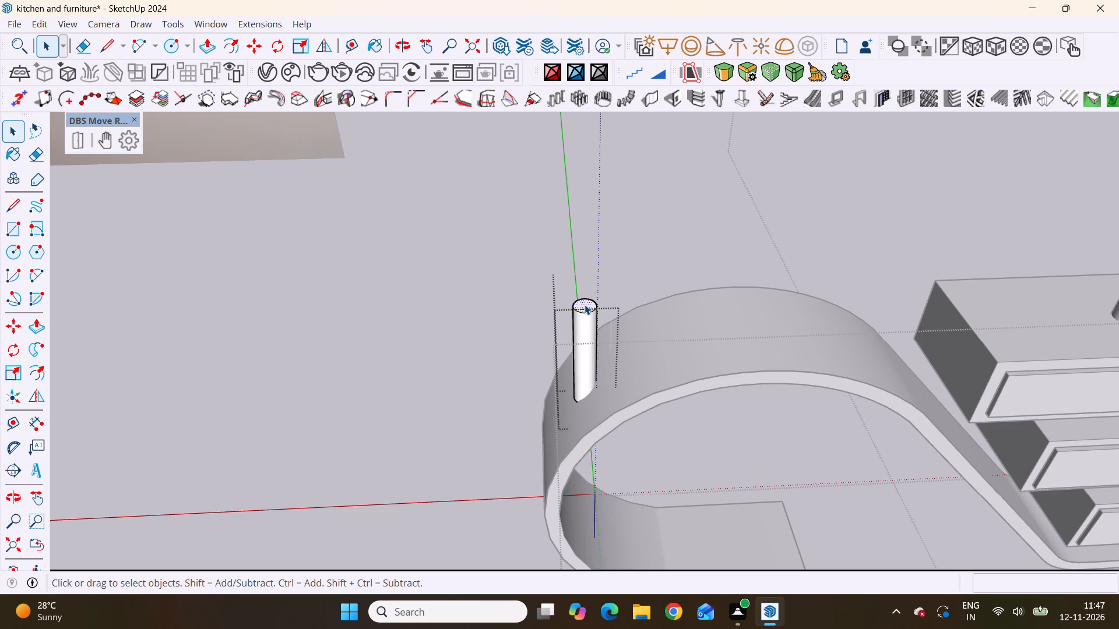
pyautogui.press('p')
pyautogui.click(585, 305)
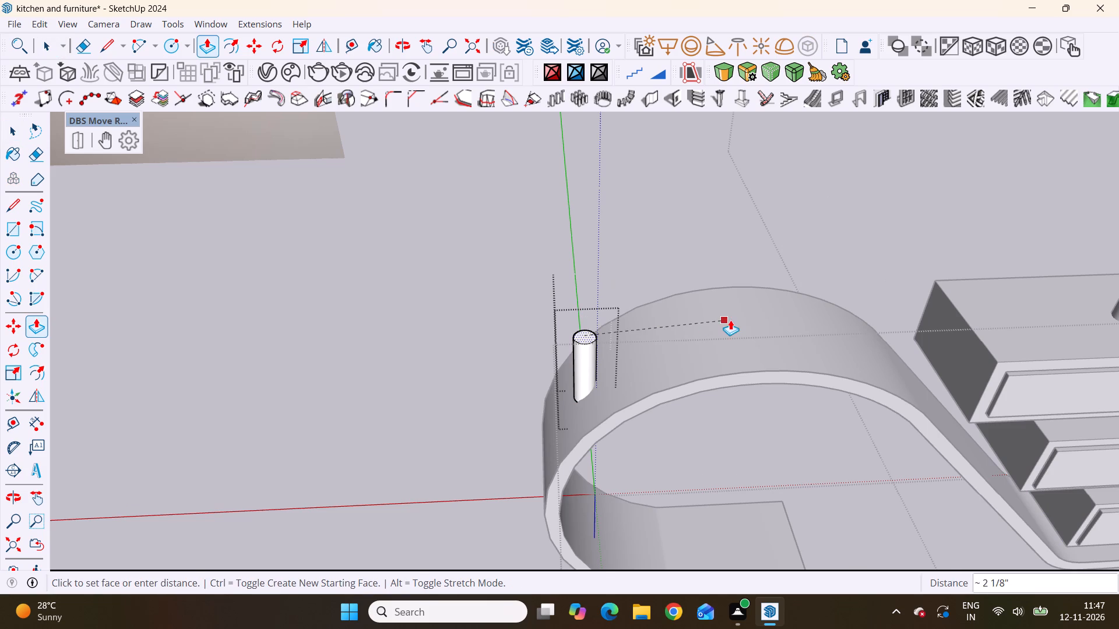
pyautogui.scroll(-8, 672, 308)
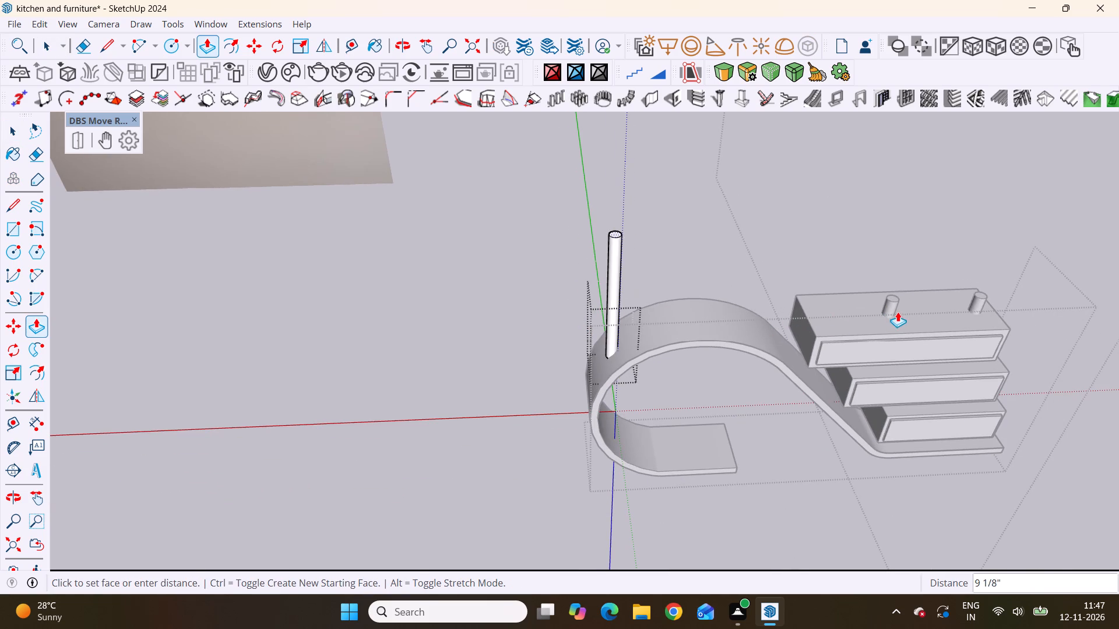
pyautogui.scroll(9, 892, 301)
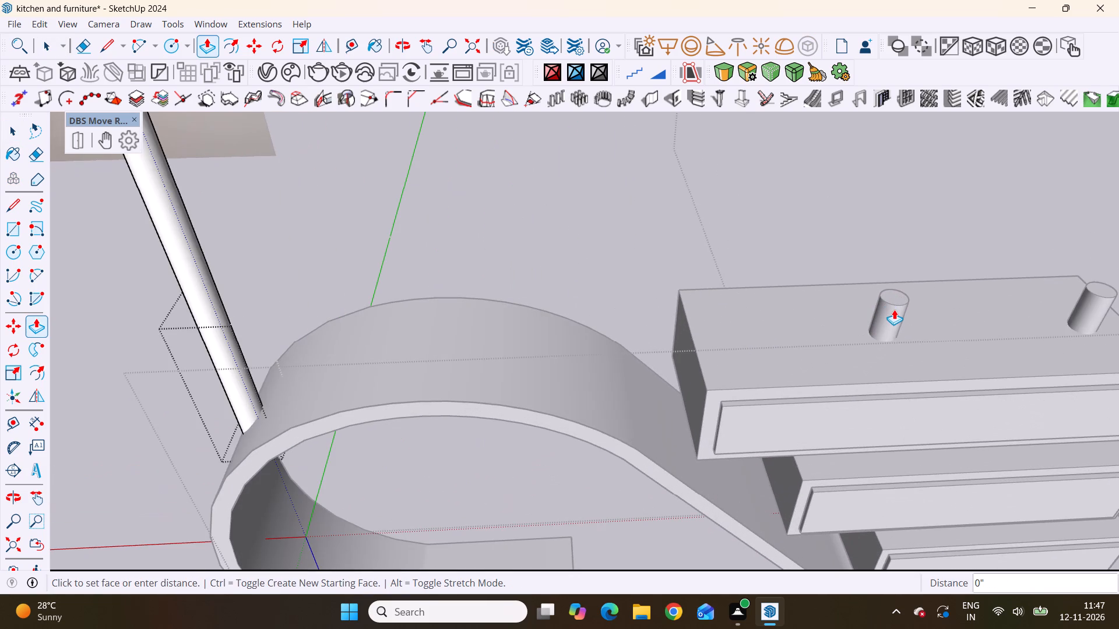
pyautogui.click(894, 309)
pyautogui.scroll(-12, 746, 284)
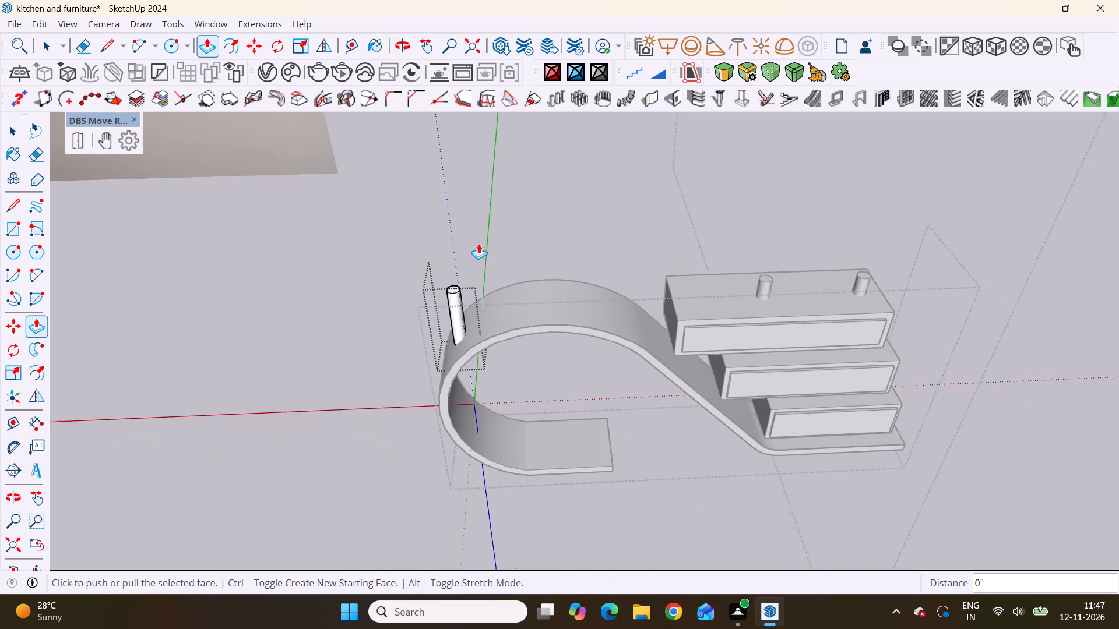
pyautogui.scroll(-2, 478, 243)
pyautogui.press('space')
pyautogui.click(765, 208)
# Compare the whole console with the reference photo from the front and leave the console group.
pyautogui.scroll(-5, 653, 241)
pyautogui.moveTo(661, 283); pyautogui.dragTo(585, 183, button='middle')
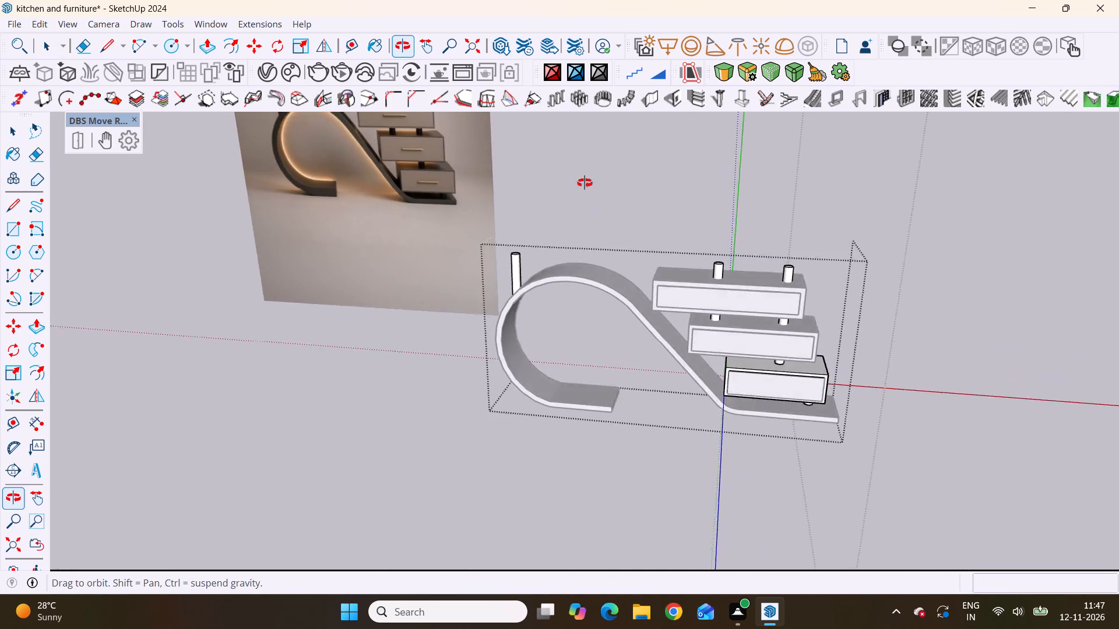
pyautogui.moveTo(585, 183); pyautogui.dragTo(623, 101, button='middle')
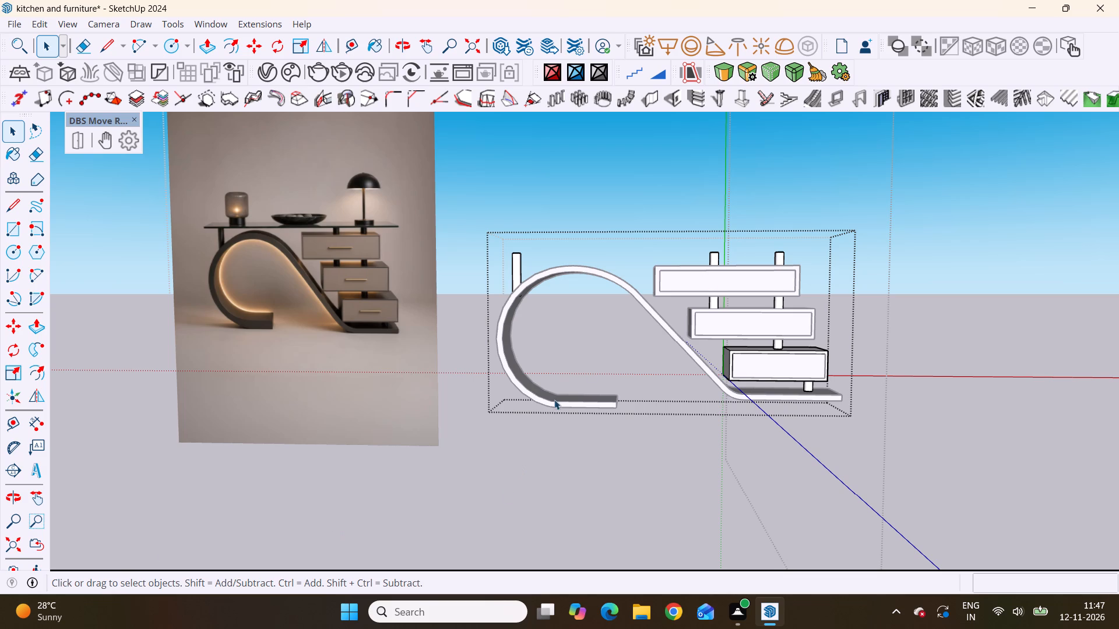
pyautogui.scroll(-6, 625, 320)
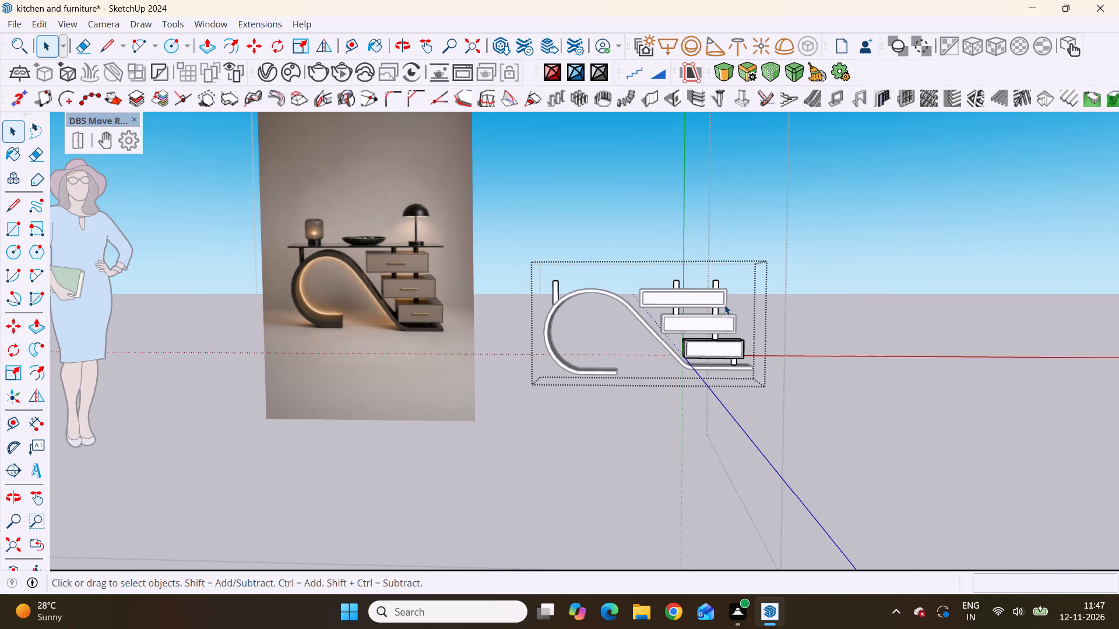
pyautogui.scroll(3, 724, 305)
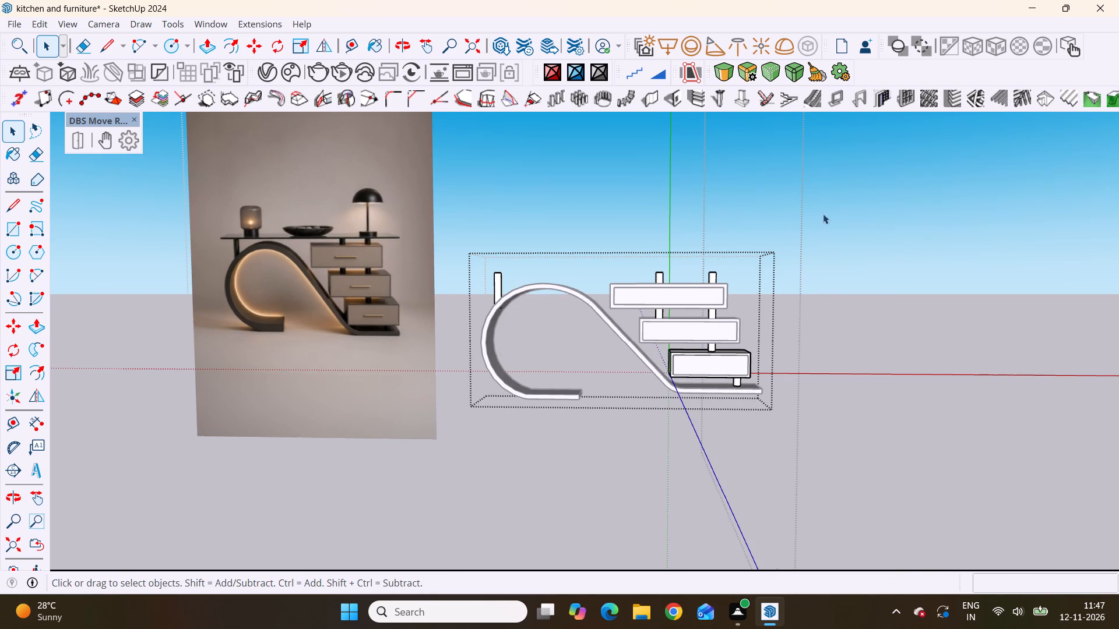
pyautogui.click(824, 213)
pyautogui.scroll(6, 706, 337)
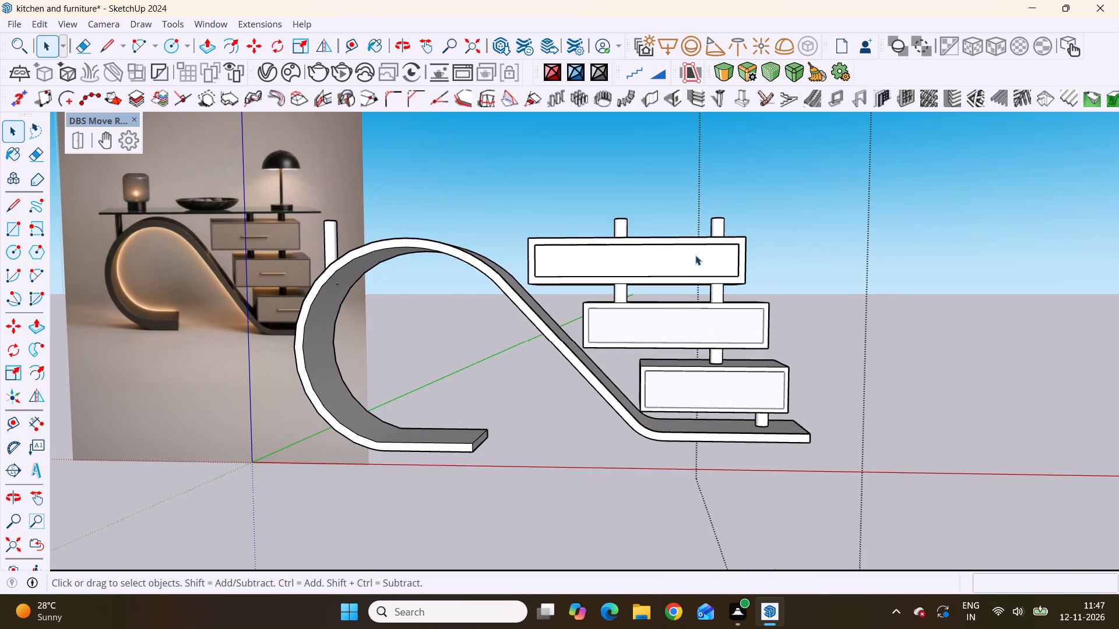
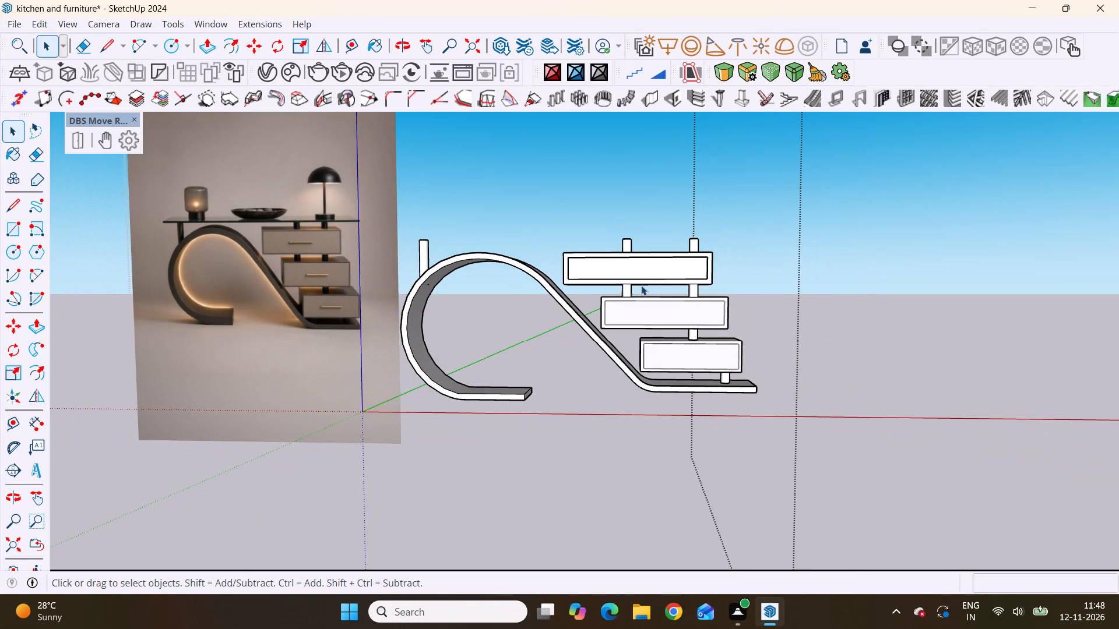
# Examine the console's loop, support posts and drawer stack from the front against the reference photo.
pyautogui.scroll(1, 641, 285)
pyautogui.moveTo(641, 285); pyautogui.dragTo(678, 295, button='middle')
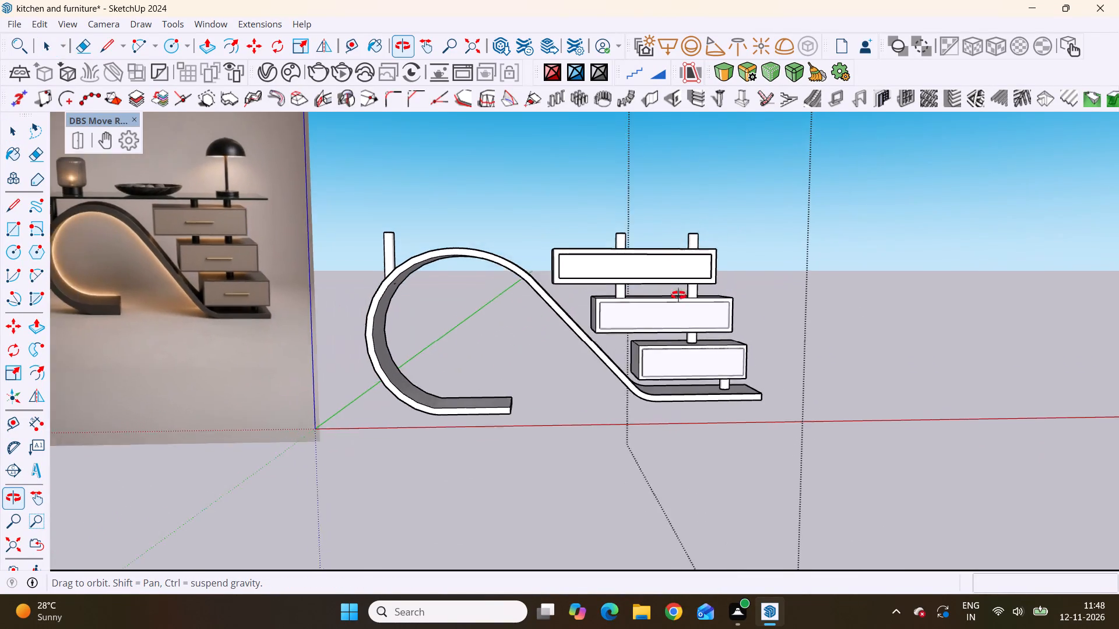
pyautogui.moveTo(678, 295); pyautogui.dragTo(632, 308, button='middle')
pyautogui.scroll(1, 614, 241)
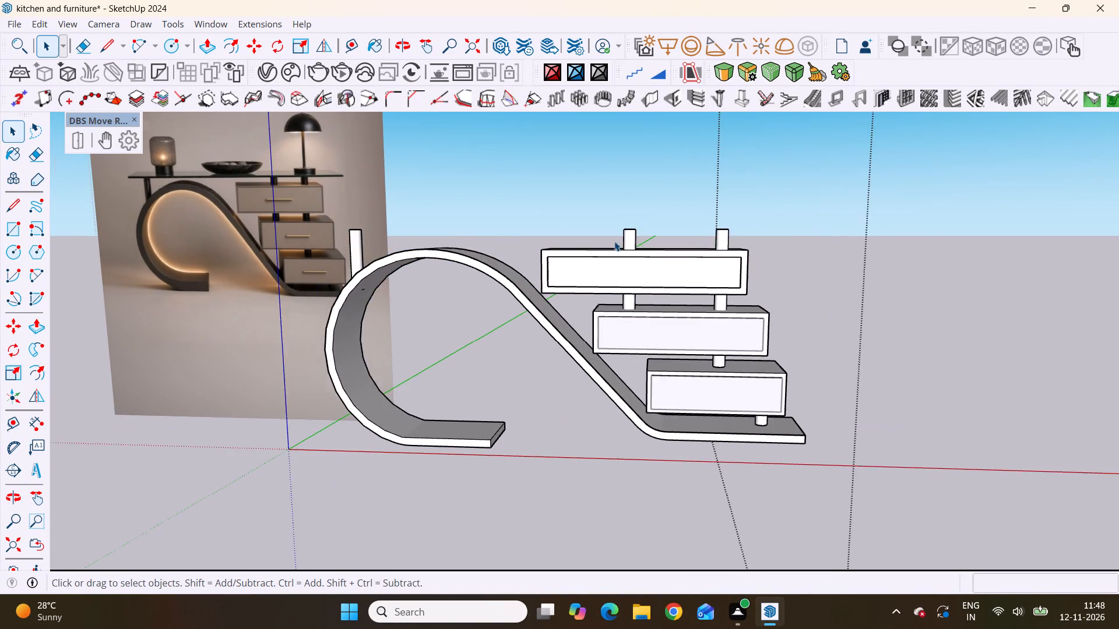
pyautogui.scroll(1, 614, 241)
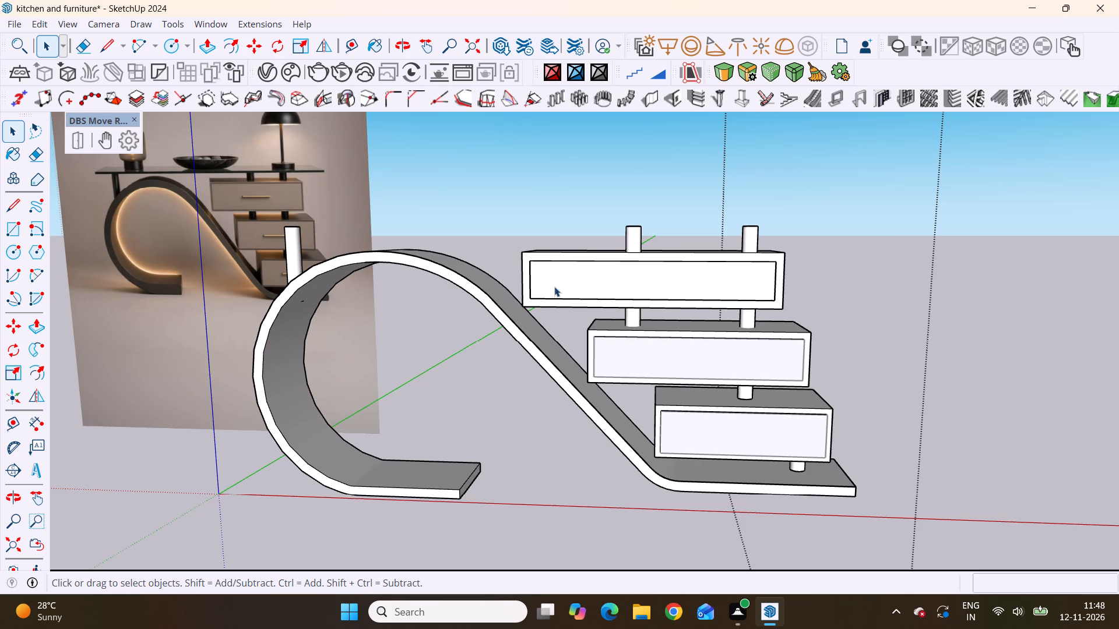
pyautogui.scroll(-2, 492, 277)
pyautogui.scroll(10, 328, 327)
pyautogui.scroll(2, 348, 275)
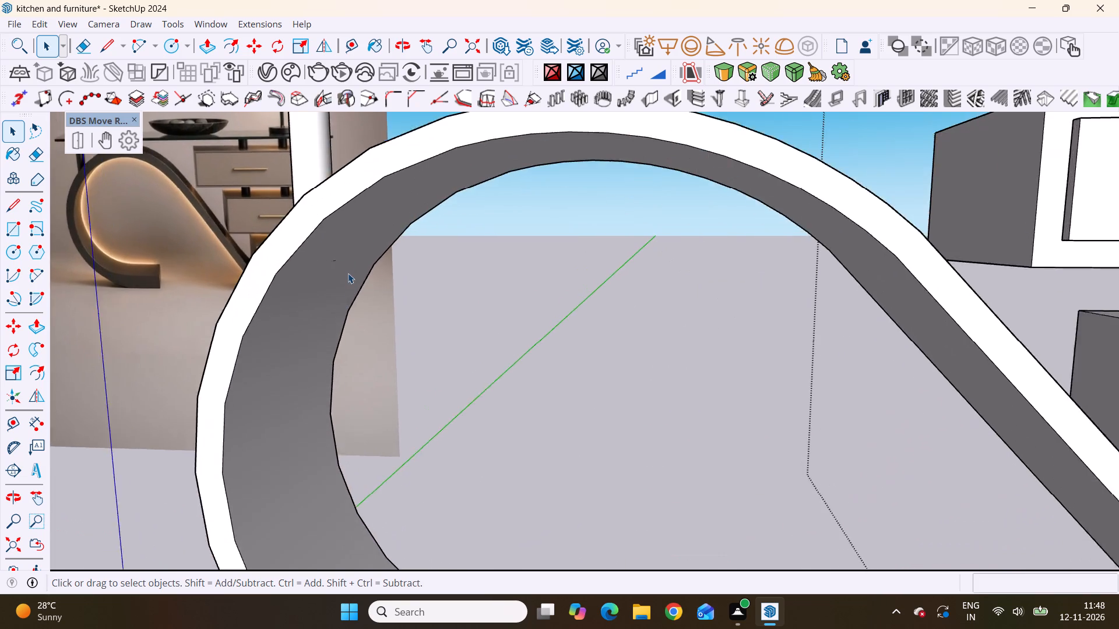
pyautogui.scroll(7, 348, 273)
pyautogui.scroll(-17, 330, 260)
pyautogui.scroll(1, 509, 457)
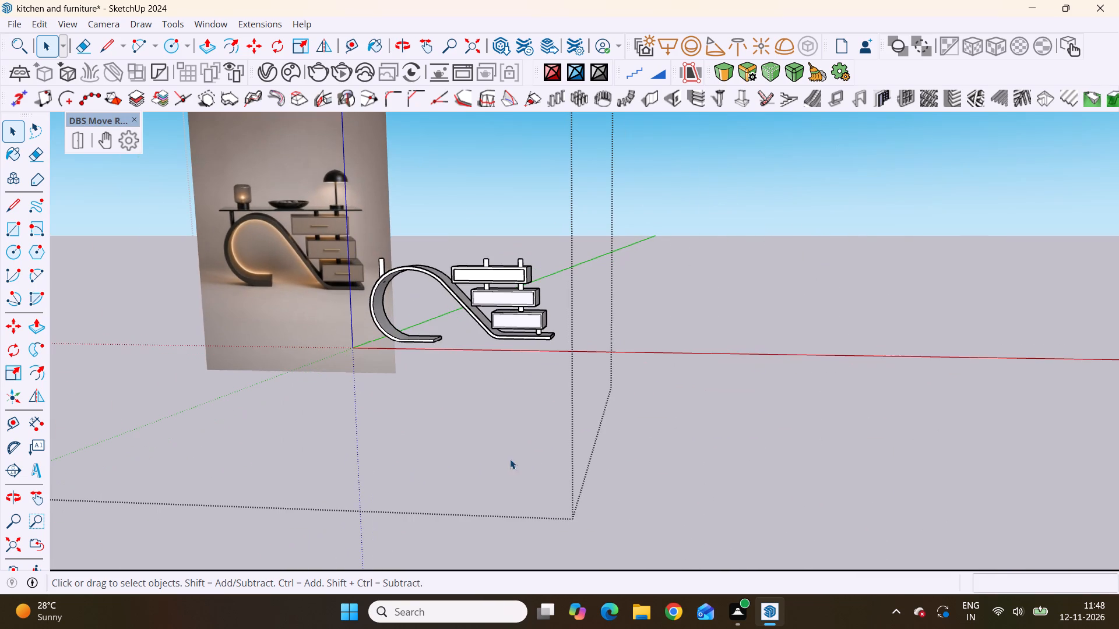
# Draw a rectangle about 3' 6 1/8" by 4 9/16" for the tabletop, from the loop post's top to beyond the outer drawer post.
pyautogui.moveTo(490, 330); pyautogui.dragTo(555, 319, button='middle')
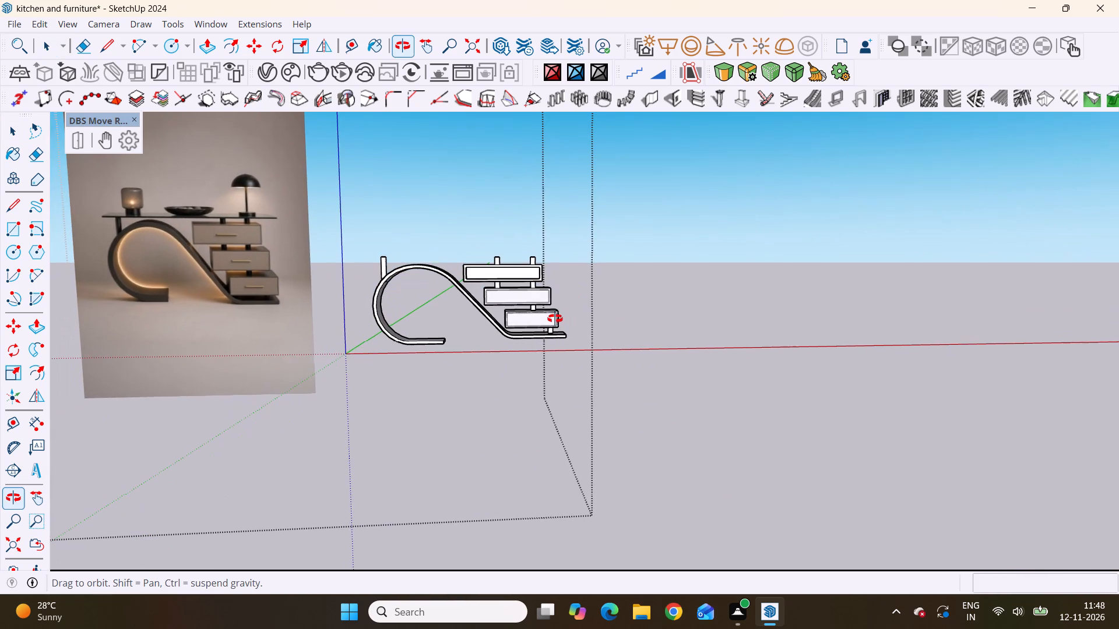
pyautogui.moveTo(555, 319); pyautogui.dragTo(562, 317, button='middle')
pyautogui.moveTo(506, 241); pyautogui.dragTo(551, 356, button='middle')
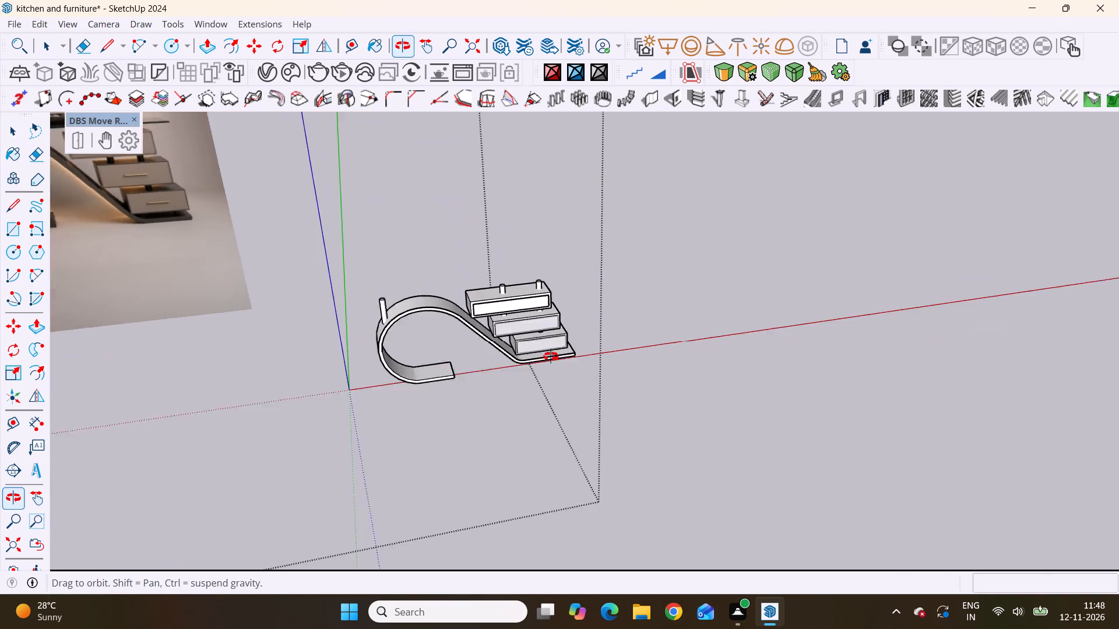
pyautogui.moveTo(551, 356); pyautogui.dragTo(498, 447, button='middle')
pyautogui.scroll(10, 376, 324)
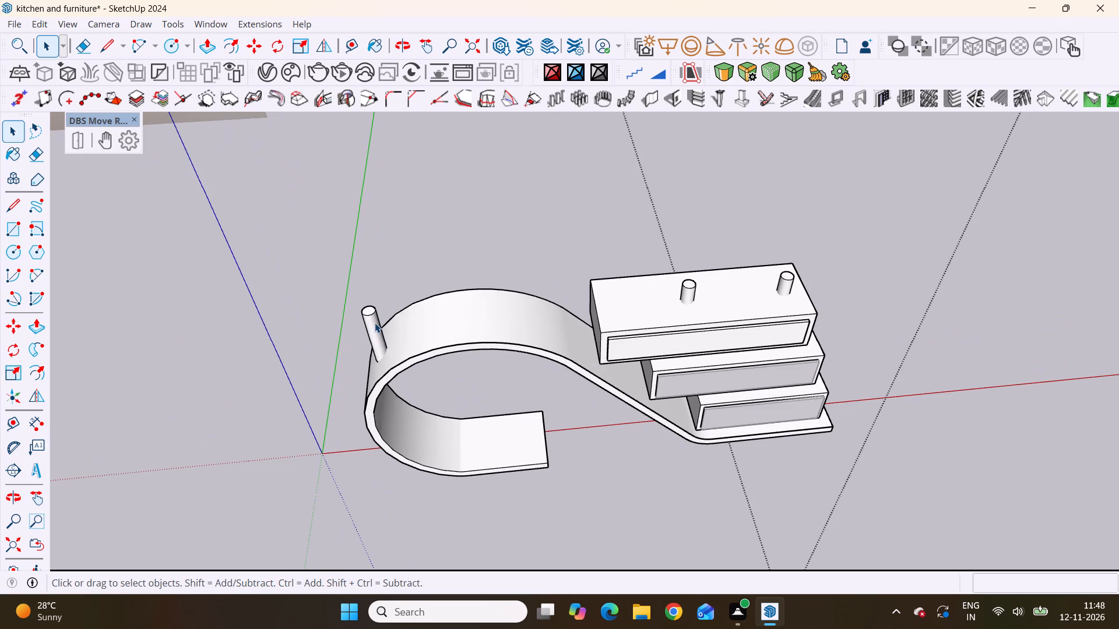
pyautogui.press('r')
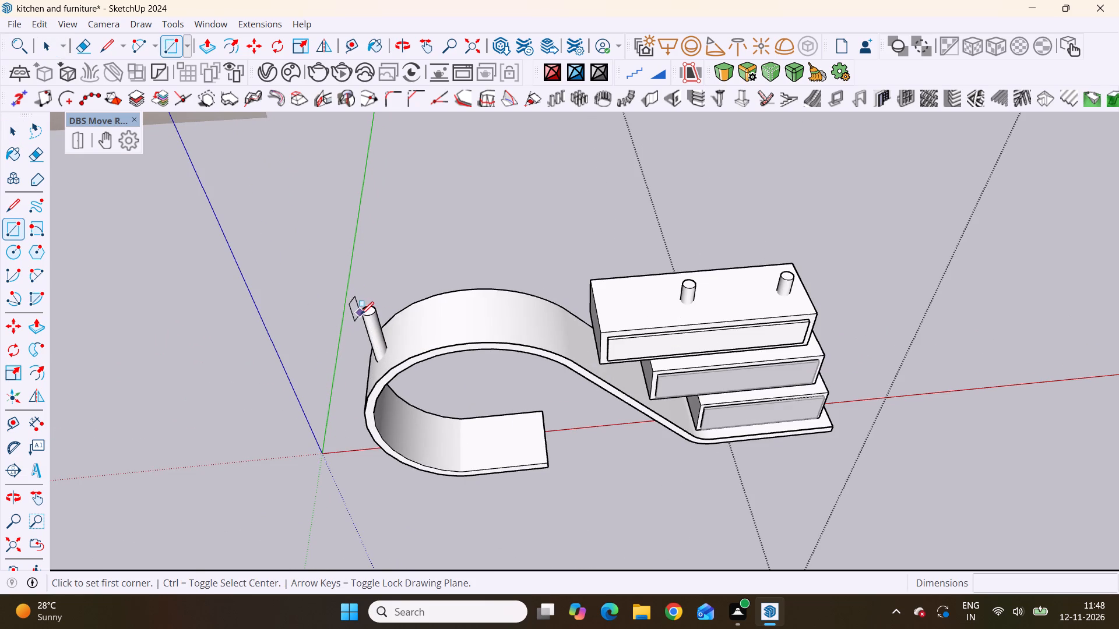
pyautogui.scroll(10, 366, 320)
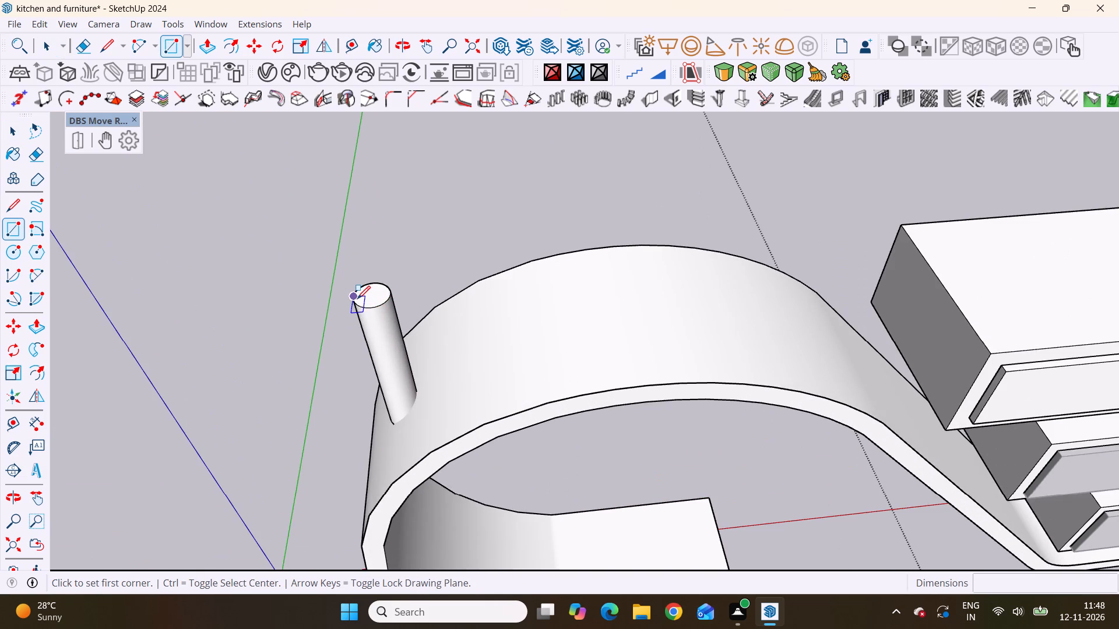
pyautogui.click(357, 298)
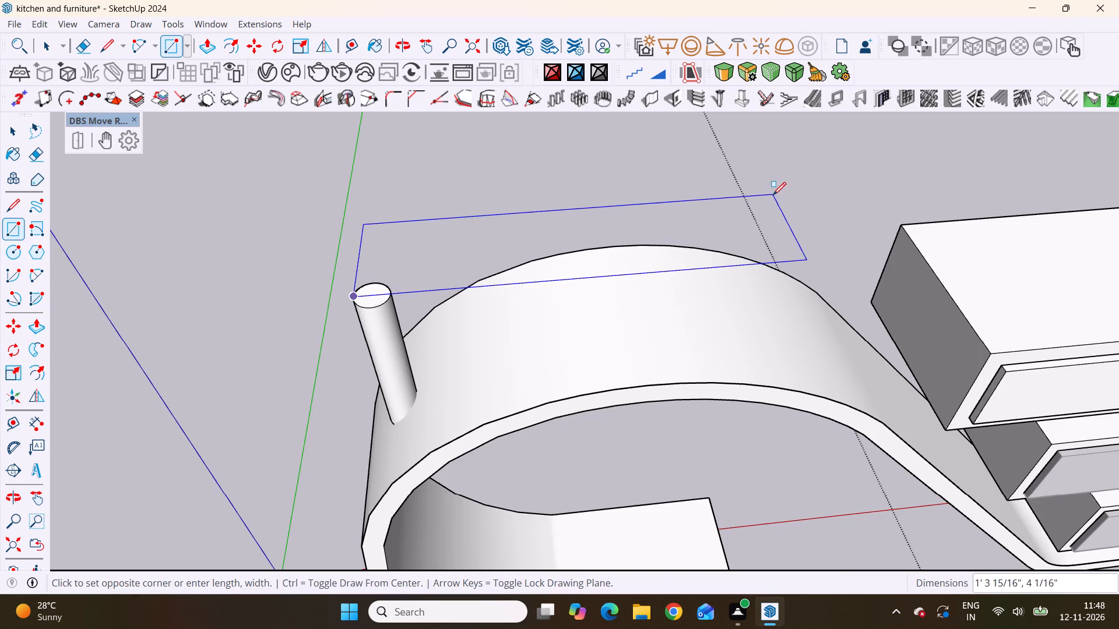
pyautogui.scroll(-5, 756, 232)
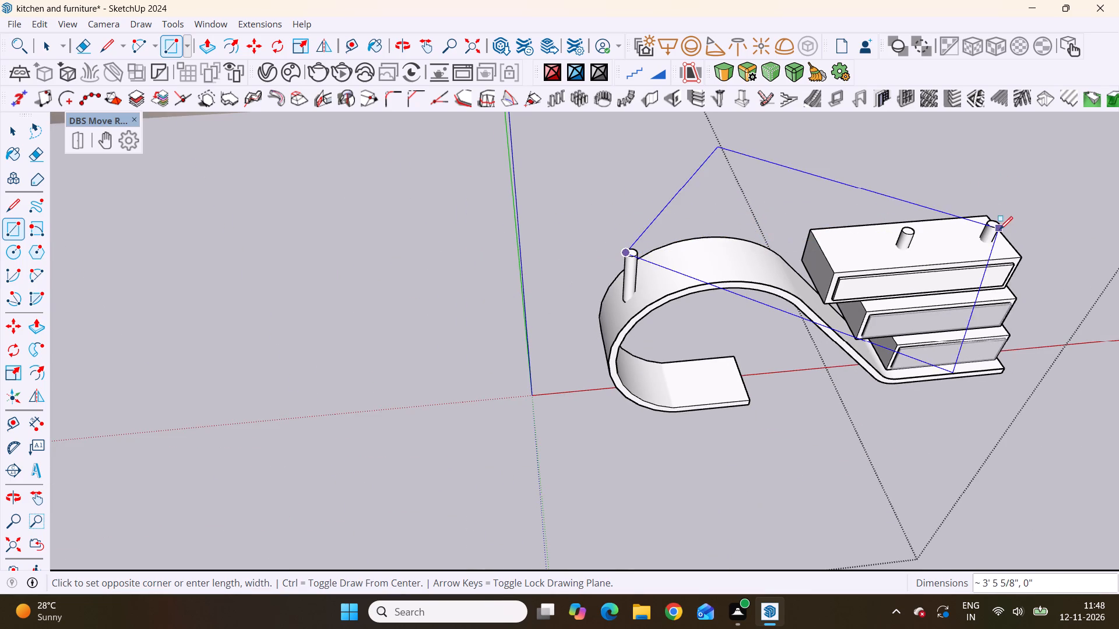
pyautogui.click(985, 200)
pyautogui.scroll(-6, 846, 256)
pyautogui.moveTo(832, 290); pyautogui.dragTo(702, 213, button='middle')
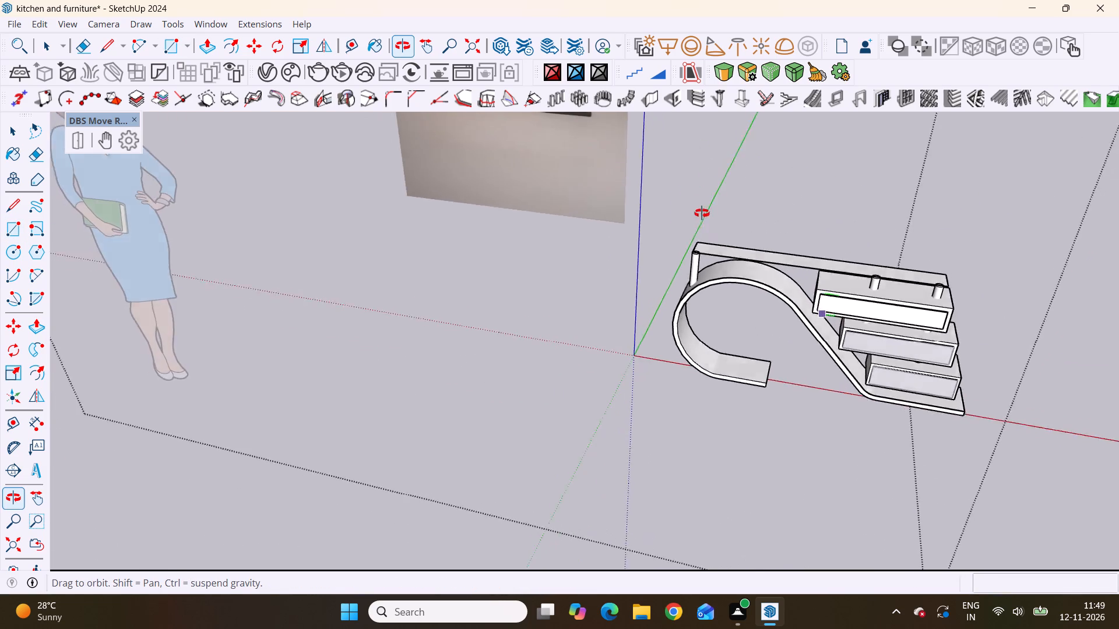
pyautogui.moveTo(702, 213); pyautogui.dragTo(773, 280, button='middle')
pyautogui.scroll(11, 773, 280)
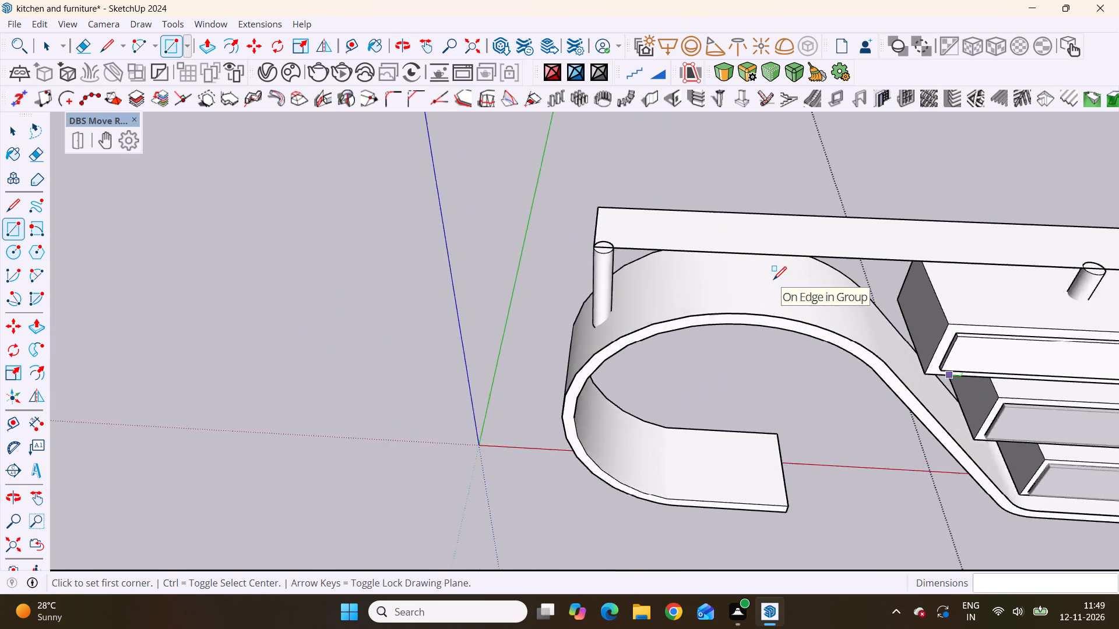
pyautogui.scroll(2, 773, 280)
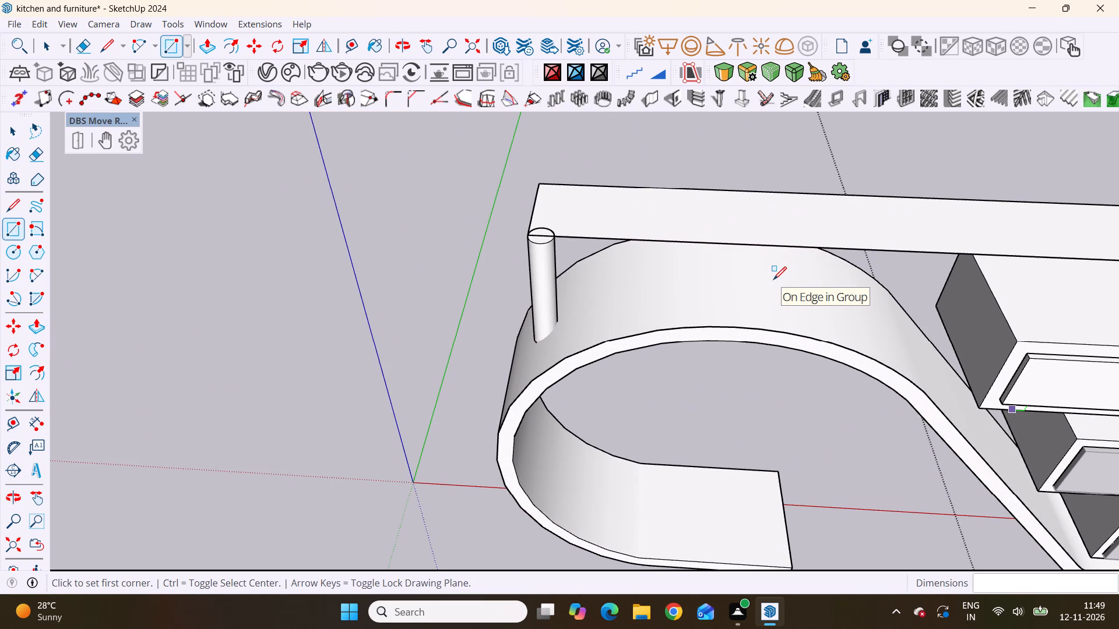
pyautogui.scroll(-7, 773, 280)
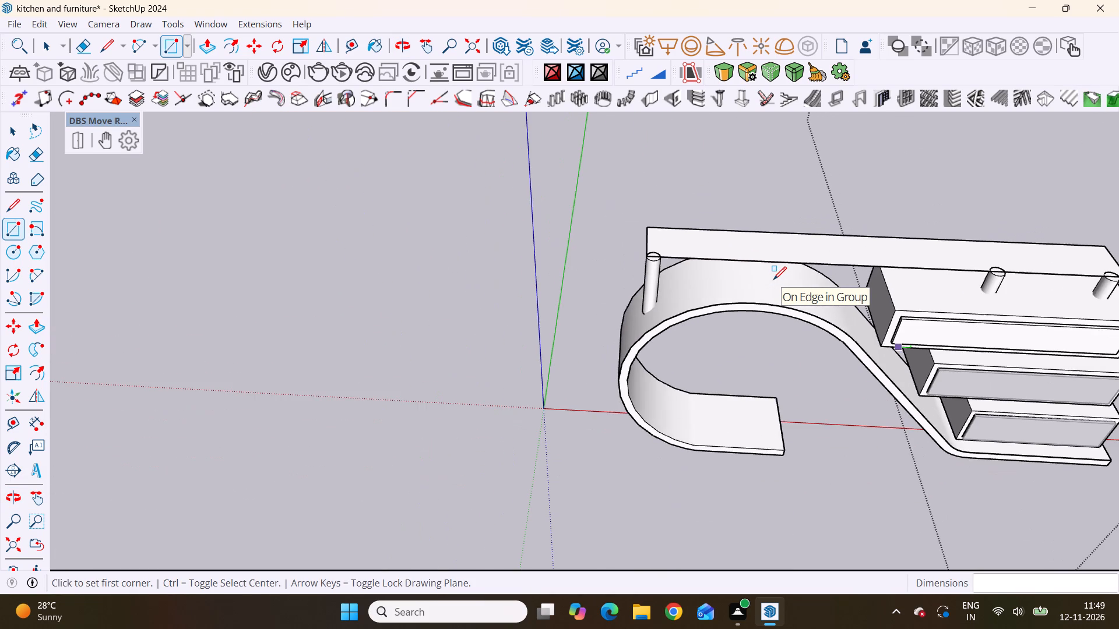
pyautogui.press('space')
# Check the tabletop in the reference photo and push/pull the tabletop rectangle upward about 15/16" to give it thickness.
pyautogui.scroll(-3, 528, 152)
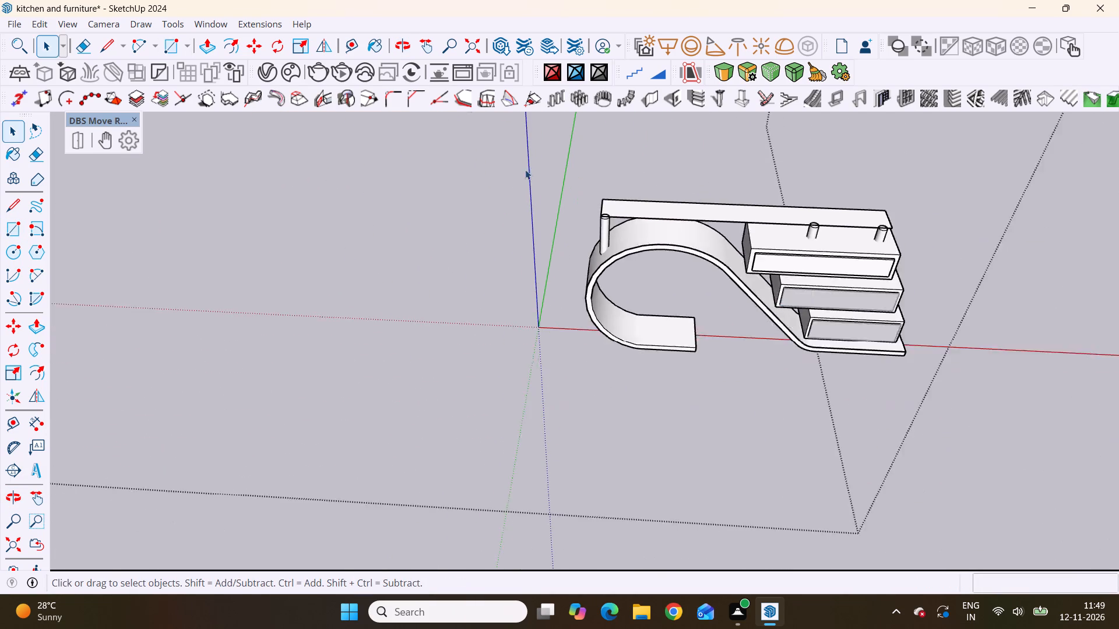
pyautogui.scroll(-4, 525, 169)
pyautogui.scroll(8, 628, 202)
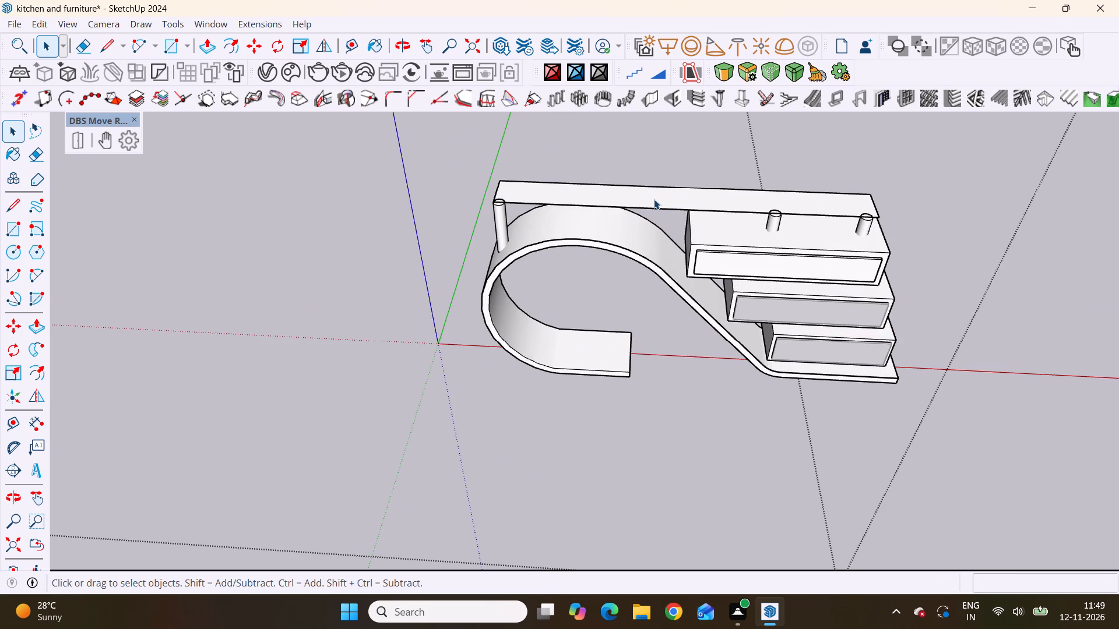
pyautogui.click(654, 199)
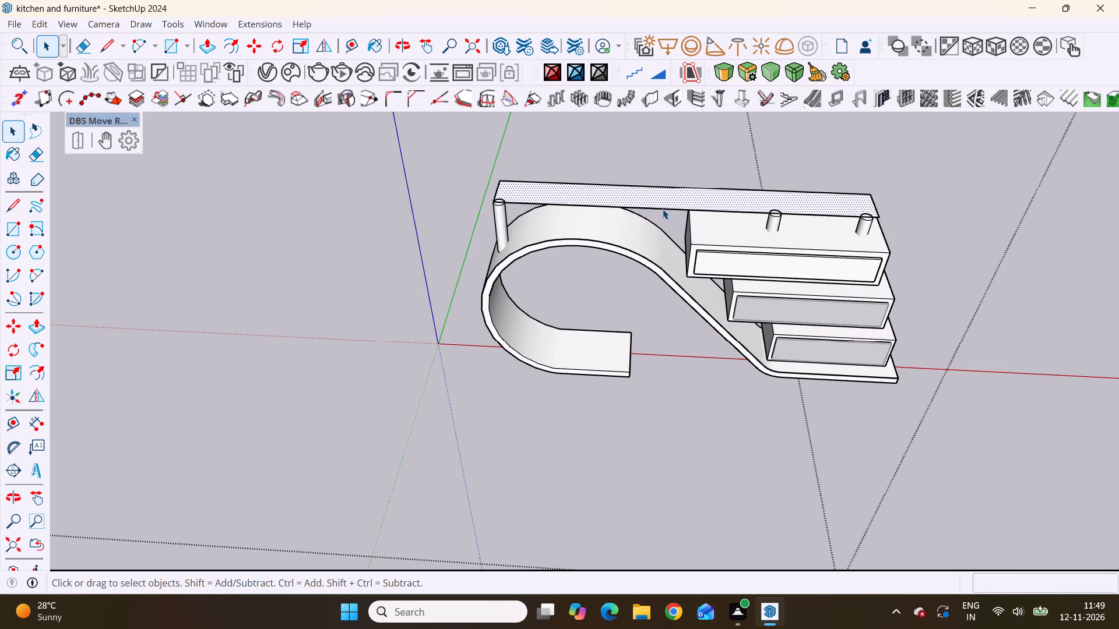
pyautogui.scroll(1, 663, 209)
pyautogui.scroll(-16, 663, 209)
pyautogui.scroll(-8, 675, 245)
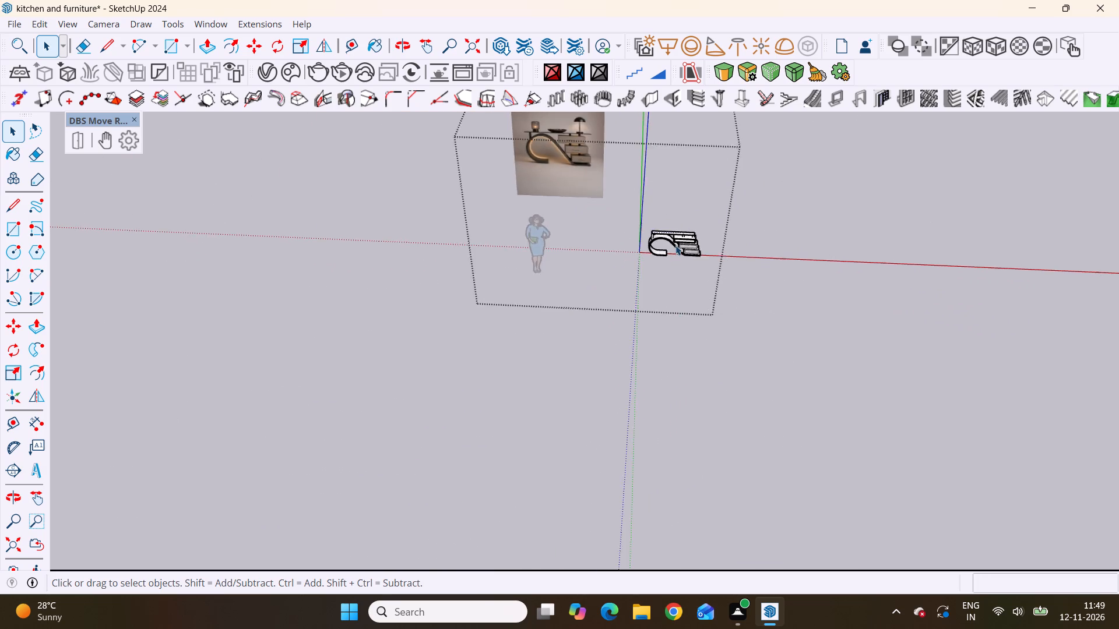
pyautogui.scroll(-5, 675, 245)
pyautogui.scroll(16, 593, 154)
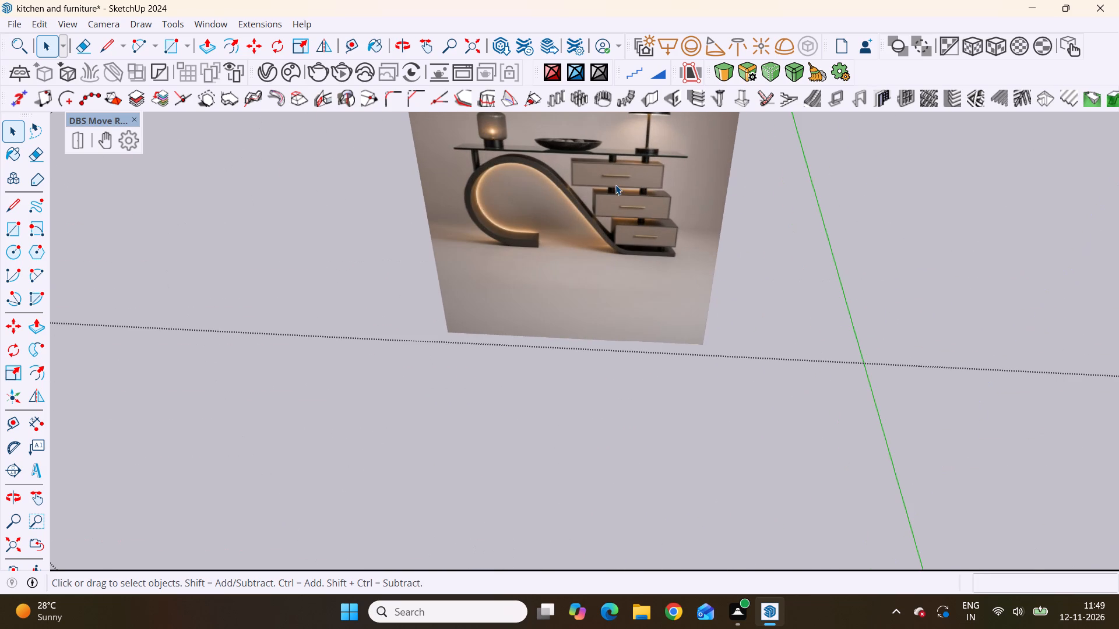
pyautogui.scroll(-11, 601, 193)
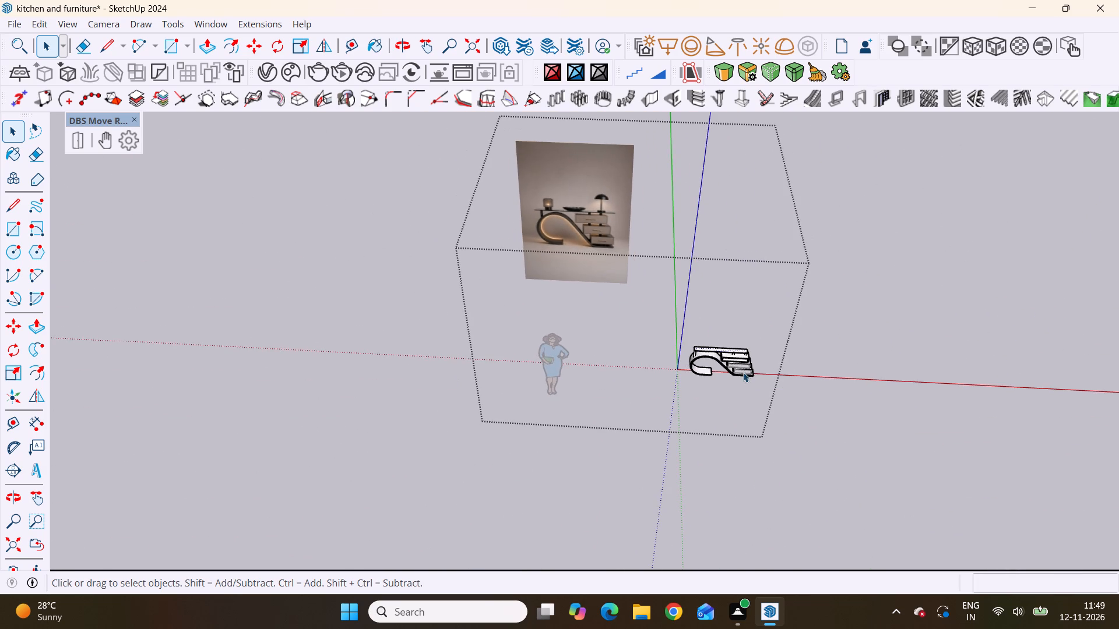
pyautogui.moveTo(738, 365); pyautogui.dragTo(736, 303, button='middle')
pyautogui.scroll(17, 736, 321)
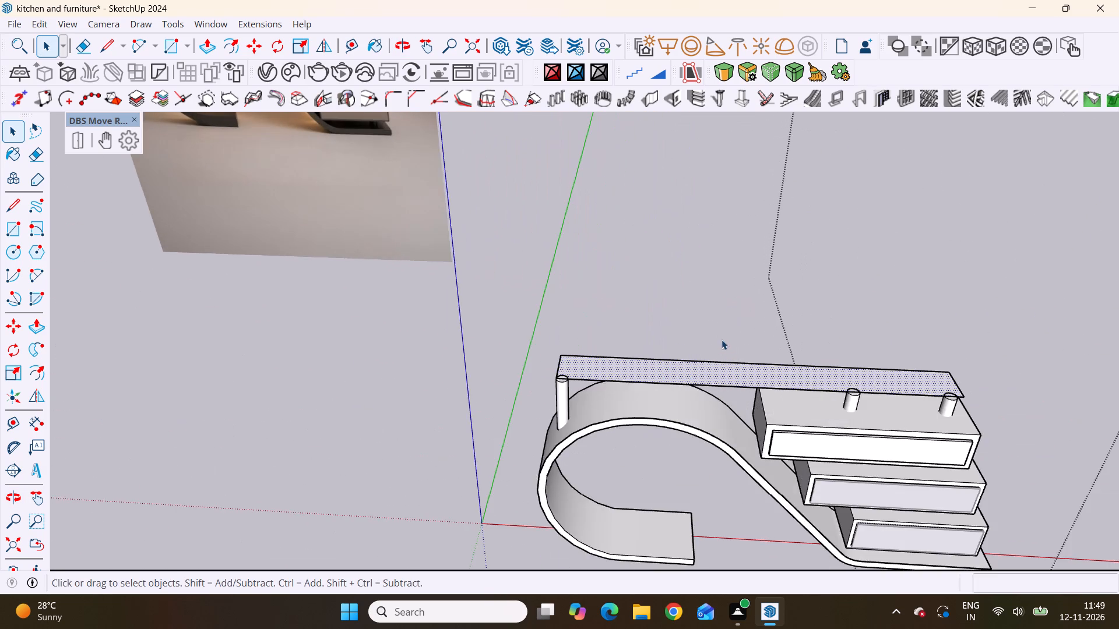
pyautogui.scroll(3, 705, 375)
pyautogui.press('p')
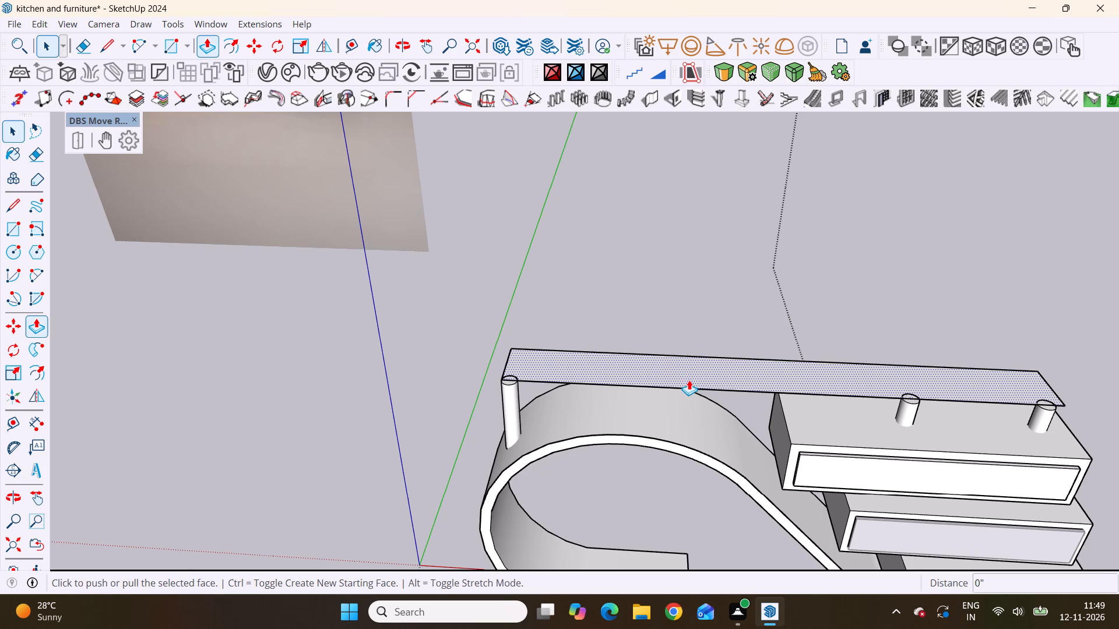
pyautogui.click(638, 371)
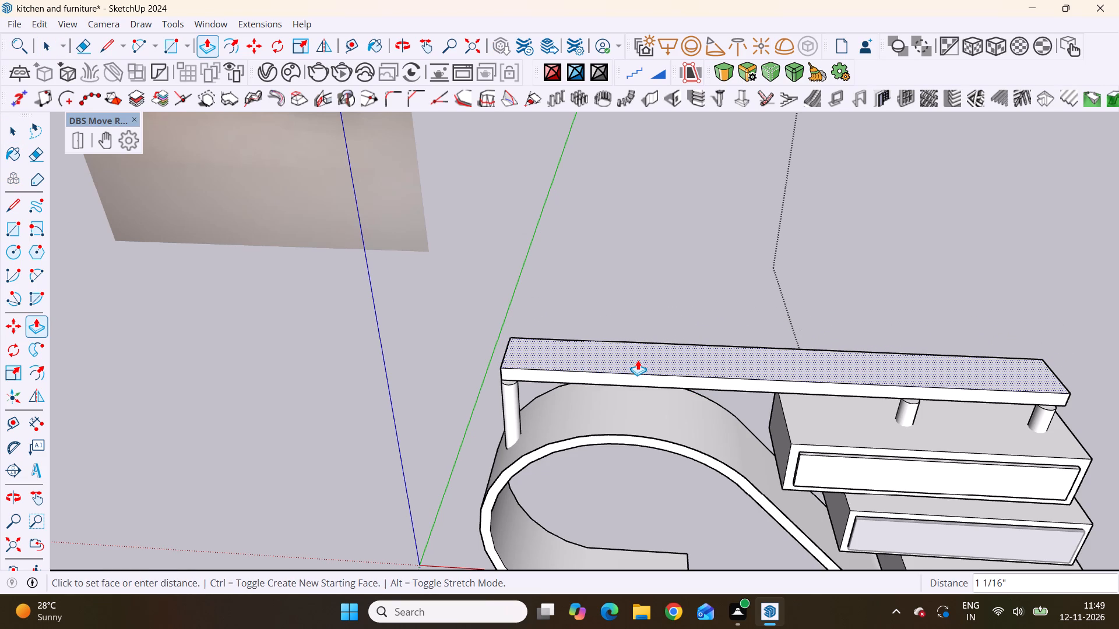
pyautogui.scroll(-12, 638, 362)
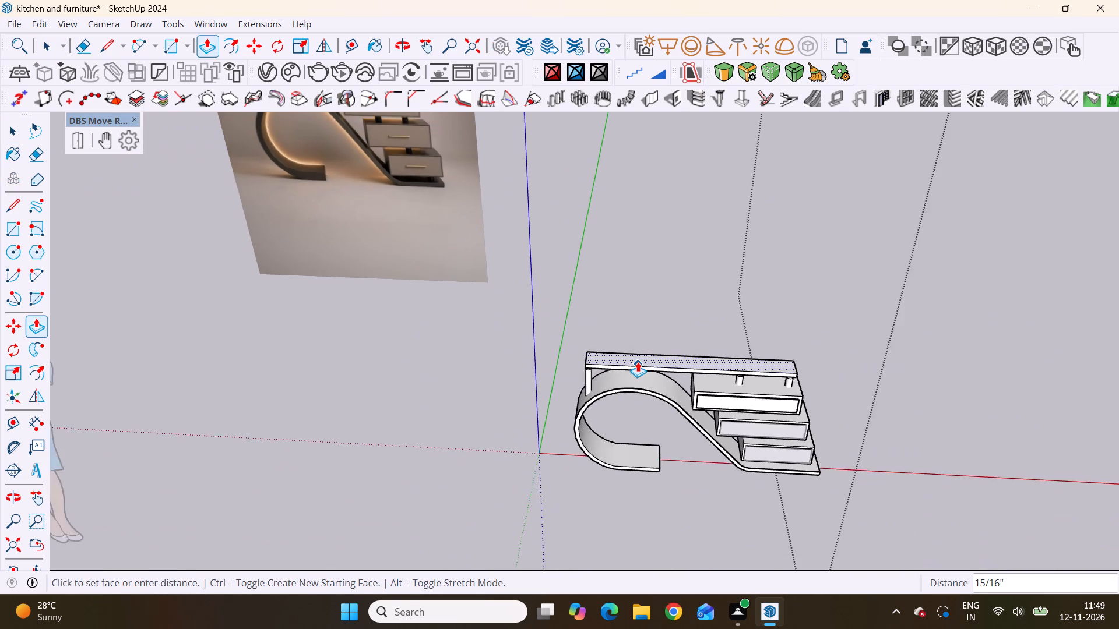
pyautogui.scroll(-2, 638, 362)
pyautogui.scroll(9, 638, 362)
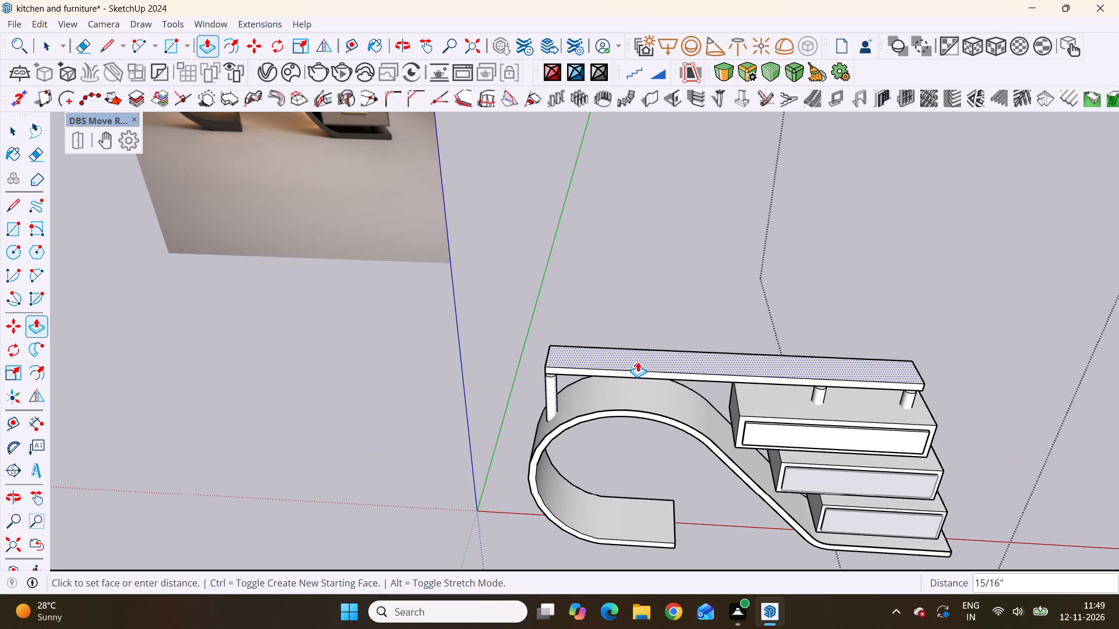
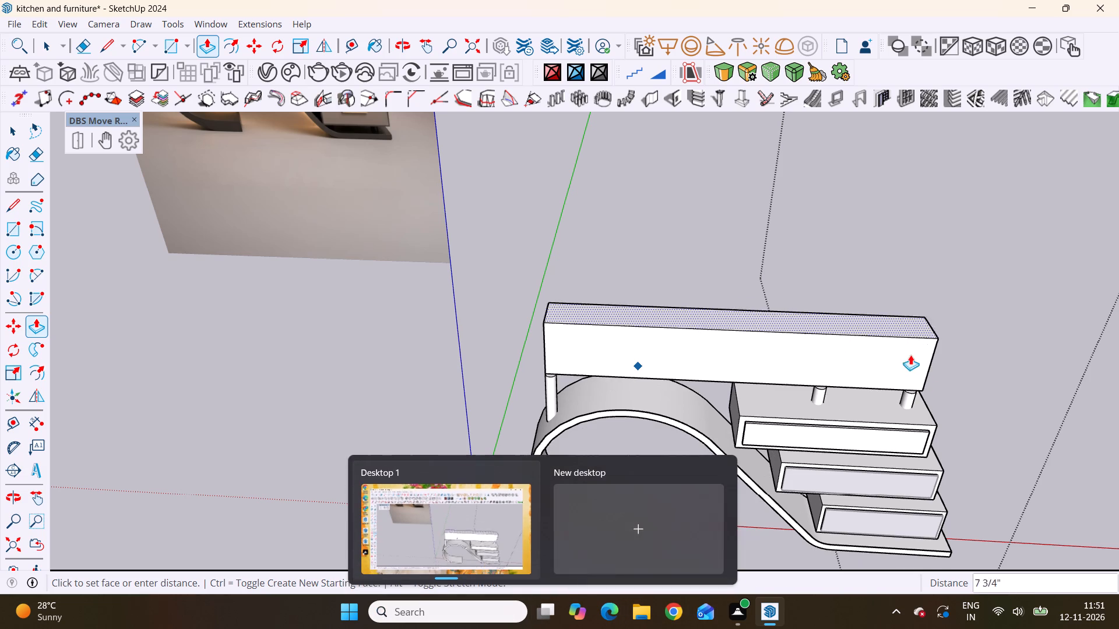
# Compare the tabletop with the reference photo and finish its push/pull at a thickness of about 5/8".
pyautogui.scroll(-6, 828, 313)
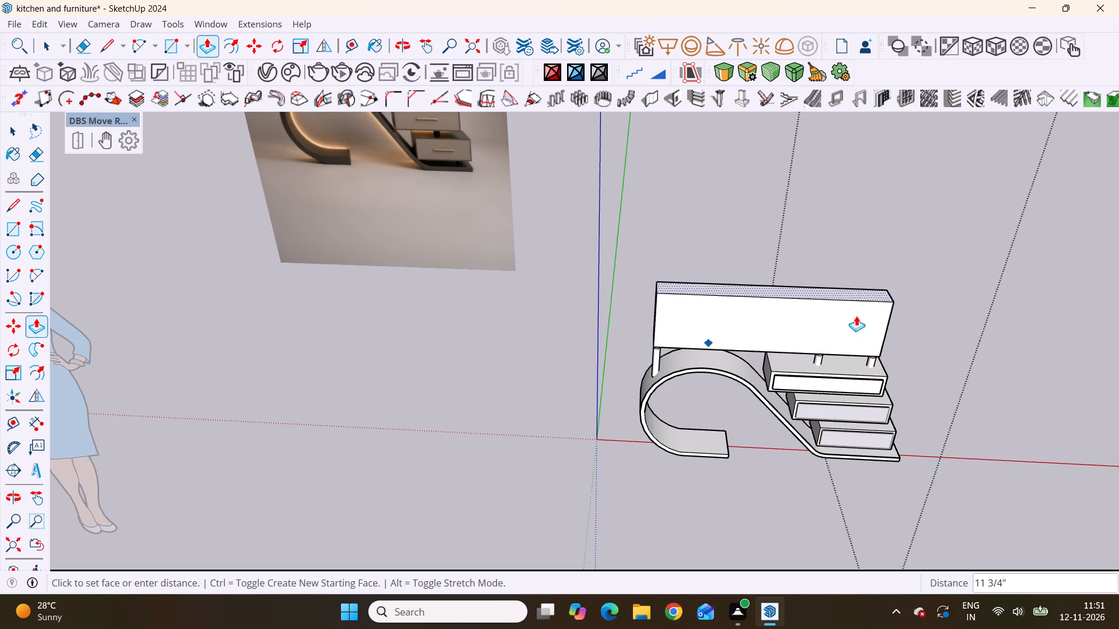
pyautogui.scroll(-6, 850, 308)
pyautogui.moveTo(892, 327); pyautogui.dragTo(901, 224, button='middle')
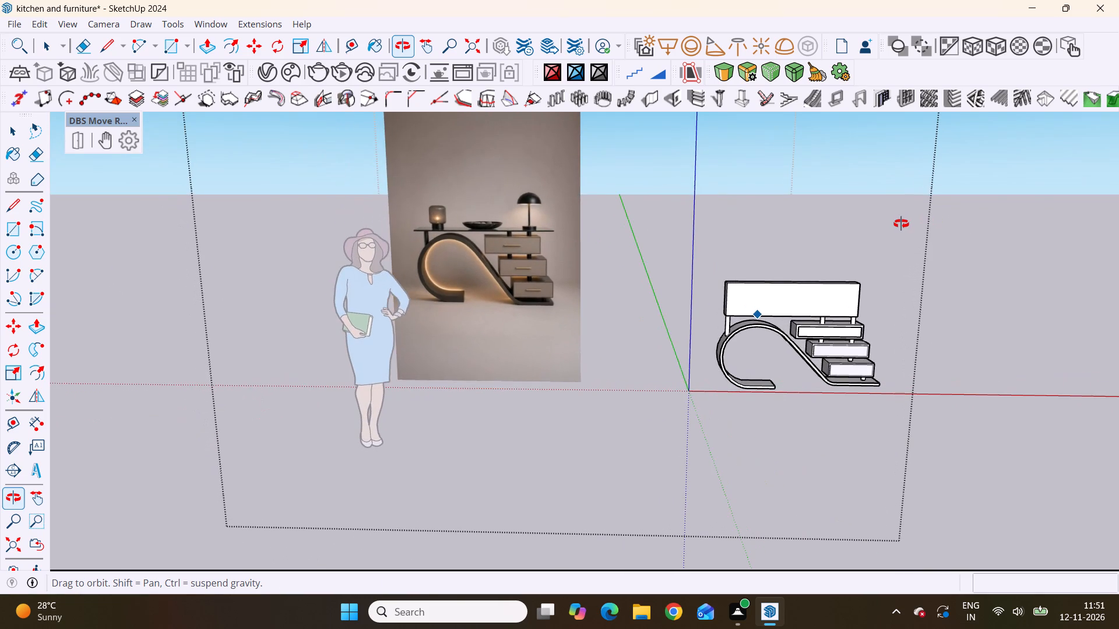
pyautogui.moveTo(901, 224); pyautogui.dragTo(913, 222, button='middle')
pyautogui.scroll(4, 836, 310)
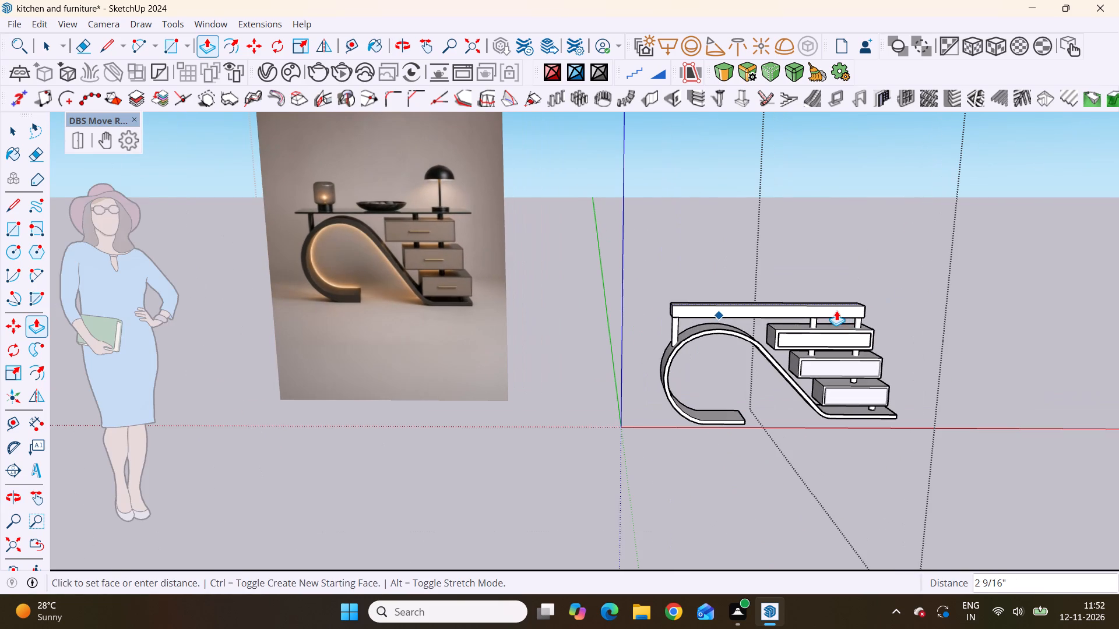
pyautogui.scroll(11, 477, 218)
pyautogui.scroll(-9, 477, 218)
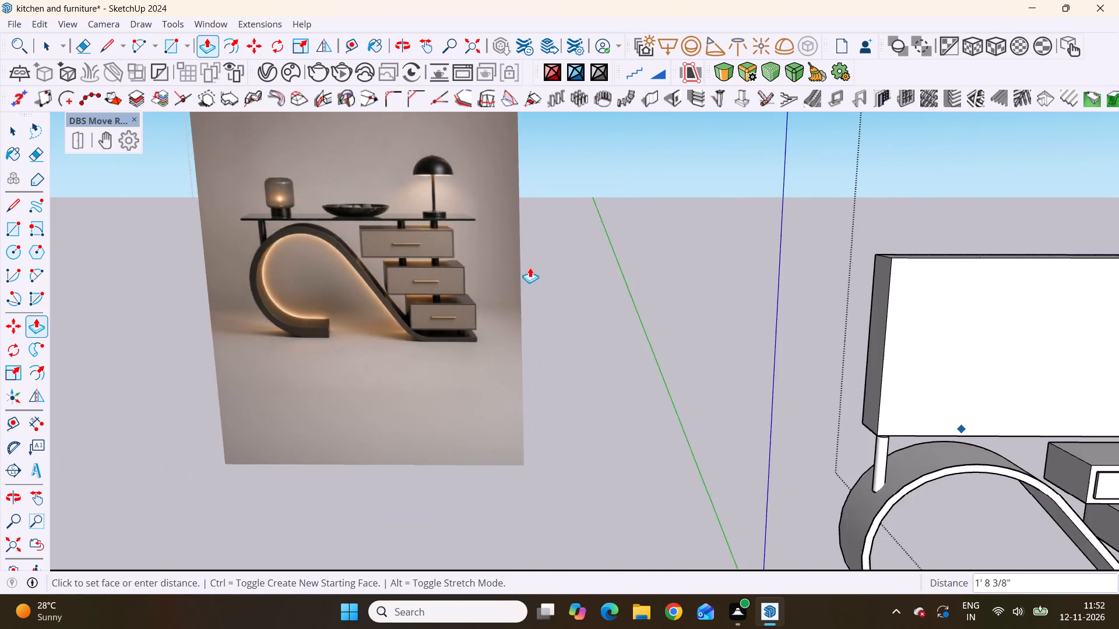
pyautogui.scroll(-9, 530, 267)
pyautogui.scroll(6, 748, 296)
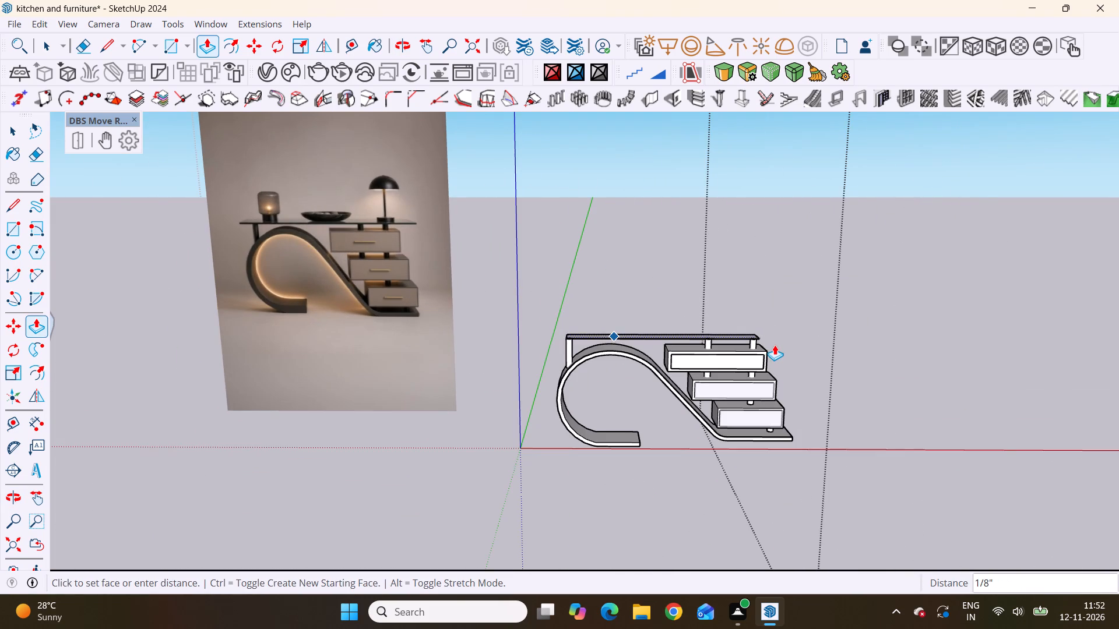
pyautogui.scroll(5, 775, 345)
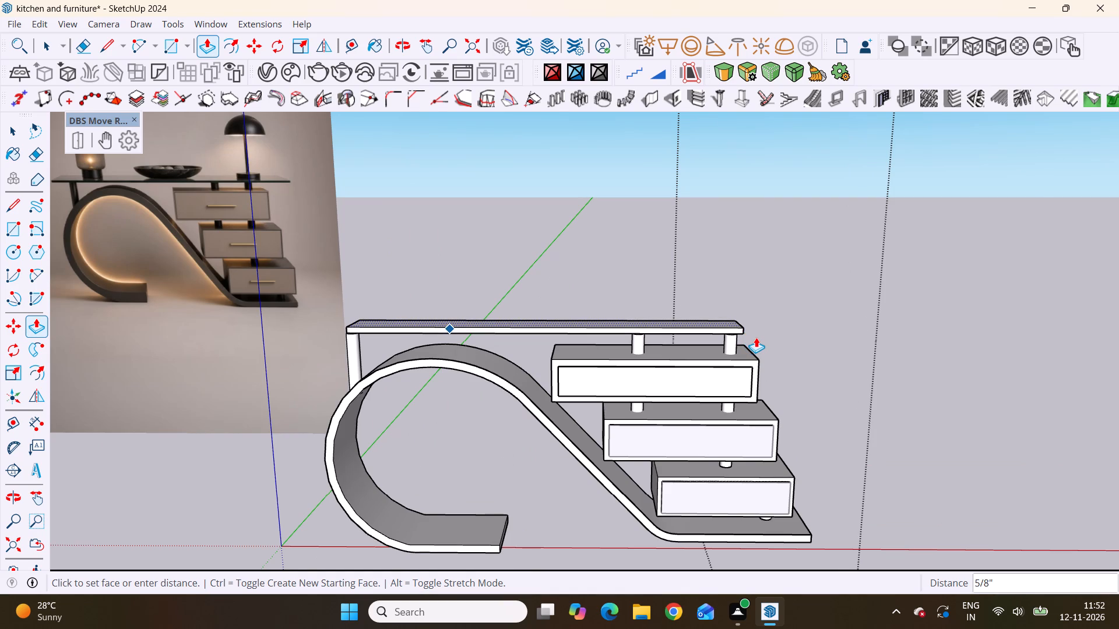
pyautogui.click(756, 337)
pyautogui.scroll(-5, 853, 295)
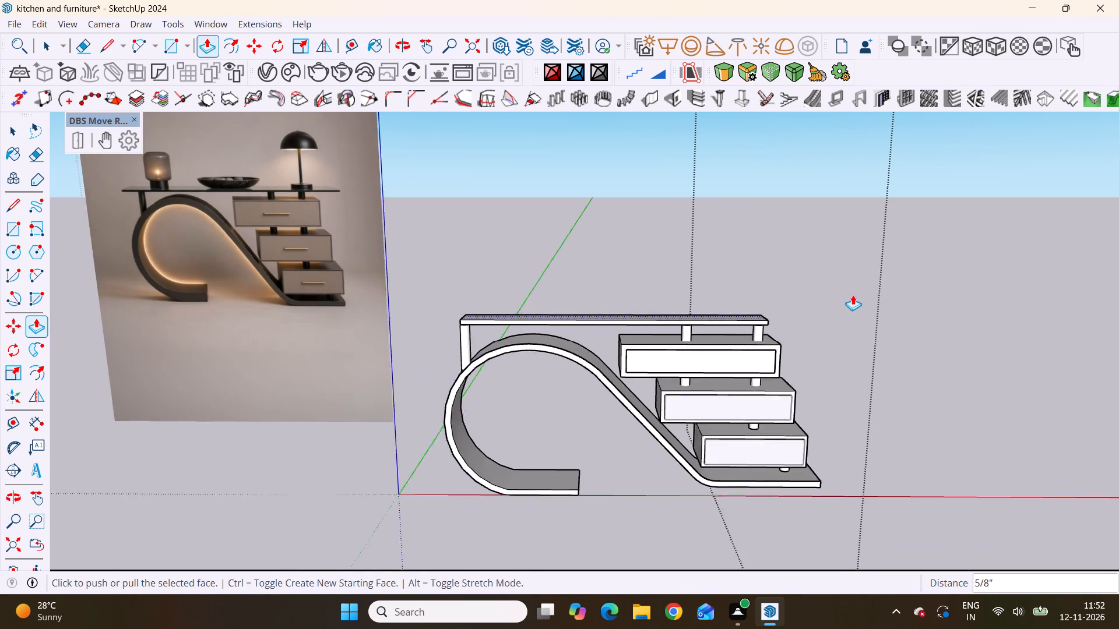
pyautogui.scroll(-3, 853, 295)
# Push/pull the tabletop's long front face outward about 3 7/16", referencing the top drawer's front edge.
pyautogui.moveTo(763, 326); pyautogui.dragTo(523, 453, button='middle')
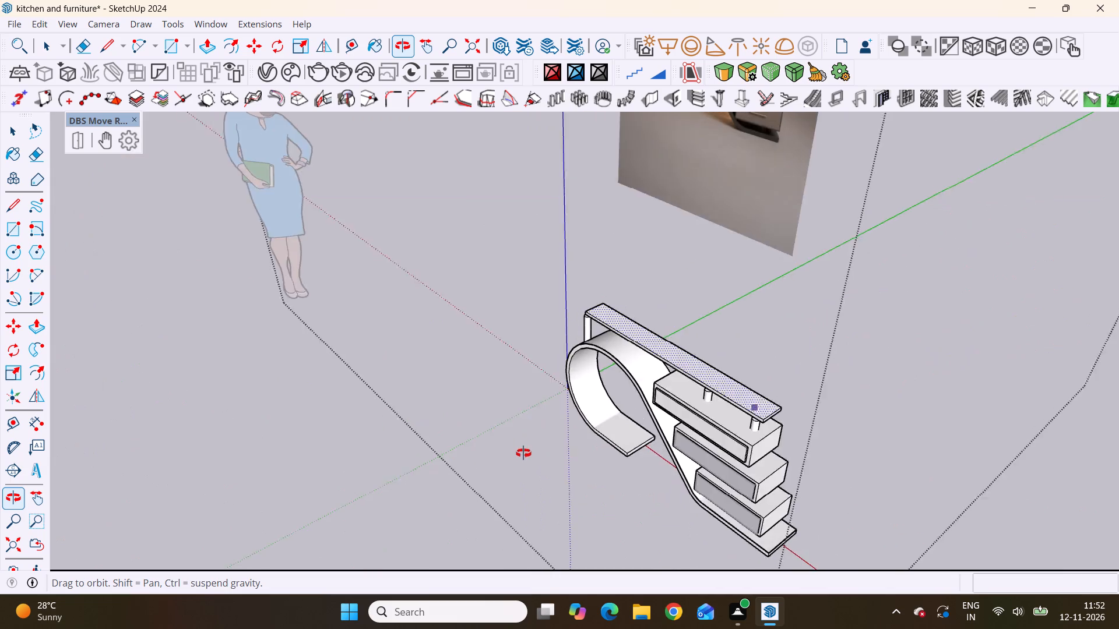
pyautogui.moveTo(523, 453); pyautogui.dragTo(716, 386, button='middle')
pyautogui.scroll(1, 716, 386)
pyautogui.press('space')
pyautogui.scroll(6, 661, 319)
pyautogui.click(496, 290)
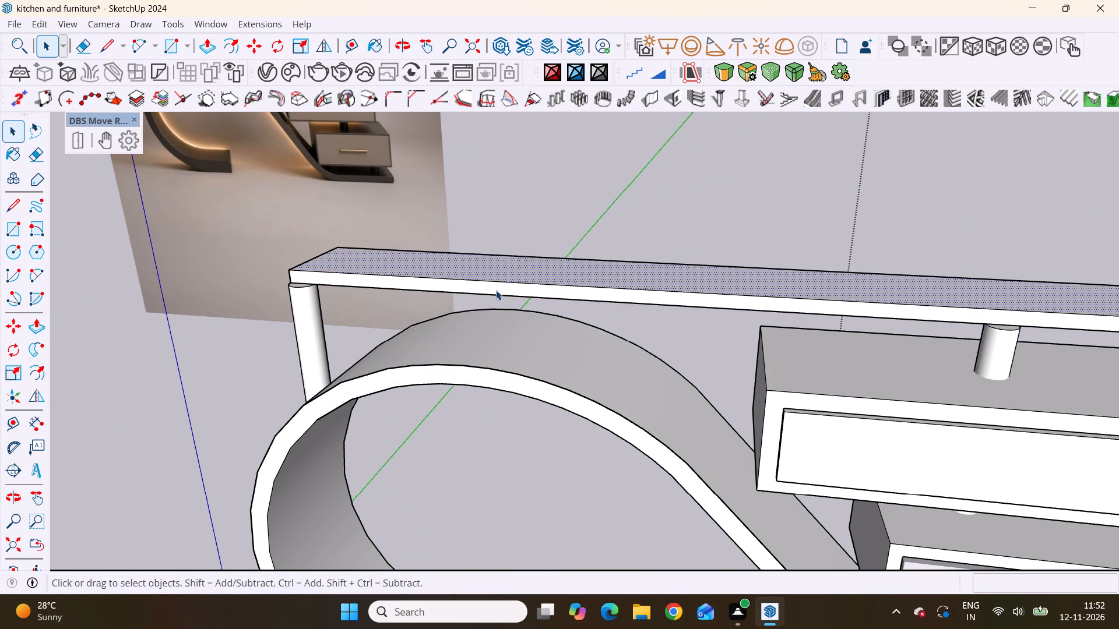
pyautogui.press('p')
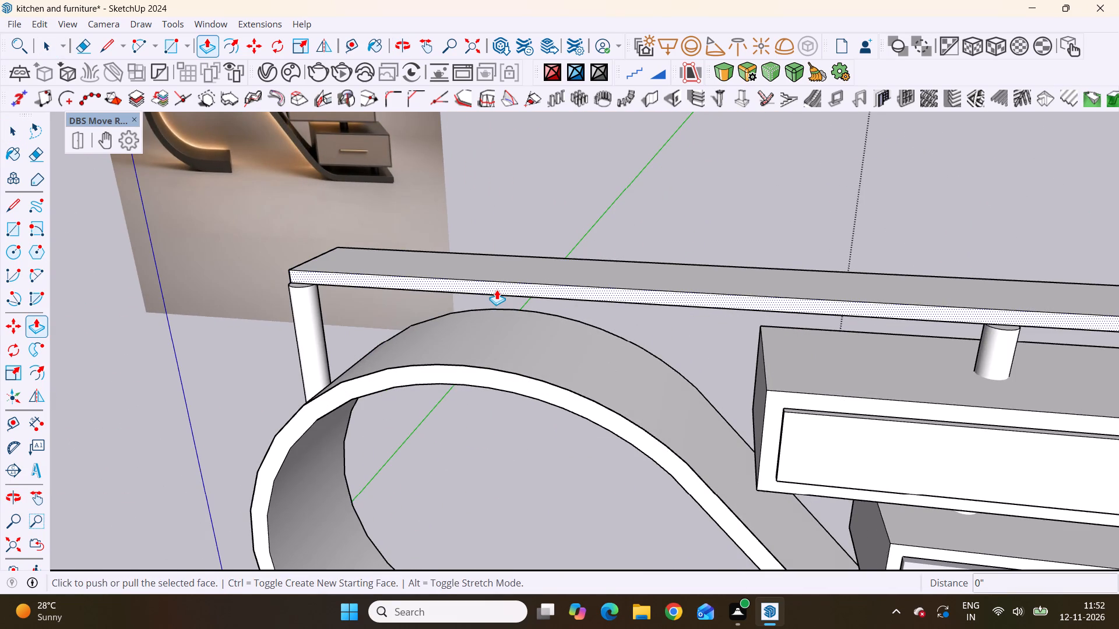
pyautogui.scroll(-5, 495, 328)
pyautogui.moveTo(499, 352); pyautogui.dragTo(603, 366, button='middle')
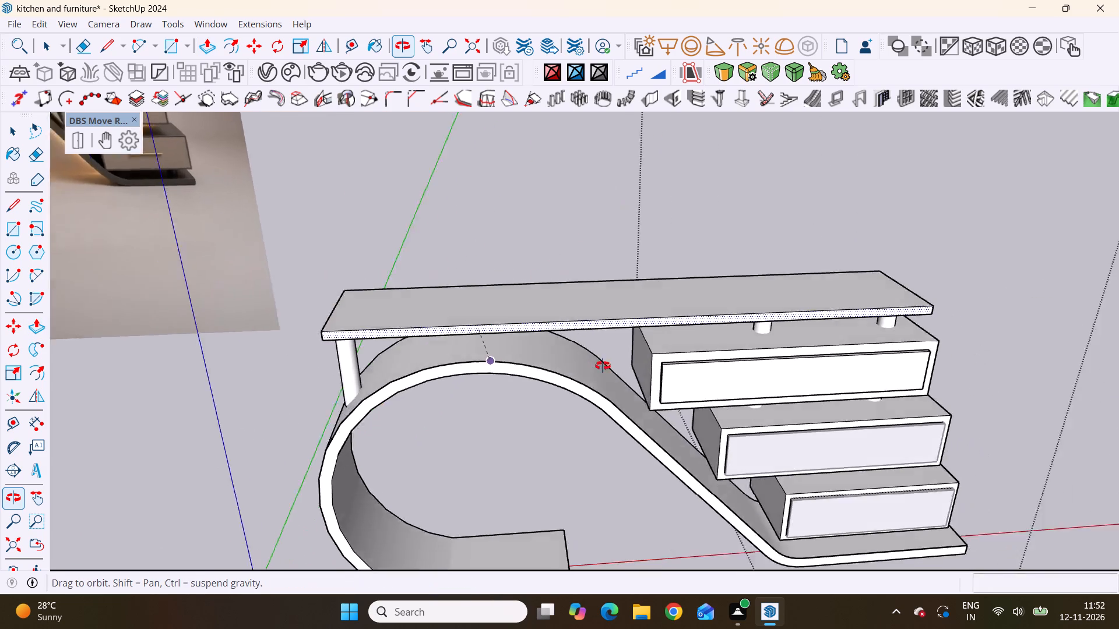
pyautogui.moveTo(603, 366); pyautogui.dragTo(905, 353, button='middle')
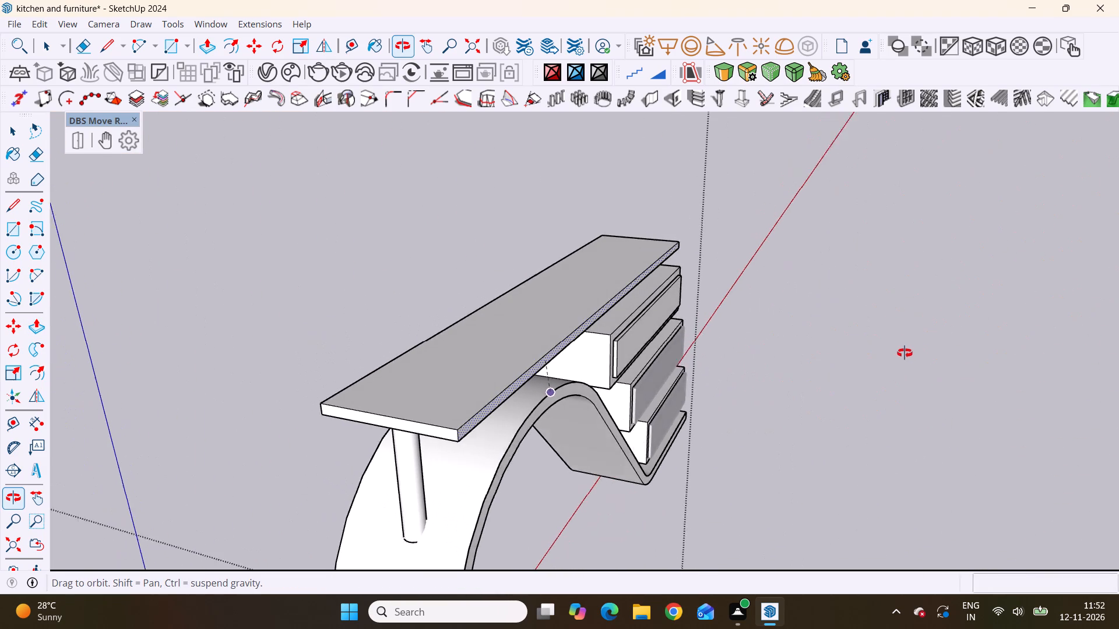
pyautogui.moveTo(905, 353); pyautogui.dragTo(606, 193, button='middle')
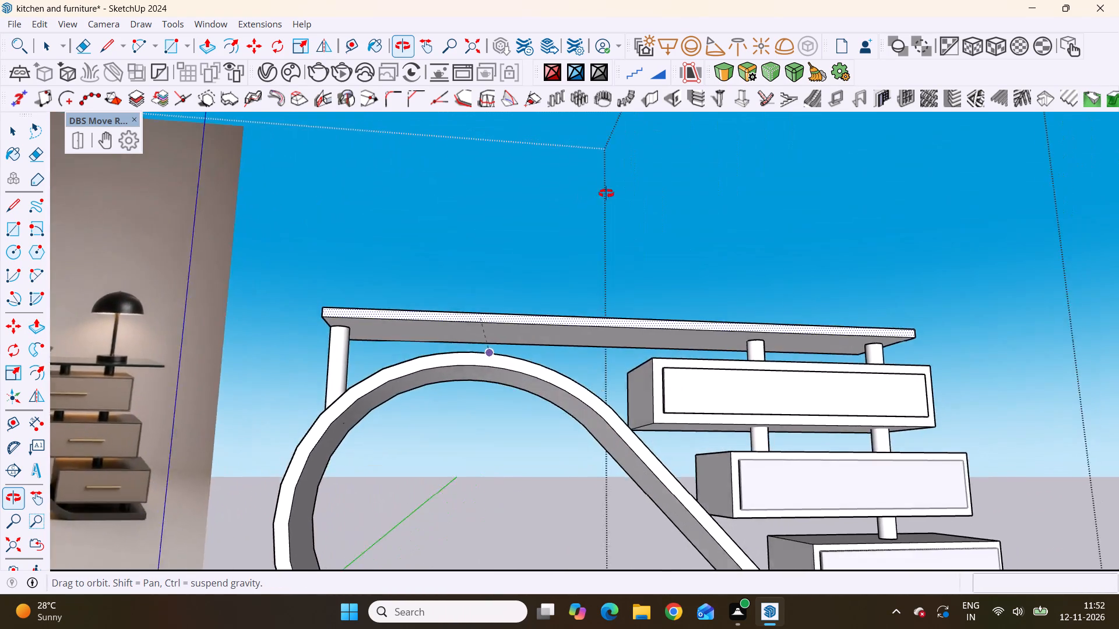
pyautogui.moveTo(606, 193); pyautogui.dragTo(856, 422, button='middle')
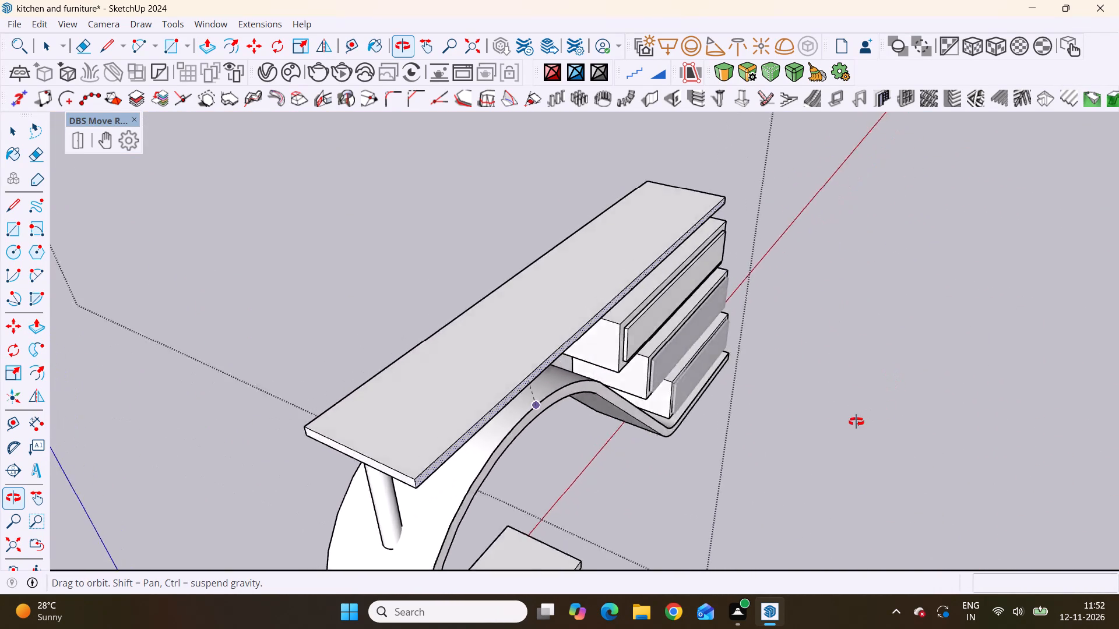
pyautogui.moveTo(856, 422); pyautogui.dragTo(625, 214, button='middle')
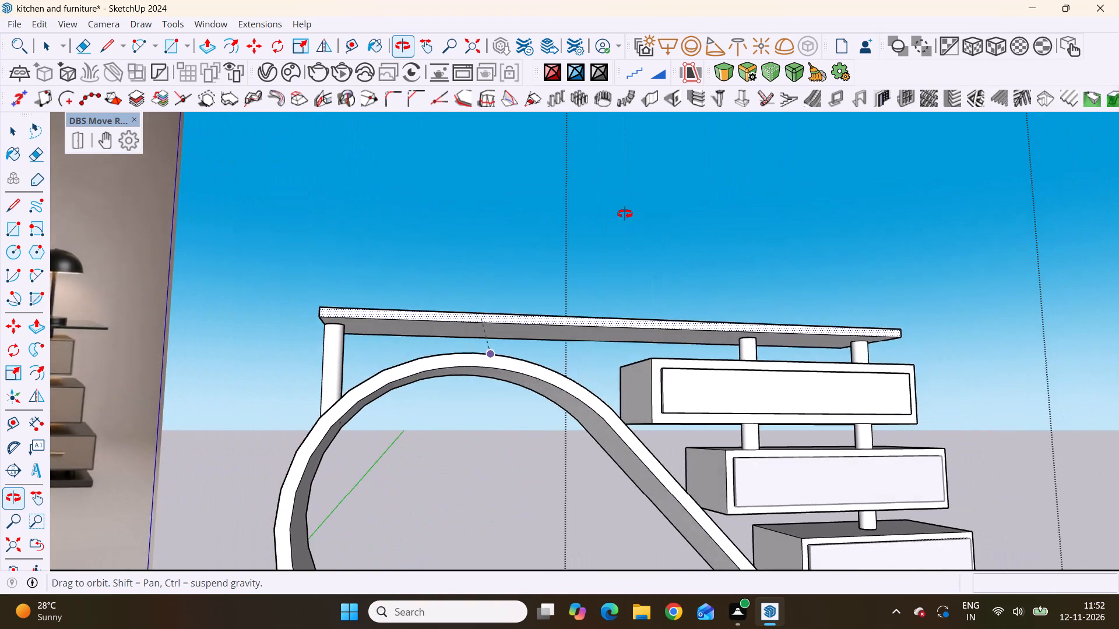
pyautogui.moveTo(625, 214); pyautogui.dragTo(569, 337, button='middle')
pyautogui.scroll(-7, 569, 337)
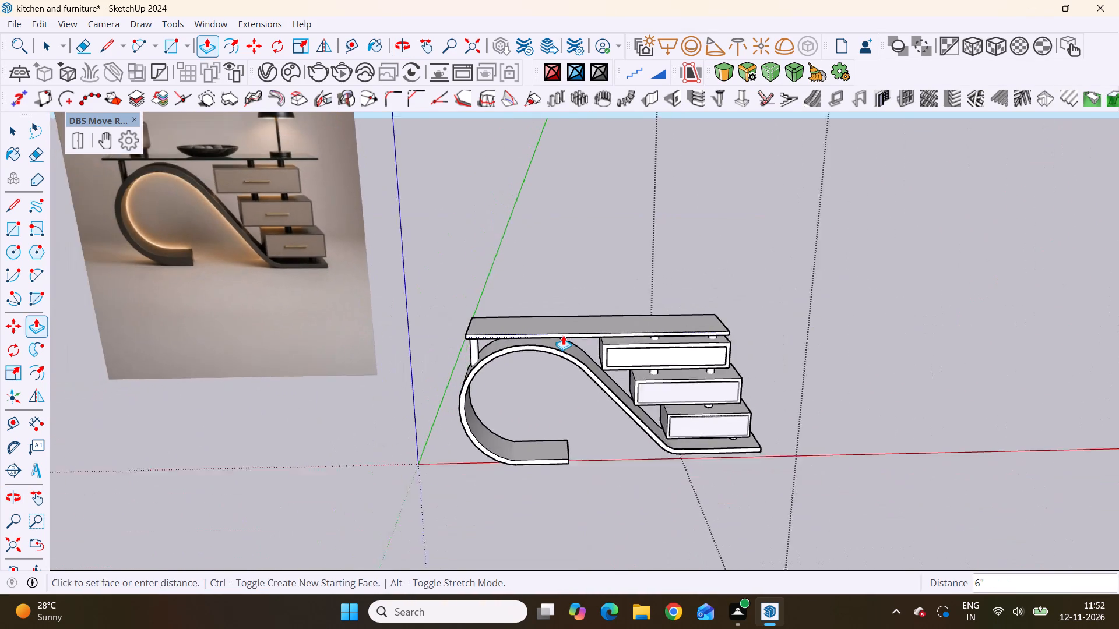
pyautogui.scroll(-1, 563, 335)
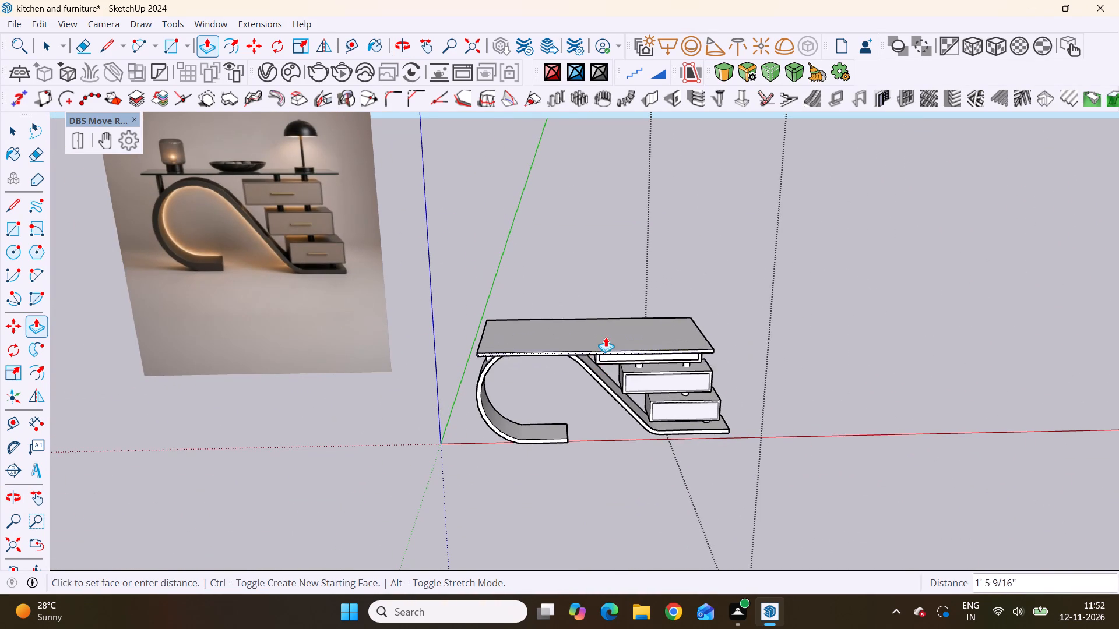
pyautogui.moveTo(511, 367); pyautogui.dragTo(103, 360, button='middle')
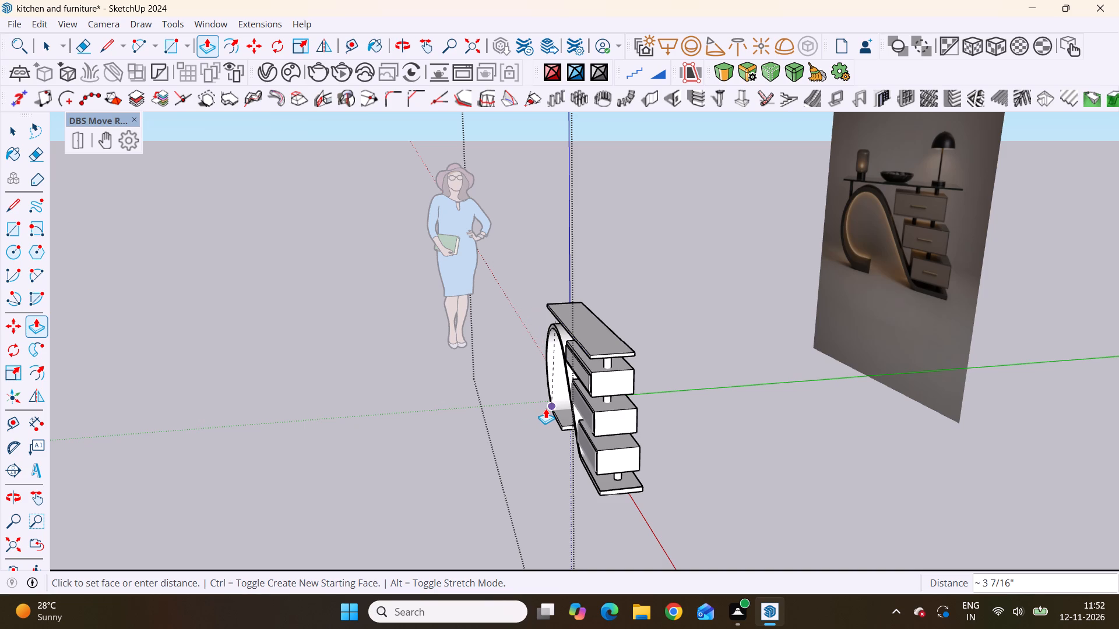
pyautogui.scroll(2, 545, 407)
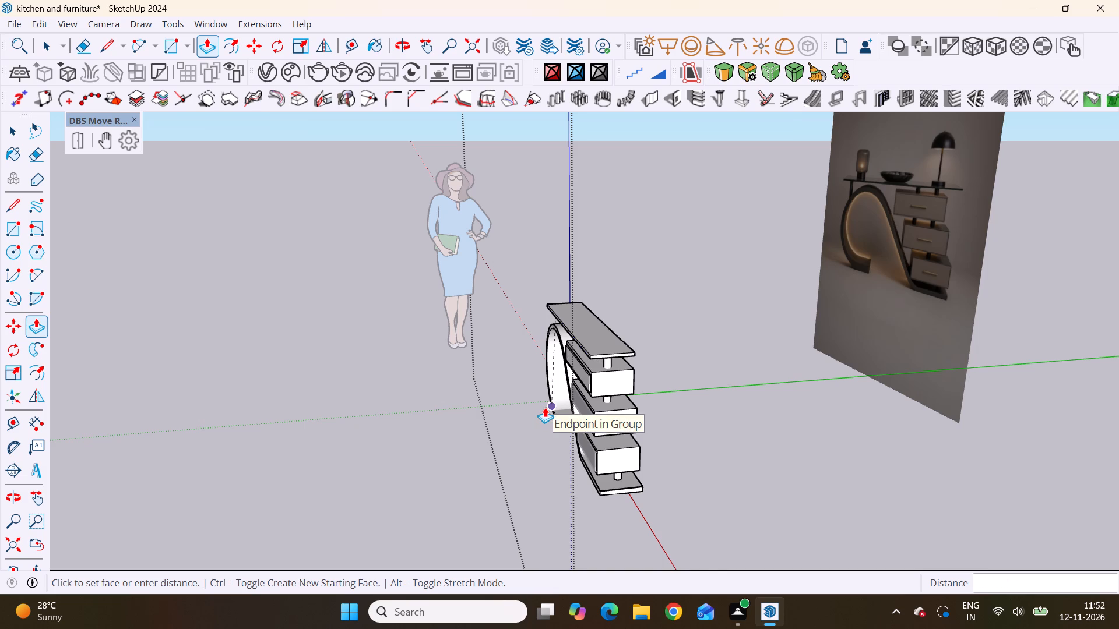
pyautogui.scroll(2, 545, 407)
pyautogui.moveTo(633, 410); pyautogui.dragTo(467, 422, button='middle')
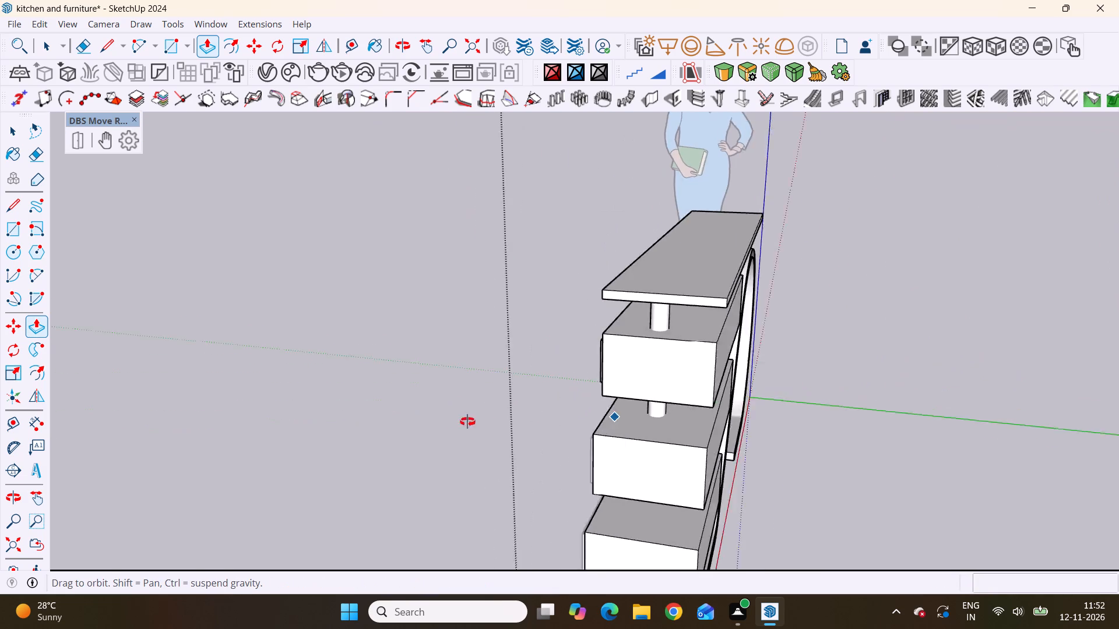
pyautogui.moveTo(467, 422); pyautogui.dragTo(518, 447, button='middle')
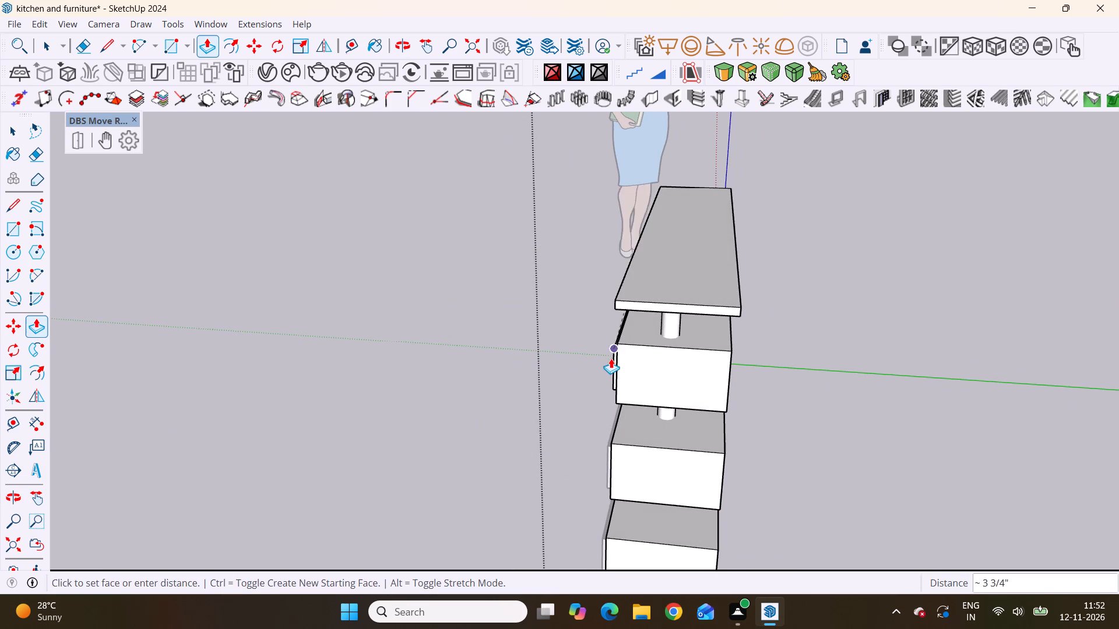
pyautogui.scroll(3, 601, 356)
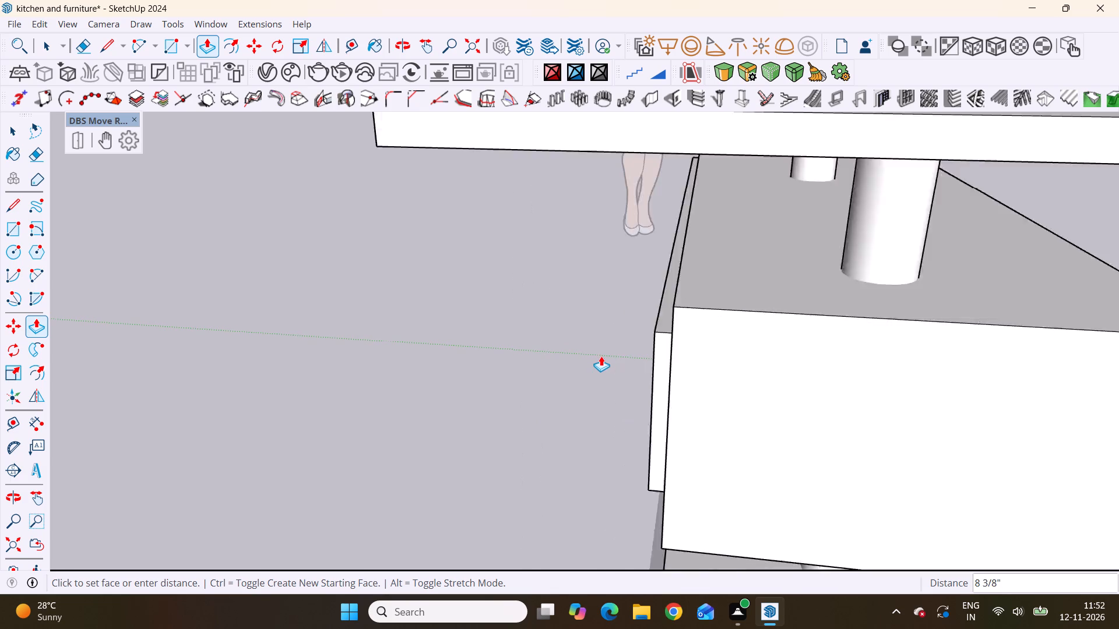
pyautogui.scroll(2, 601, 356)
pyautogui.scroll(-5, 601, 356)
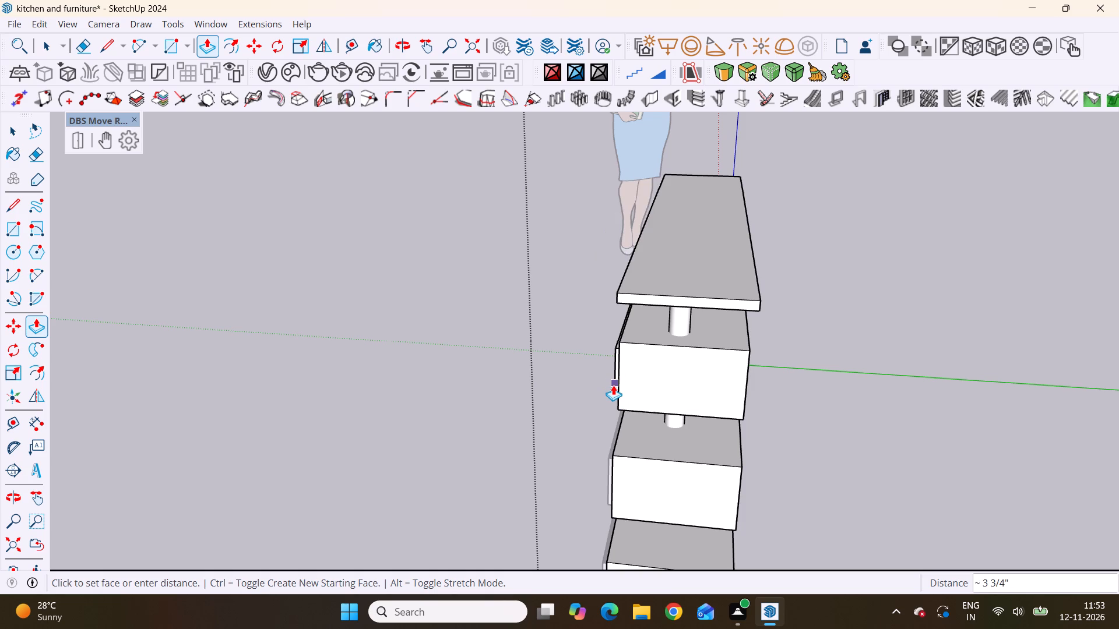
pyautogui.scroll(4, 610, 381)
pyautogui.scroll(-4, 610, 381)
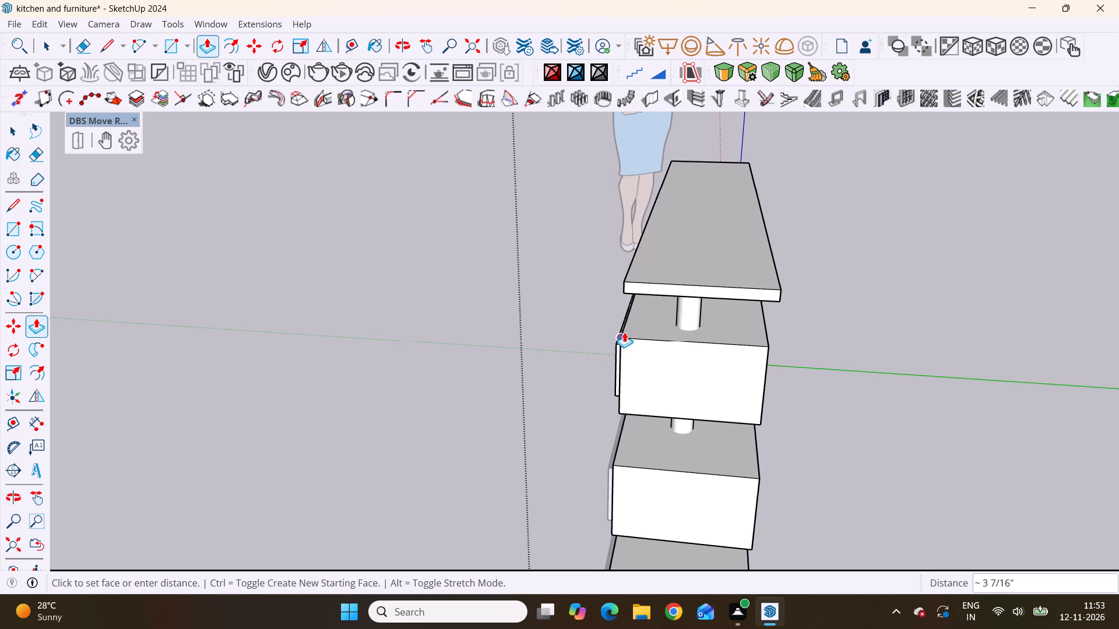
pyautogui.scroll(4, 624, 320)
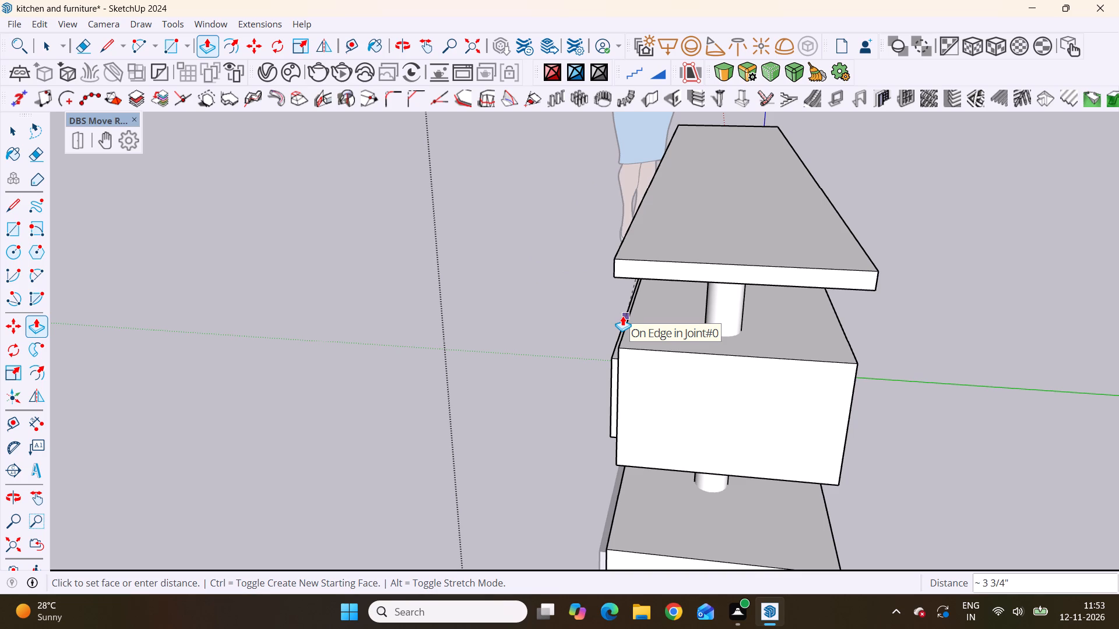
pyautogui.click(625, 315)
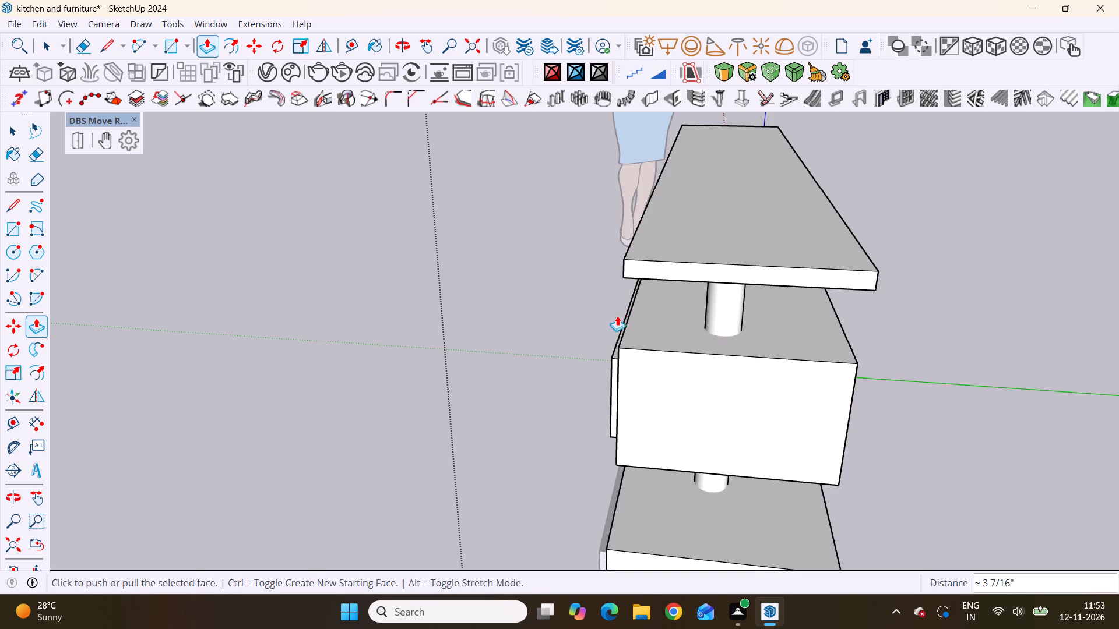
# Push/pull the tabletop's front face about 1 1/4" further out so it overhangs the drawer fronts.
pyautogui.scroll(-1, 553, 320)
pyautogui.moveTo(632, 298); pyautogui.dragTo(970, 266, button='middle')
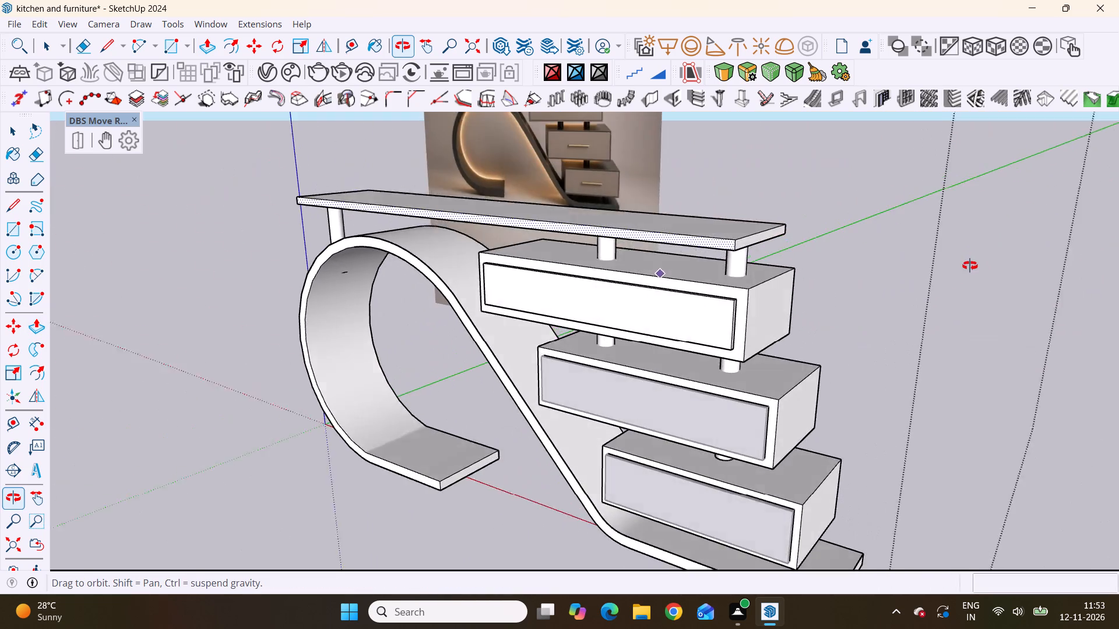
pyautogui.moveTo(970, 266); pyautogui.dragTo(948, 319, button='middle')
pyautogui.scroll(4, 638, 252)
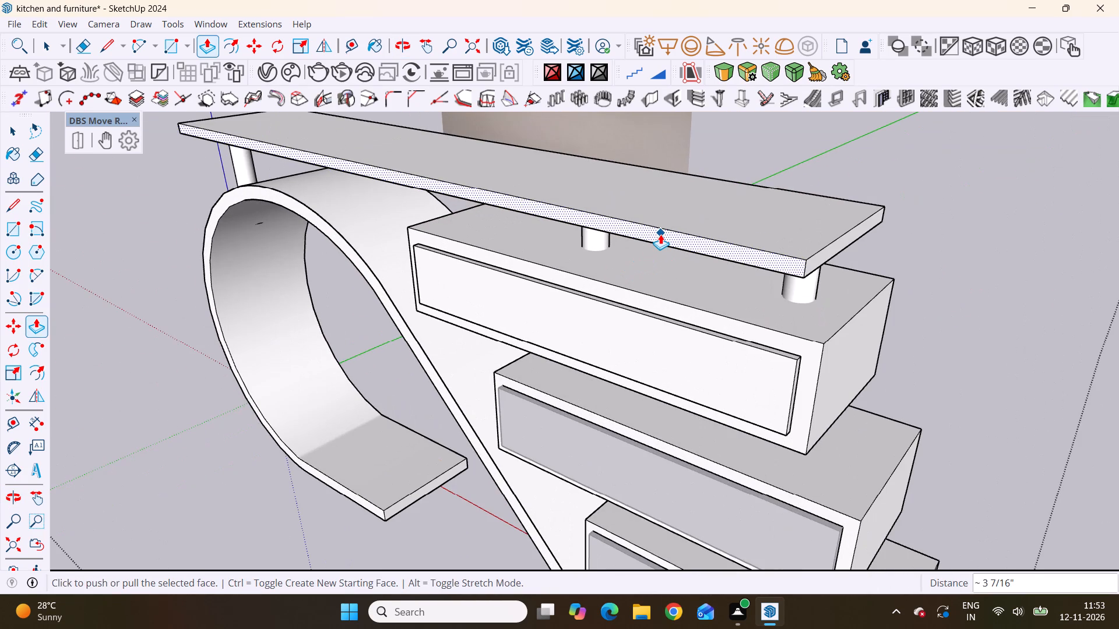
pyautogui.click(660, 234)
pyautogui.scroll(1, 651, 248)
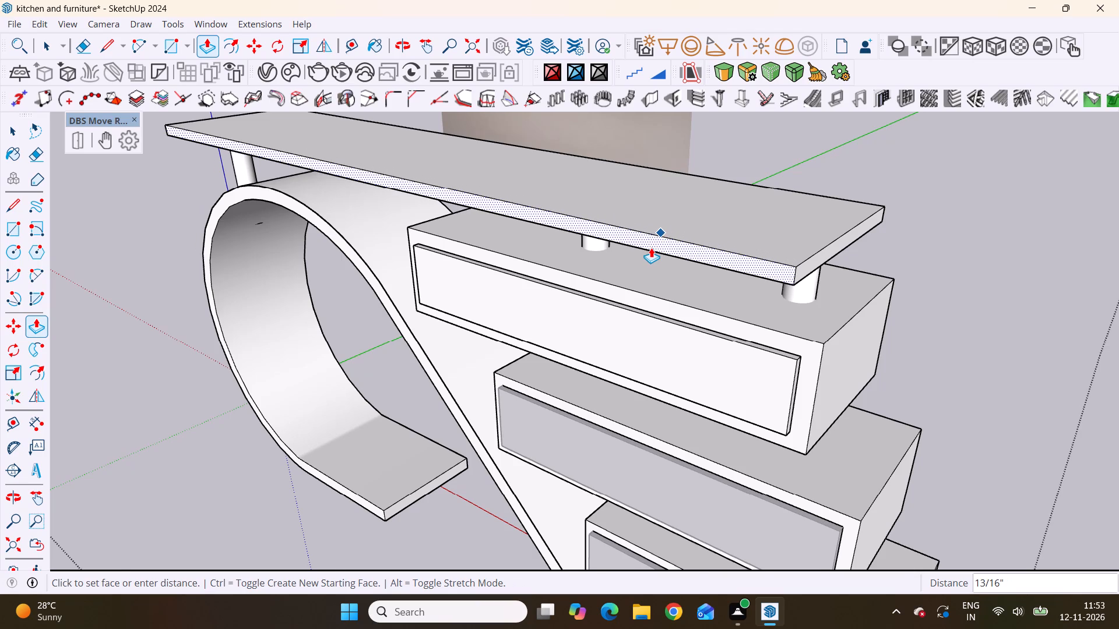
pyautogui.scroll(-3, 651, 248)
pyautogui.moveTo(650, 248); pyautogui.dragTo(354, 221, button='middle')
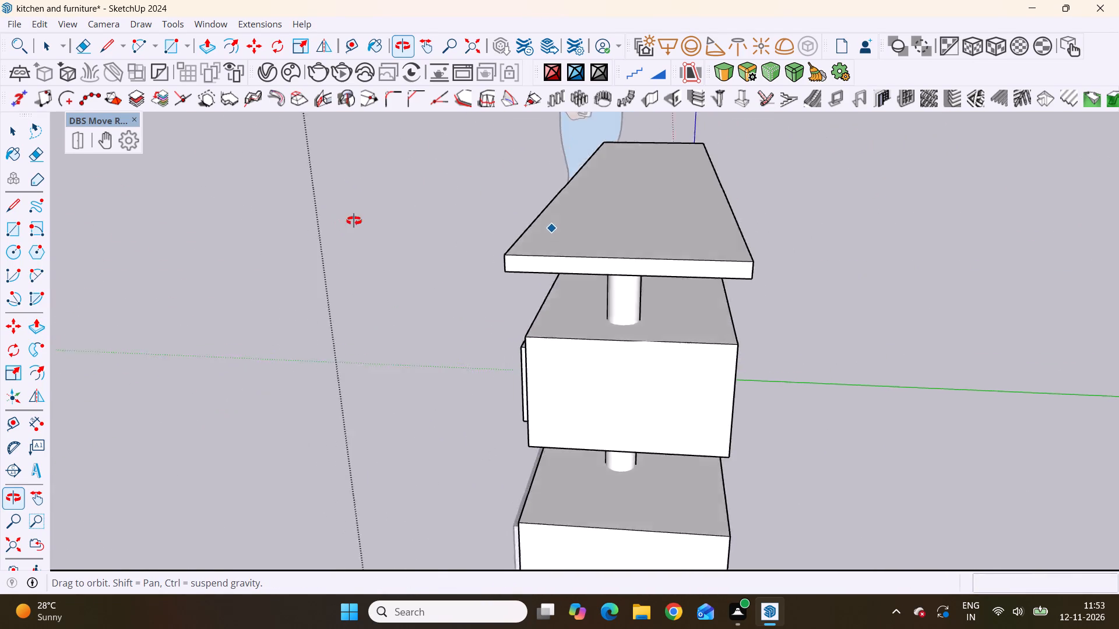
pyautogui.moveTo(354, 221); pyautogui.dragTo(383, 212, button='middle')
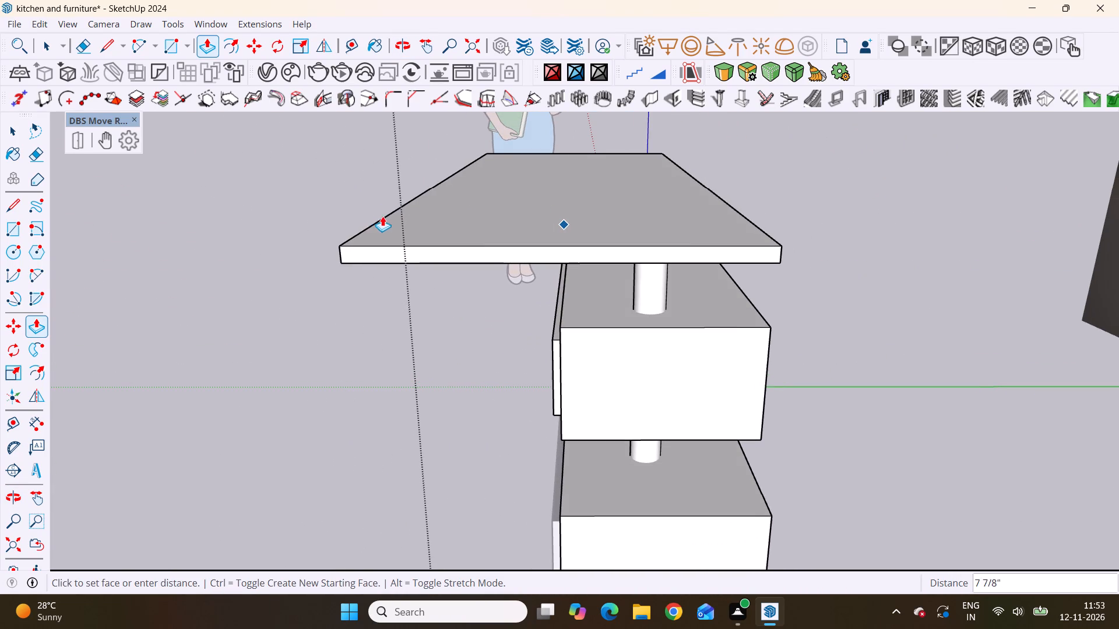
pyautogui.click(535, 324)
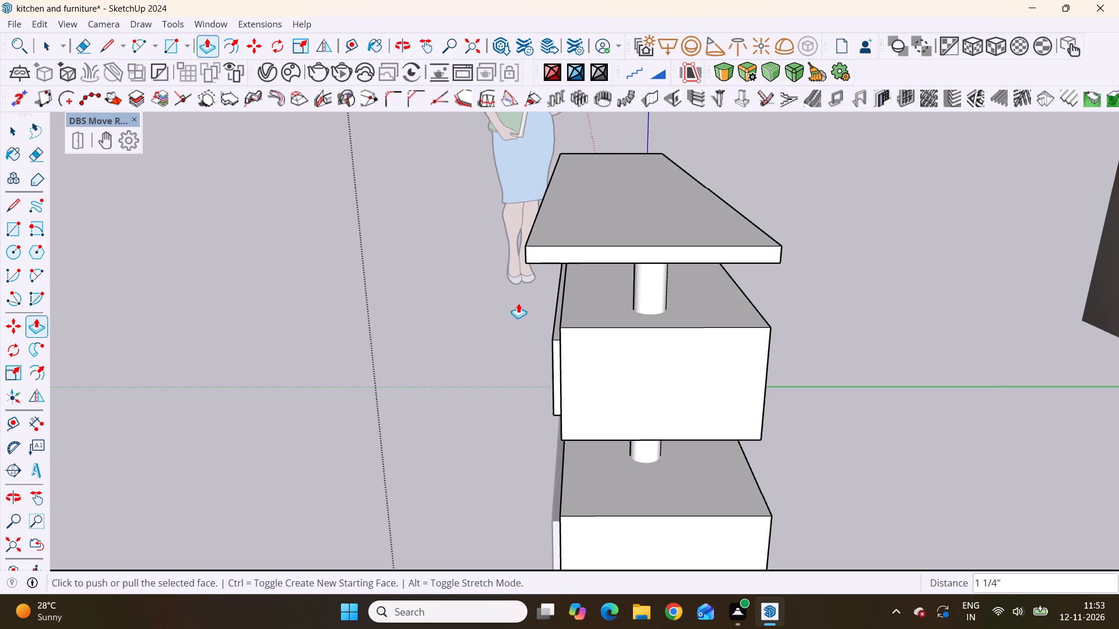
pyautogui.scroll(-5, 507, 285)
pyautogui.moveTo(499, 303); pyautogui.dragTo(923, 304, button='middle')
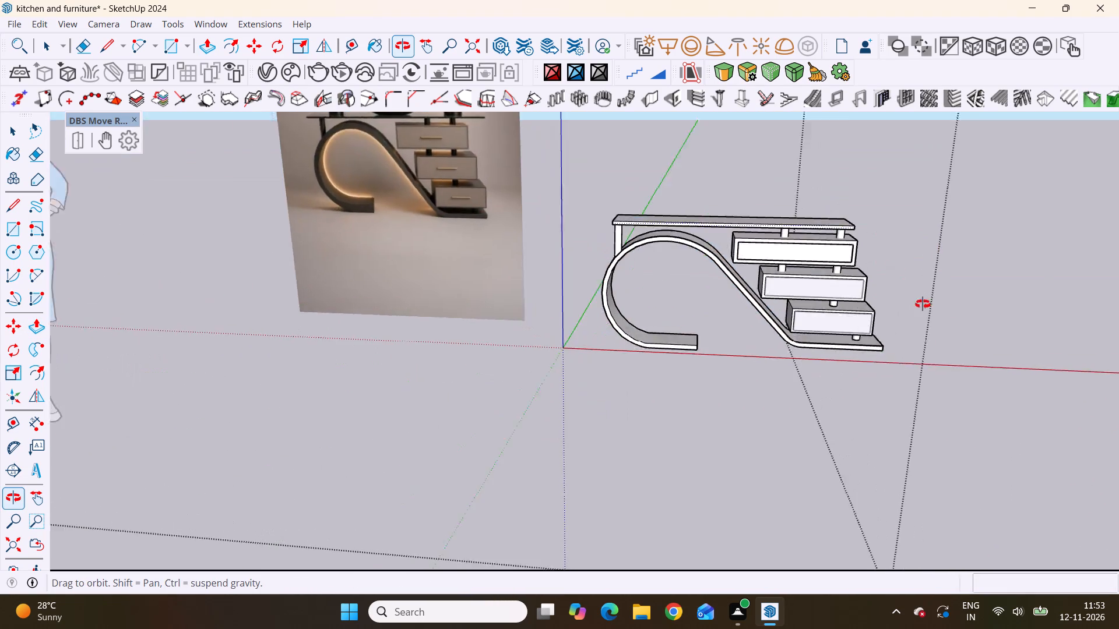
pyautogui.moveTo(923, 304); pyautogui.dragTo(952, 406, button='middle')
pyautogui.scroll(3, 887, 275)
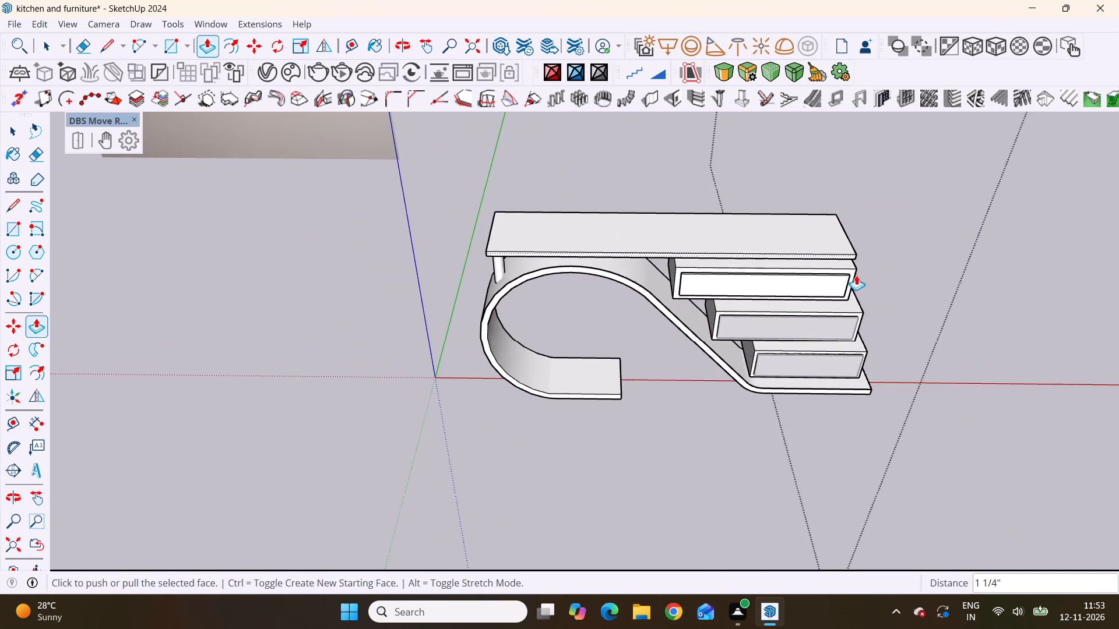
pyautogui.moveTo(704, 281); pyautogui.dragTo(392, 181, button='middle')
pyautogui.scroll(4, 743, 278)
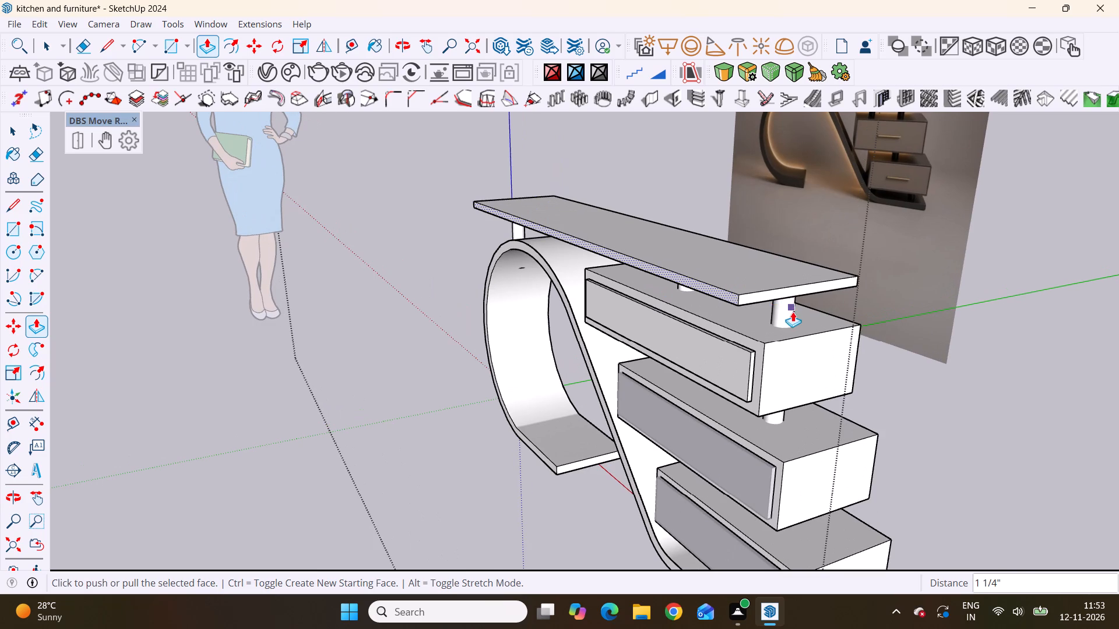
# Push/pull the tabletop's long rear face outward about 1 3/16" so it overhangs the backs of the drawers.
pyautogui.scroll(-4, 526, 252)
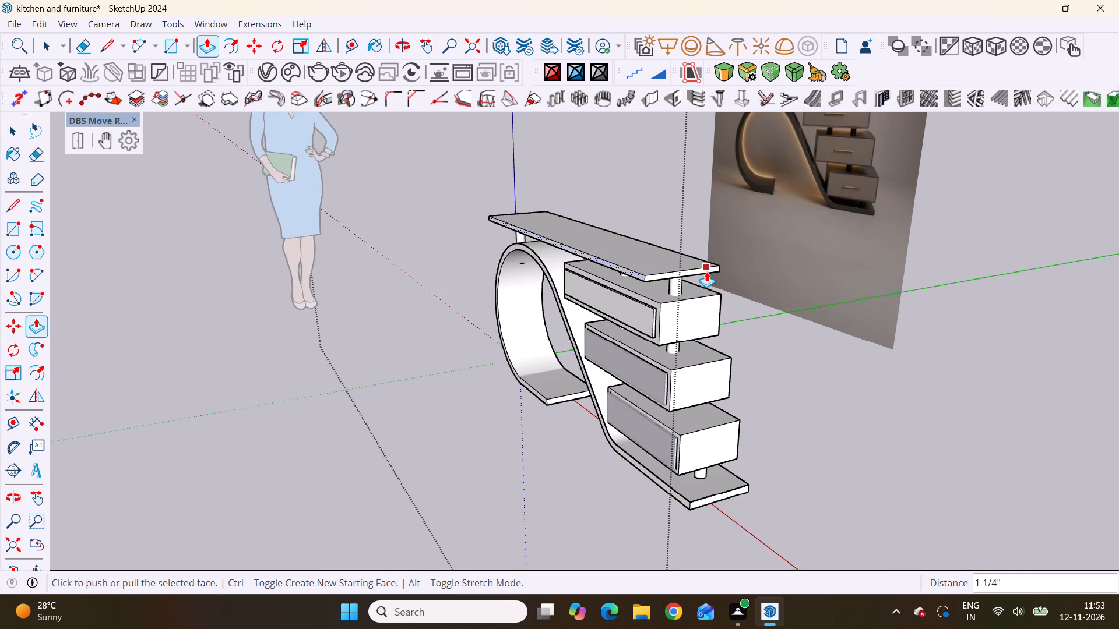
pyautogui.moveTo(611, 299); pyautogui.dragTo(159, 299, button='middle')
pyautogui.press('space')
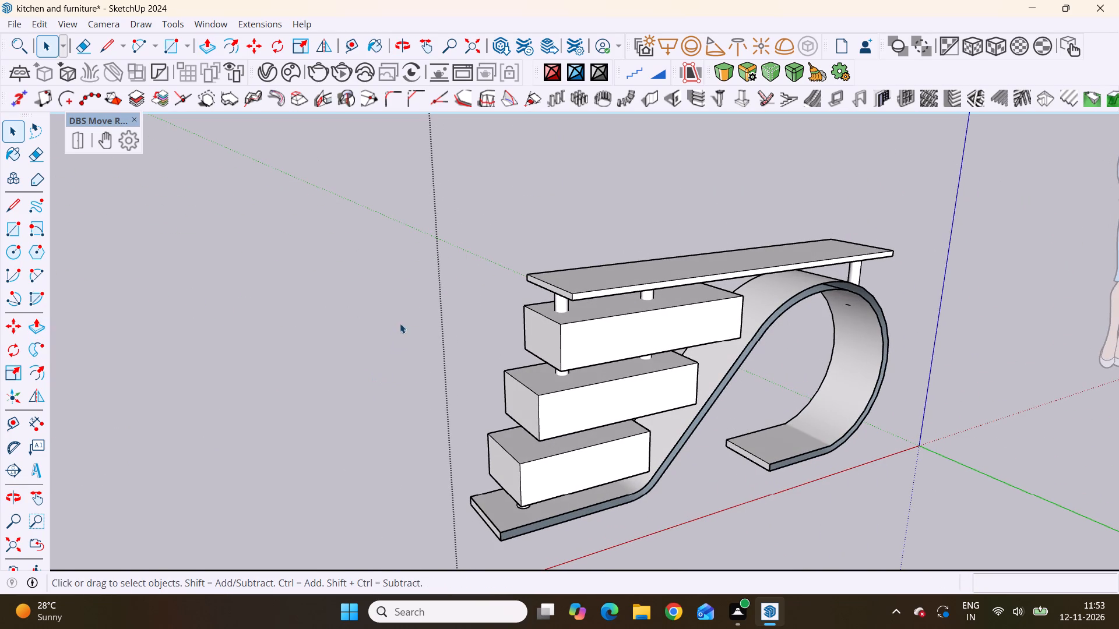
pyautogui.click(605, 292)
pyautogui.click(606, 292)
pyautogui.scroll(4, 606, 292)
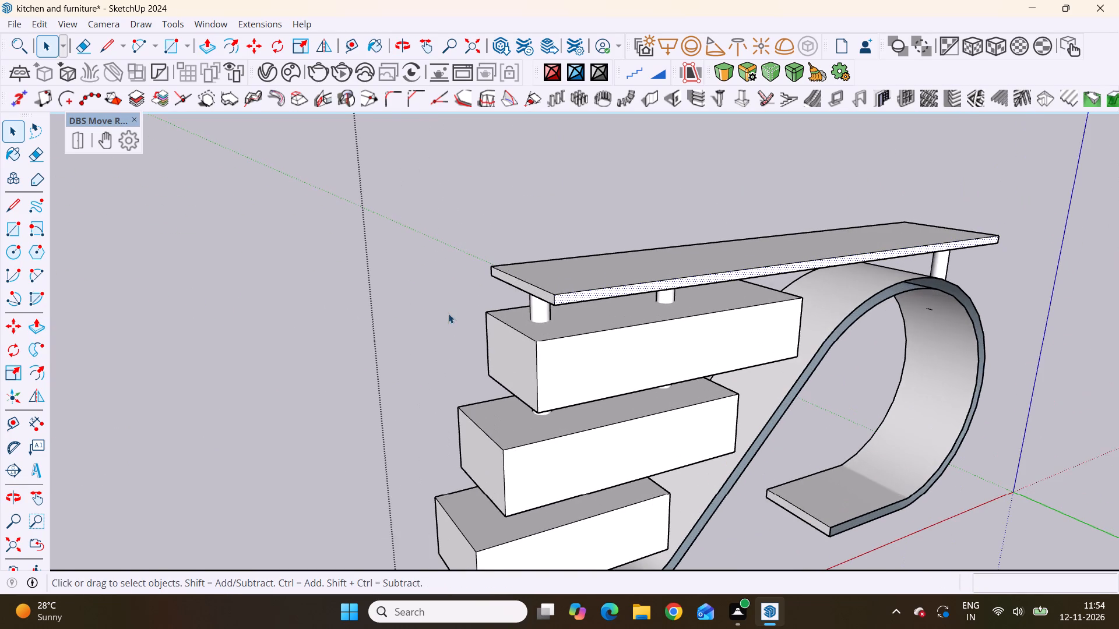
pyautogui.moveTo(481, 313); pyautogui.dragTo(722, 273, button='middle')
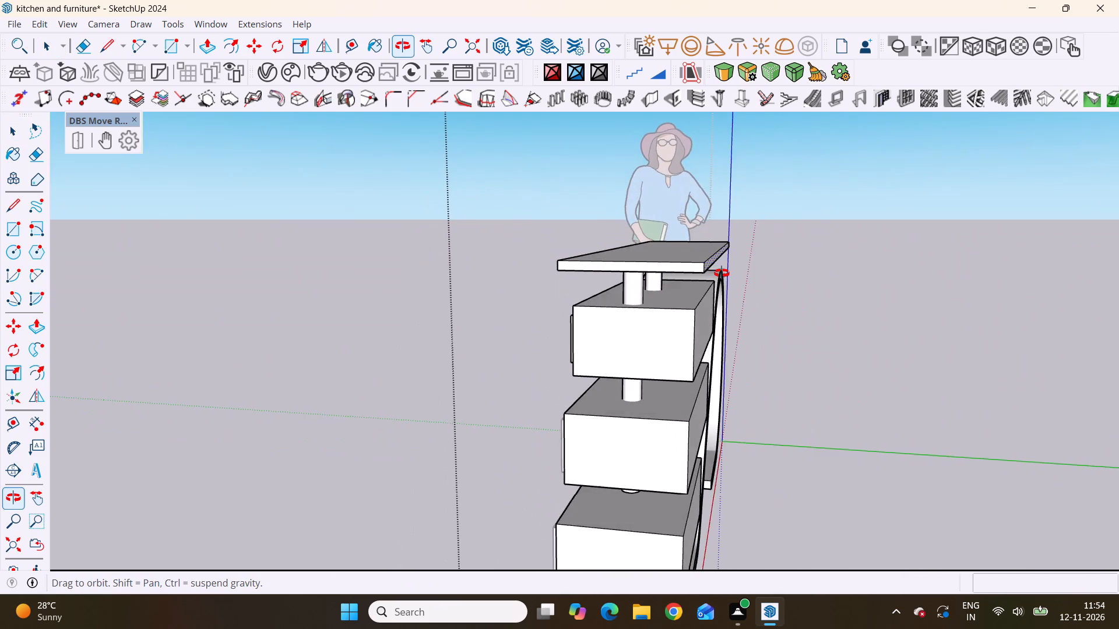
pyautogui.moveTo(722, 273); pyautogui.dragTo(525, 324, button='middle')
pyautogui.scroll(2, 580, 303)
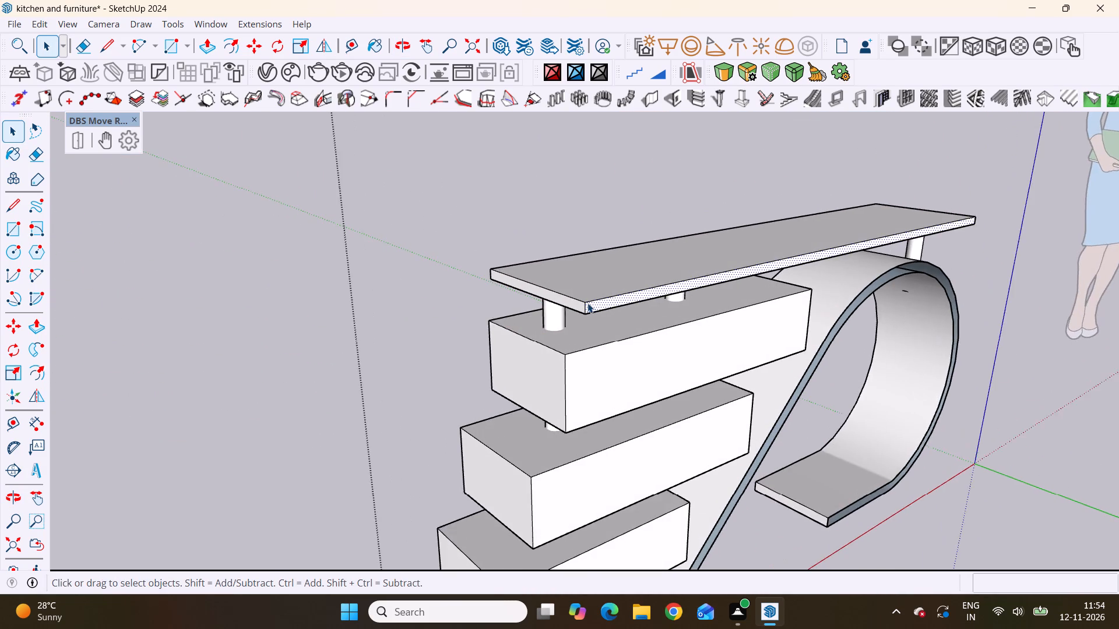
pyautogui.scroll(2, 587, 303)
pyautogui.press('p')
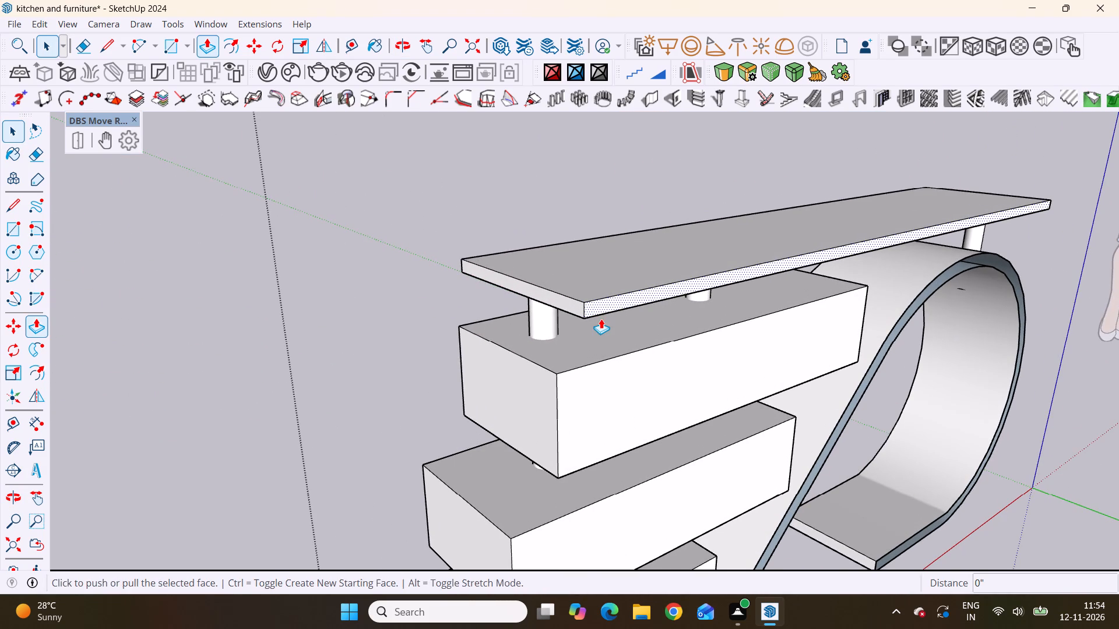
pyautogui.scroll(4, 589, 303)
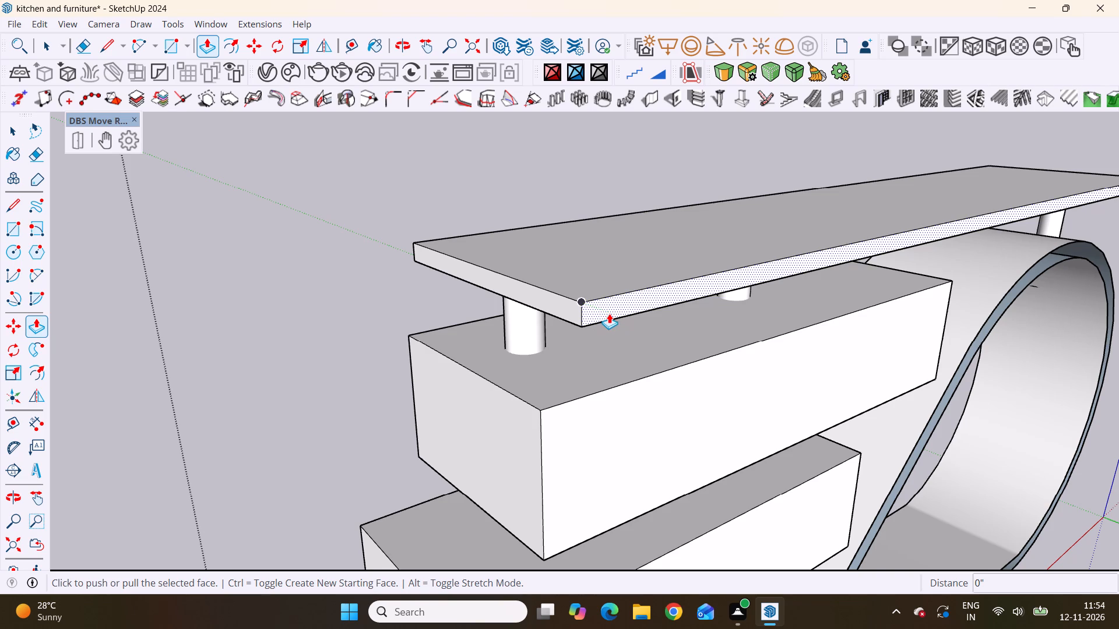
pyautogui.scroll(3, 625, 310)
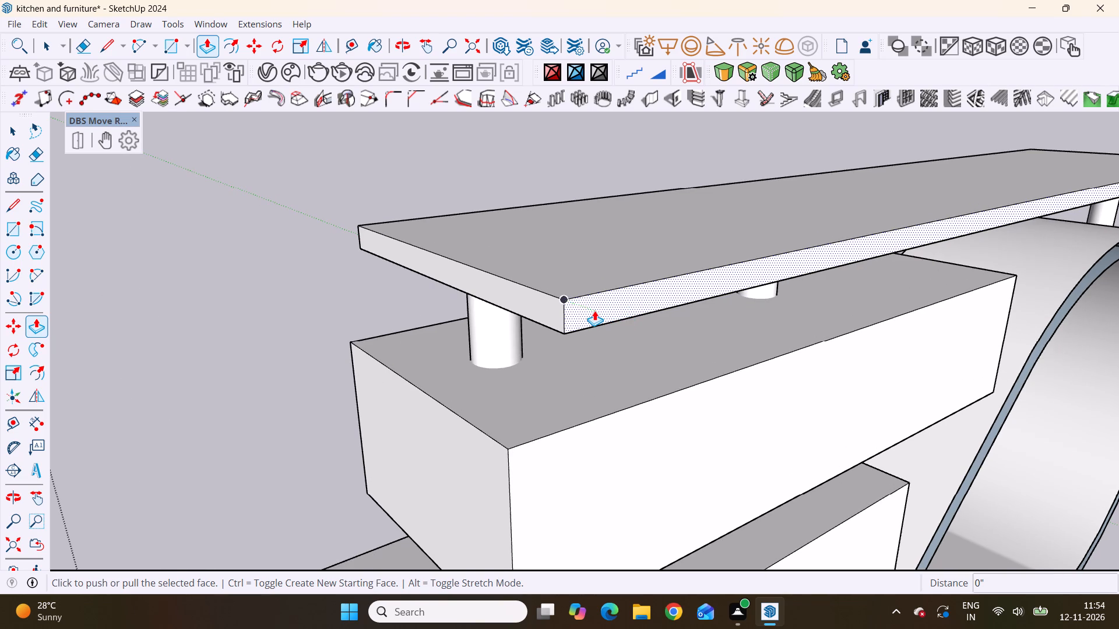
pyautogui.click(594, 310)
pyautogui.scroll(-2, 613, 335)
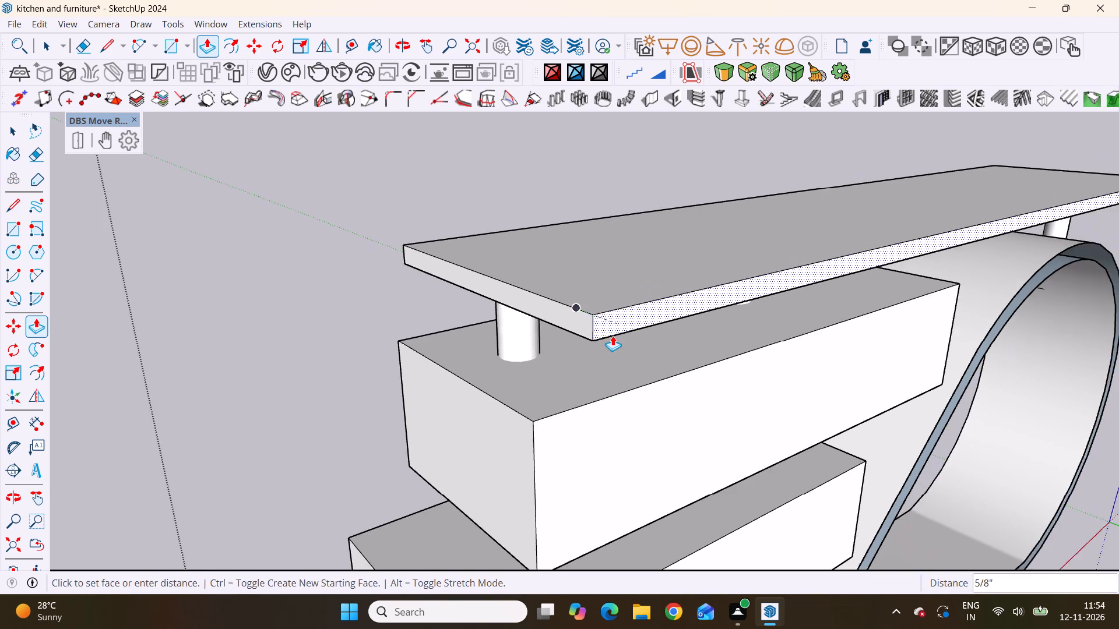
pyautogui.scroll(-15, 613, 335)
pyautogui.moveTo(612, 344); pyautogui.dragTo(685, 344, button='middle')
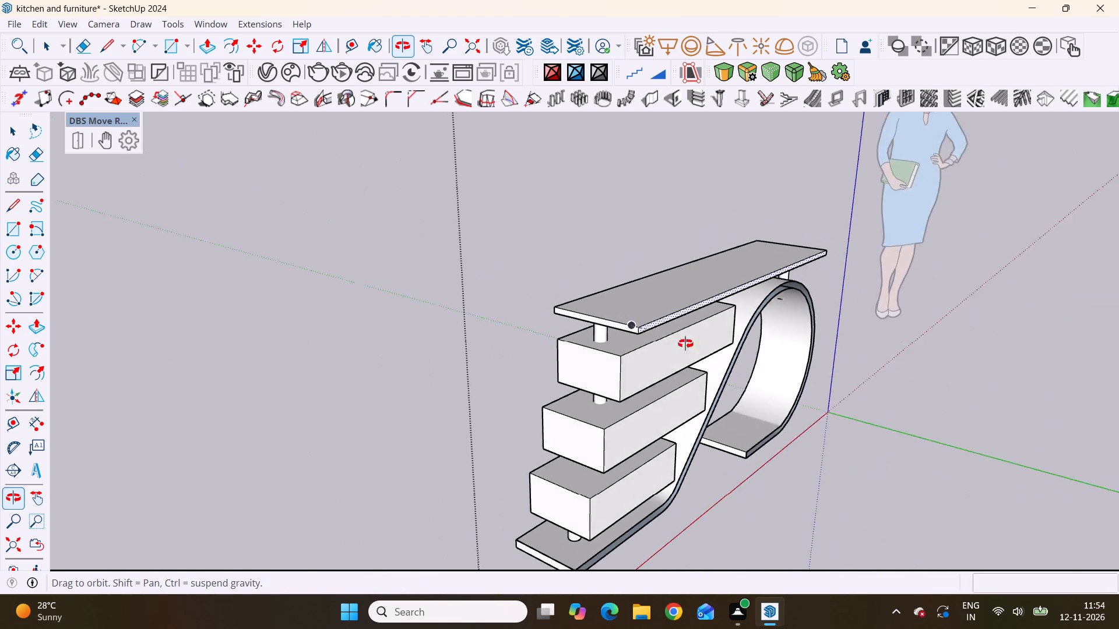
pyautogui.moveTo(685, 344); pyautogui.dragTo(844, 228, button='middle')
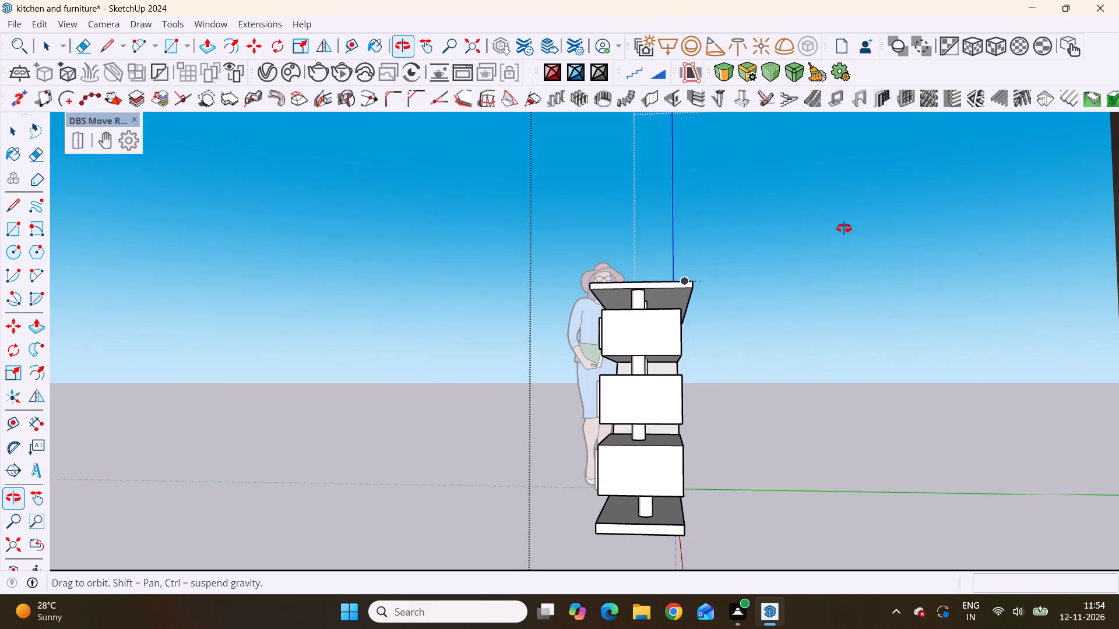
pyautogui.moveTo(844, 228); pyautogui.dragTo(841, 271, button='middle')
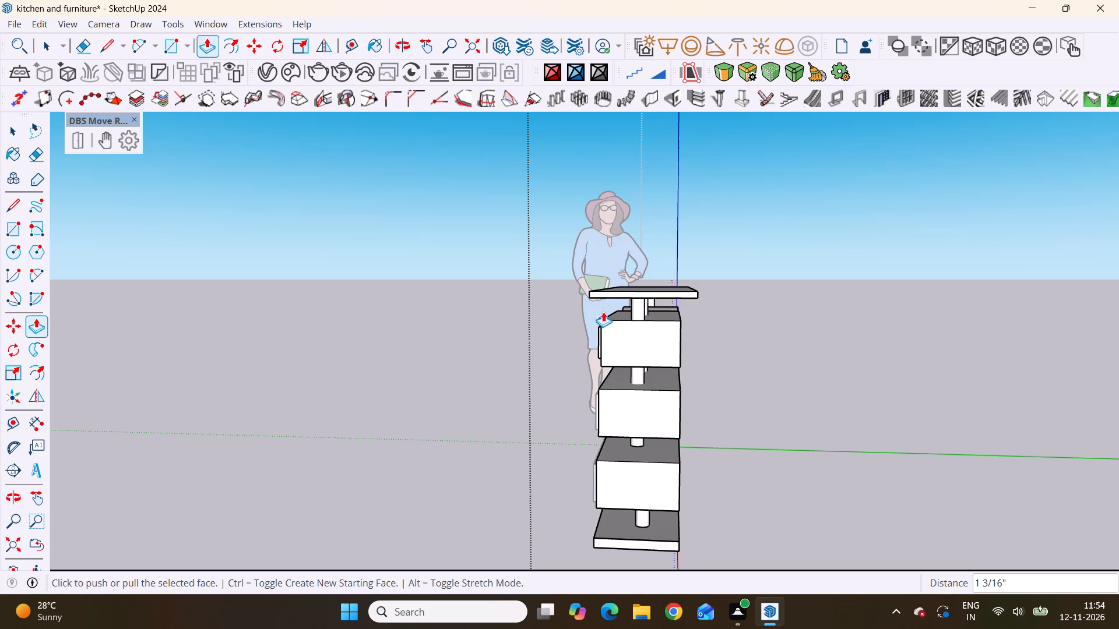
# Push/pull the tabletop's short end face above the drawers outward about 3", extending it past the top drawer.
pyautogui.scroll(-7, 654, 339)
pyautogui.moveTo(700, 335); pyautogui.dragTo(658, 366, button='middle')
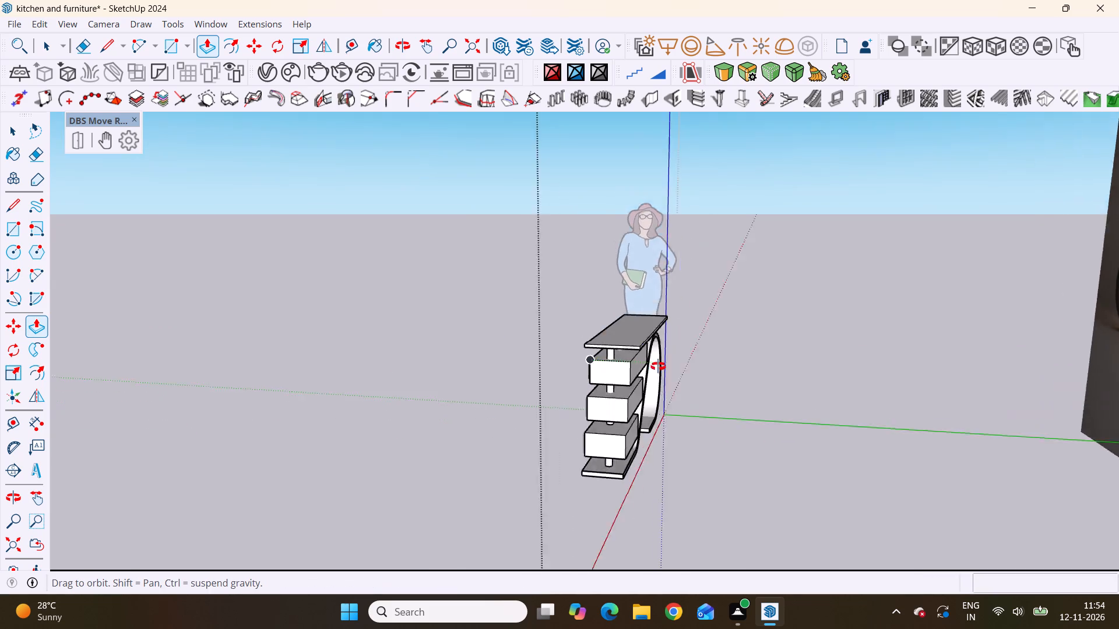
pyautogui.moveTo(658, 366); pyautogui.dragTo(424, 343, button='middle')
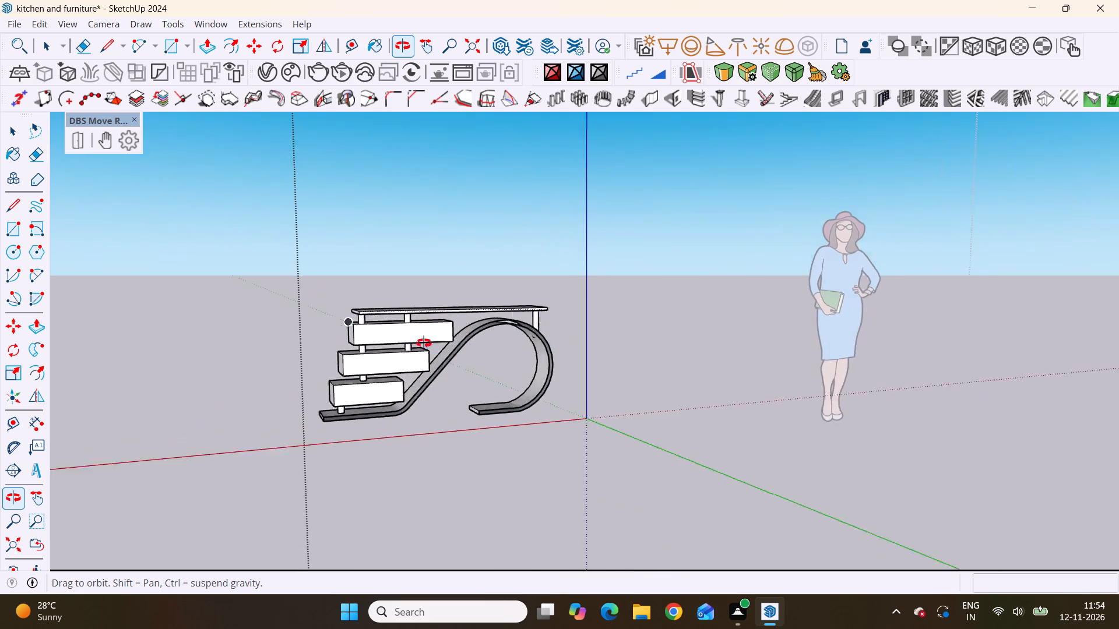
pyautogui.moveTo(424, 343); pyautogui.dragTo(658, 400, button='middle')
pyautogui.scroll(8, 562, 413)
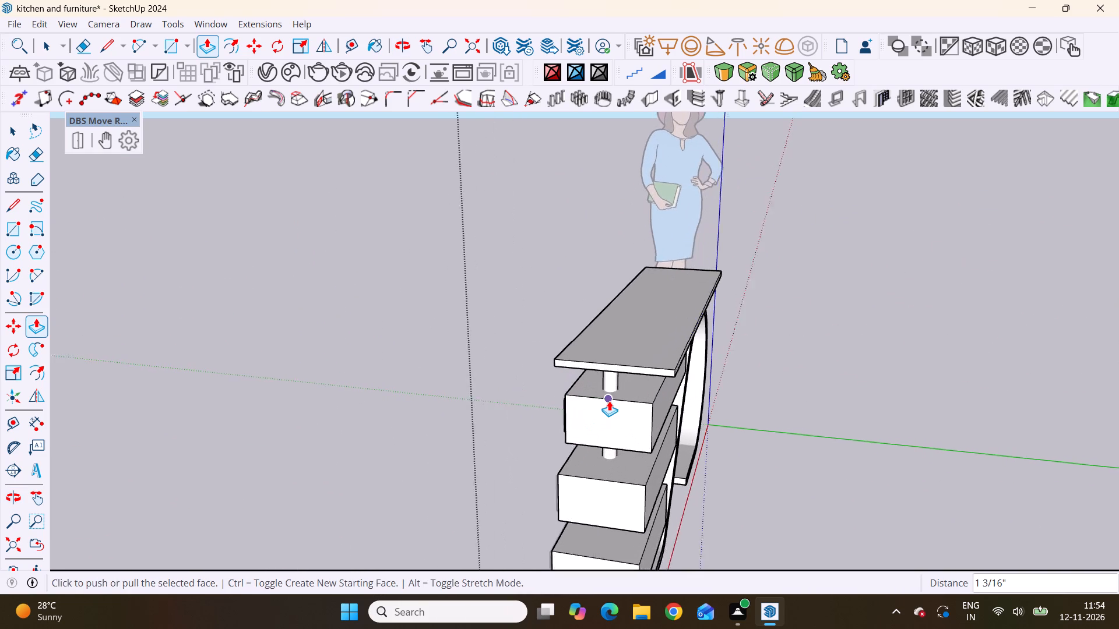
pyautogui.scroll(1, 609, 401)
pyautogui.press('space')
pyautogui.scroll(4, 614, 376)
pyautogui.click(613, 361)
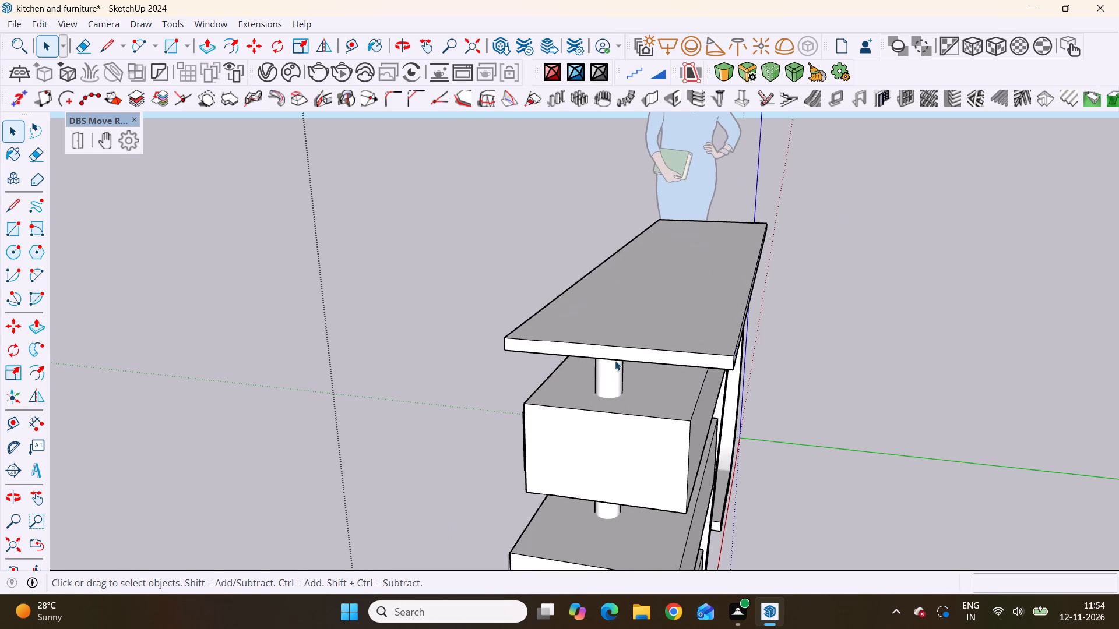
pyautogui.click(625, 355)
pyautogui.press('p')
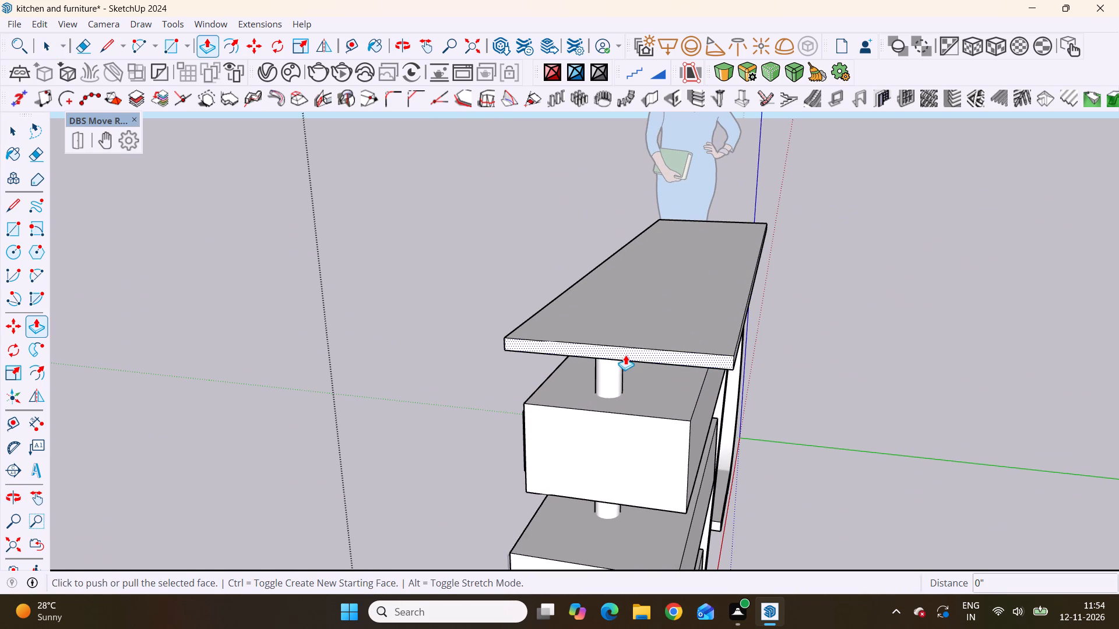
pyautogui.click(625, 354)
pyautogui.scroll(-7, 610, 416)
pyautogui.moveTo(604, 416); pyautogui.dragTo(546, 416, button='middle')
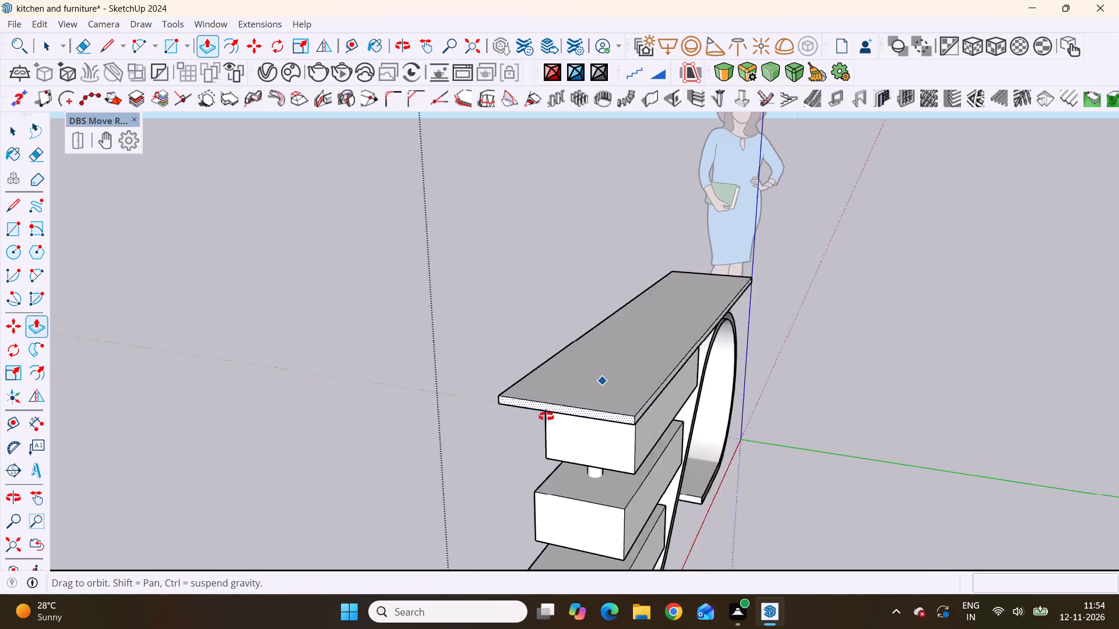
pyautogui.moveTo(546, 416); pyautogui.dragTo(240, 333, button='middle')
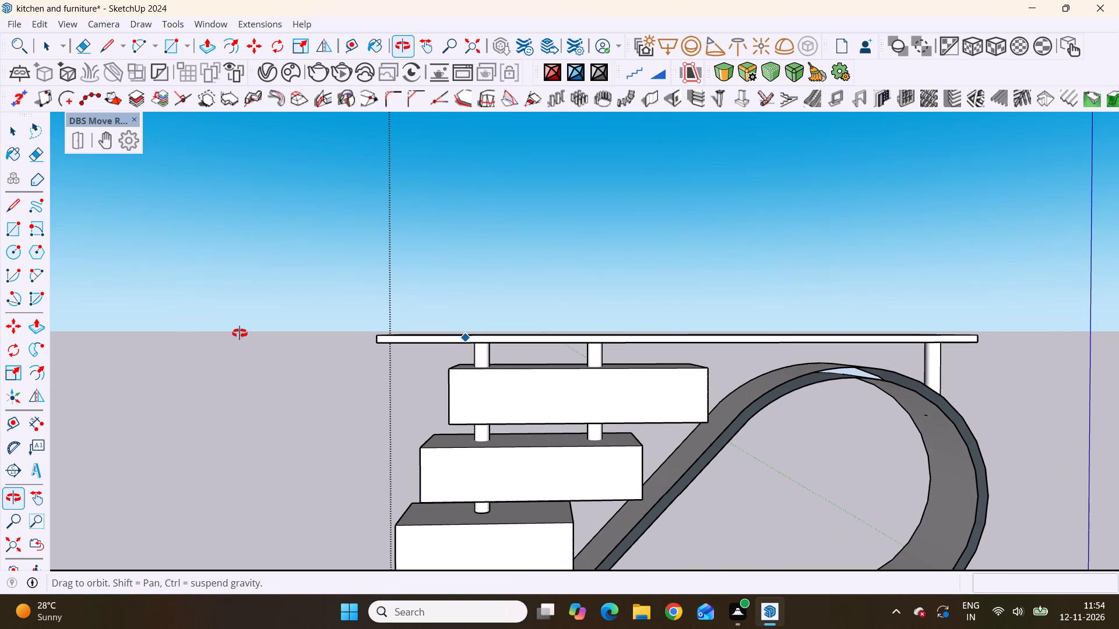
pyautogui.moveTo(240, 333); pyautogui.dragTo(245, 340, button='middle')
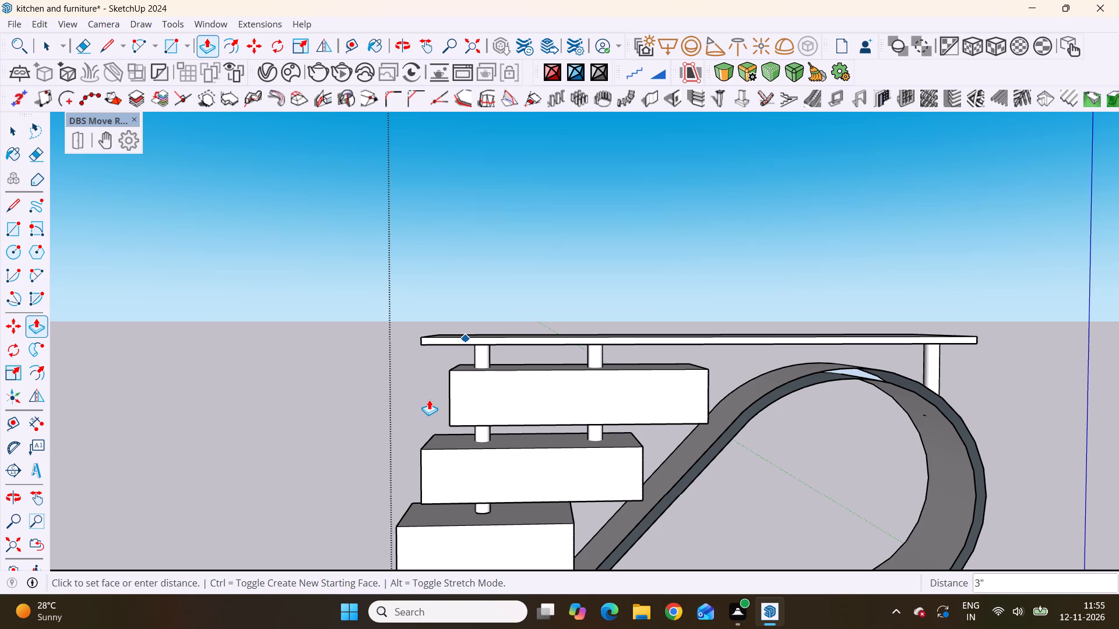
pyautogui.click(429, 400)
# Push/pull the tabletop's short end face above the curved loop outward past the support post, judging the overhang against the loop's outermost edge.
pyautogui.scroll(-5, 418, 392)
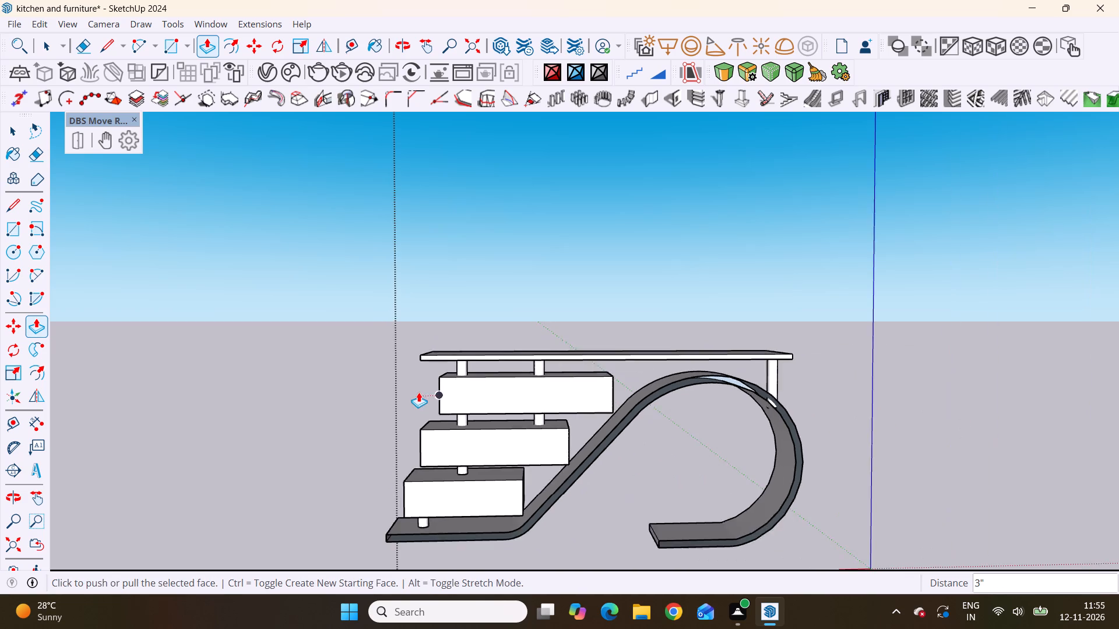
pyautogui.scroll(-3, 418, 392)
pyautogui.scroll(1, 428, 403)
pyautogui.moveTo(428, 403); pyautogui.dragTo(875, 448, button='middle')
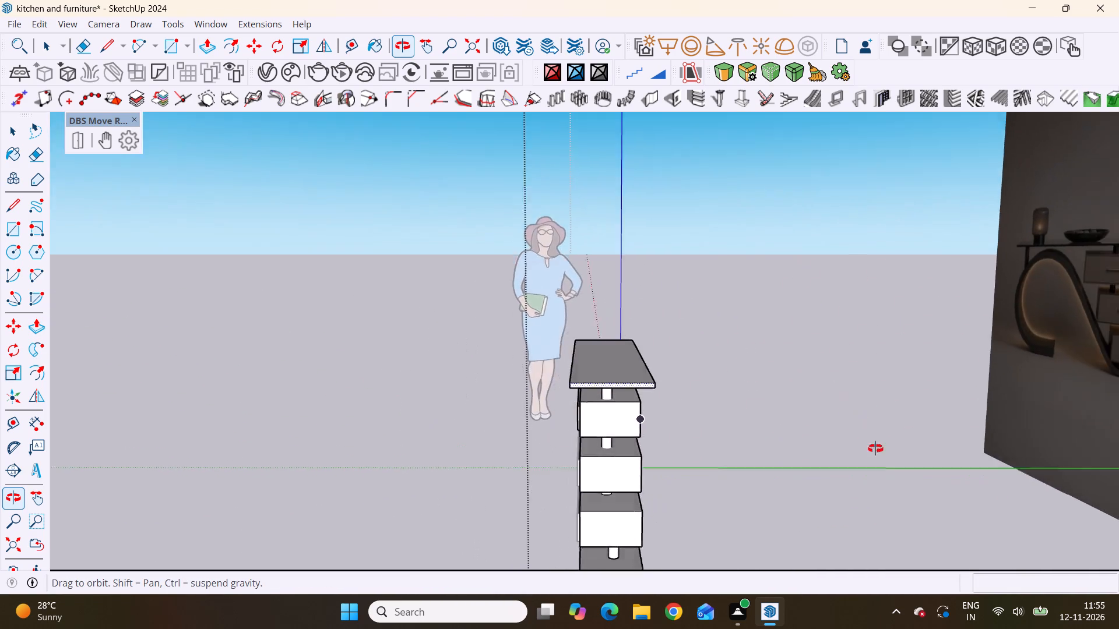
pyautogui.moveTo(875, 448); pyautogui.dragTo(344, 400, button='middle')
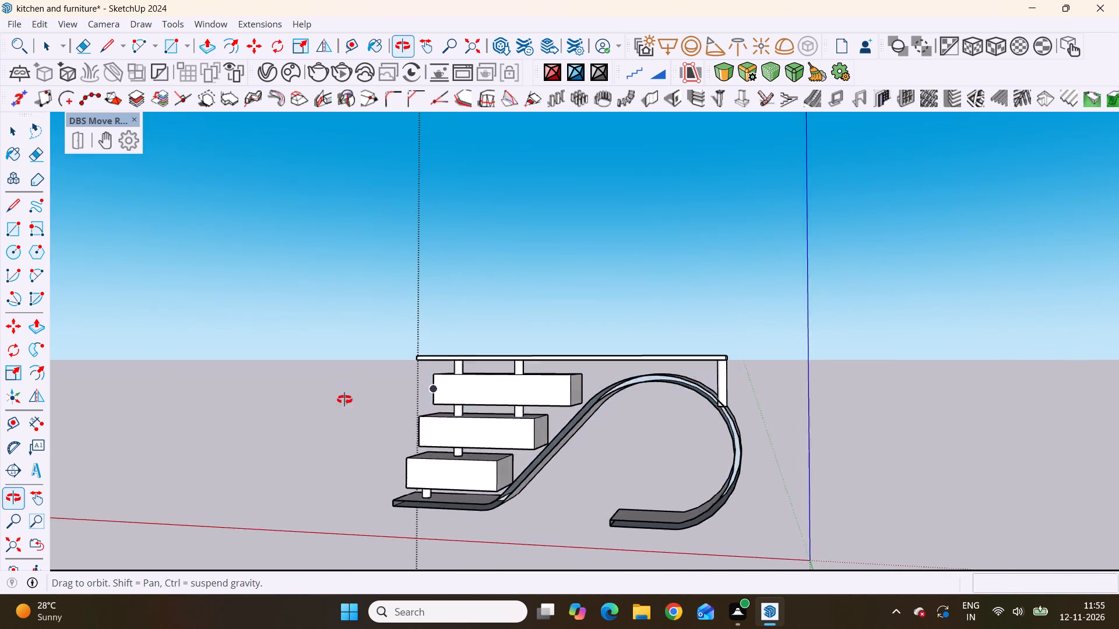
pyautogui.moveTo(344, 400); pyautogui.dragTo(213, 486, button='middle')
pyautogui.scroll(-5, 206, 469)
pyautogui.moveTo(465, 422); pyautogui.dragTo(294, 407, button='middle')
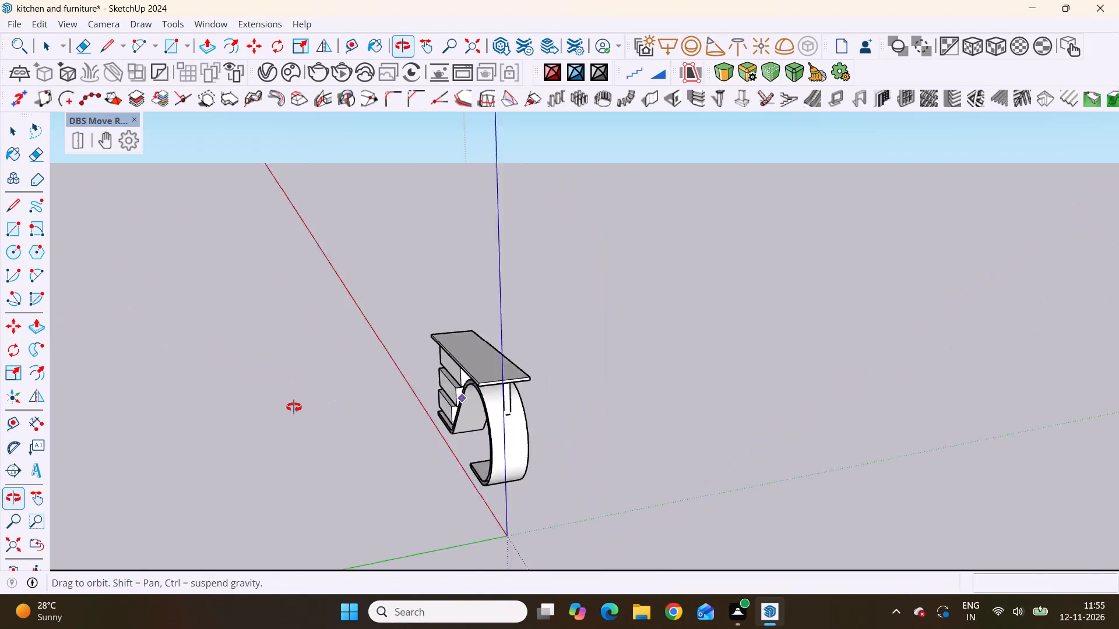
pyautogui.moveTo(294, 407); pyautogui.dragTo(268, 402, button='middle')
pyautogui.scroll(2, 559, 388)
pyautogui.scroll(11, 501, 389)
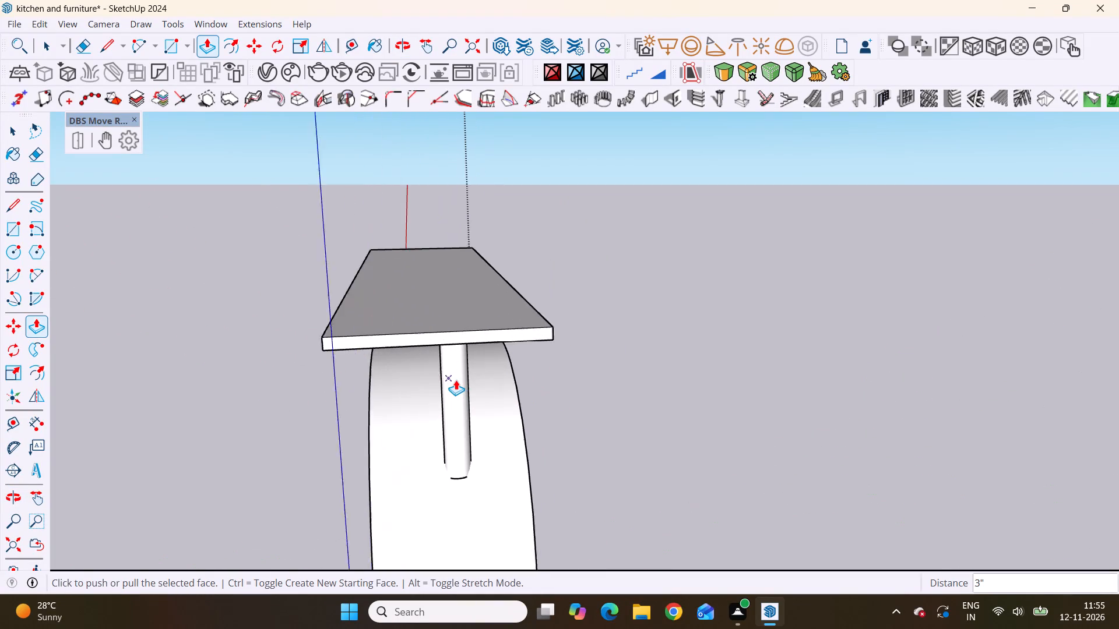
pyautogui.scroll(1, 456, 380)
pyautogui.press('space')
pyautogui.scroll(4, 449, 355)
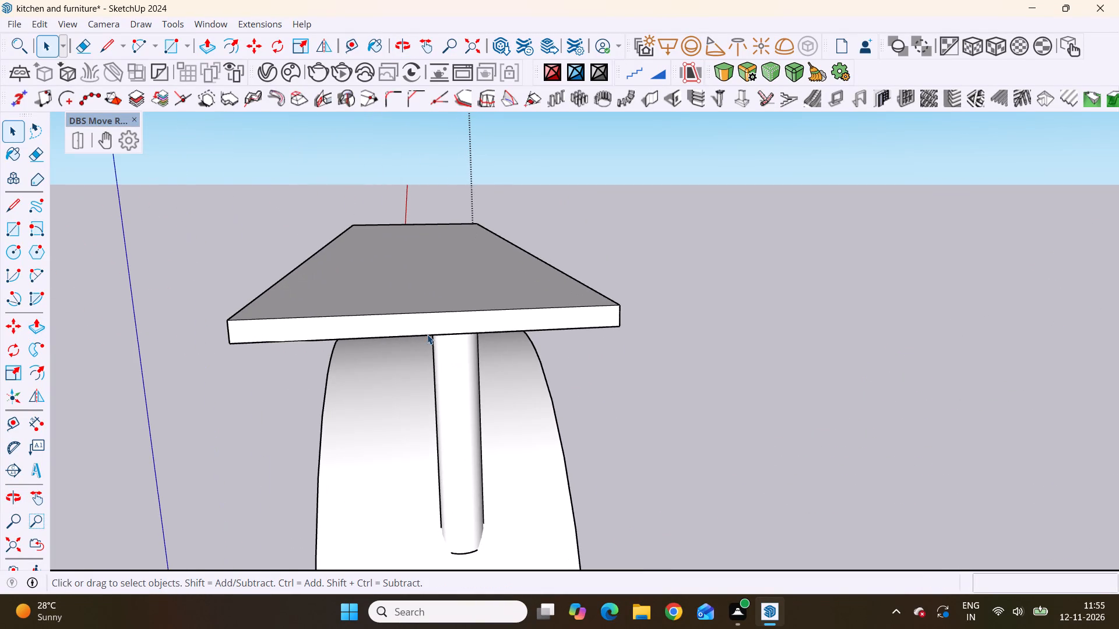
pyautogui.click(427, 326)
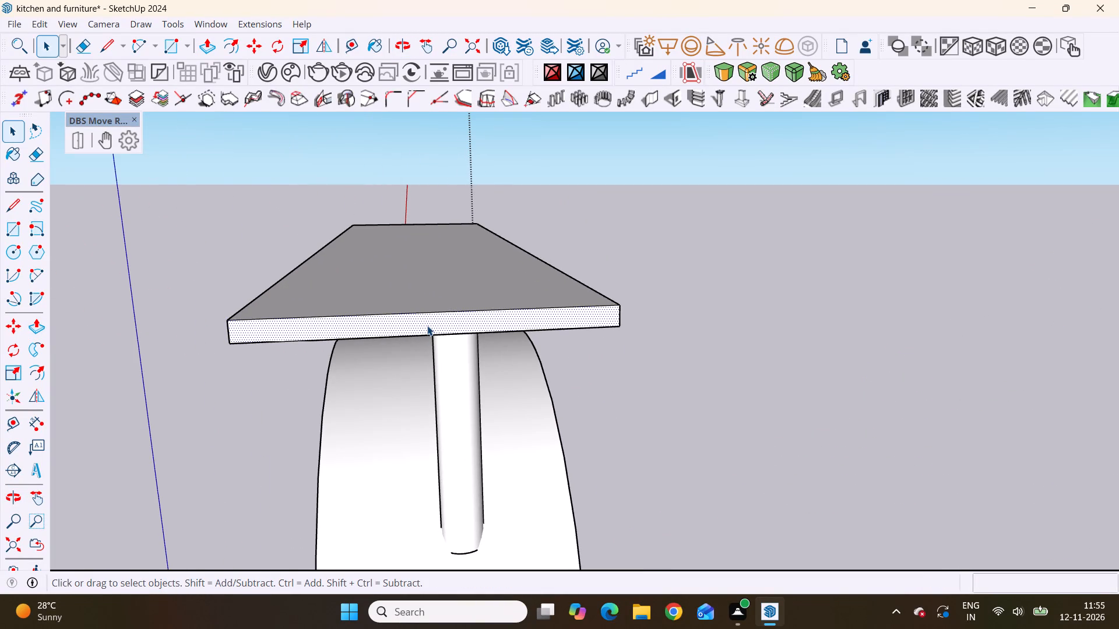
pyautogui.press('p')
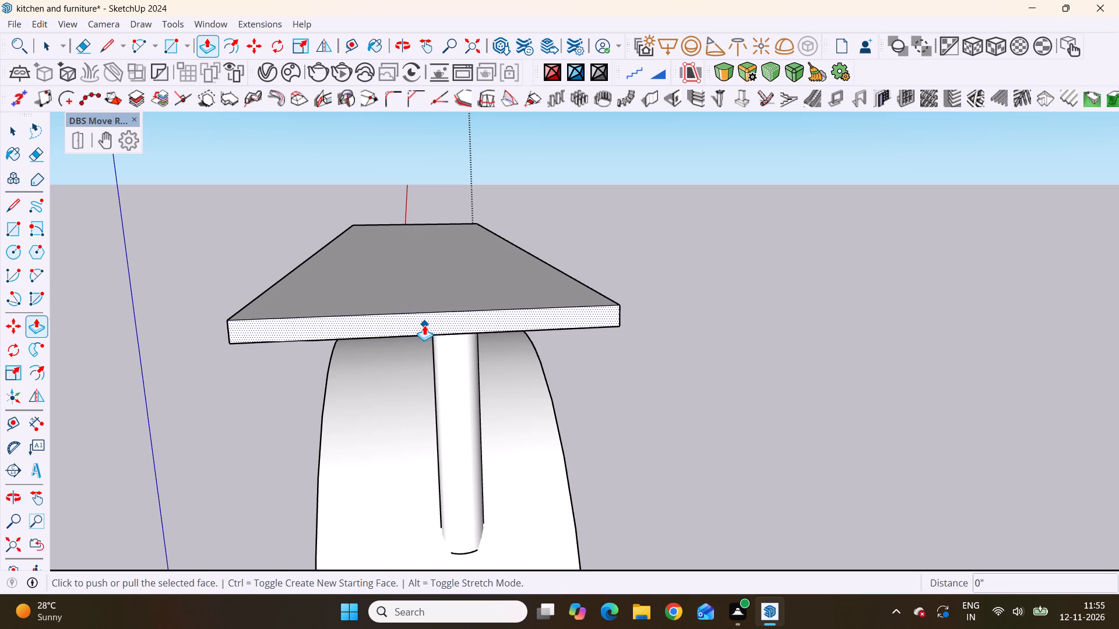
pyautogui.click(424, 325)
pyautogui.scroll(-12, 431, 346)
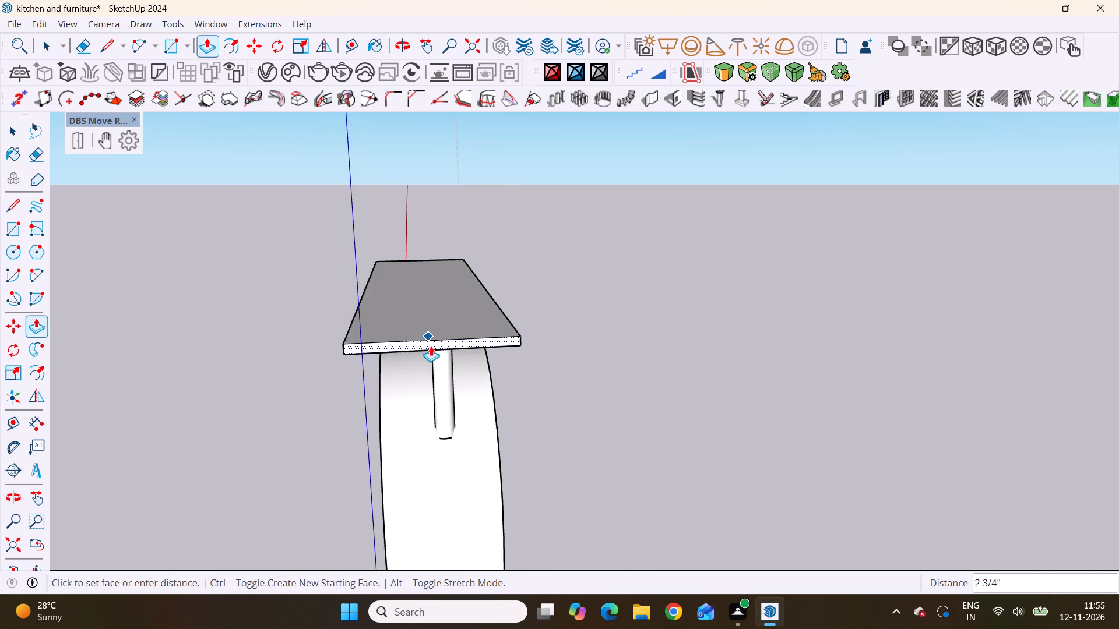
pyautogui.scroll(-3, 431, 346)
pyautogui.moveTo(413, 366); pyautogui.dragTo(29, 366, button='middle')
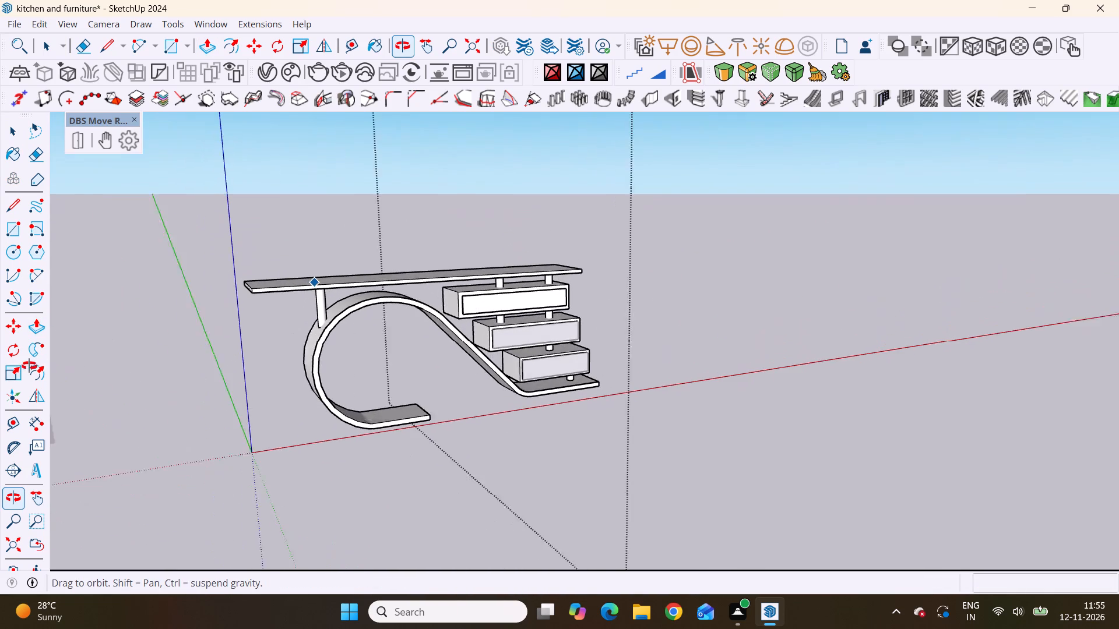
pyautogui.moveTo(29, 366); pyautogui.dragTo(25, 366, button='middle')
pyautogui.scroll(1, 305, 301)
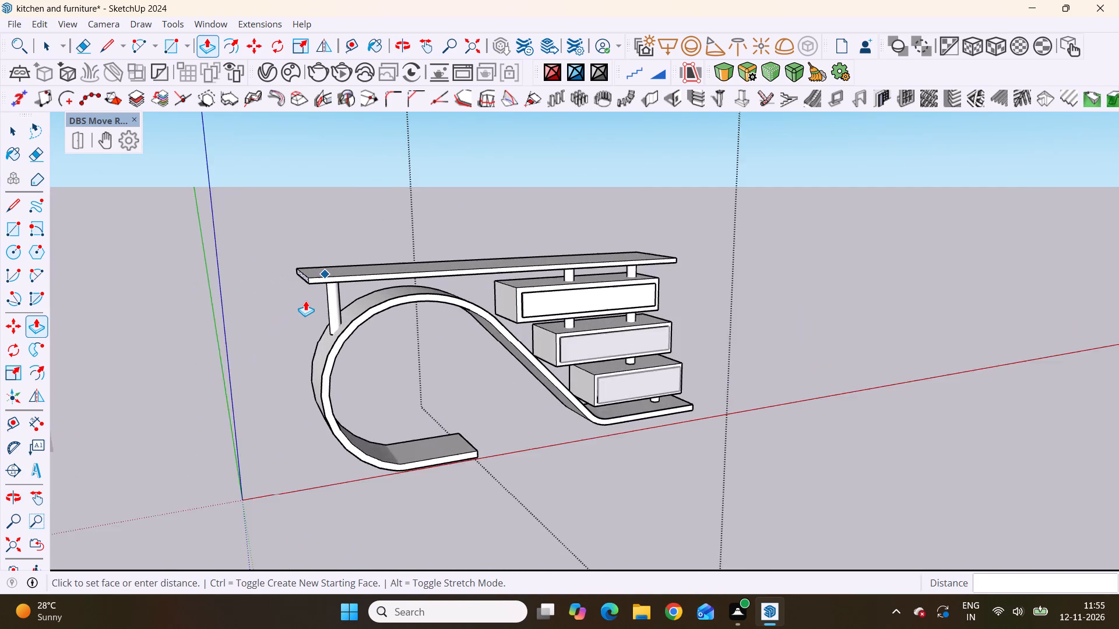
pyautogui.scroll(2, 305, 301)
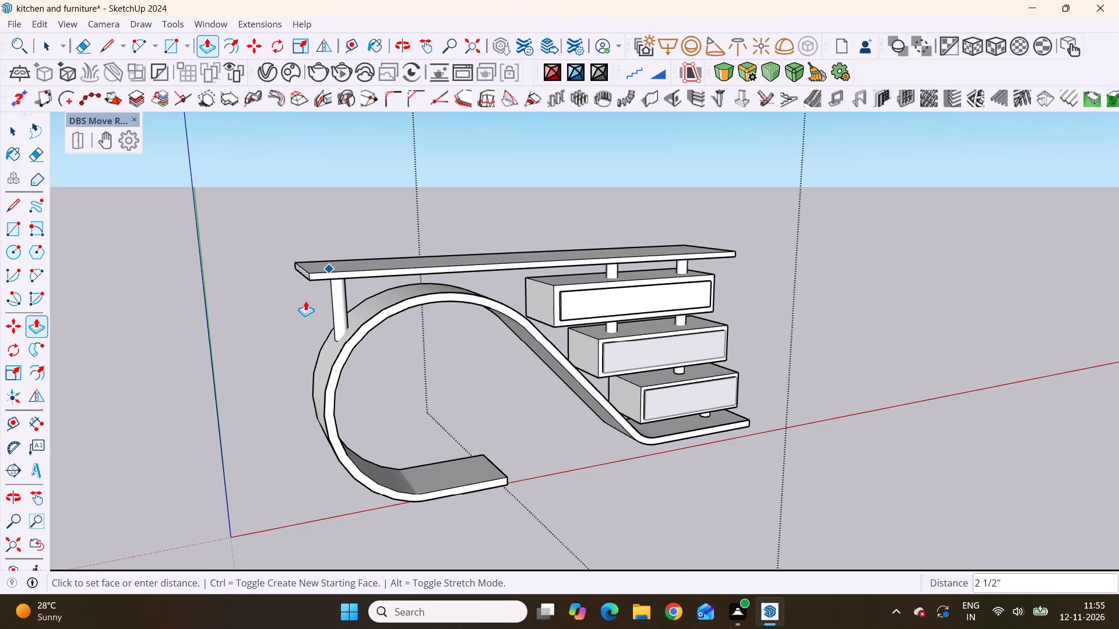
pyautogui.scroll(-6, 305, 301)
pyautogui.moveTo(305, 301); pyautogui.dragTo(178, 305, button='middle')
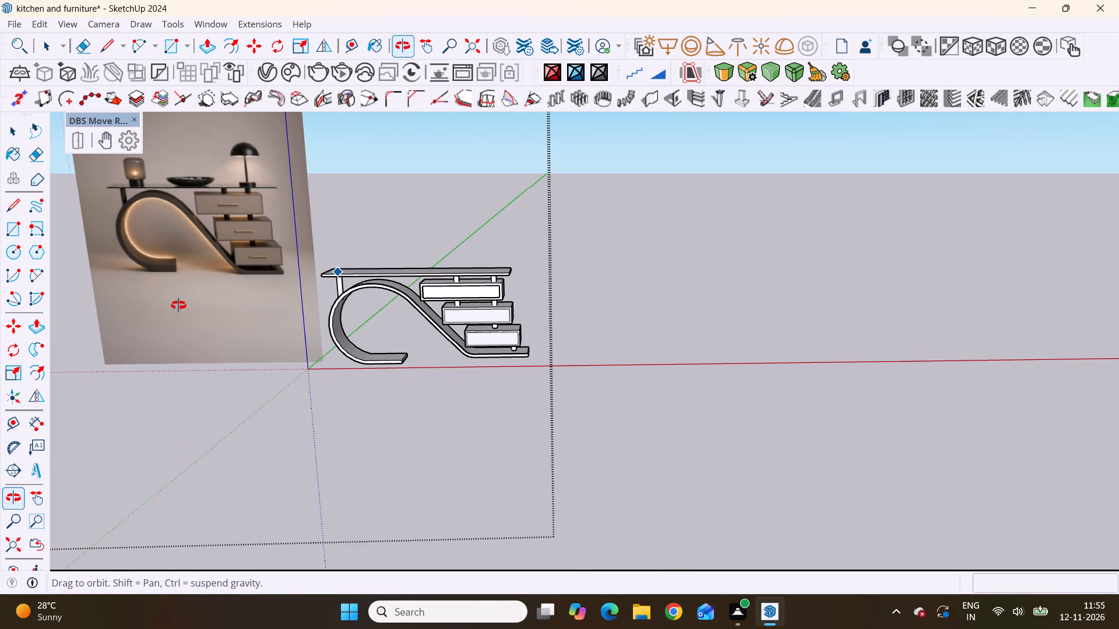
pyautogui.moveTo(178, 305); pyautogui.dragTo(242, 256, button='middle')
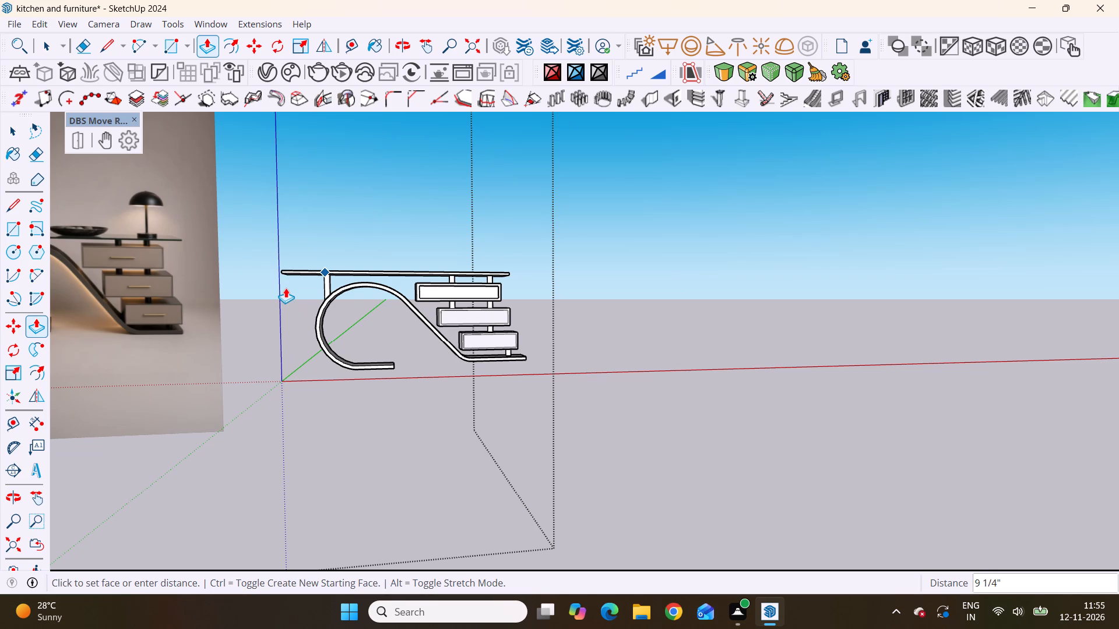
pyautogui.scroll(6, 298, 283)
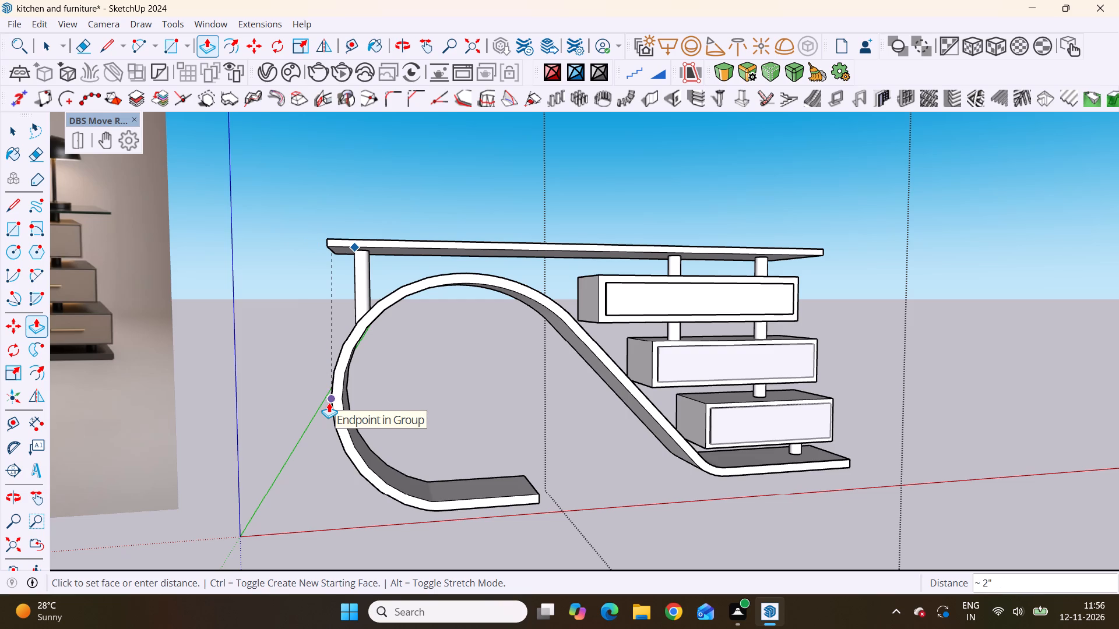
pyautogui.scroll(-3, 329, 402)
pyautogui.moveTo(329, 402); pyautogui.dragTo(372, 443, button='middle')
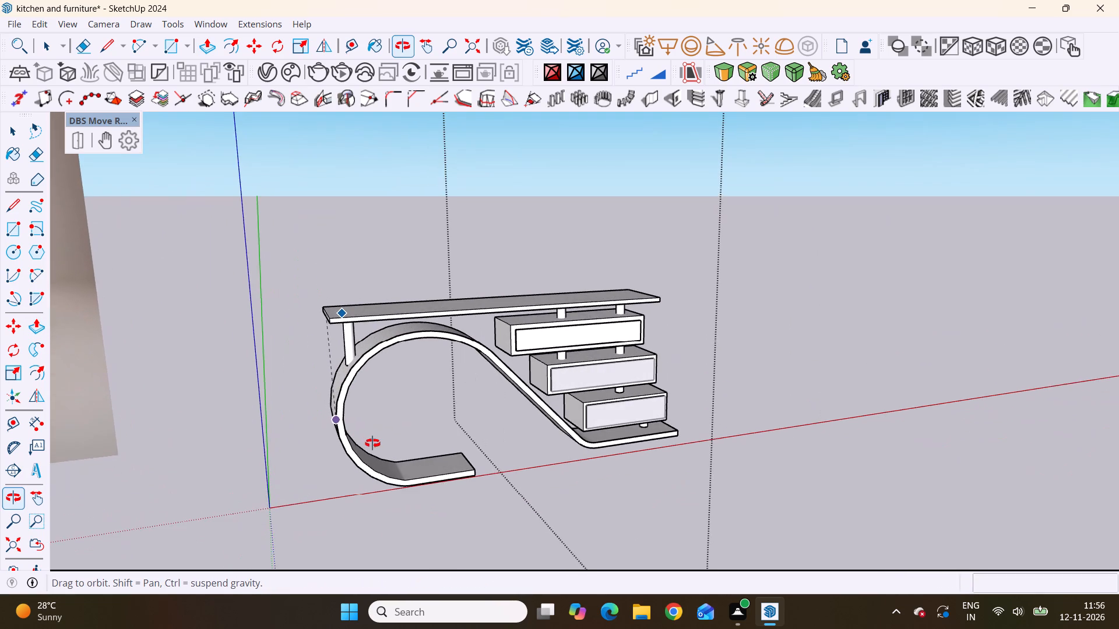
pyautogui.moveTo(372, 443); pyautogui.dragTo(370, 447, button='middle')
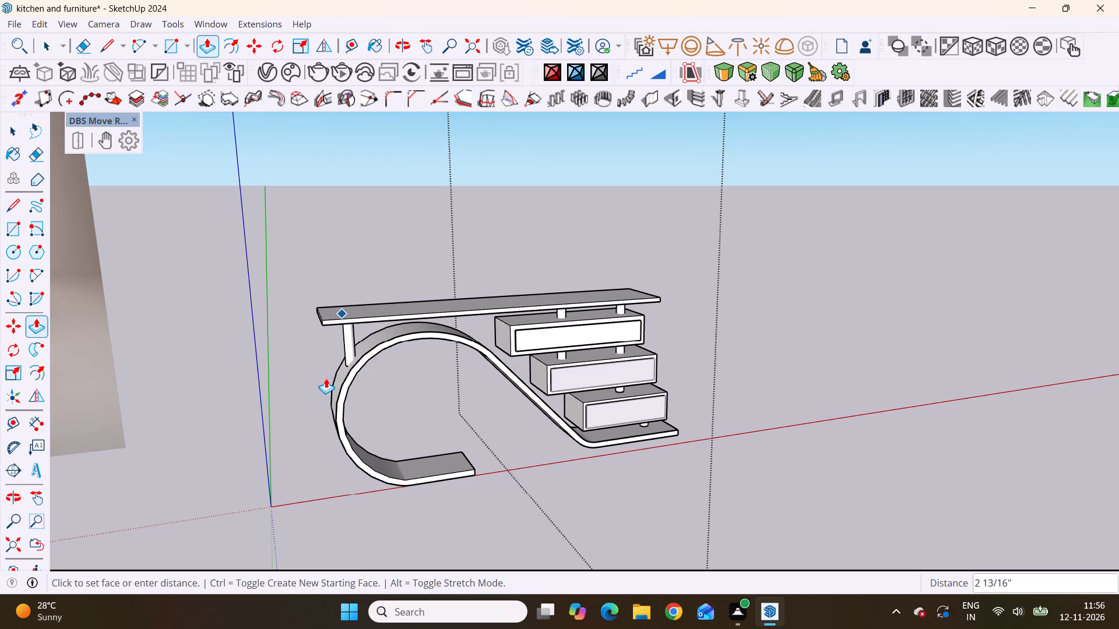
pyautogui.moveTo(276, 373); pyautogui.dragTo(203, 326, button='middle')
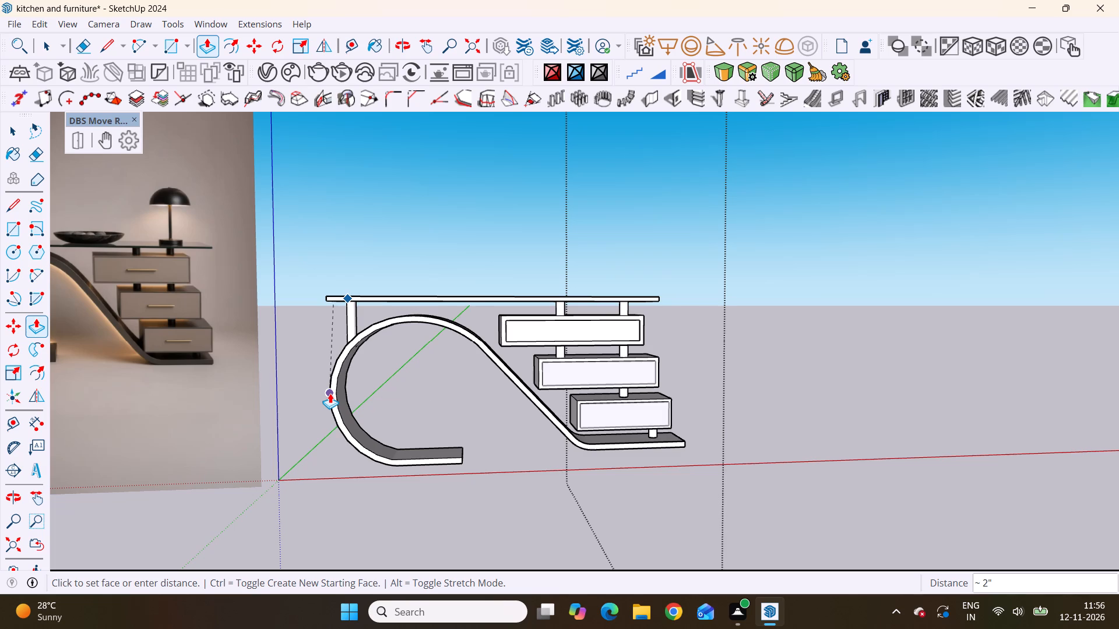
pyautogui.scroll(1, 330, 393)
pyautogui.moveTo(330, 393); pyautogui.dragTo(357, 404, button='middle')
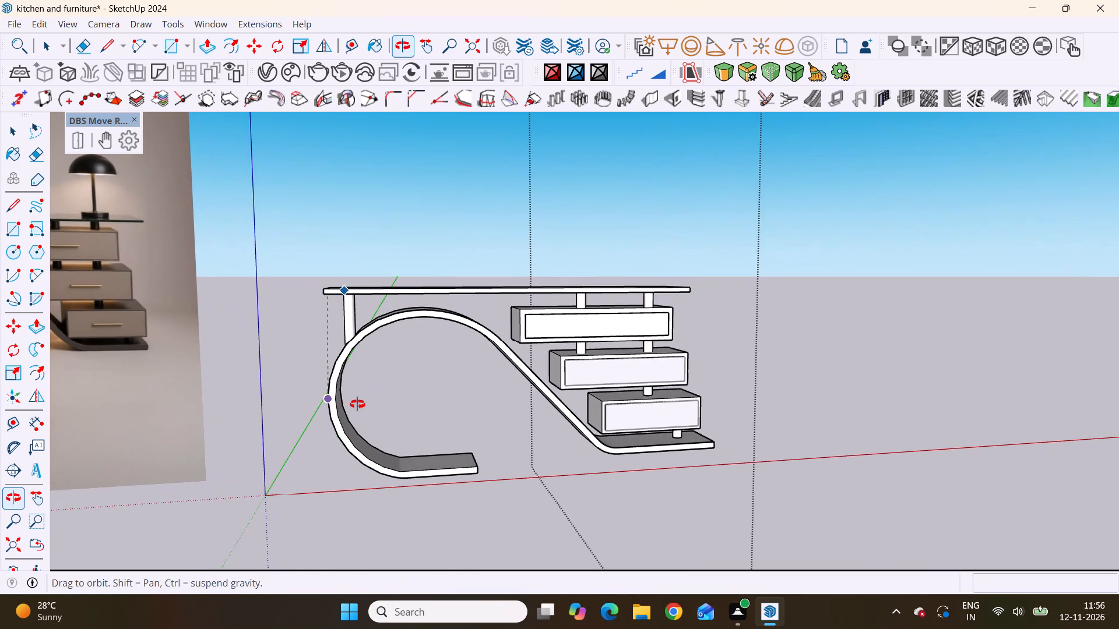
pyautogui.moveTo(357, 404); pyautogui.dragTo(363, 407, button='middle')
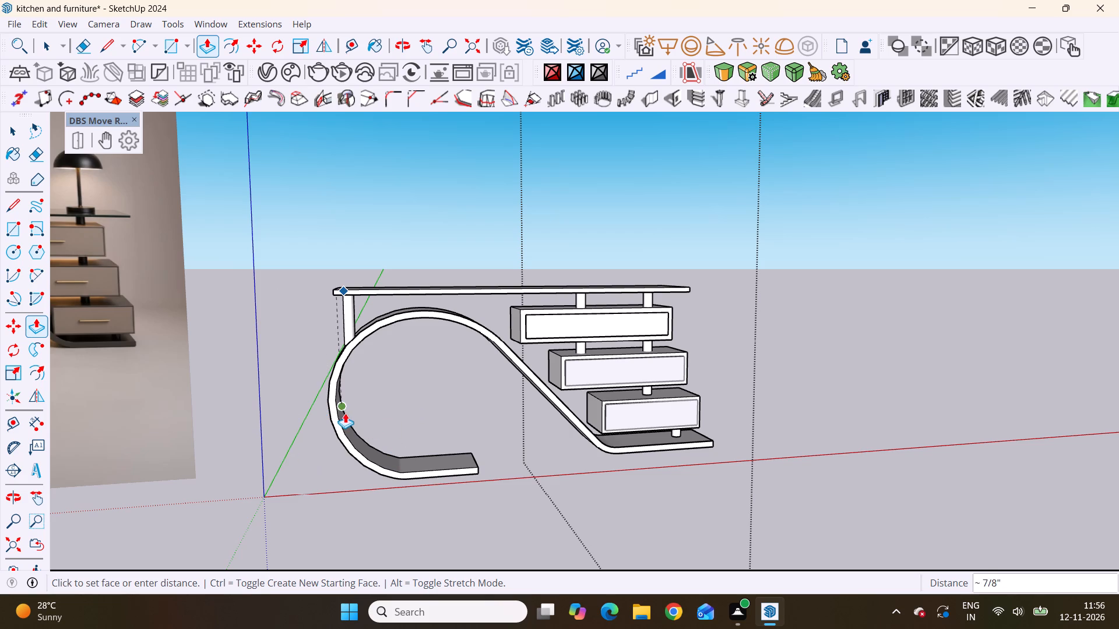
pyautogui.scroll(3, 326, 414)
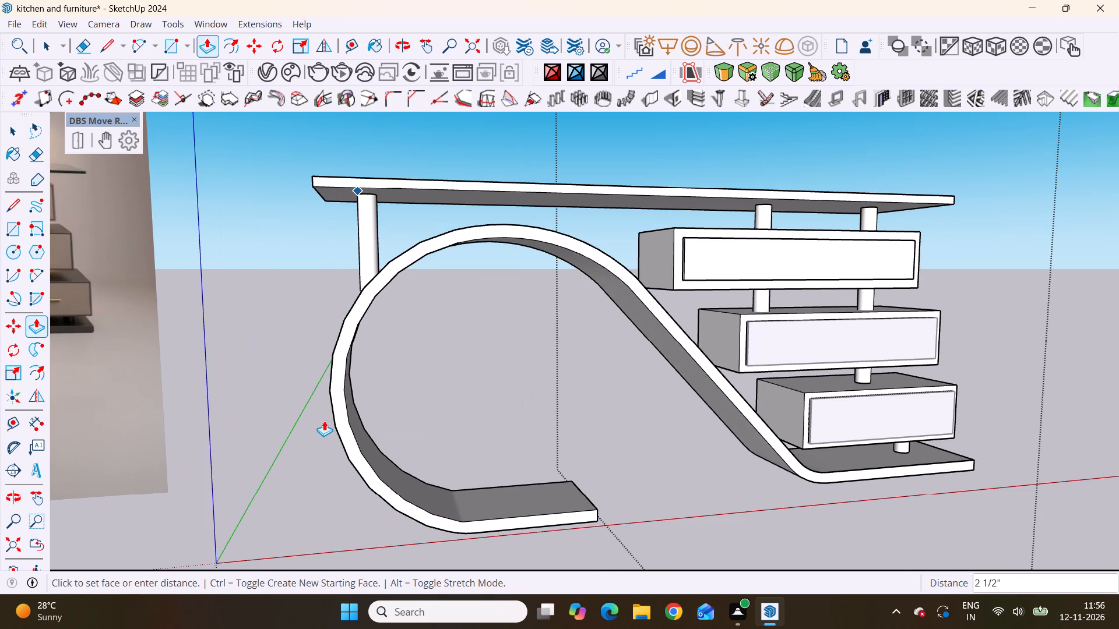
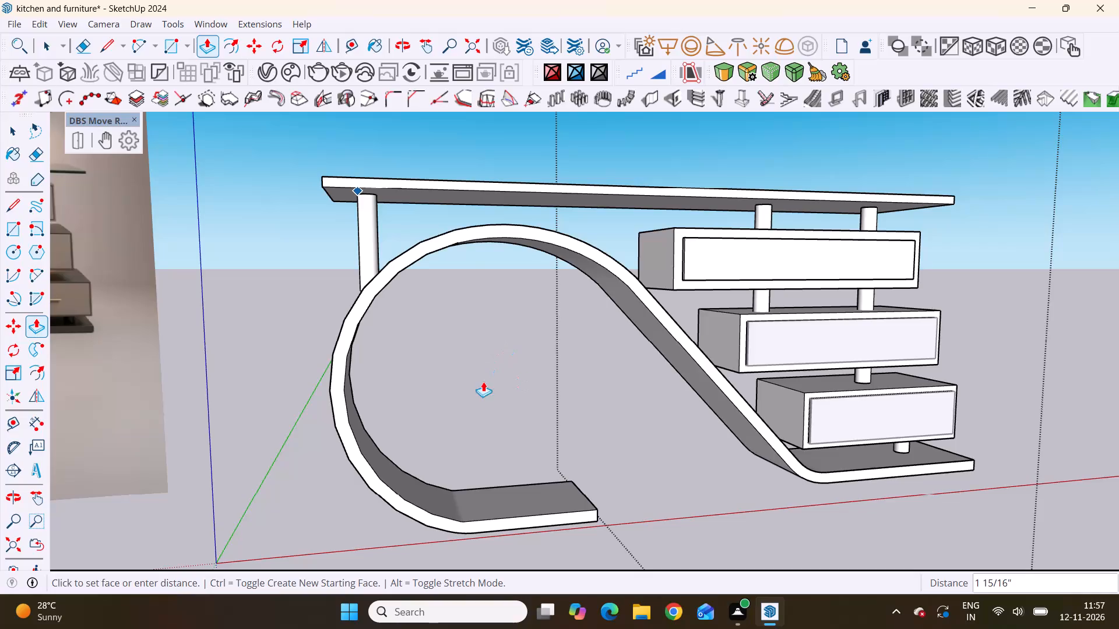
# Push/pull the tabletop's short end face above the curved loop outward past the loop's outer edge, comparing the overhang with the reference photo.
pyautogui.scroll(-3, 511, 628)
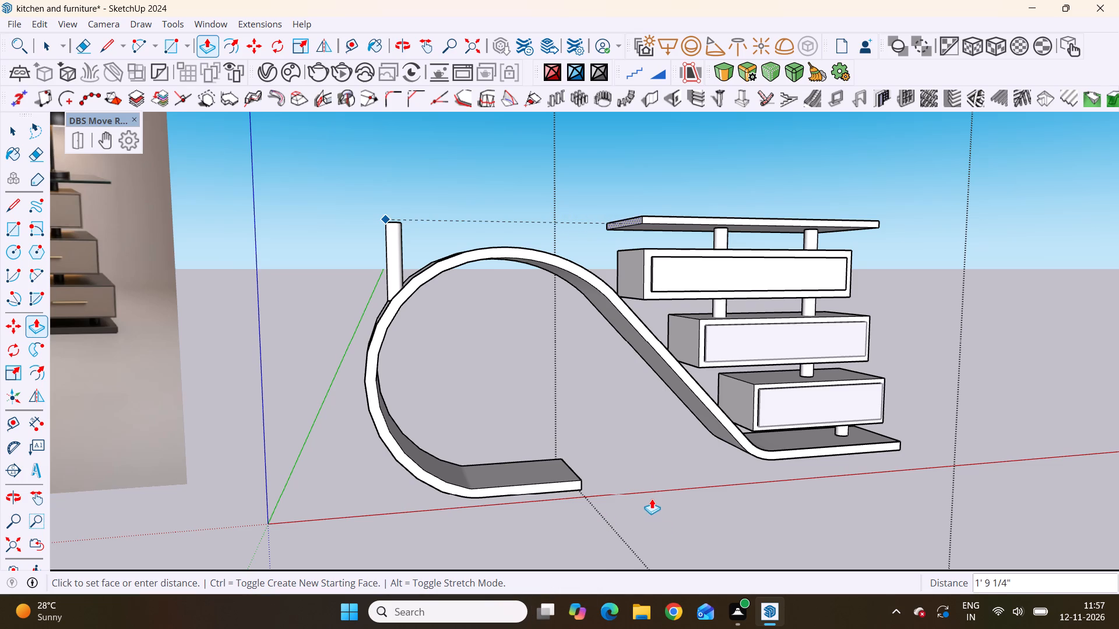
pyautogui.scroll(-5, 656, 467)
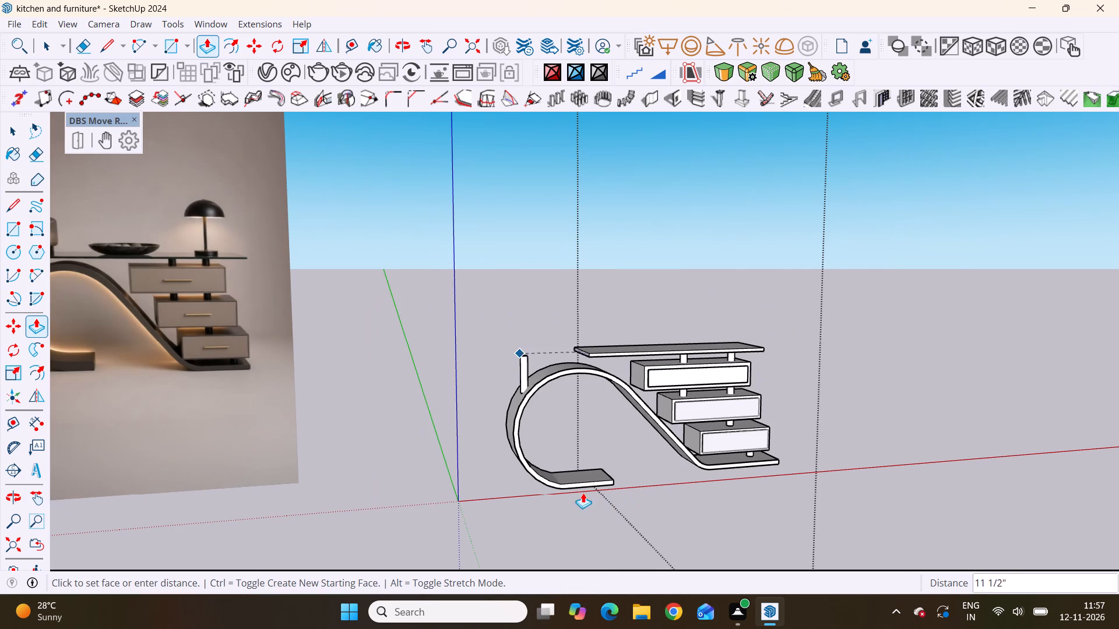
pyautogui.scroll(2, 488, 457)
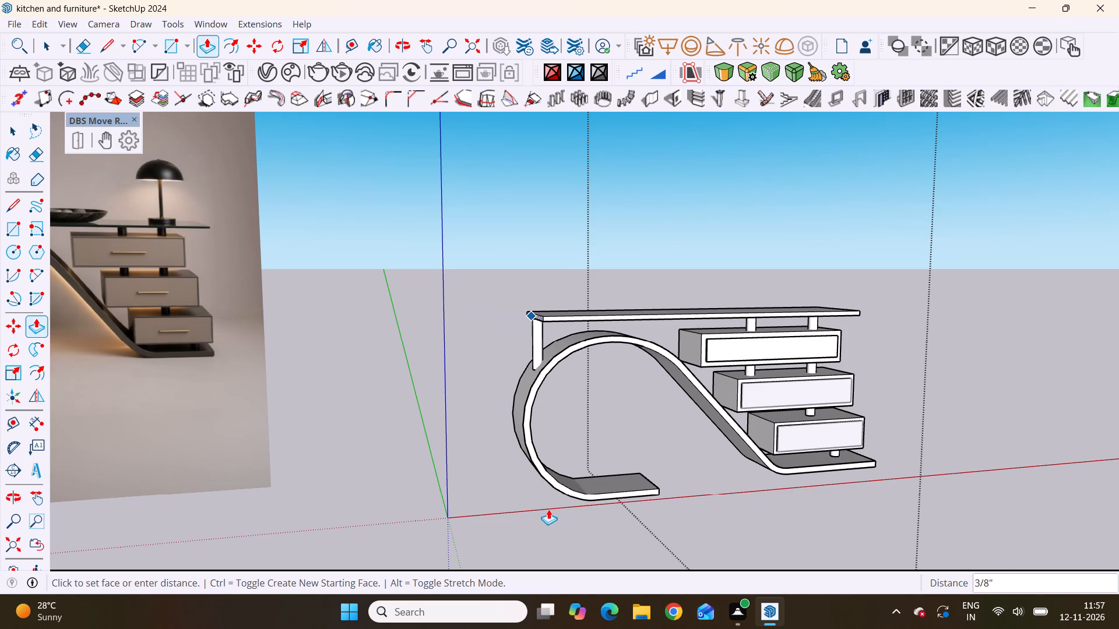
pyautogui.moveTo(480, 520); pyautogui.dragTo(361, 546, button='middle')
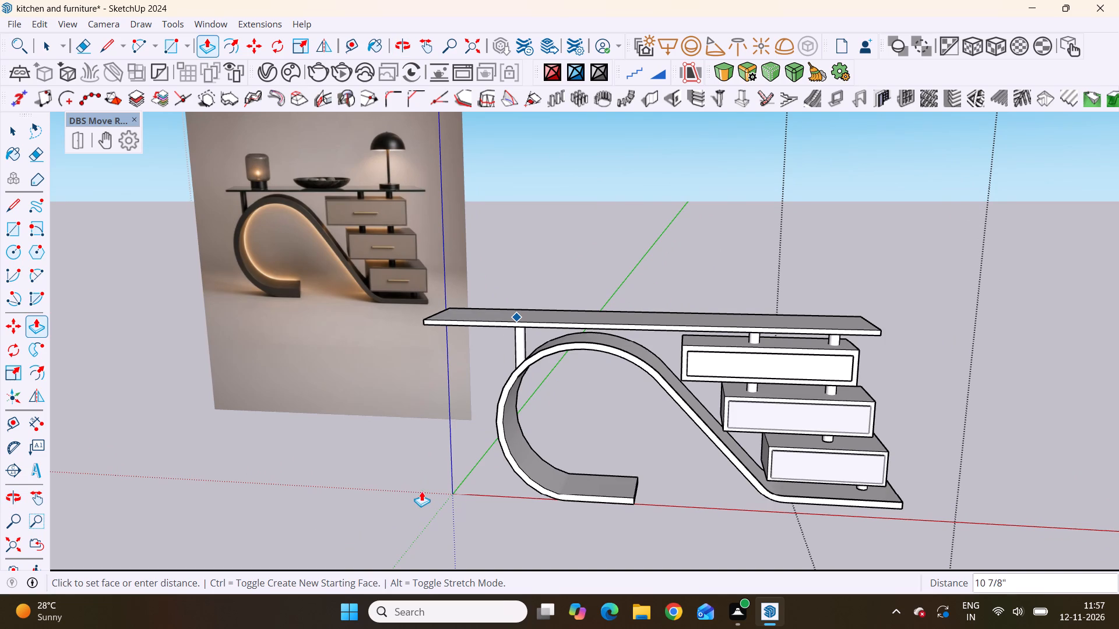
pyautogui.scroll(-2, 414, 468)
pyautogui.scroll(2, 409, 468)
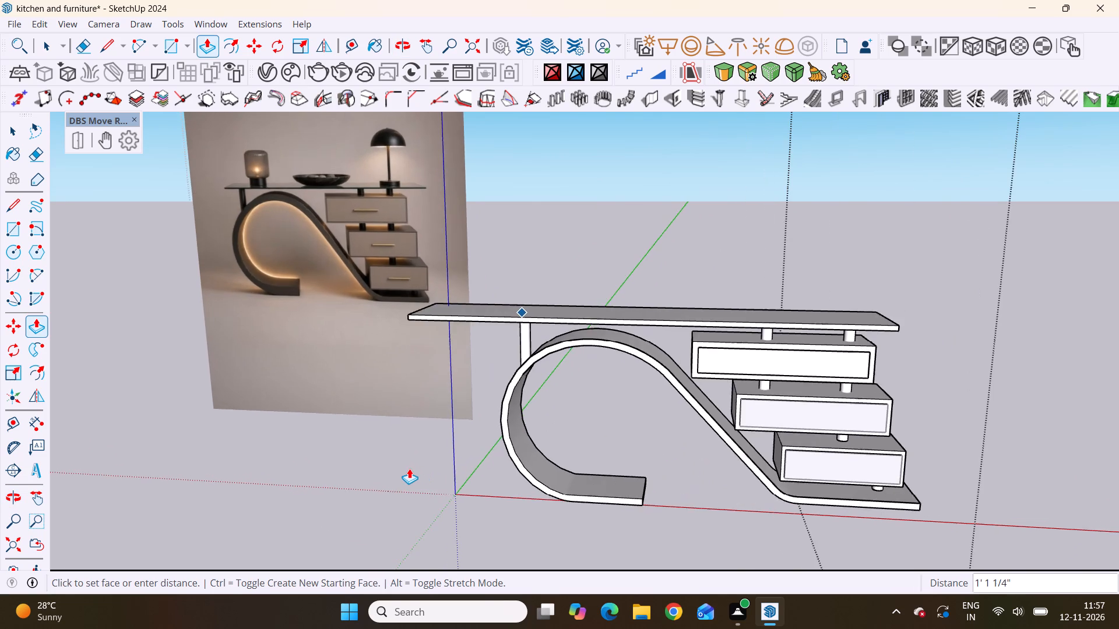
pyautogui.moveTo(414, 459); pyautogui.dragTo(504, 423, button='middle')
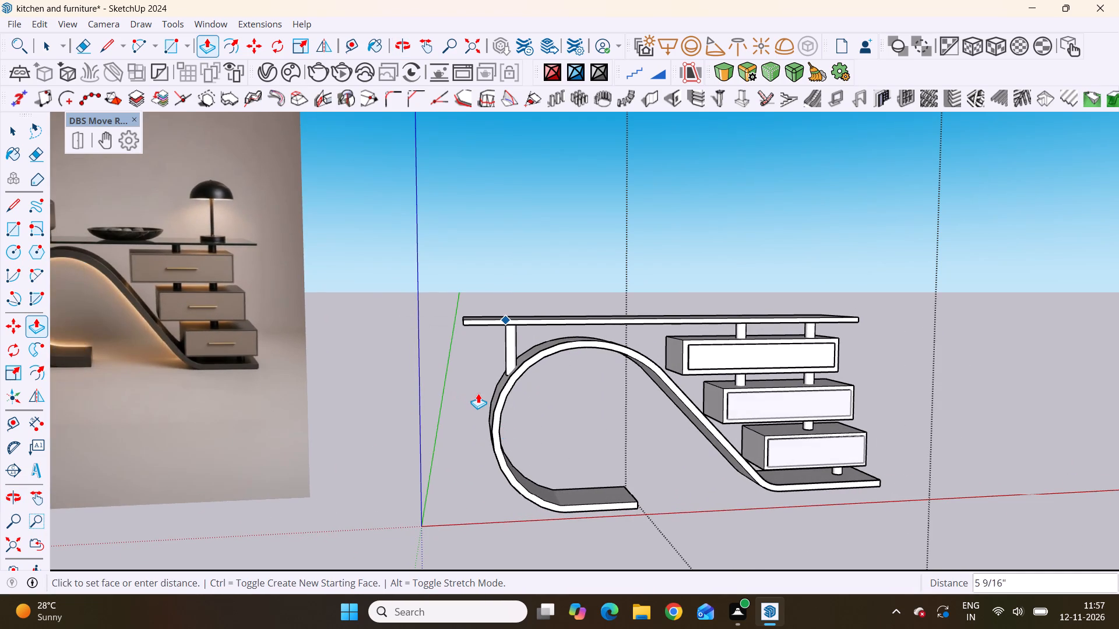
pyautogui.scroll(2, 473, 386)
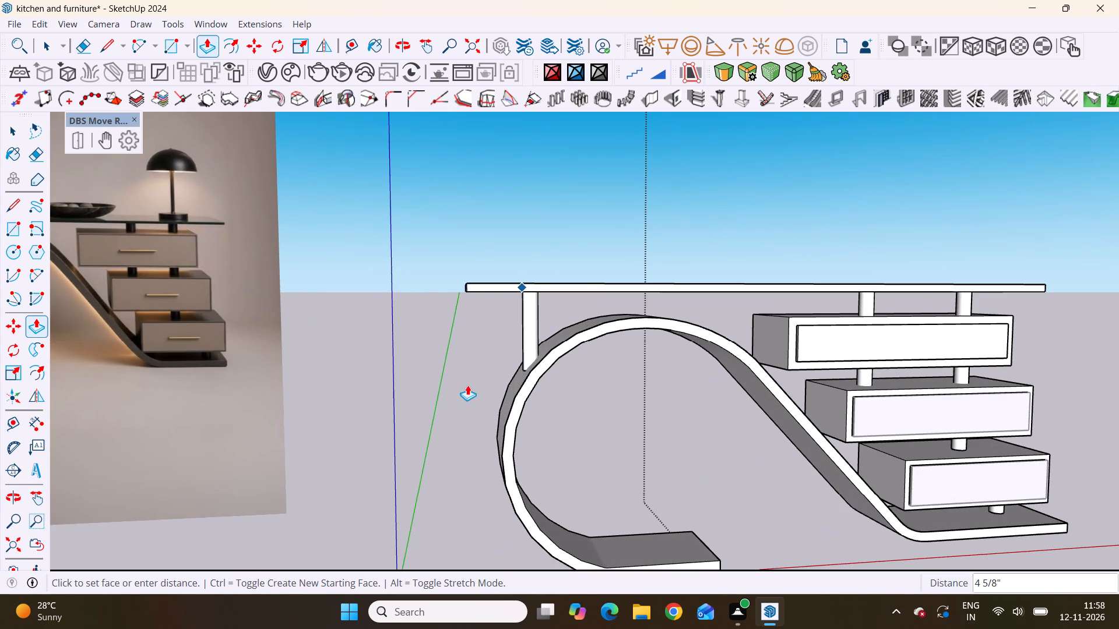
pyautogui.scroll(-2, 467, 385)
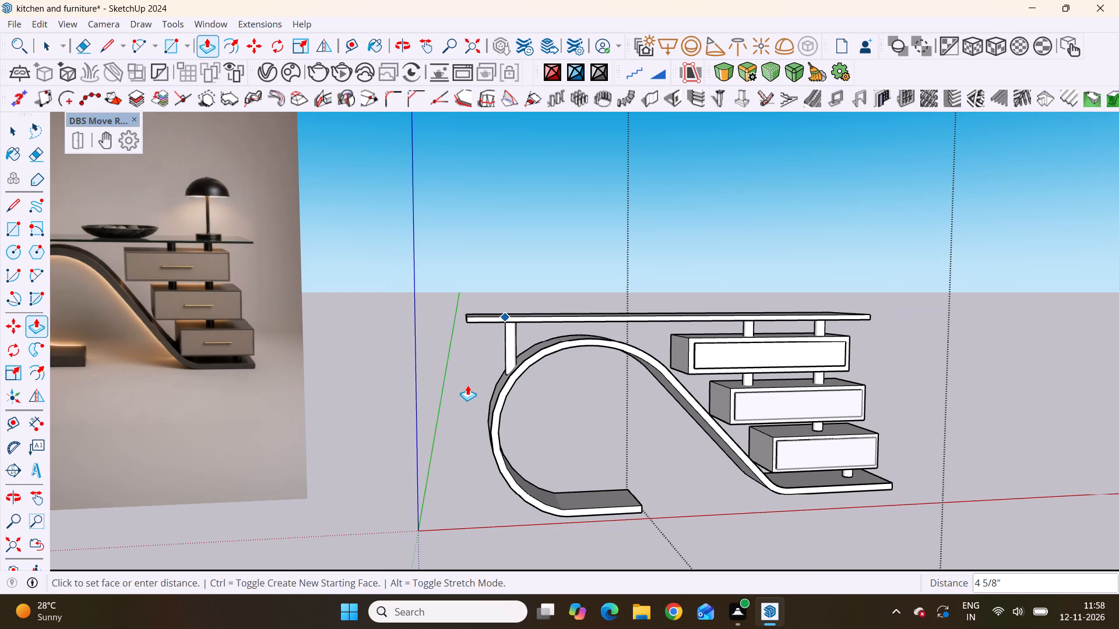
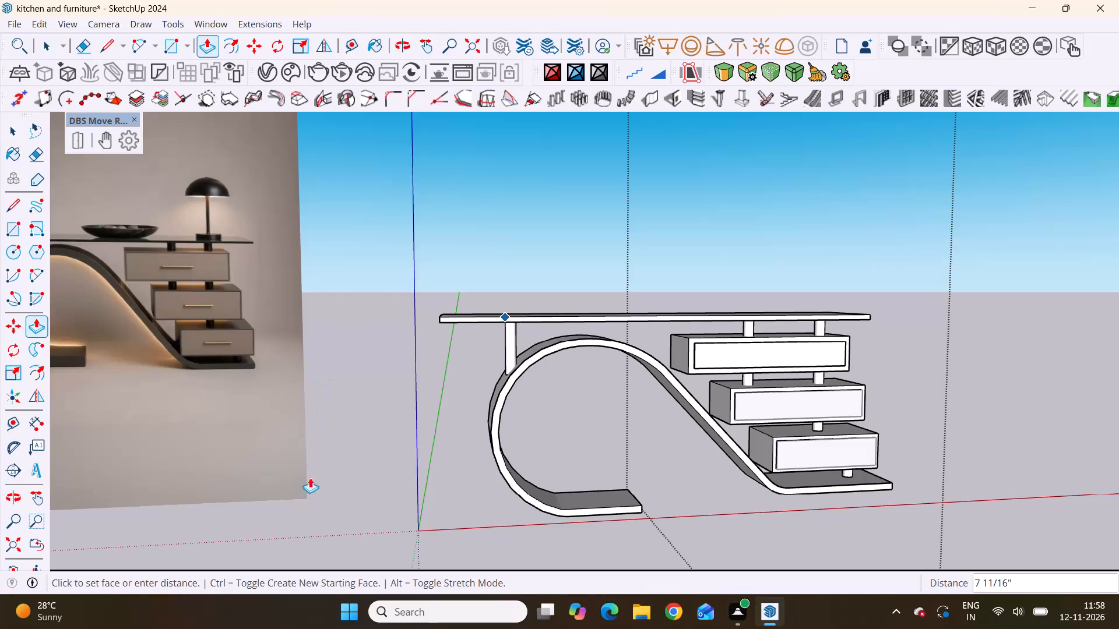
# Extend the tabletop's short end face above the curved loop outward by about 5 7/16", judging the overhang against the reference photo.
pyautogui.scroll(-4, 322, 496)
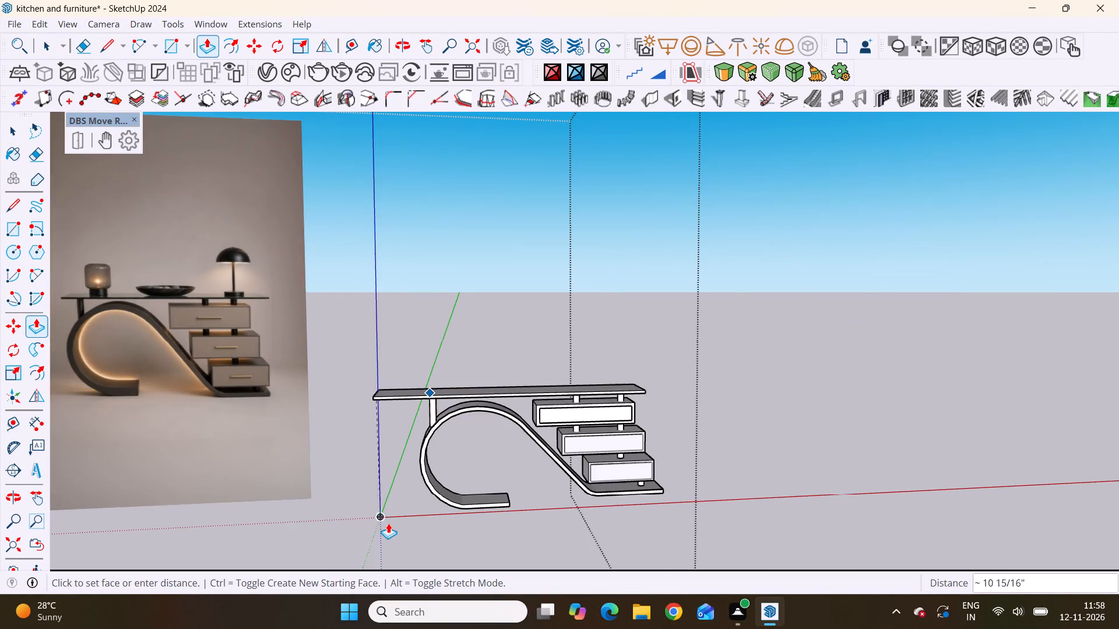
pyautogui.scroll(-3, 388, 523)
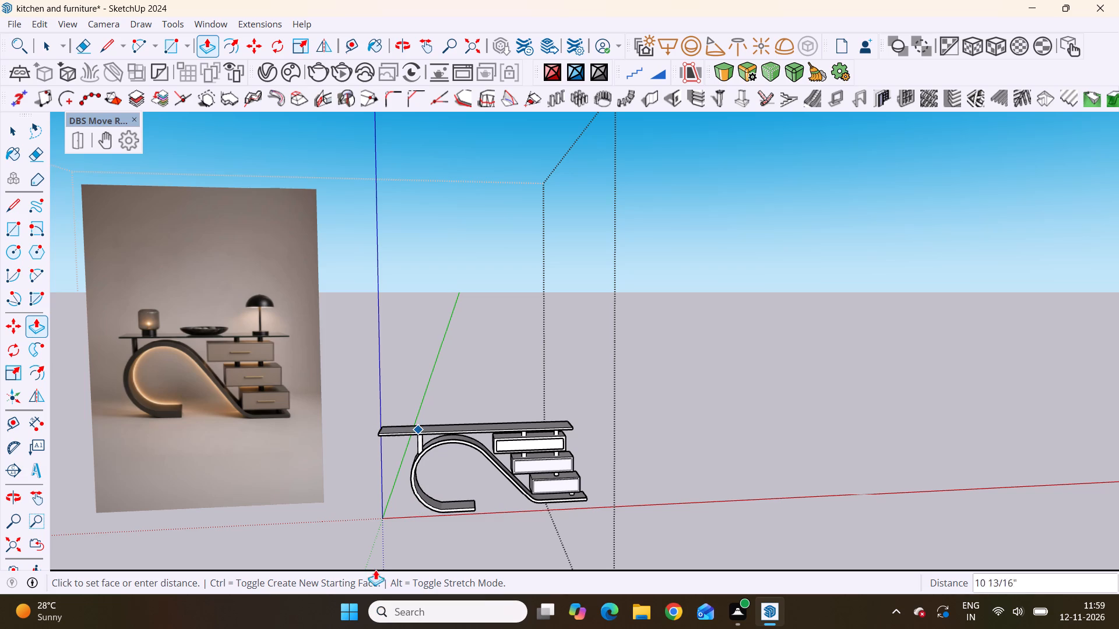
pyautogui.scroll(8, 413, 439)
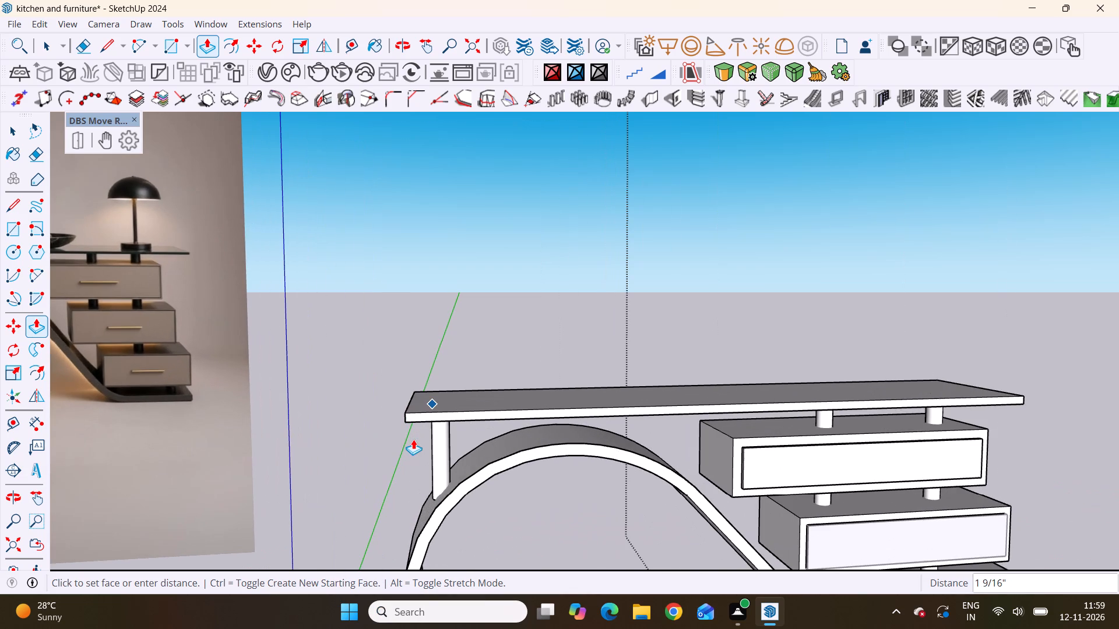
pyautogui.click(356, 447)
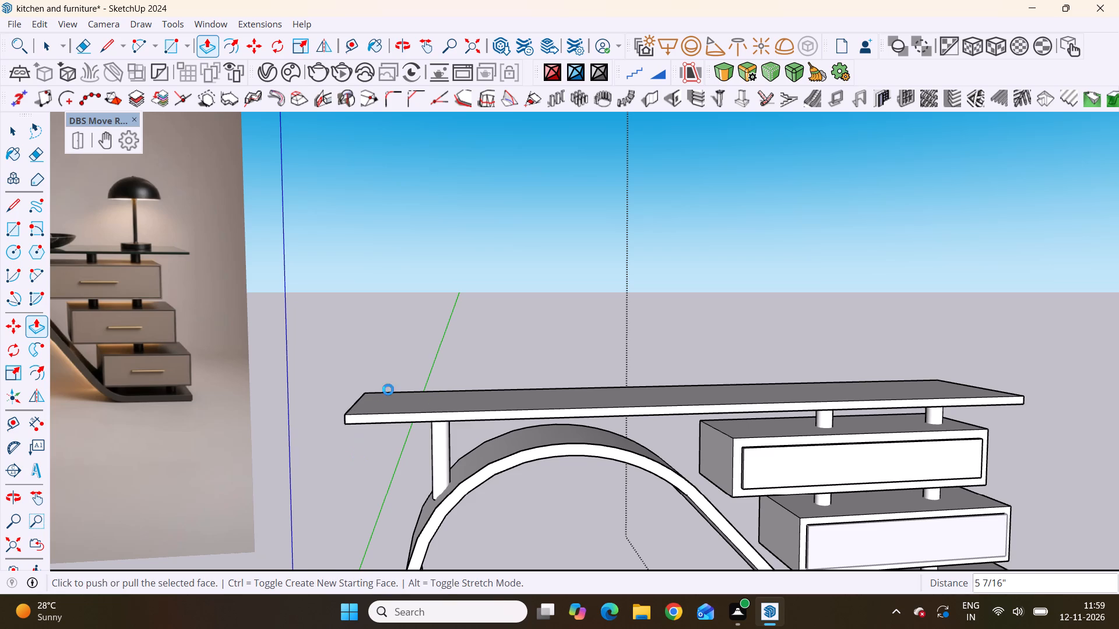
# Examine the extended tabletop and the whole console from several angles, comparing its proportions with the reference photo.
pyautogui.scroll(-10, 388, 390)
pyautogui.scroll(-2, 519, 430)
pyautogui.scroll(1, 517, 430)
pyautogui.scroll(-2, 513, 426)
pyautogui.scroll(-4, 374, 264)
pyautogui.moveTo(442, 326); pyautogui.dragTo(532, 468, button='middle')
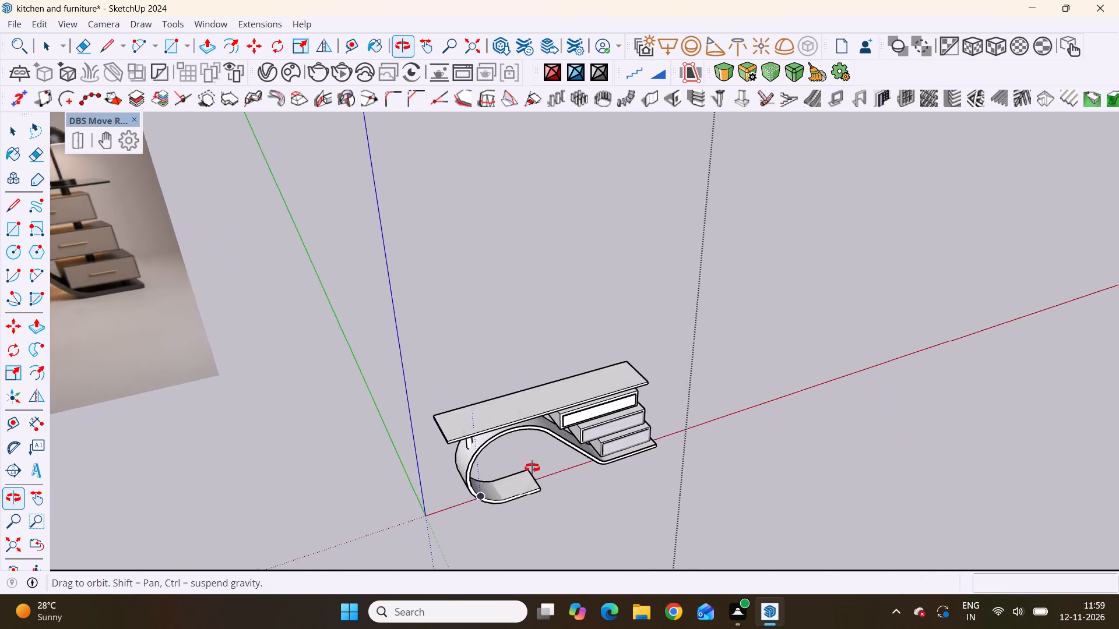
pyautogui.moveTo(532, 468); pyautogui.dragTo(356, 322, button='middle')
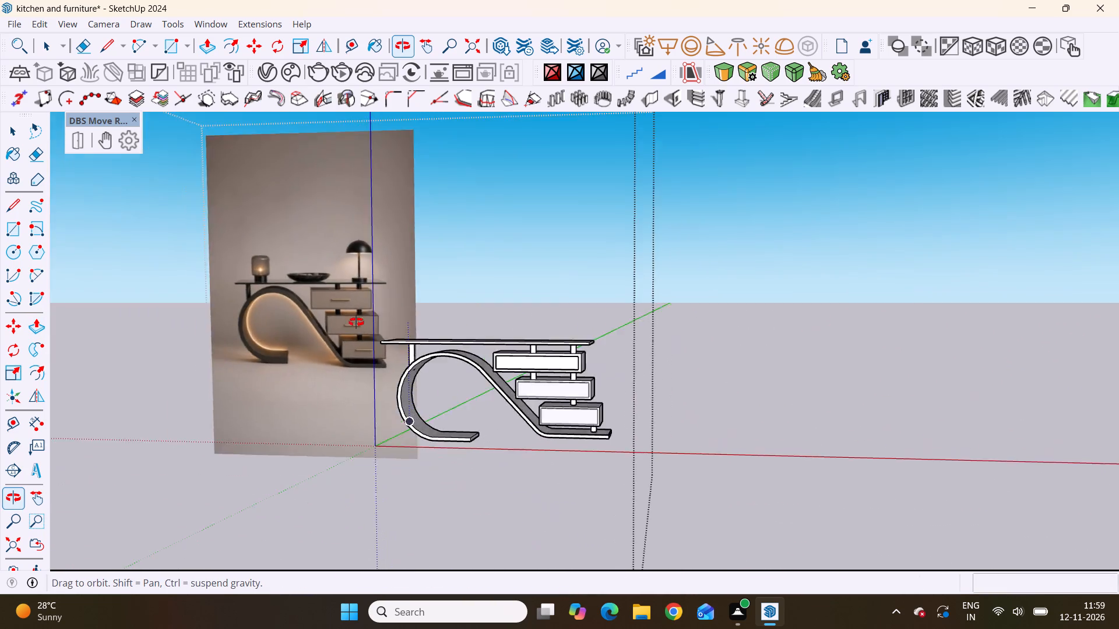
pyautogui.moveTo(356, 322); pyautogui.dragTo(474, 286, button='middle')
pyautogui.scroll(4, 476, 368)
pyautogui.scroll(-7, 497, 347)
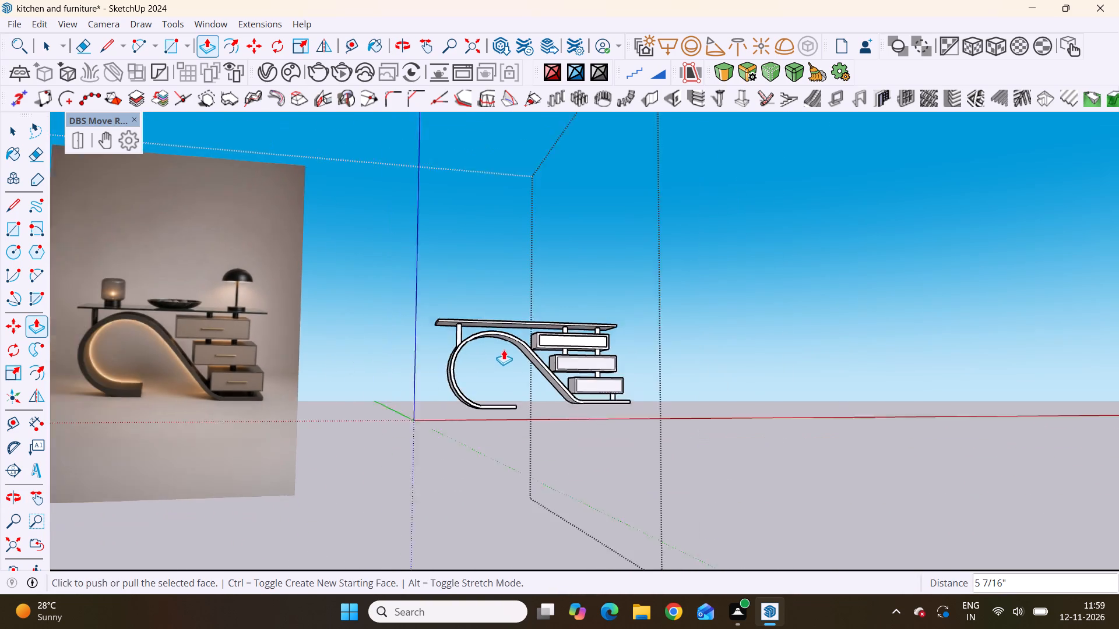
pyautogui.moveTo(519, 347); pyautogui.dragTo(476, 435, button='middle')
pyautogui.scroll(3, 551, 345)
pyautogui.moveTo(575, 298); pyautogui.dragTo(544, 369, button='middle')
pyautogui.press('space')
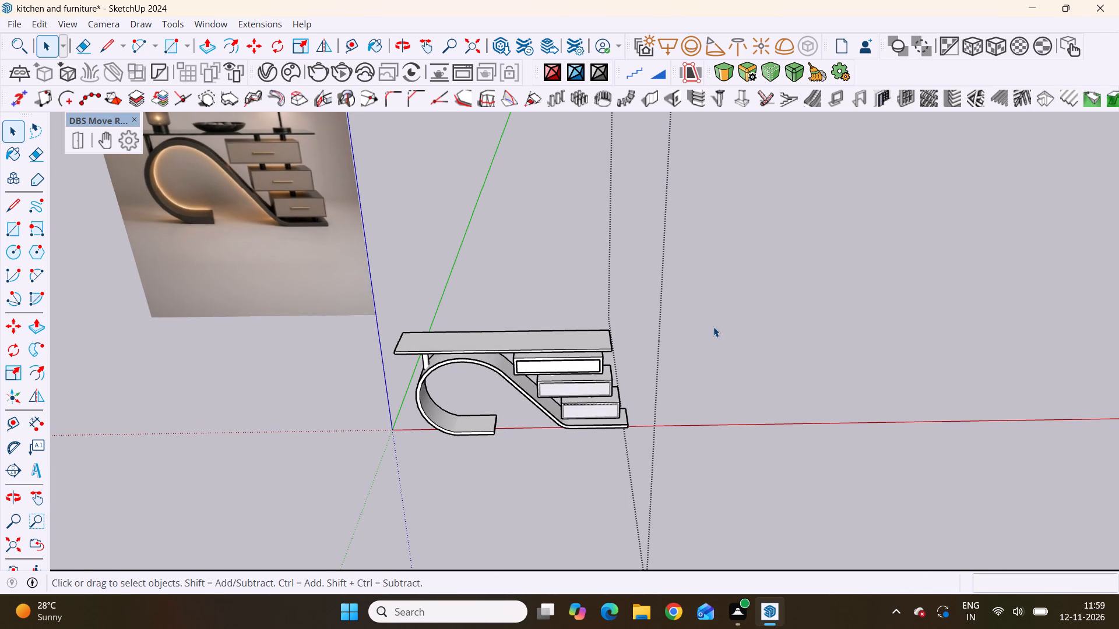
pyautogui.click(727, 326)
pyautogui.scroll(-9, 706, 328)
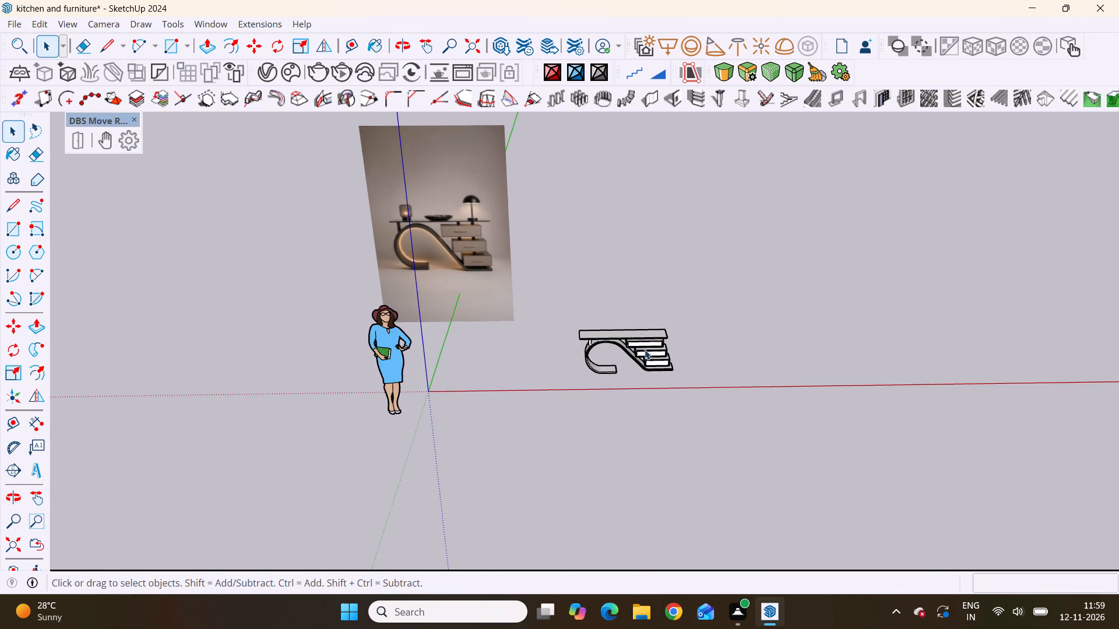
pyautogui.moveTo(647, 348); pyautogui.dragTo(1004, 290, button='middle')
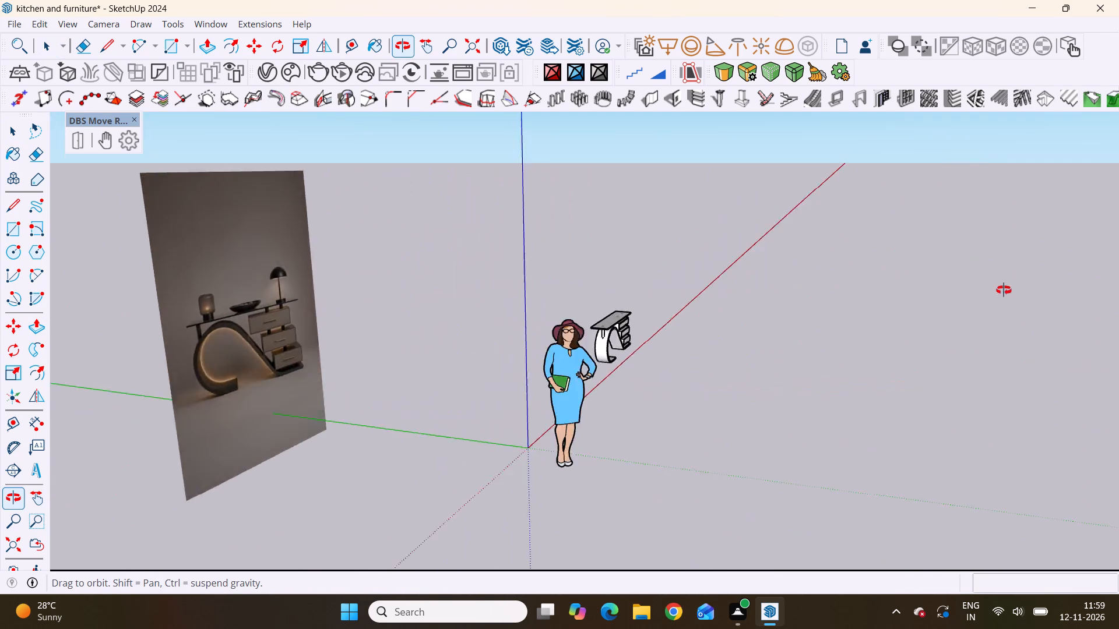
pyautogui.moveTo(1004, 290); pyautogui.dragTo(964, 318, button='middle')
pyautogui.scroll(3, 653, 352)
pyautogui.moveTo(509, 384); pyautogui.dragTo(286, 328, button='middle')
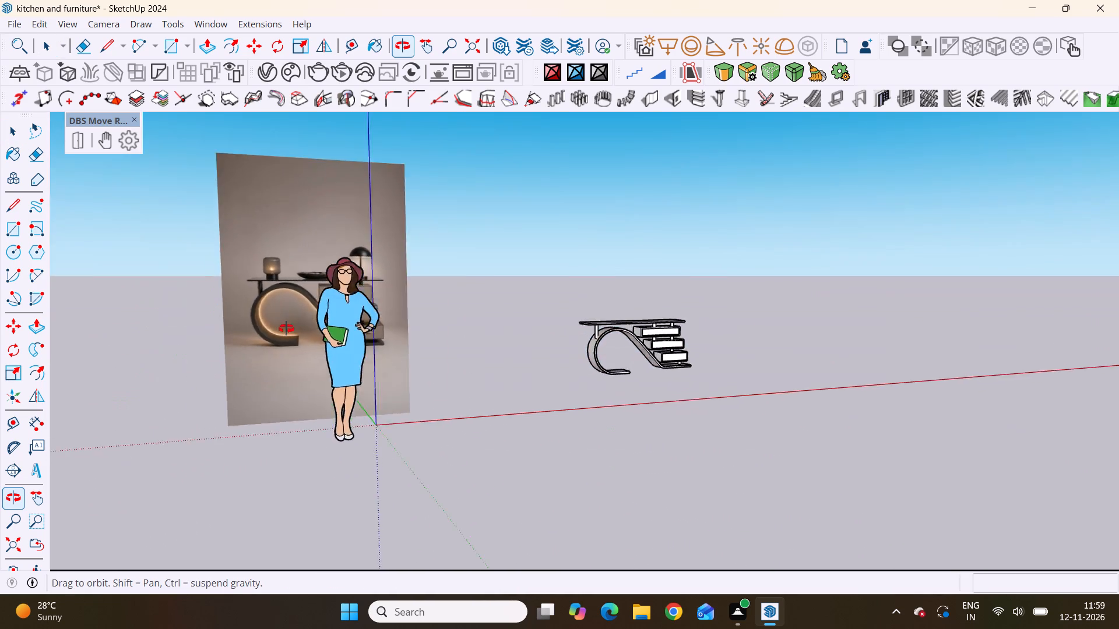
pyautogui.moveTo(286, 328); pyautogui.dragTo(192, 345, button='middle')
pyautogui.scroll(-3, 525, 344)
pyautogui.moveTo(389, 410); pyautogui.dragTo(268, 411, button='middle')
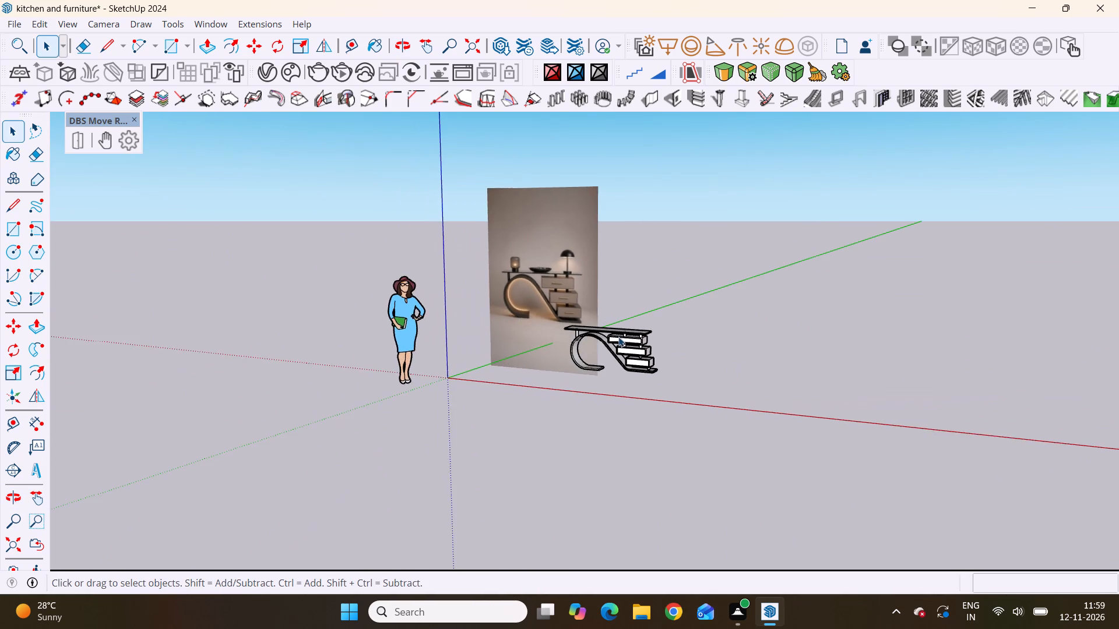
pyautogui.scroll(15, 627, 337)
pyautogui.moveTo(674, 370); pyautogui.dragTo(411, 441, button='middle')
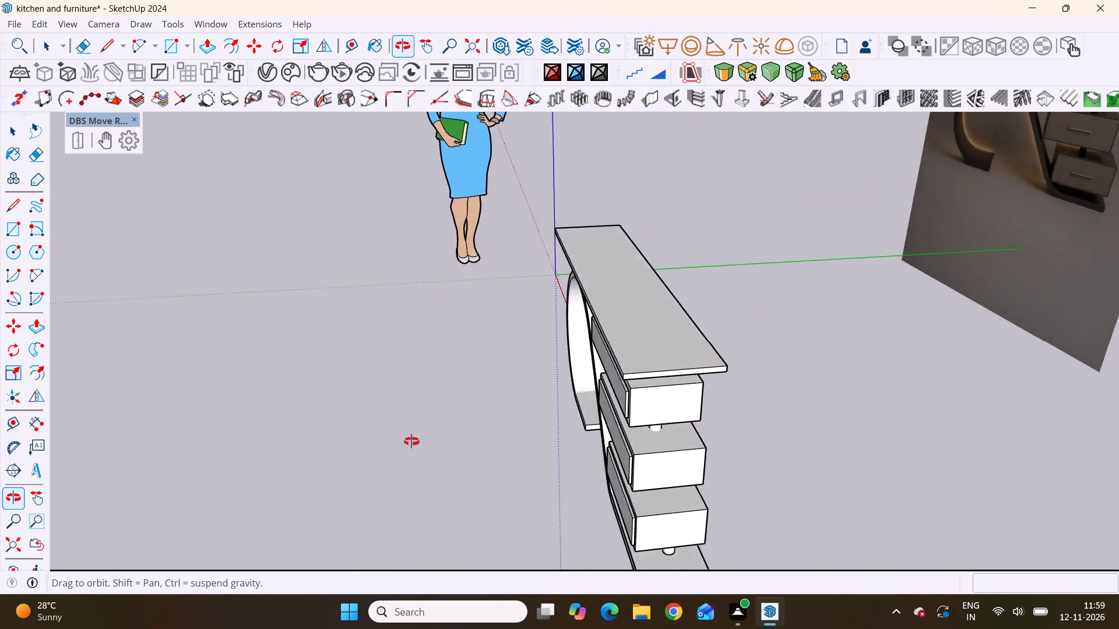
pyautogui.moveTo(411, 441); pyautogui.dragTo(771, 401, button='middle')
pyautogui.scroll(1, 771, 401)
pyautogui.scroll(-4, 771, 401)
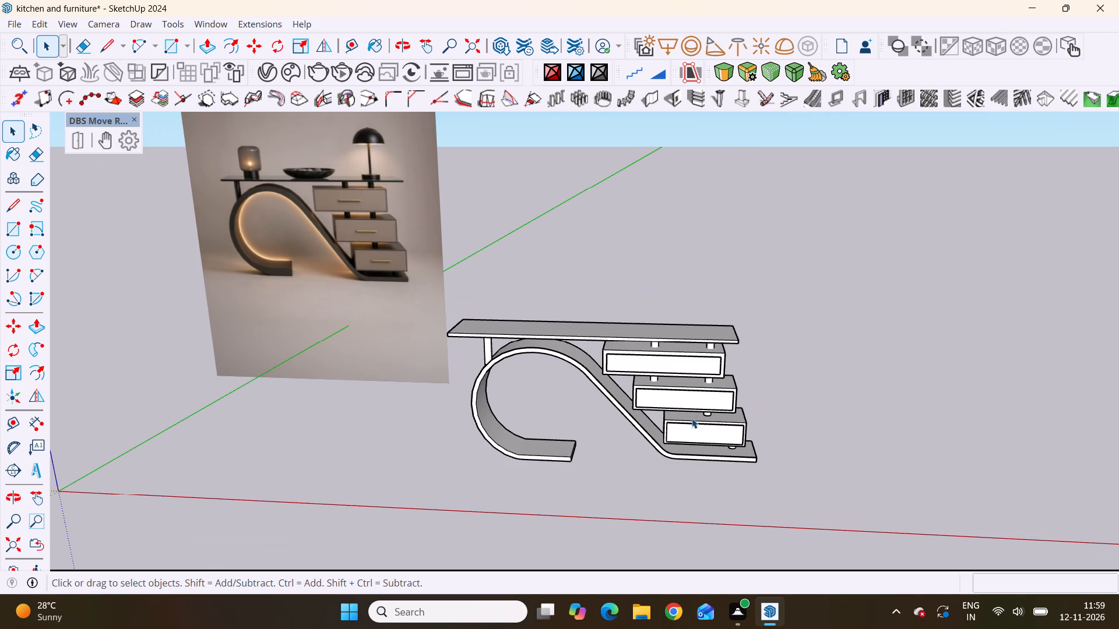
pyautogui.scroll(-3, 651, 411)
pyautogui.scroll(-1, 410, 239)
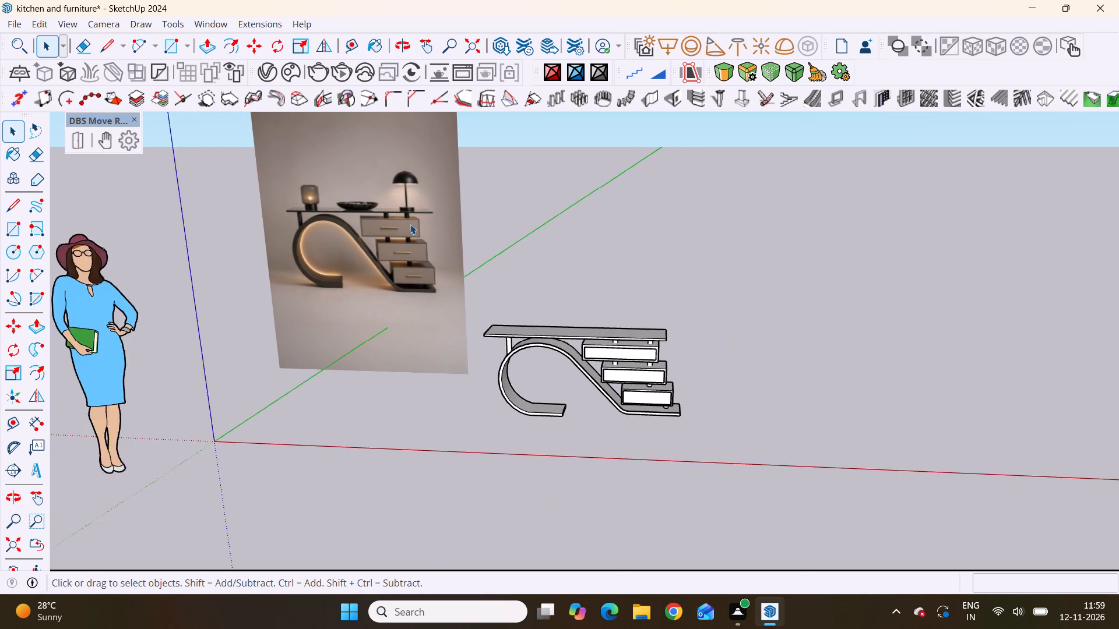
# Study the lamp and decor on the tabletop in the reference photo and compare their placement with the modelled console.
pyautogui.scroll(3, 410, 224)
pyautogui.moveTo(381, 226); pyautogui.dragTo(423, 312, button='middle')
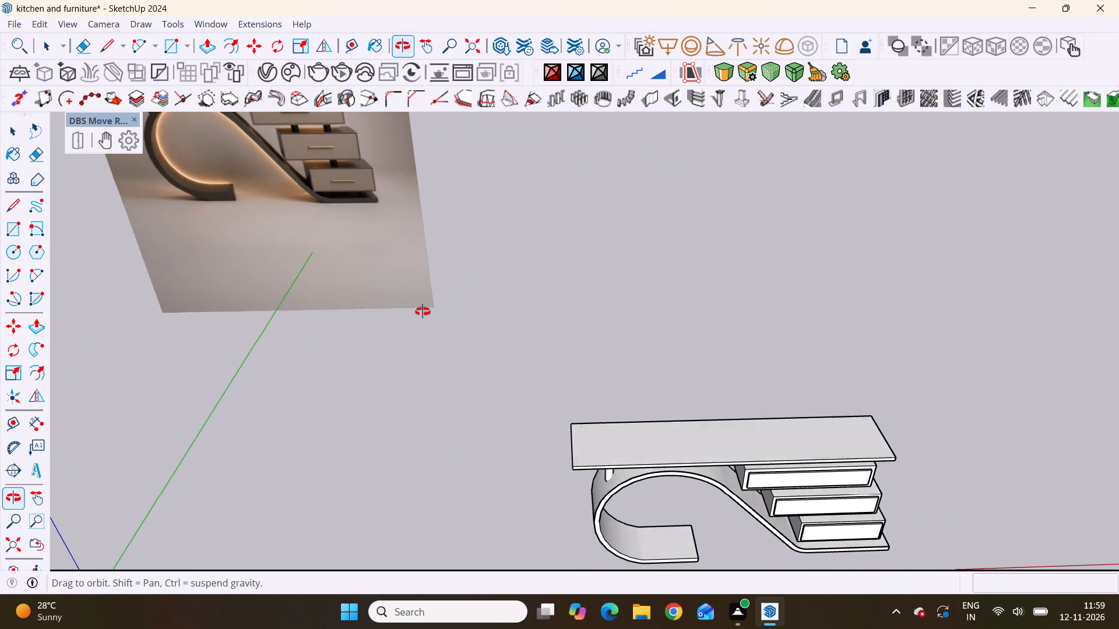
pyautogui.moveTo(423, 312); pyautogui.dragTo(432, 266, button='middle')
pyautogui.scroll(-4, 432, 266)
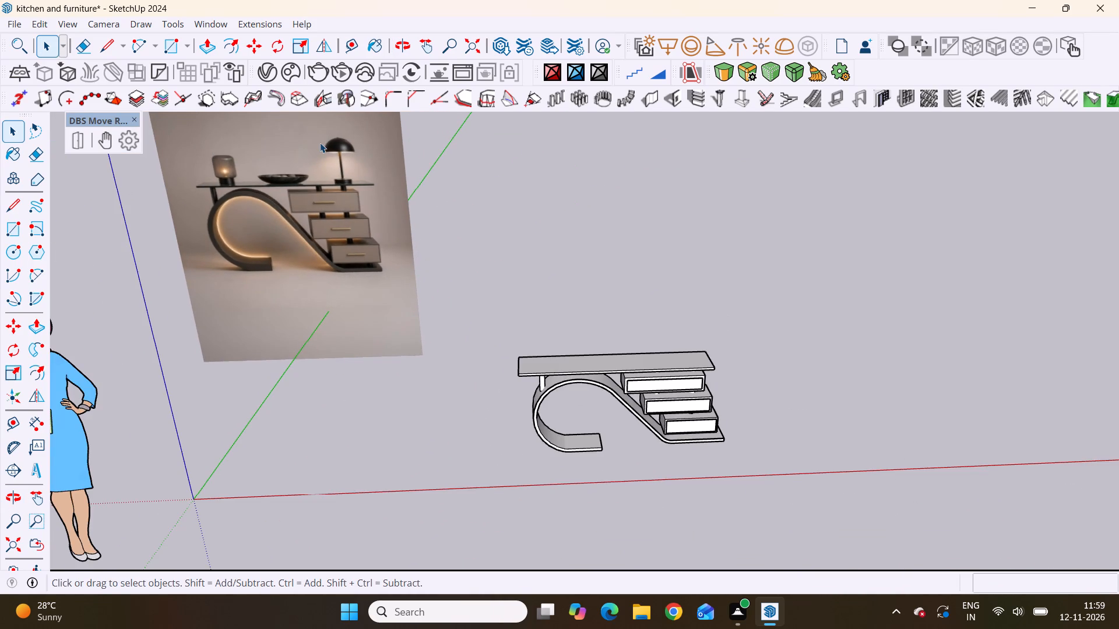
pyautogui.scroll(14, 367, 176)
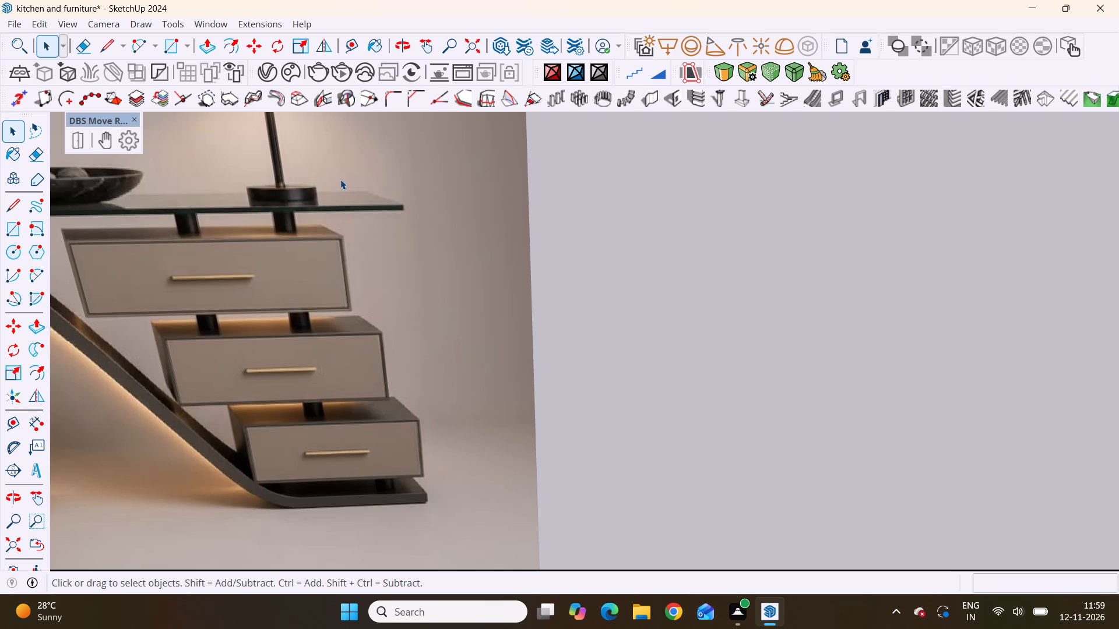
pyautogui.scroll(-5, 374, 224)
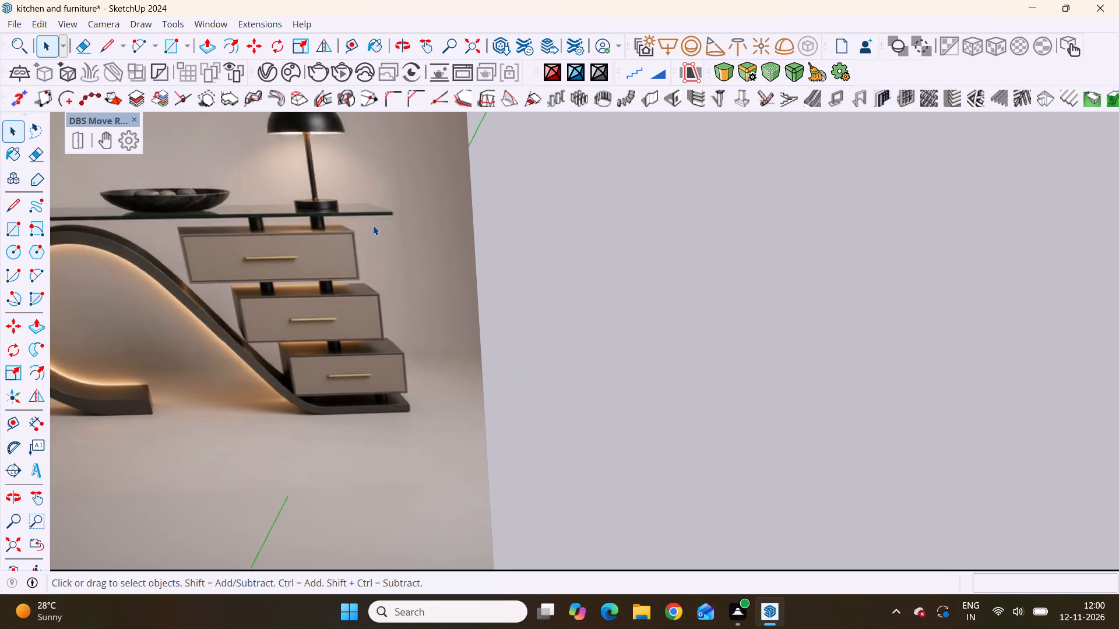
pyautogui.scroll(-2, 0, 236)
pyautogui.scroll(-10, 206, 349)
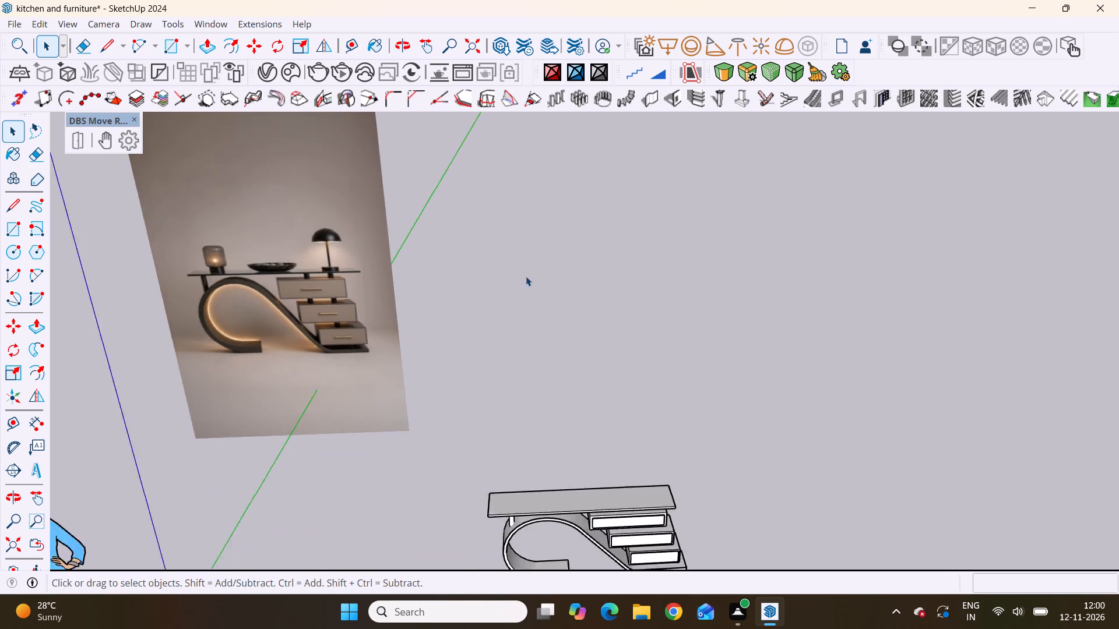
pyautogui.scroll(-10, 526, 276)
pyautogui.scroll(-2, 425, 344)
pyautogui.moveTo(424, 349); pyautogui.dragTo(366, 291, button='middle')
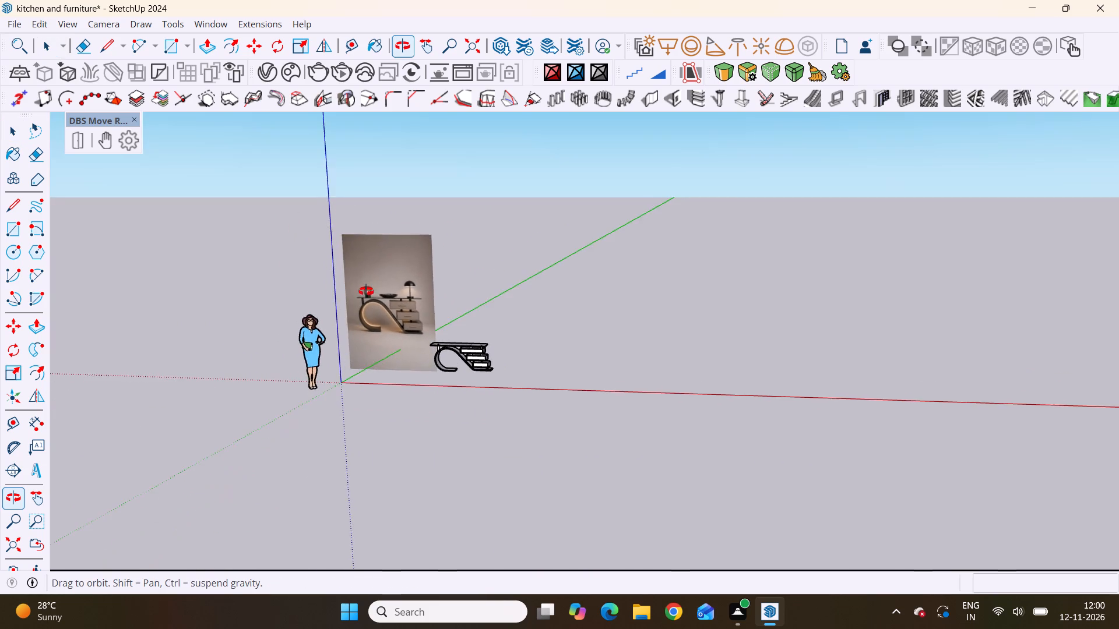
pyautogui.moveTo(366, 291); pyautogui.dragTo(408, 320, button='middle')
pyautogui.scroll(1, 403, 317)
pyautogui.scroll(10, 470, 326)
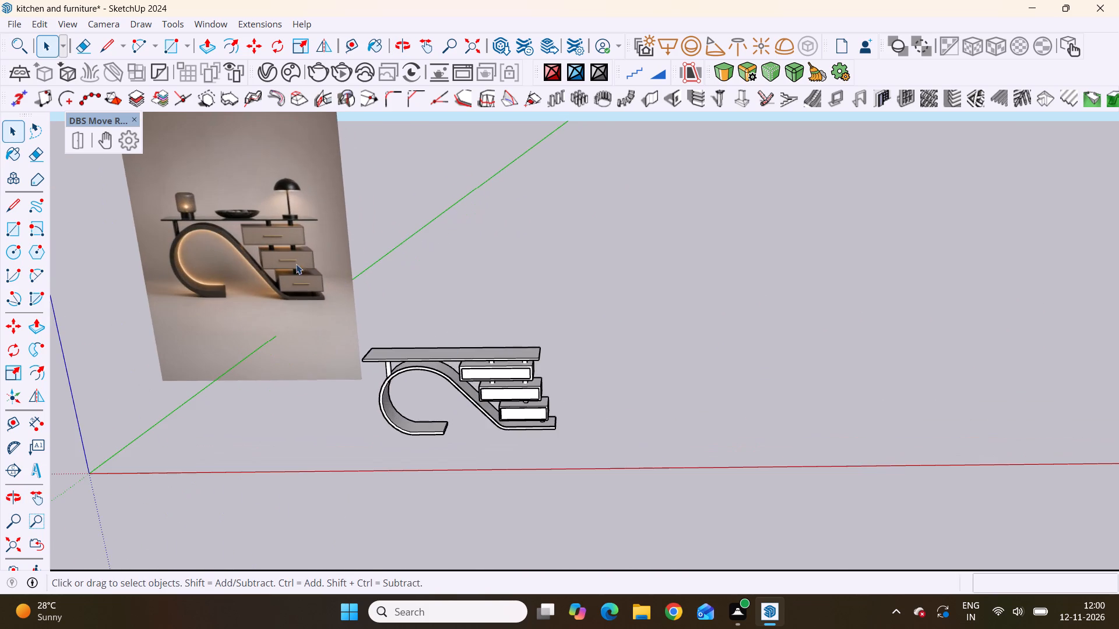
pyautogui.scroll(4, 287, 242)
pyautogui.scroll(-7, 396, 291)
pyautogui.moveTo(537, 372); pyautogui.dragTo(535, 437, button='middle')
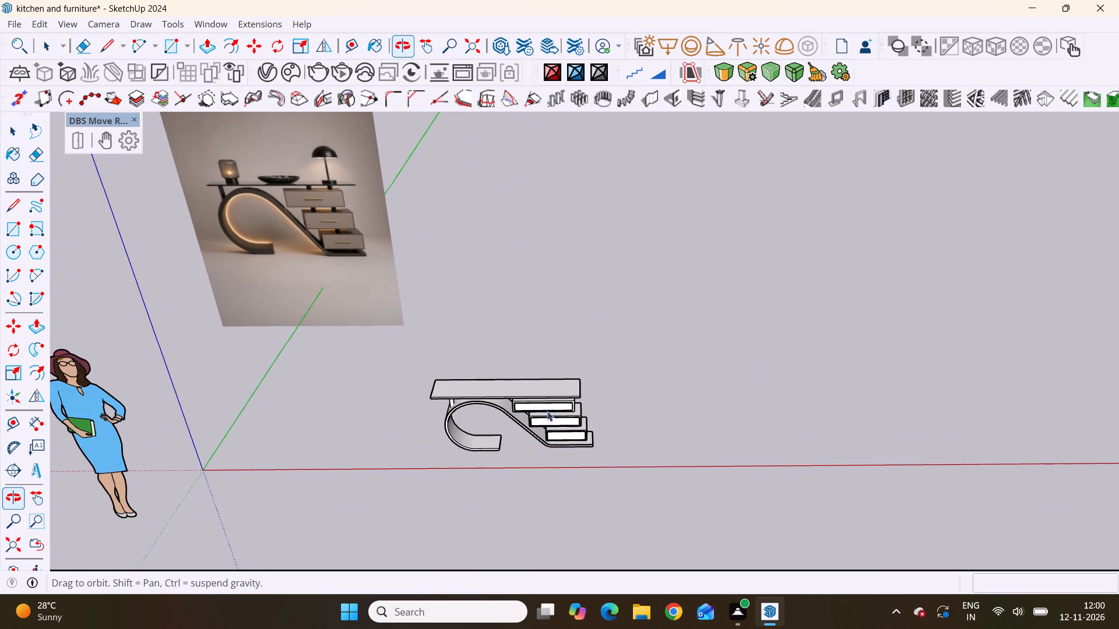
pyautogui.scroll(5, 298, 174)
pyautogui.scroll(-4, 302, 164)
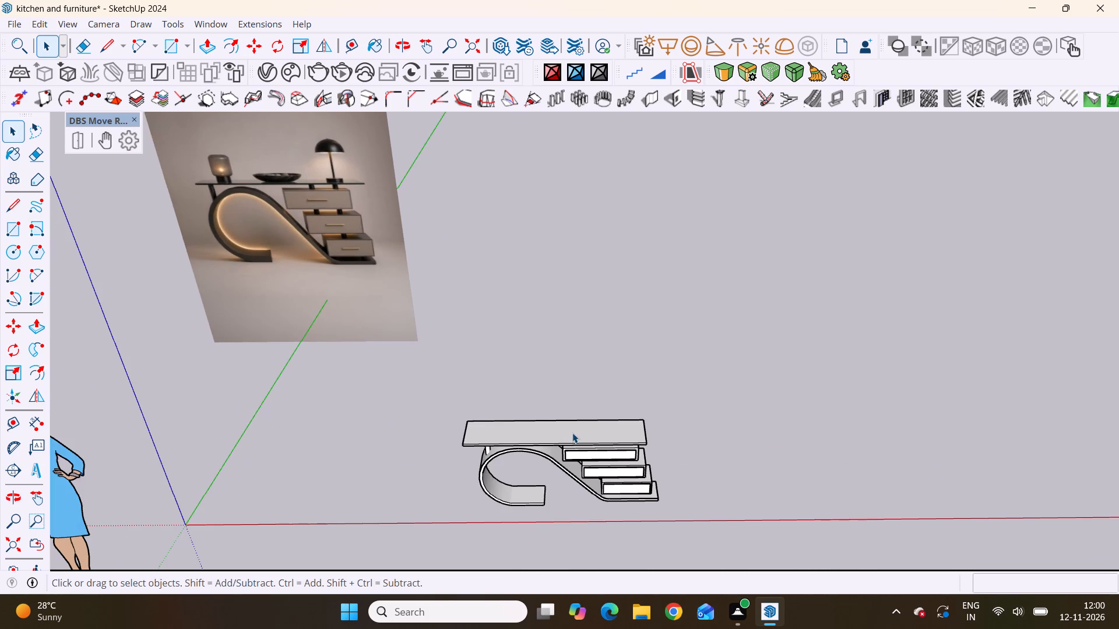
pyautogui.scroll(4, 572, 433)
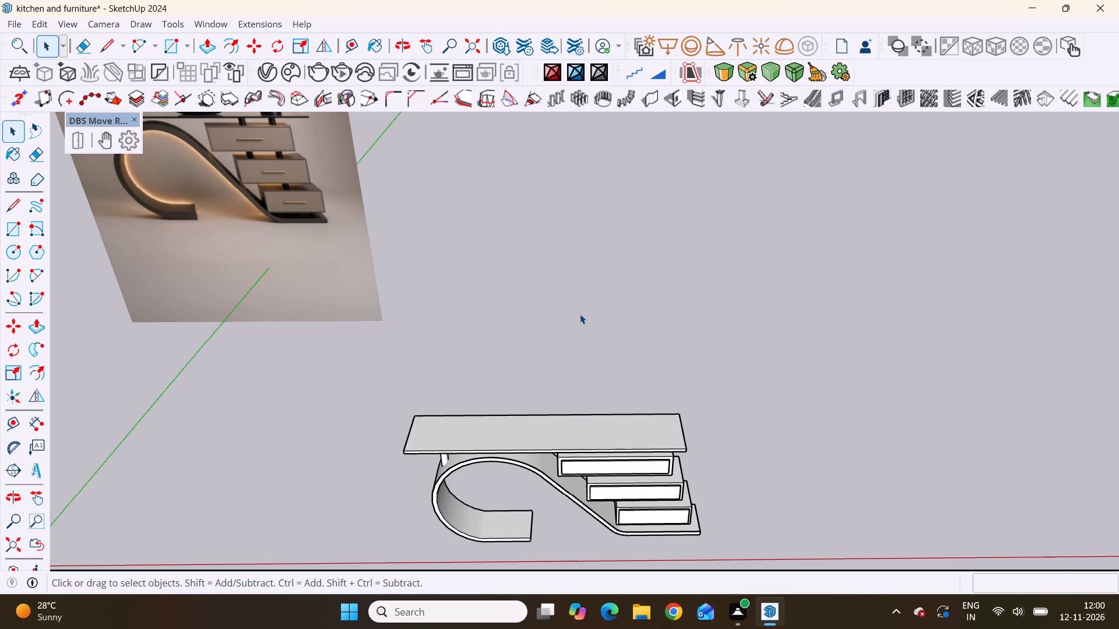
pyautogui.scroll(-4, 582, 314)
pyautogui.scroll(-3, 518, 390)
pyautogui.moveTo(395, 291); pyautogui.dragTo(413, 338, button='middle')
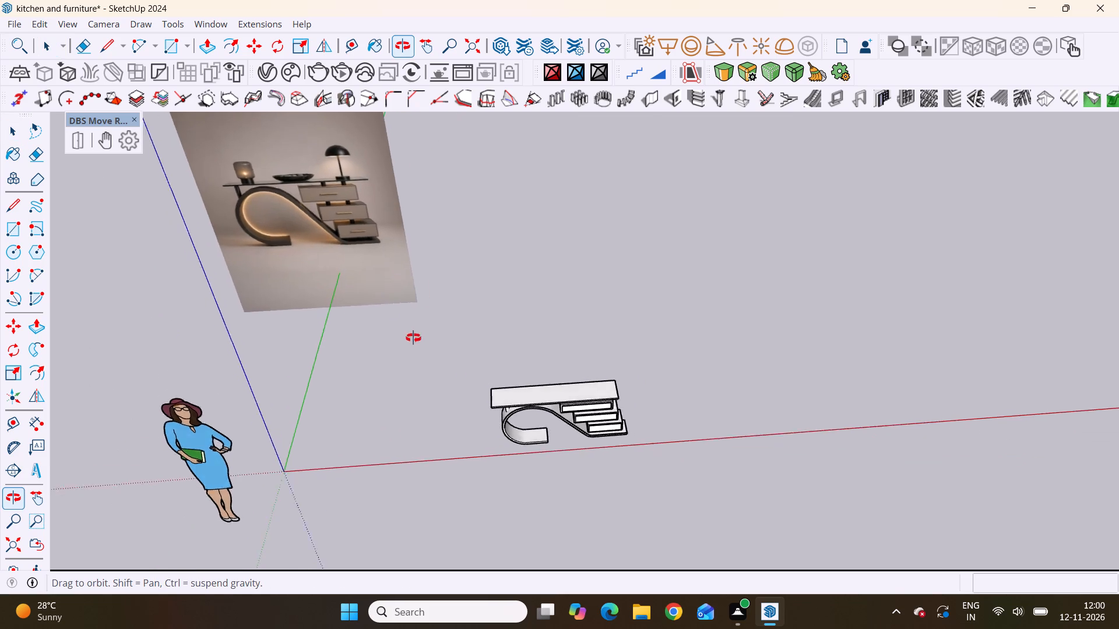
pyautogui.moveTo(413, 338); pyautogui.dragTo(345, 342, button='middle')
pyautogui.scroll(9, 376, 125)
pyautogui.scroll(-1, 423, 167)
pyautogui.scroll(4, 423, 167)
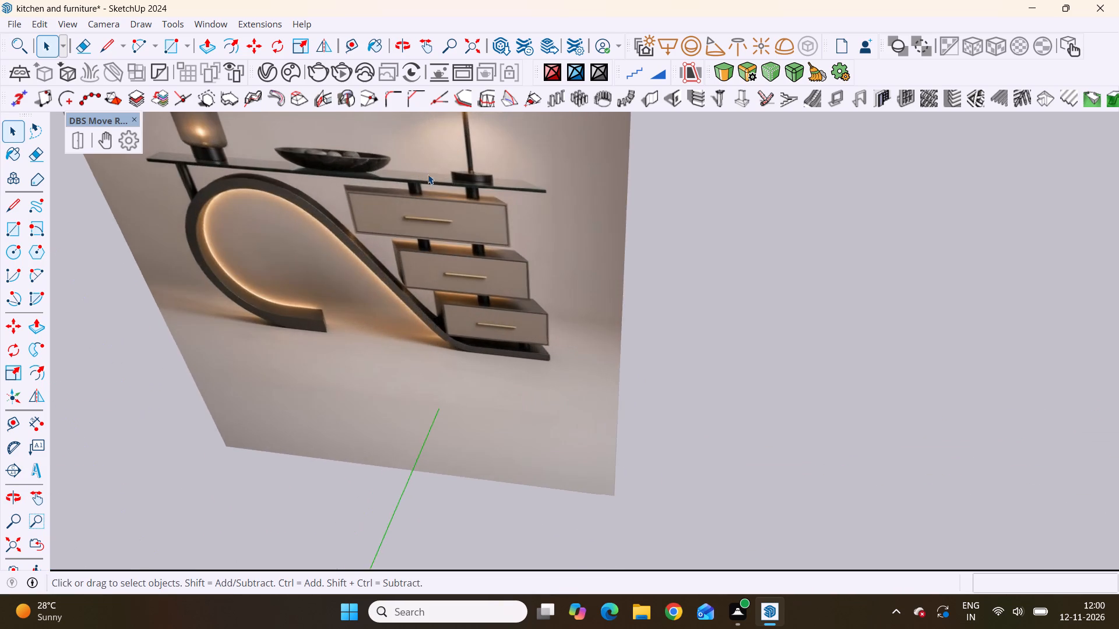
pyautogui.moveTo(430, 181); pyautogui.dragTo(430, 213, button='middle')
pyautogui.scroll(-10, 430, 208)
pyautogui.scroll(1, 434, 236)
pyautogui.scroll(-14, 451, 279)
pyautogui.scroll(1, 470, 319)
pyautogui.moveTo(470, 319); pyautogui.dragTo(522, 196, button='middle')
pyautogui.scroll(4, 514, 191)
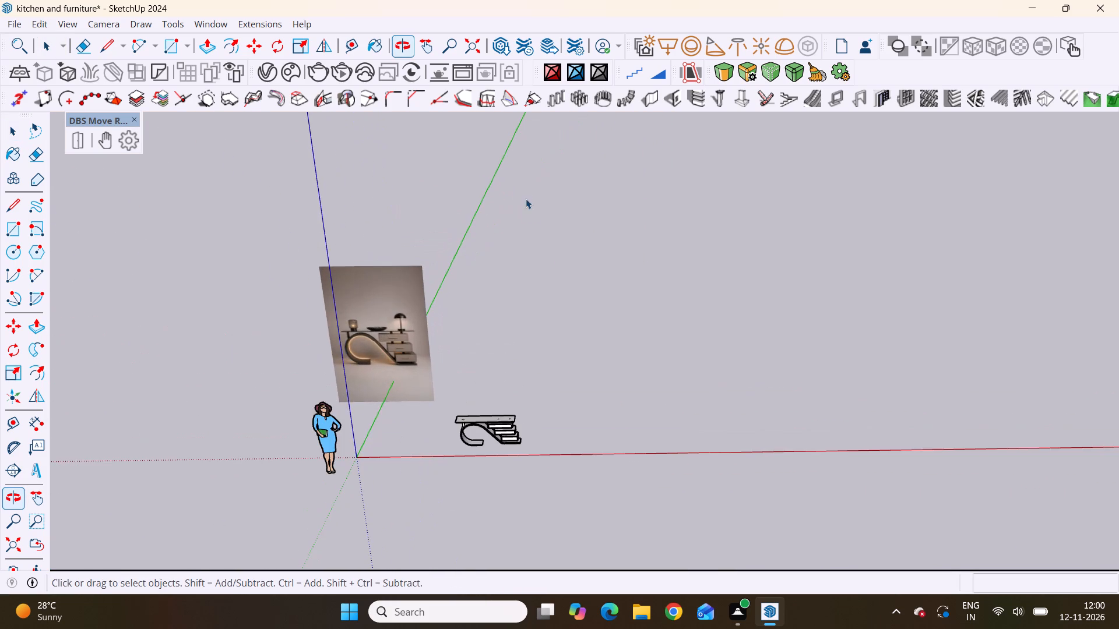
pyautogui.scroll(-4, 511, 300)
pyautogui.scroll(10, 494, 409)
pyautogui.moveTo(460, 376); pyautogui.dragTo(490, 352, button='middle')
pyautogui.scroll(6, 460, 376)
pyautogui.scroll(3, 618, 324)
pyautogui.moveTo(620, 352); pyautogui.dragTo(519, 366, button='middle')
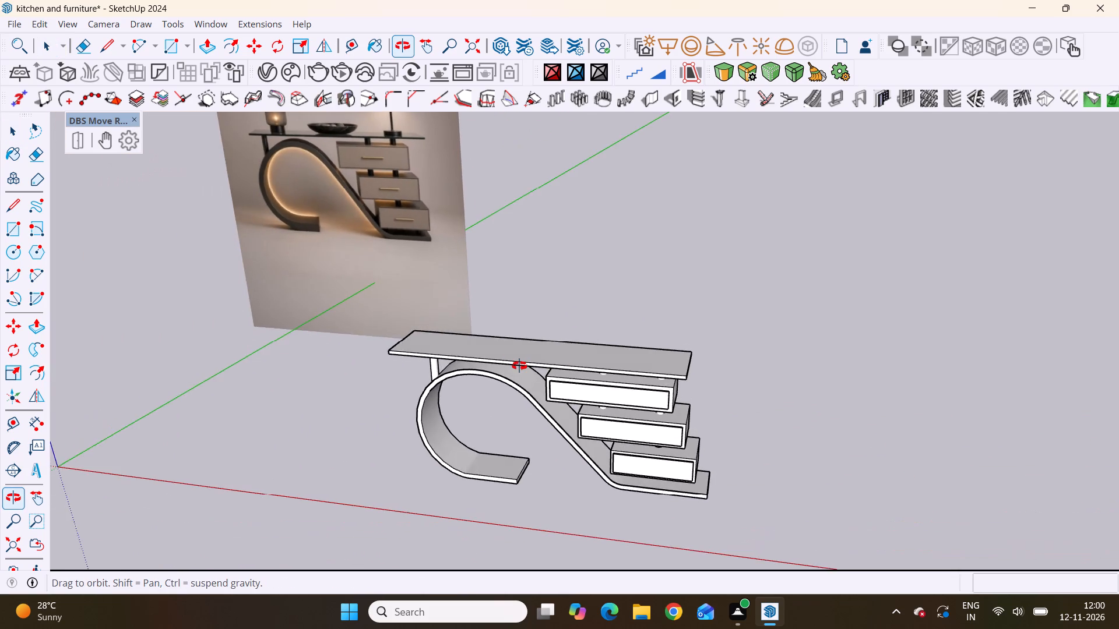
pyautogui.moveTo(519, 366); pyautogui.dragTo(544, 376, button='middle')
pyautogui.scroll(5, 597, 338)
pyautogui.scroll(-5, 606, 338)
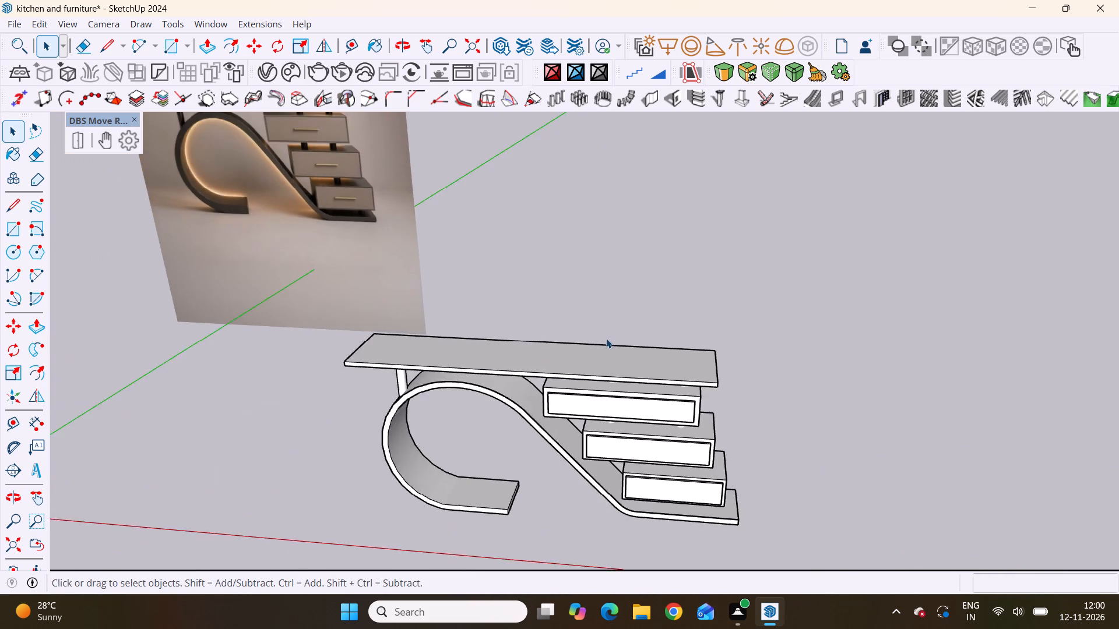
pyautogui.scroll(-3, 606, 338)
pyautogui.moveTo(601, 374); pyautogui.dragTo(617, 377, button='middle')
pyautogui.scroll(5, 691, 369)
pyautogui.scroll(3, 636, 358)
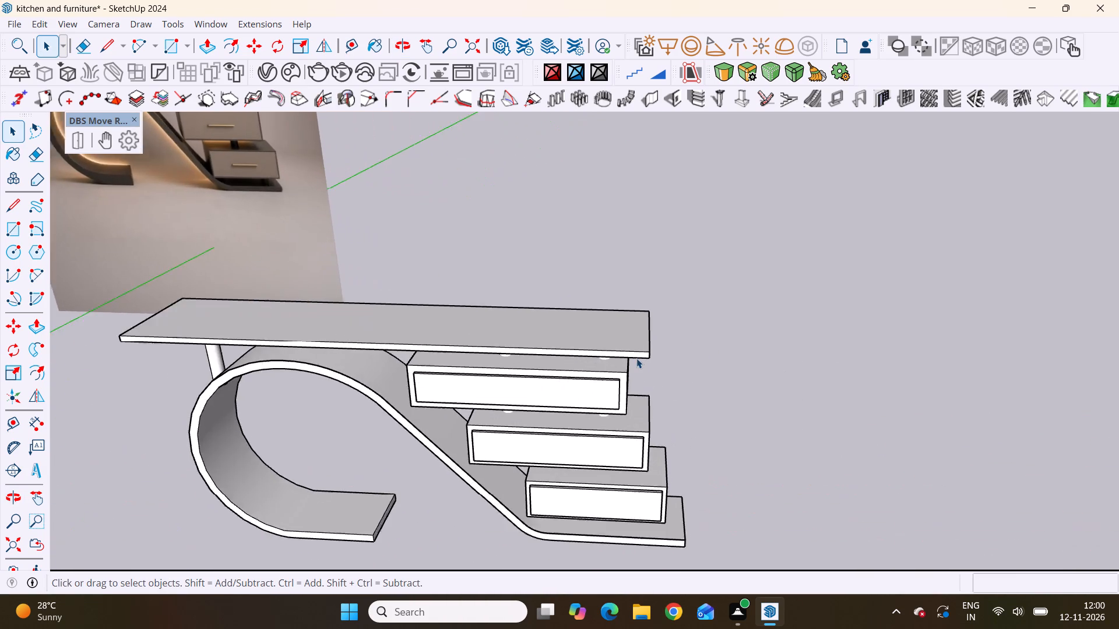
pyautogui.scroll(-10, 636, 354)
pyautogui.scroll(1, 708, 359)
pyautogui.scroll(-6, 708, 359)
pyautogui.moveTo(668, 367); pyautogui.dragTo(689, 360, button='middle')
pyautogui.scroll(9, 640, 334)
pyautogui.scroll(-10, 631, 308)
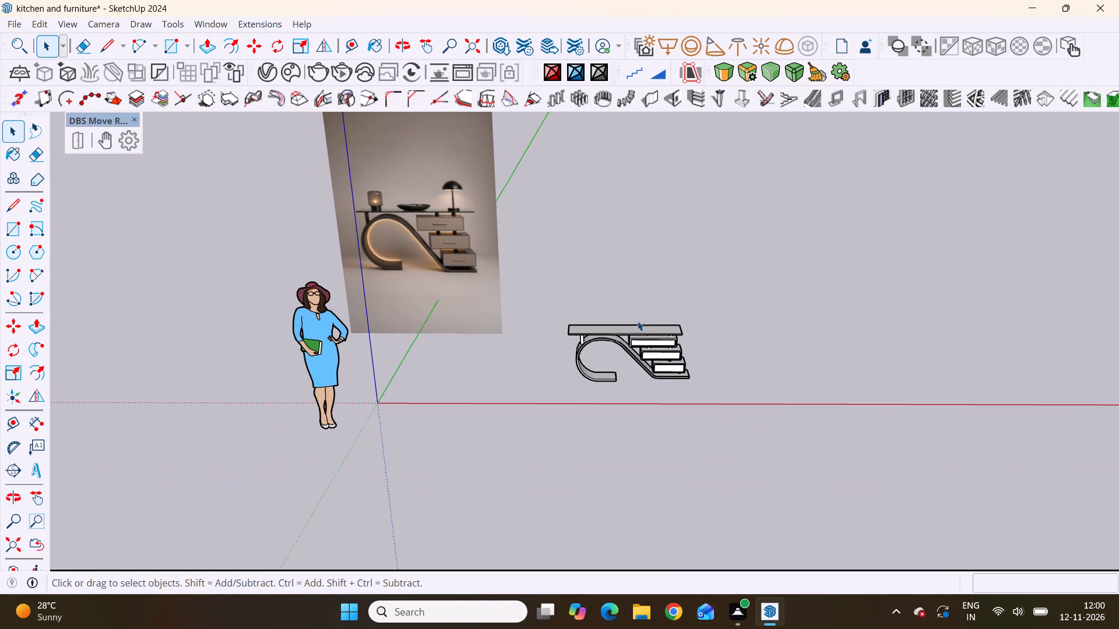
# Compare the lamp's position in the reference photo with the drawer end of the modelled tabletop.
pyautogui.moveTo(660, 347); pyautogui.dragTo(640, 413, button='middle')
pyautogui.scroll(9, 626, 333)
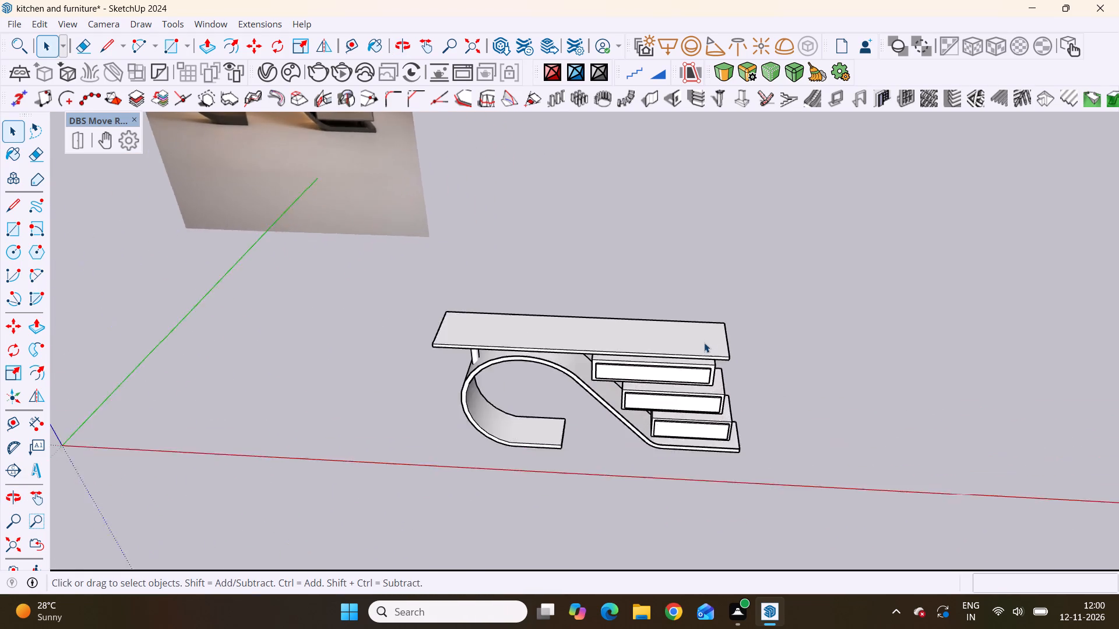
pyautogui.scroll(5, 704, 342)
pyautogui.moveTo(704, 359); pyautogui.dragTo(724, 363, button='middle')
pyautogui.scroll(3, 705, 359)
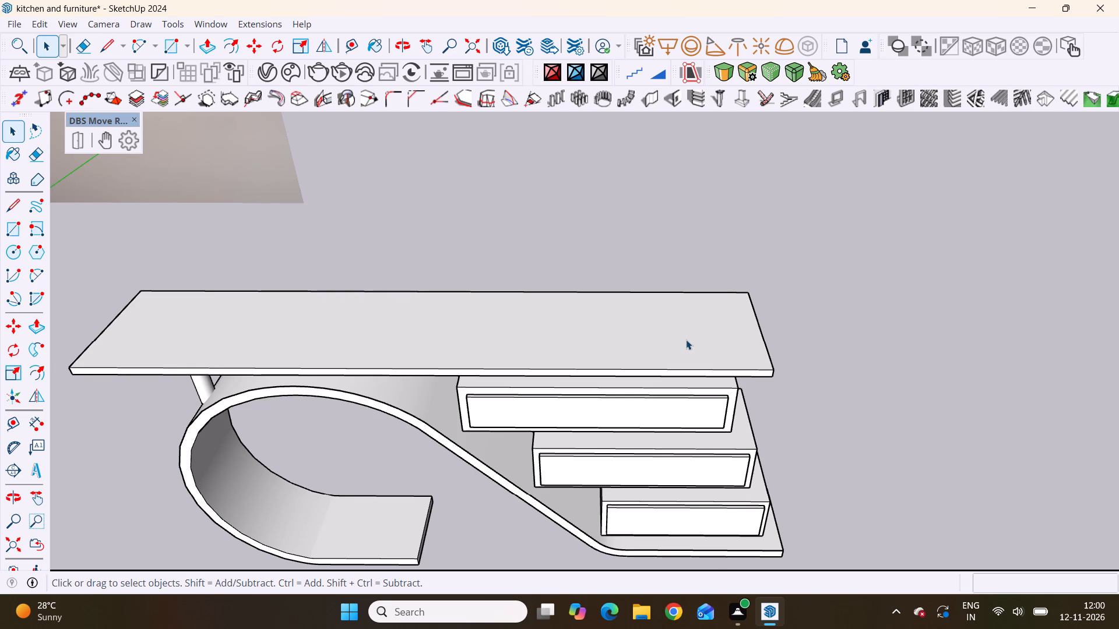
pyautogui.press('c')
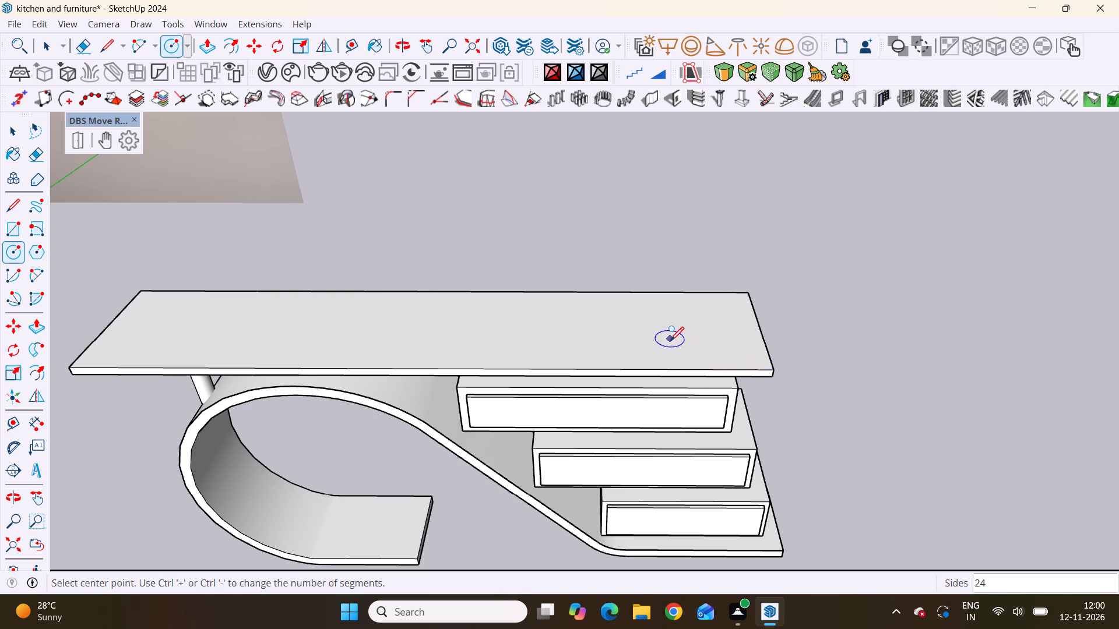
pyautogui.scroll(-14, 721, 344)
pyautogui.scroll(1, 719, 387)
pyautogui.scroll(-9, 711, 407)
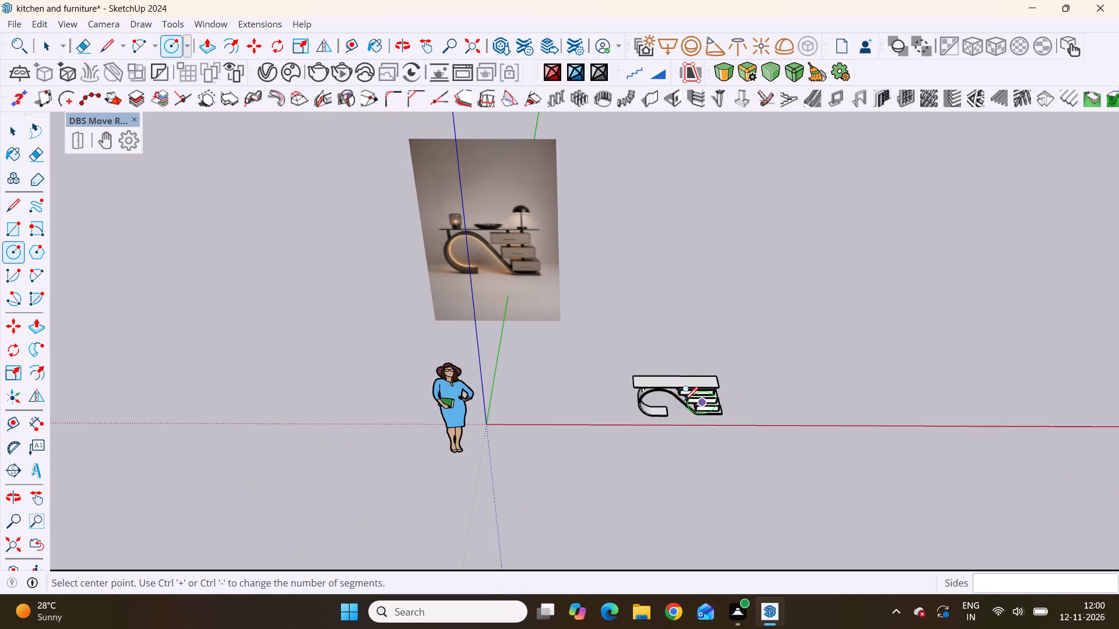
pyautogui.scroll(14, 526, 235)
pyautogui.moveTo(535, 255); pyautogui.dragTo(543, 312, button='middle')
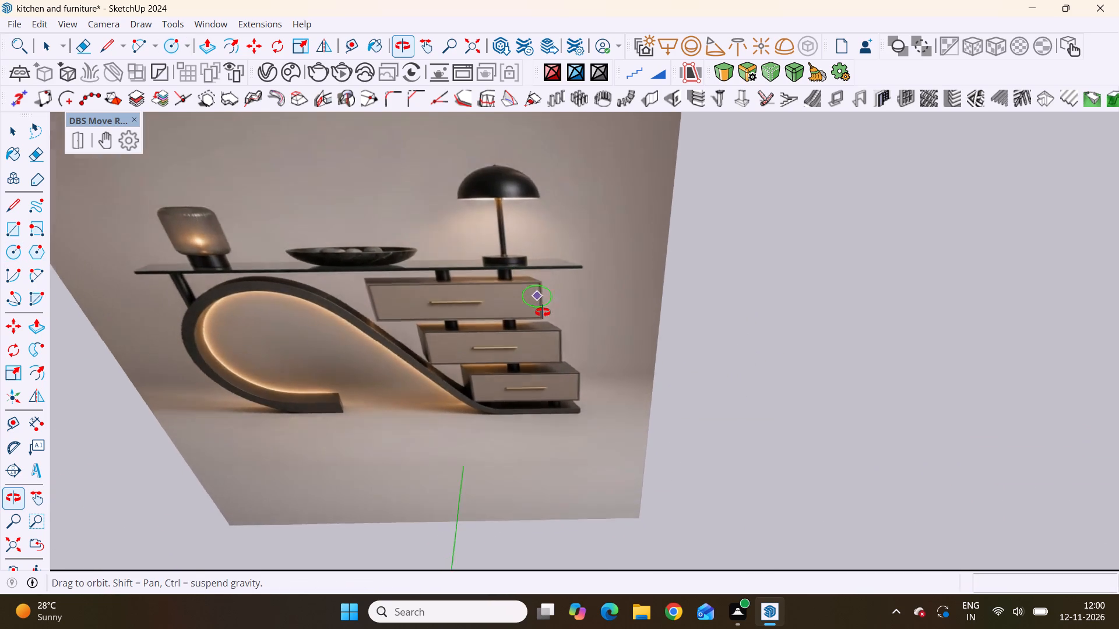
pyautogui.moveTo(543, 312); pyautogui.dragTo(513, 242, button='middle')
pyautogui.scroll(-18, 513, 242)
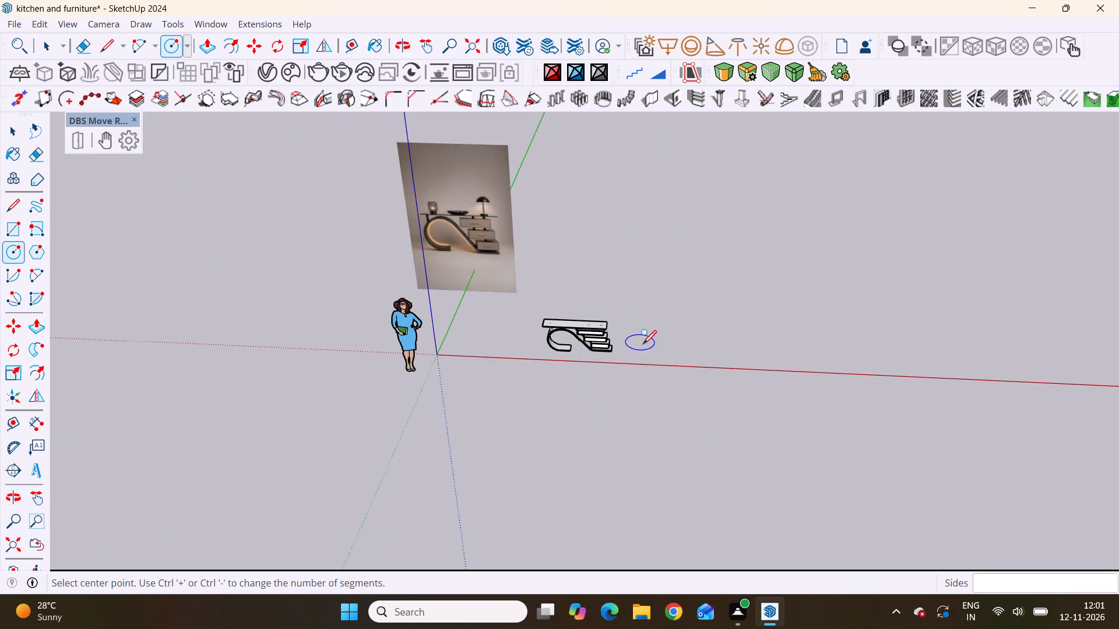
# Examine the tabletop surface above the drawers from several angles to judge where the lamp base's centre belongs.
pyautogui.scroll(11, 643, 343)
pyautogui.moveTo(517, 296); pyautogui.dragTo(564, 308, button='middle')
pyautogui.scroll(5, 586, 284)
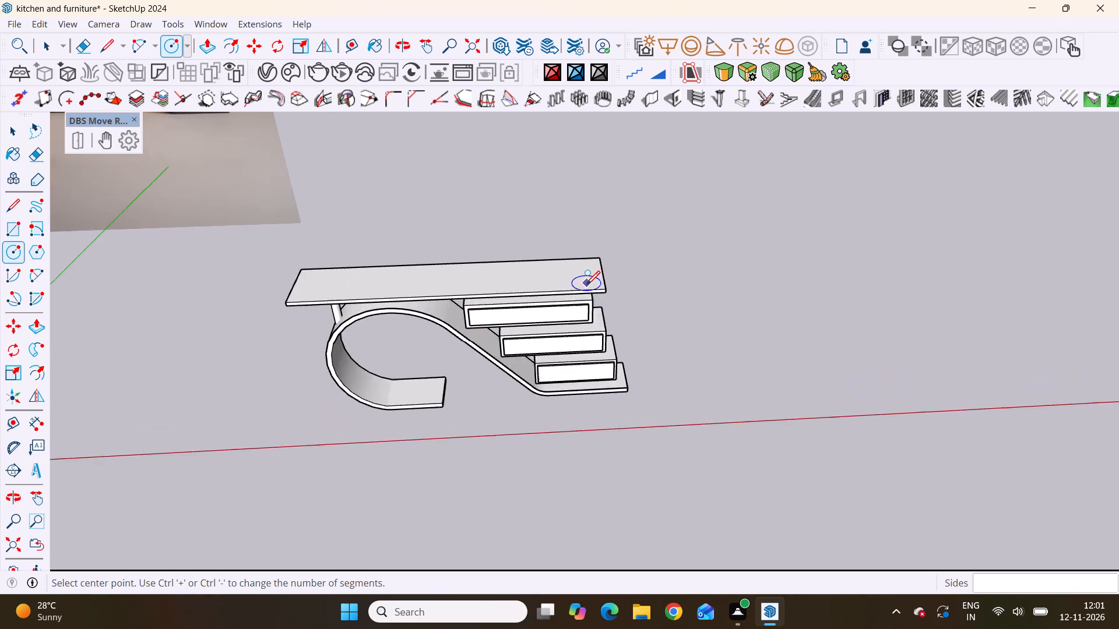
pyautogui.scroll(3, 586, 284)
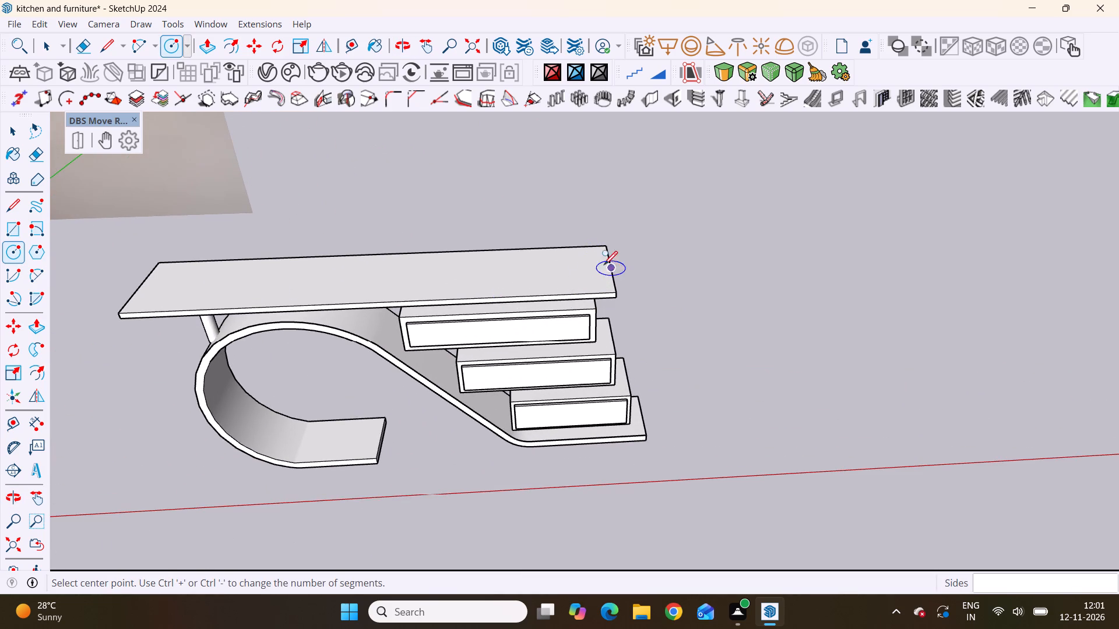
pyautogui.scroll(-4, 595, 267)
pyautogui.scroll(6, 563, 296)
pyautogui.scroll(2, 606, 251)
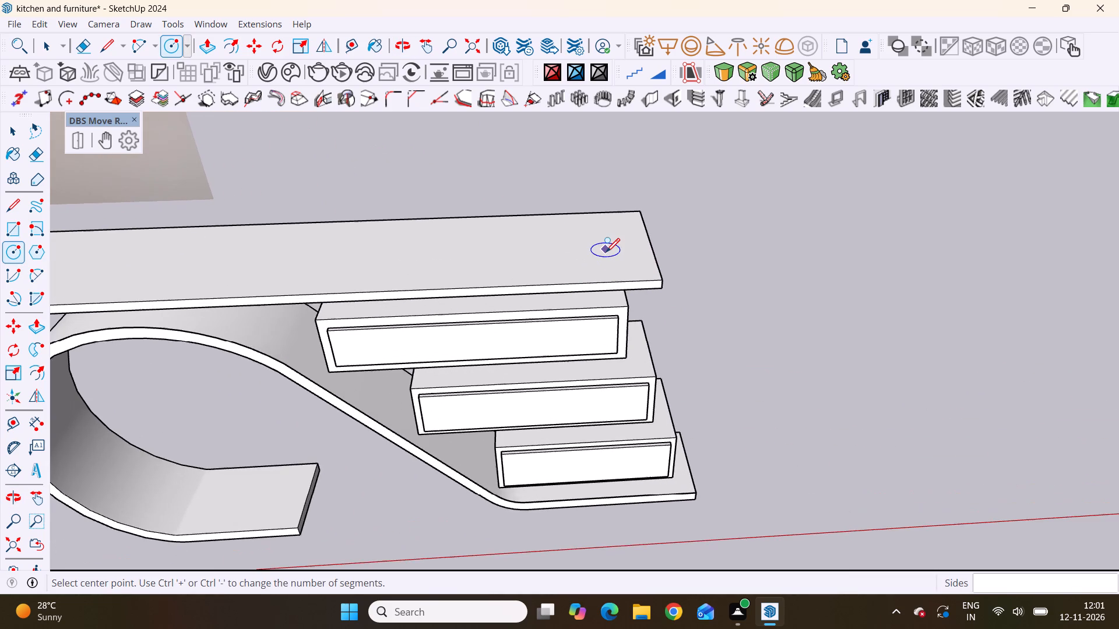
pyautogui.scroll(2, 620, 250)
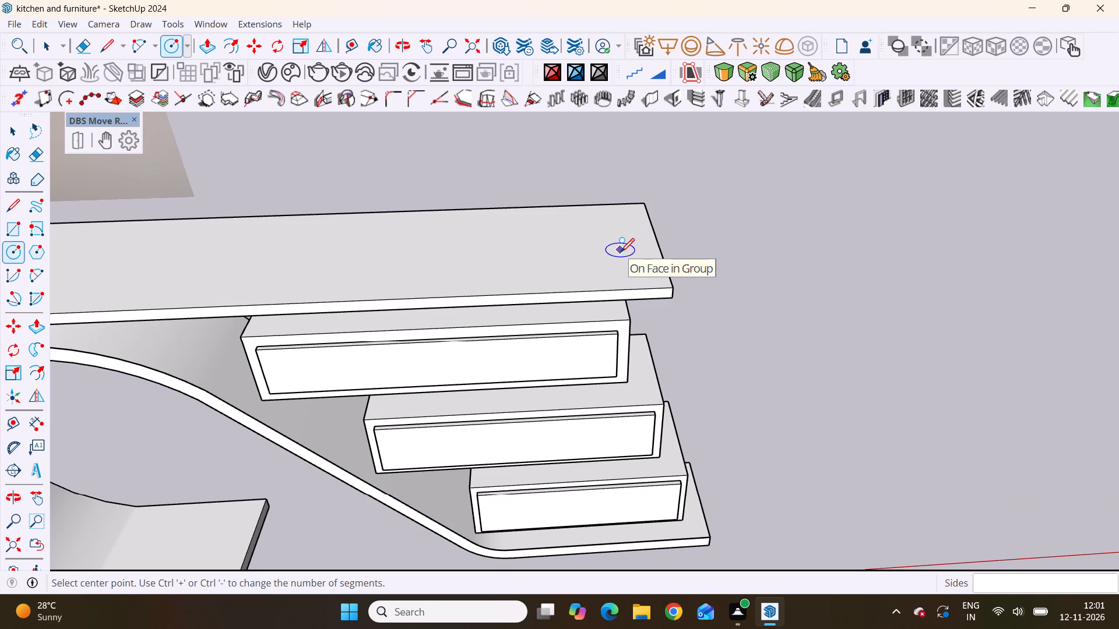
pyautogui.scroll(-15, 621, 251)
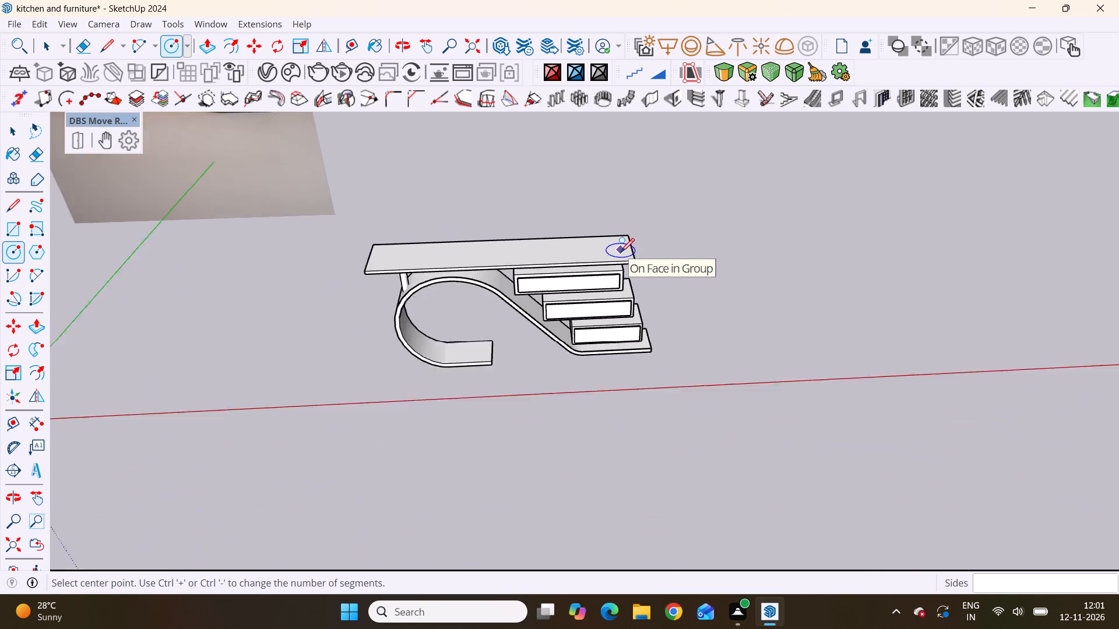
pyautogui.scroll(-1, 621, 251)
pyautogui.scroll(10, 599, 264)
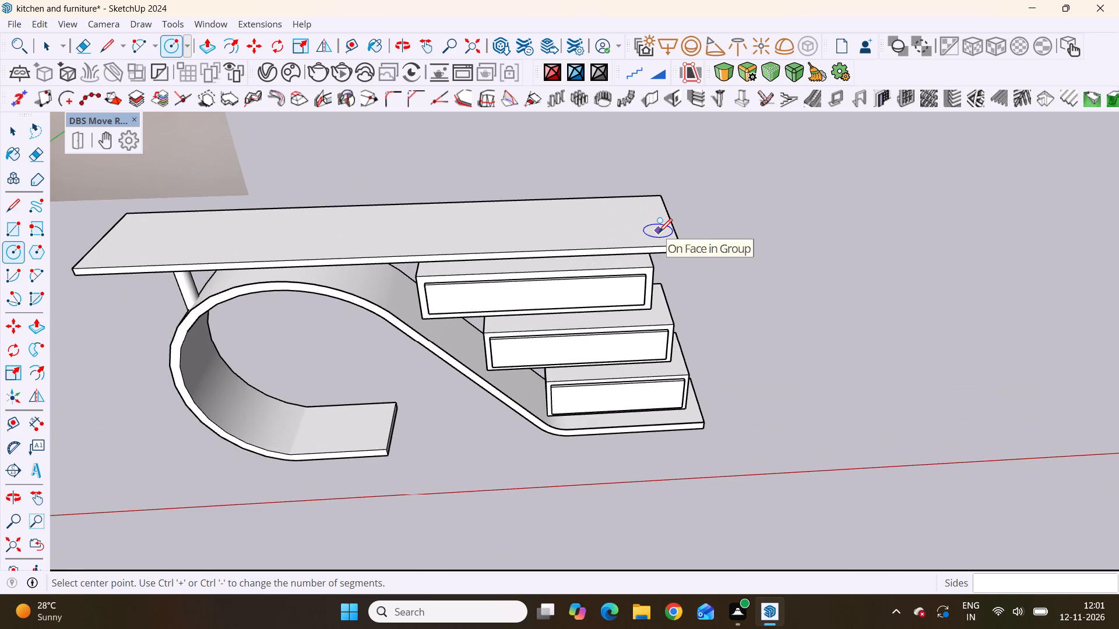
pyautogui.scroll(3, 654, 232)
pyautogui.scroll(-10, 653, 232)
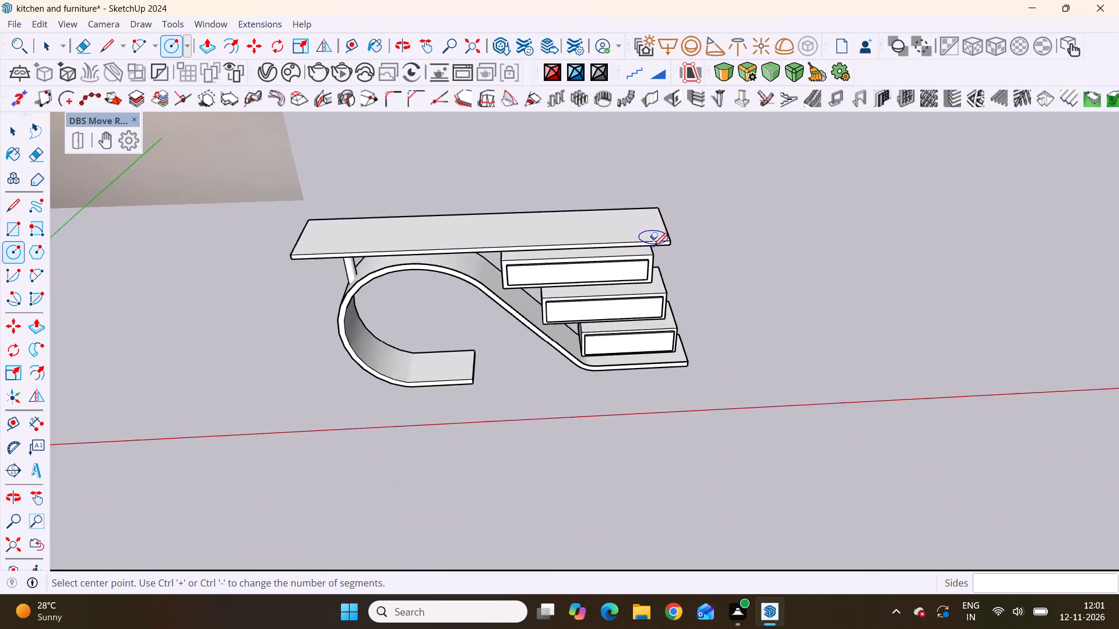
pyautogui.scroll(-7, 653, 246)
pyautogui.moveTo(639, 264); pyautogui.dragTo(601, 225, button='middle')
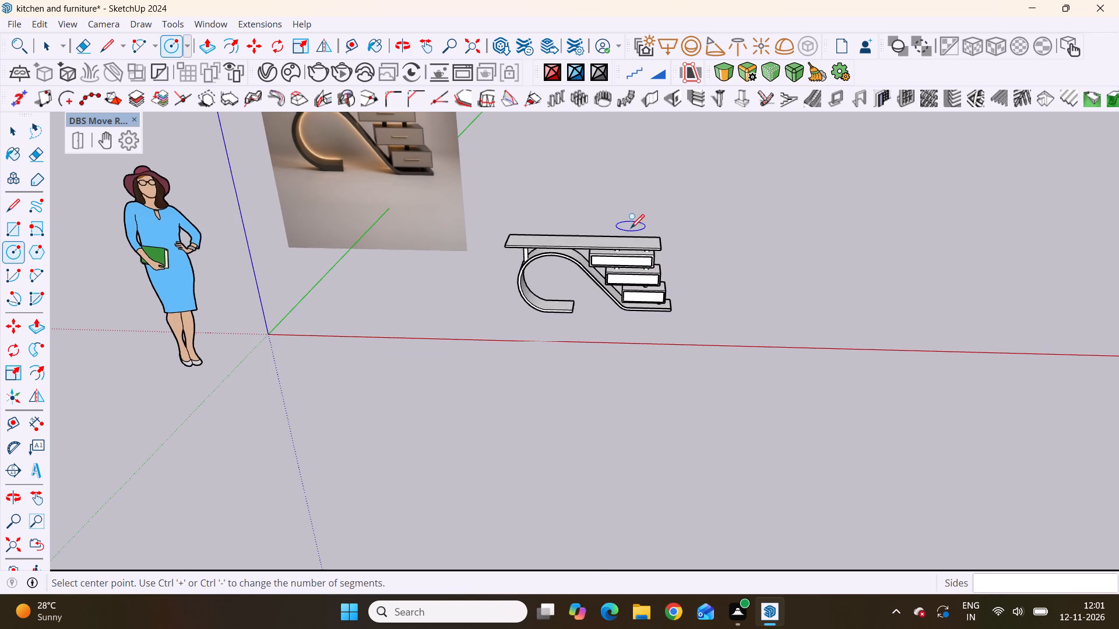
pyautogui.scroll(9, 631, 227)
pyautogui.moveTo(652, 255); pyautogui.dragTo(685, 278, button='middle')
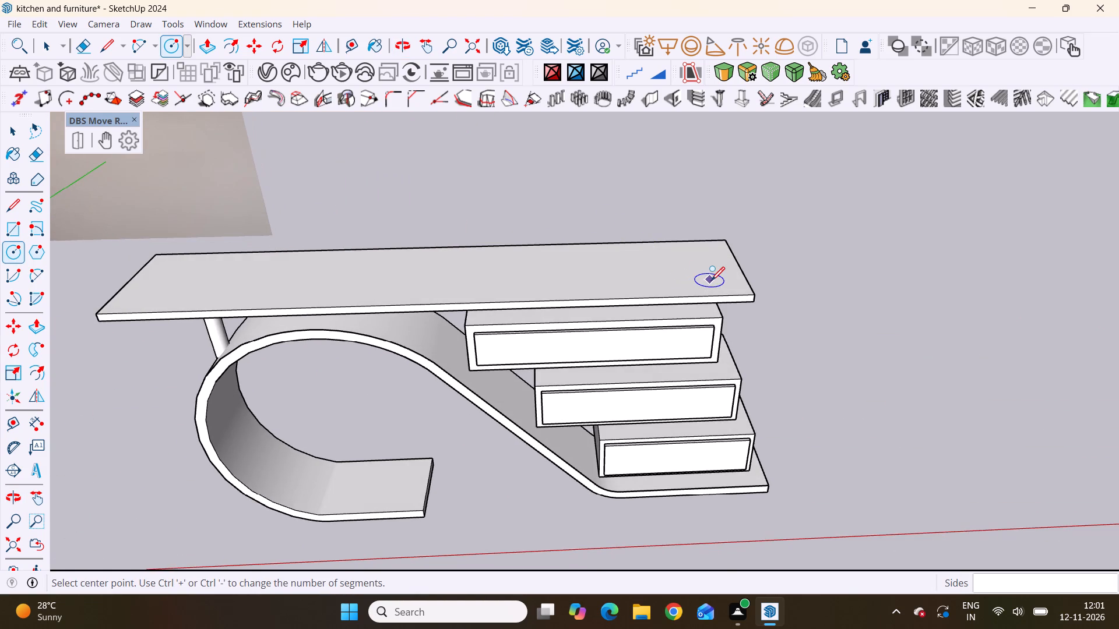
pyautogui.scroll(3, 711, 280)
pyautogui.scroll(-4, 691, 252)
pyautogui.scroll(2, 709, 284)
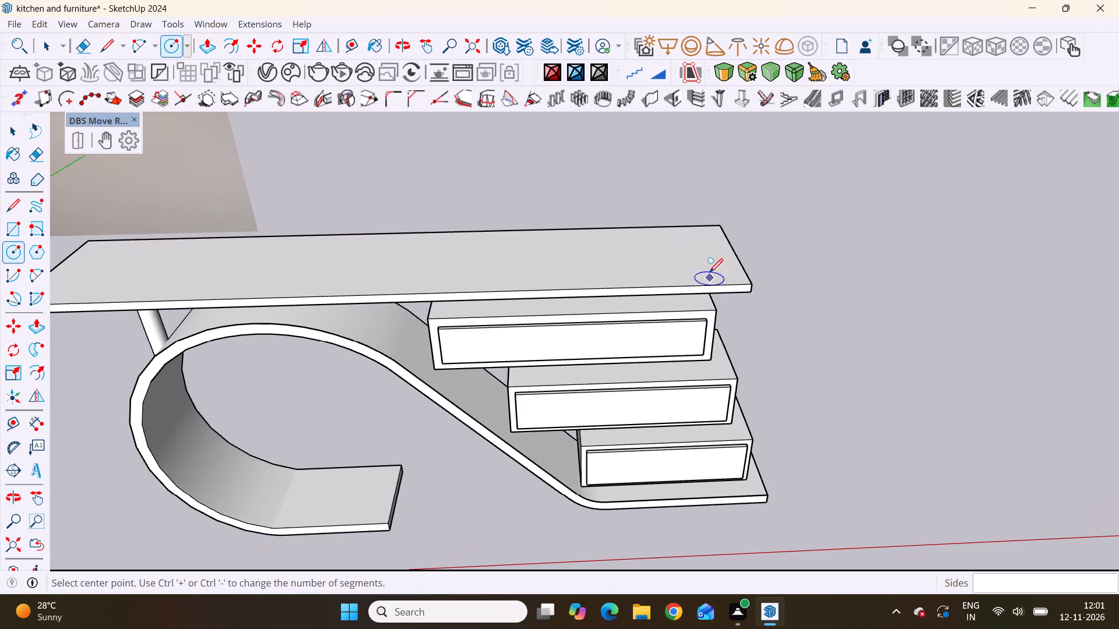
pyautogui.scroll(-6, 709, 249)
pyautogui.moveTo(711, 251); pyautogui.dragTo(698, 334, button='middle')
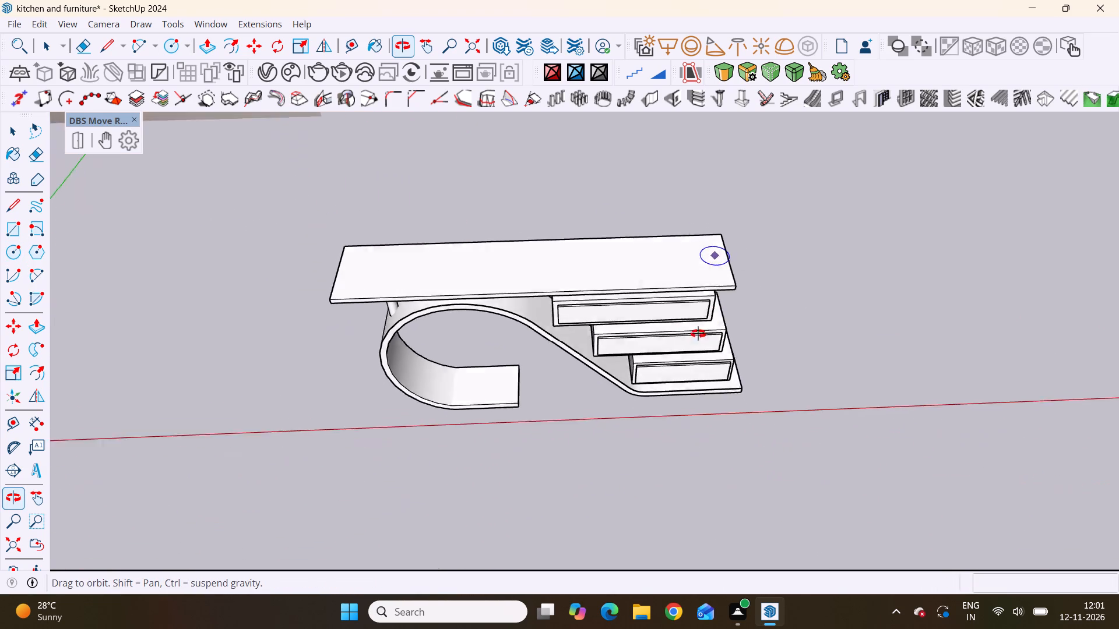
pyautogui.moveTo(698, 334); pyautogui.dragTo(693, 340, button='middle')
pyautogui.scroll(8, 716, 304)
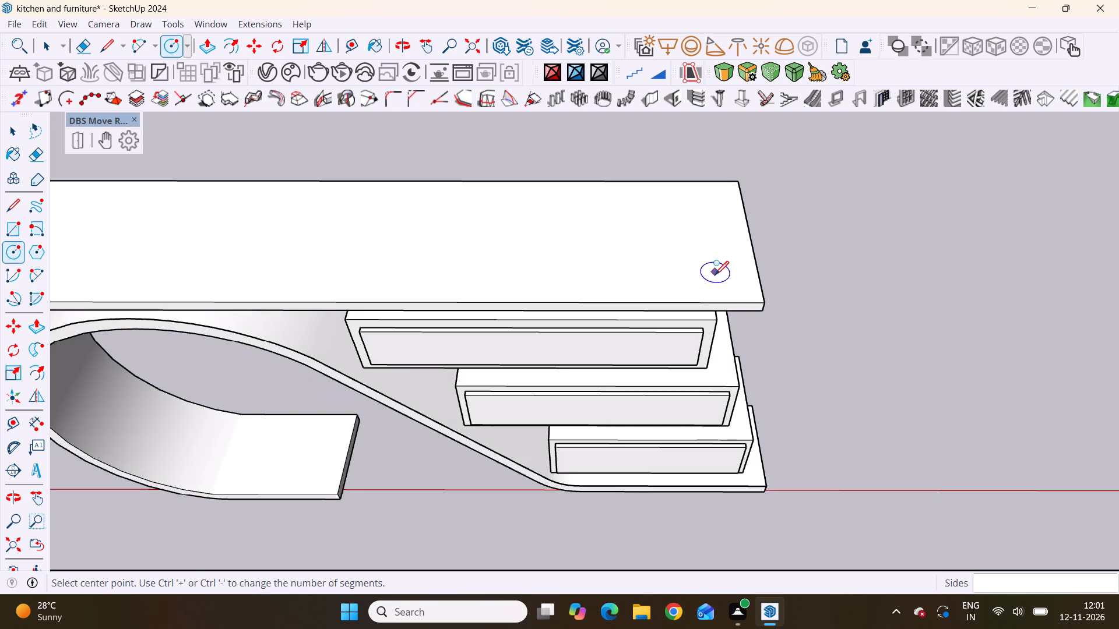
pyautogui.scroll(4, 711, 262)
pyautogui.scroll(-9, 727, 250)
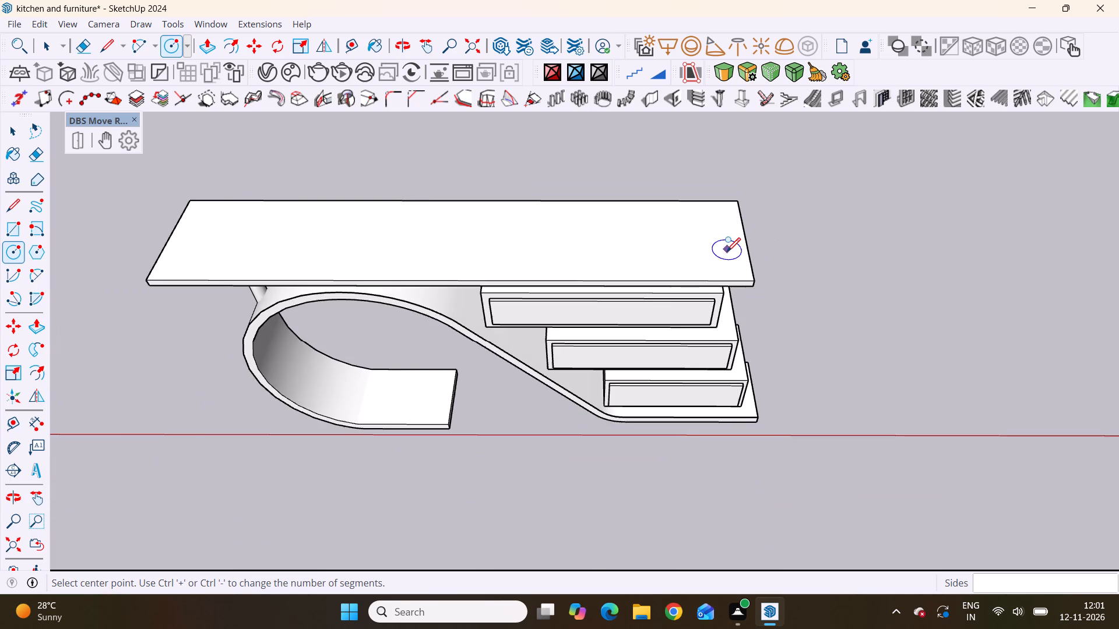
pyautogui.moveTo(727, 251); pyautogui.dragTo(743, 267, button='middle')
pyautogui.scroll(4, 743, 268)
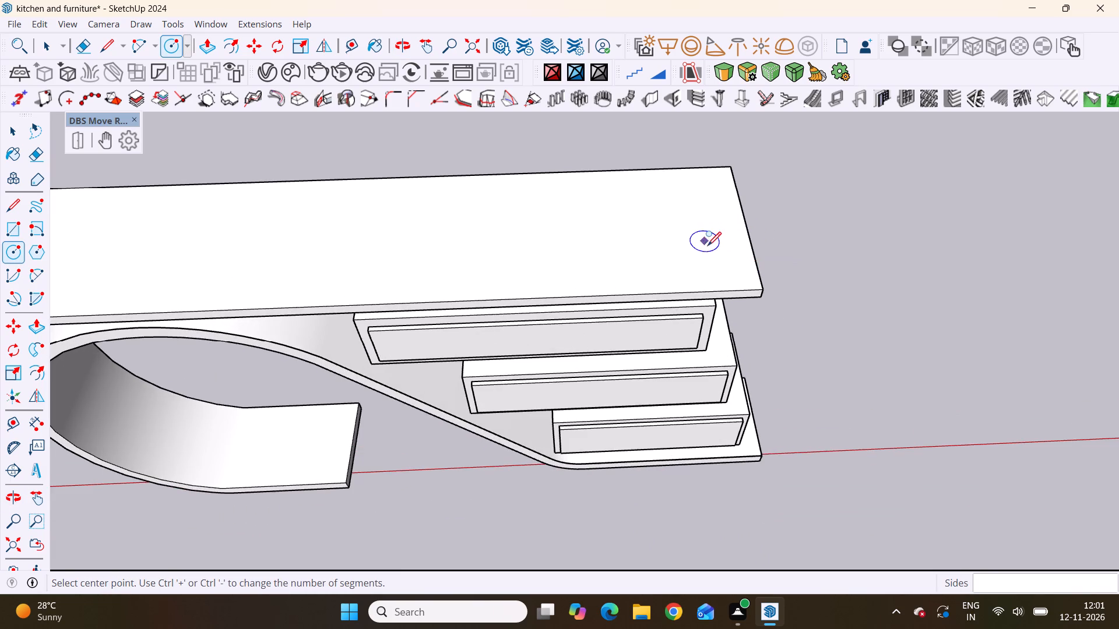
pyautogui.scroll(4, 723, 253)
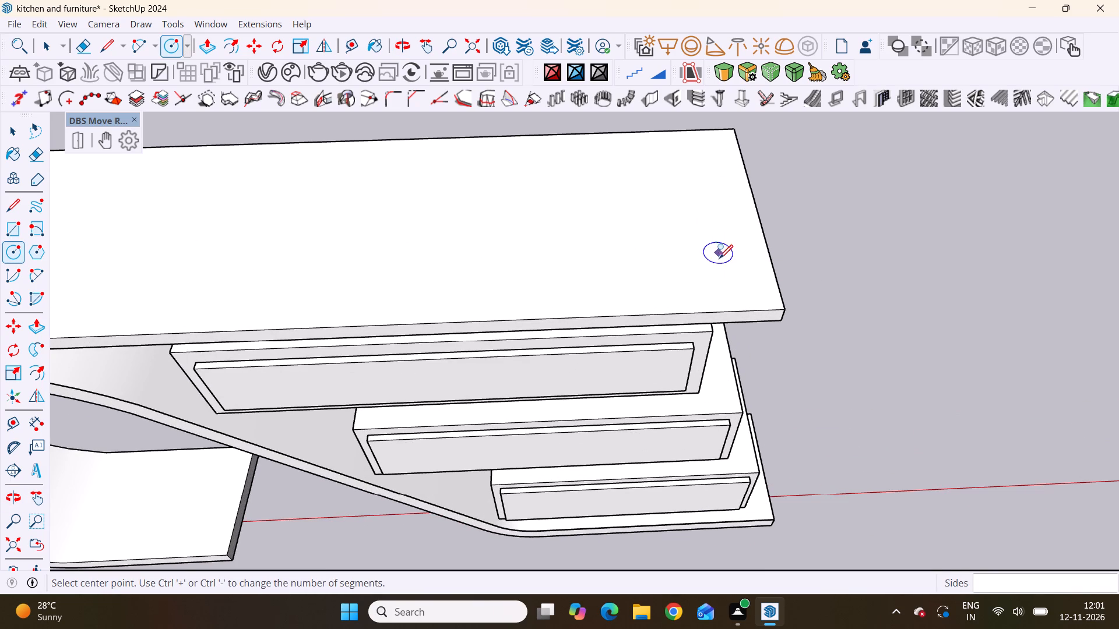
pyautogui.scroll(-9, 723, 258)
pyautogui.scroll(2, 723, 258)
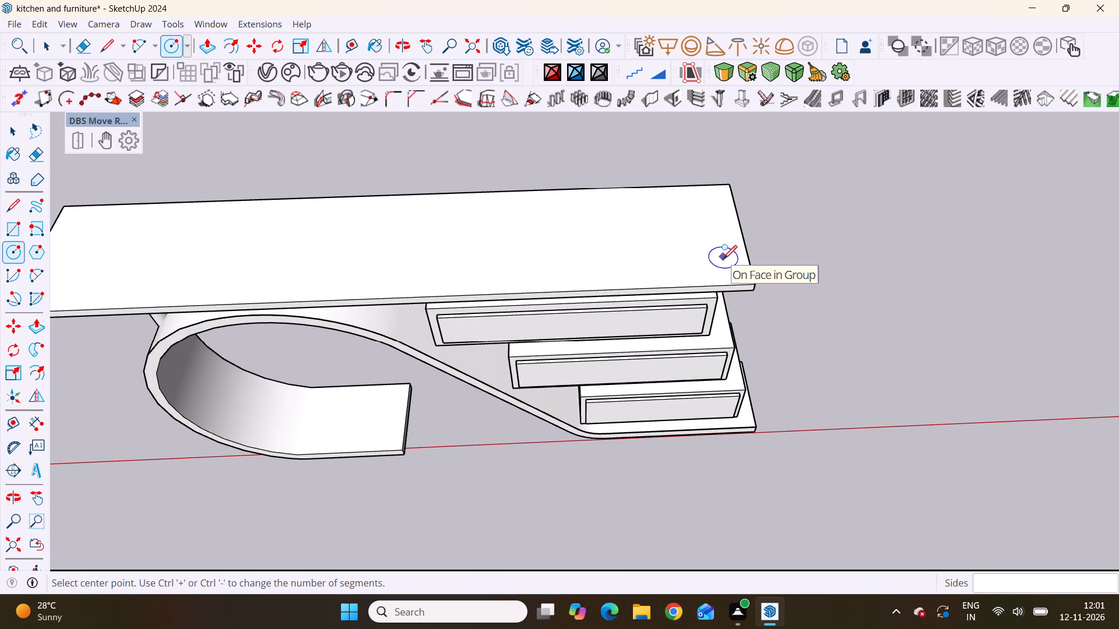
pyautogui.scroll(1, 723, 258)
# Study the lamp's round base and its distance from the tabletop's end in the reference photo.
pyautogui.scroll(-19, 723, 258)
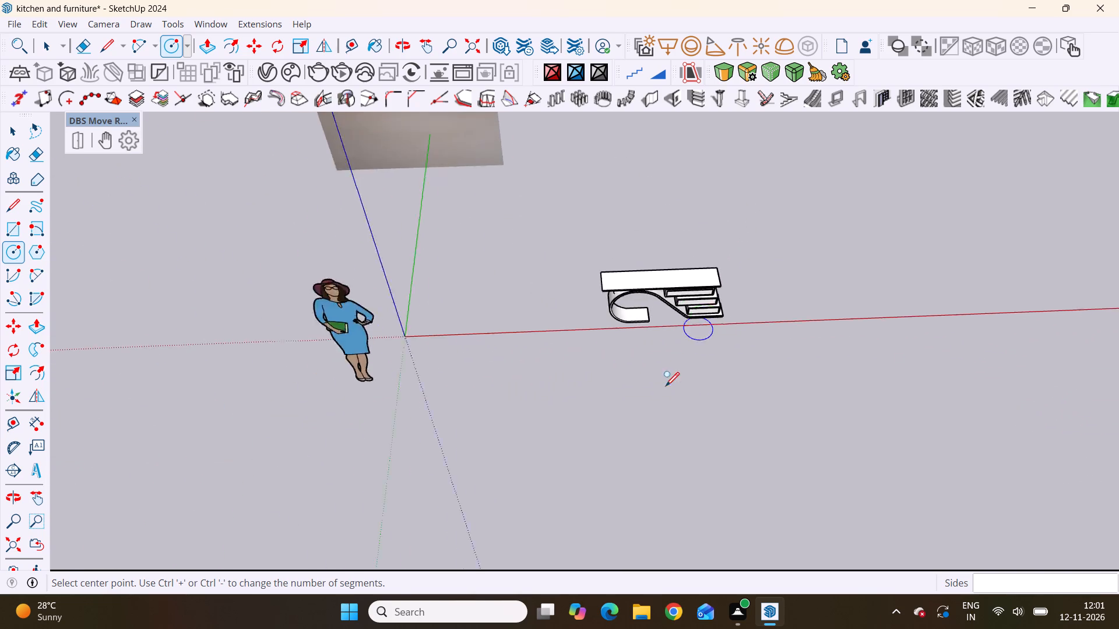
pyautogui.scroll(-7, 666, 385)
pyautogui.scroll(11, 517, 149)
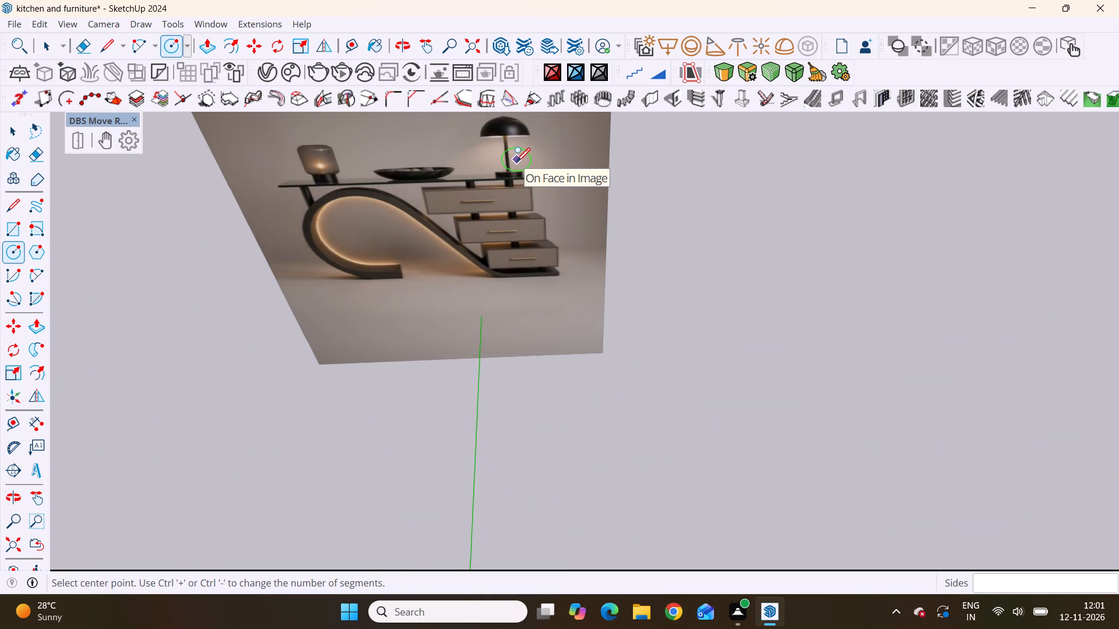
pyautogui.moveTo(527, 176); pyautogui.dragTo(490, 156, button='middle')
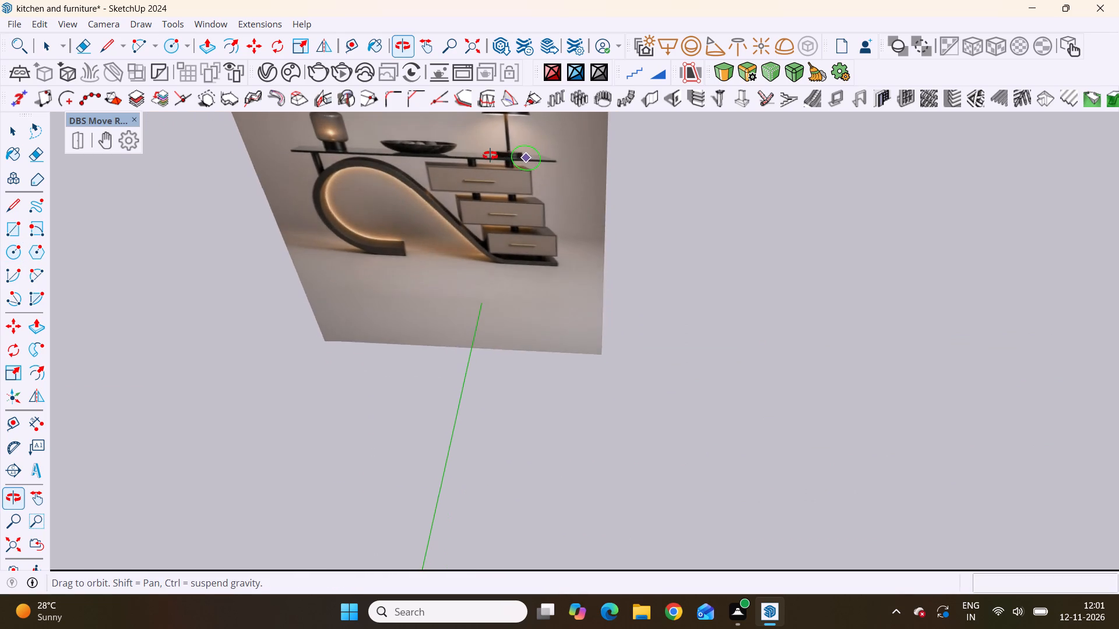
pyautogui.moveTo(490, 156); pyautogui.dragTo(499, 162, button='middle')
pyautogui.scroll(-4, 501, 165)
pyautogui.scroll(15, 483, 175)
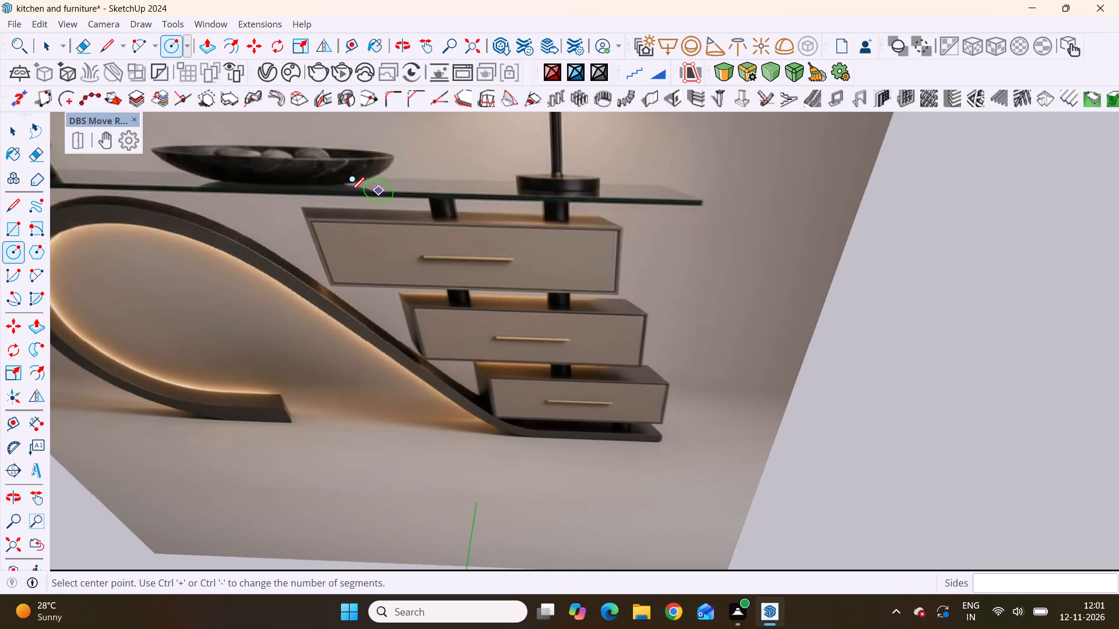
pyautogui.scroll(-4, 351, 190)
pyautogui.scroll(1, 352, 183)
pyautogui.scroll(-16, 357, 195)
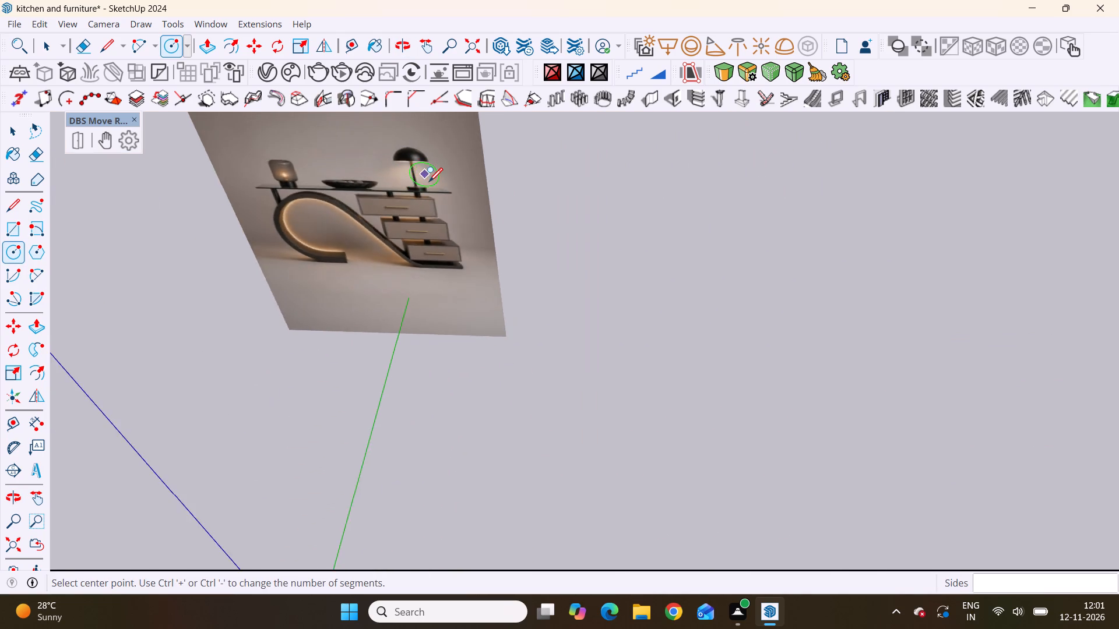
pyautogui.scroll(-8, 429, 181)
pyautogui.scroll(12, 561, 359)
pyautogui.scroll(-1, 558, 342)
pyautogui.scroll(6, 558, 342)
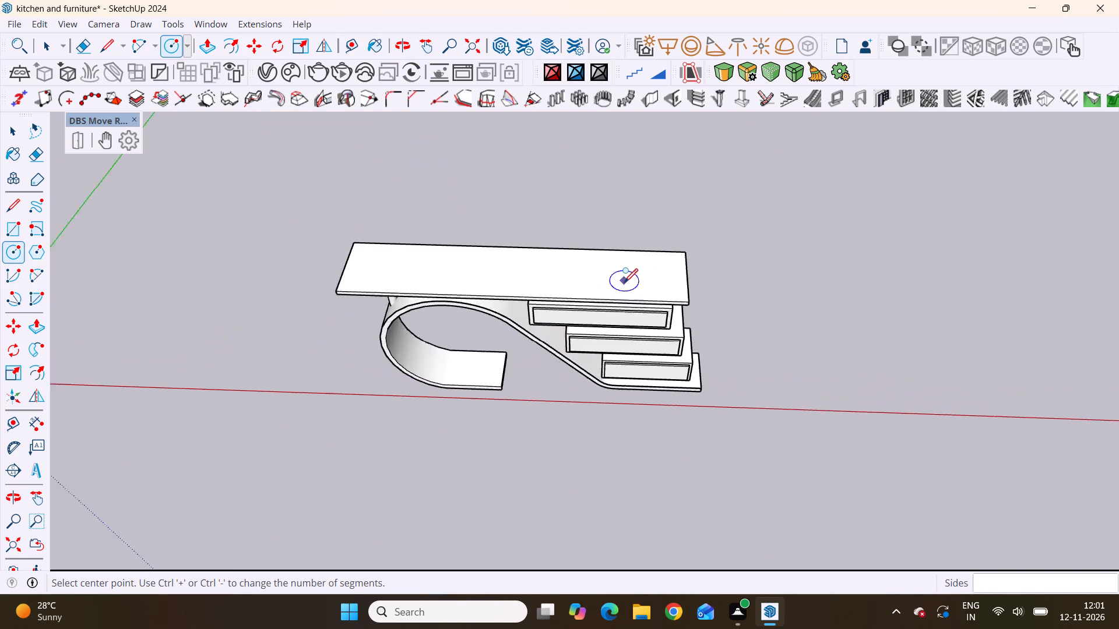
# Draw a small circle for the lamp base on the tabletop, near its end above the drawers, following the reference photo.
pyautogui.scroll(2, 624, 281)
pyautogui.scroll(10, 705, 295)
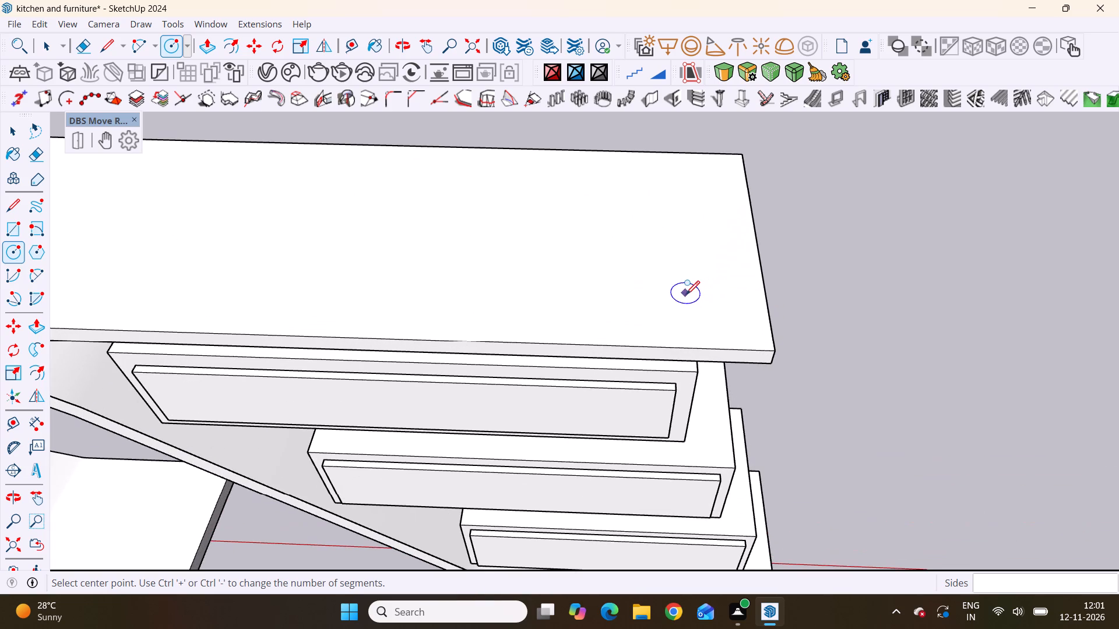
pyautogui.click(684, 309)
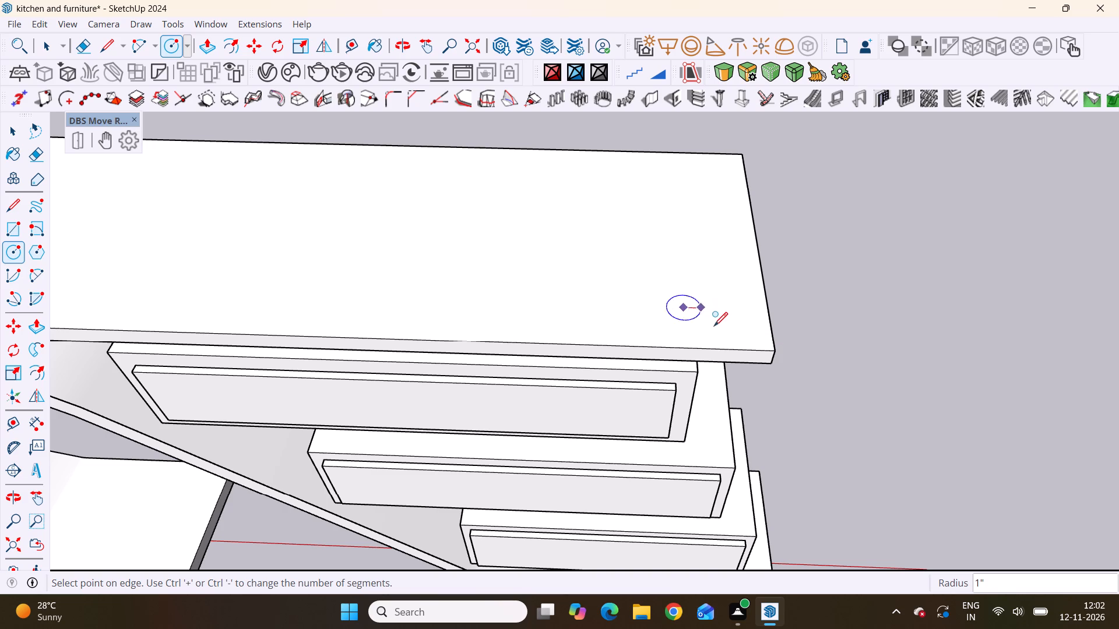
pyautogui.scroll(-15, 715, 325)
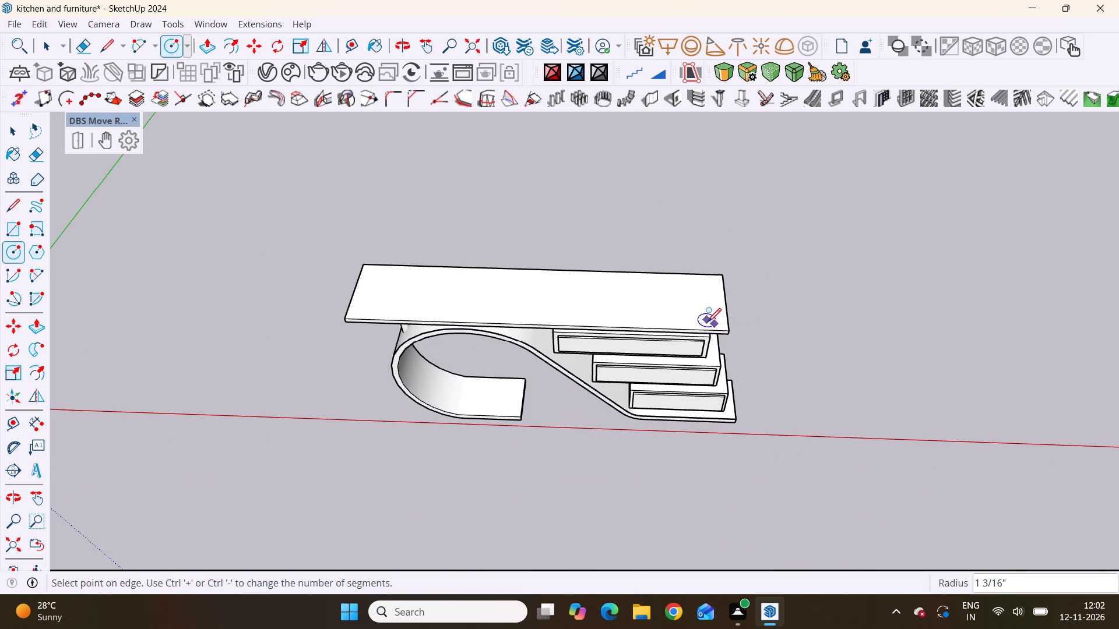
pyautogui.moveTo(701, 313); pyautogui.dragTo(724, 225, button='middle')
pyautogui.scroll(-8, 714, 280)
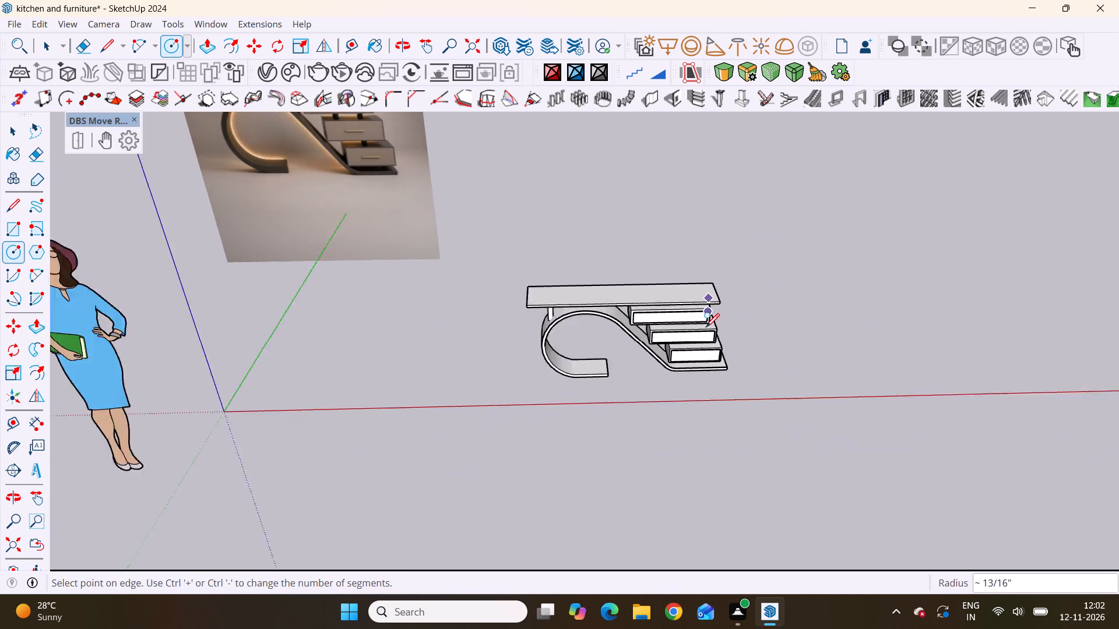
pyautogui.scroll(-4, 703, 328)
pyautogui.scroll(1, 468, 196)
pyautogui.scroll(14, 436, 141)
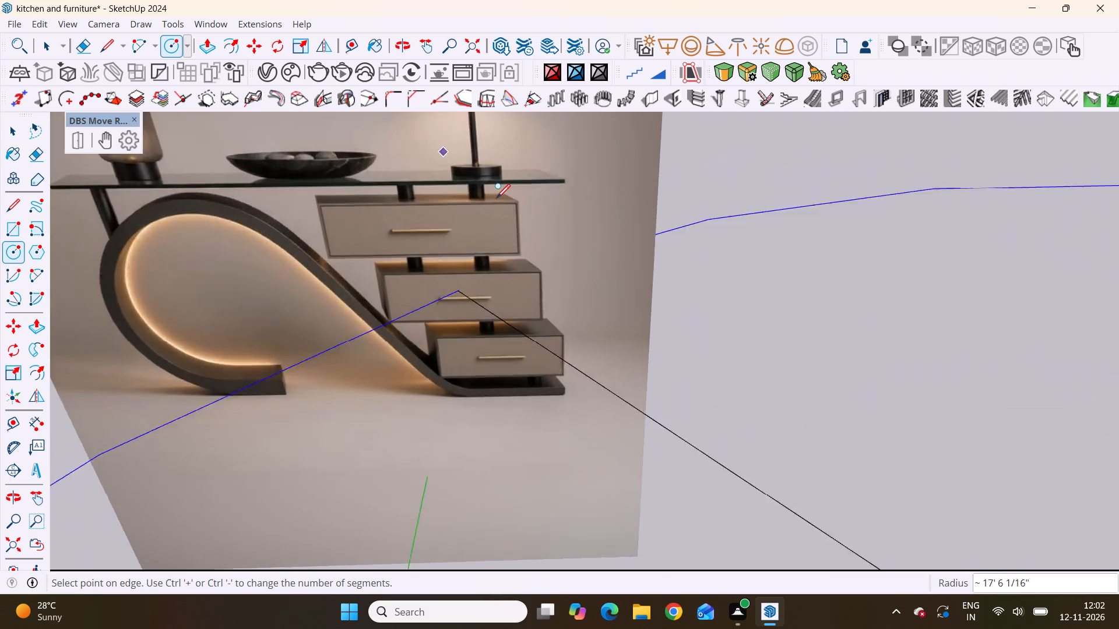
pyautogui.scroll(5, 497, 197)
pyautogui.scroll(-20, 418, 227)
pyautogui.scroll(-5, 418, 227)
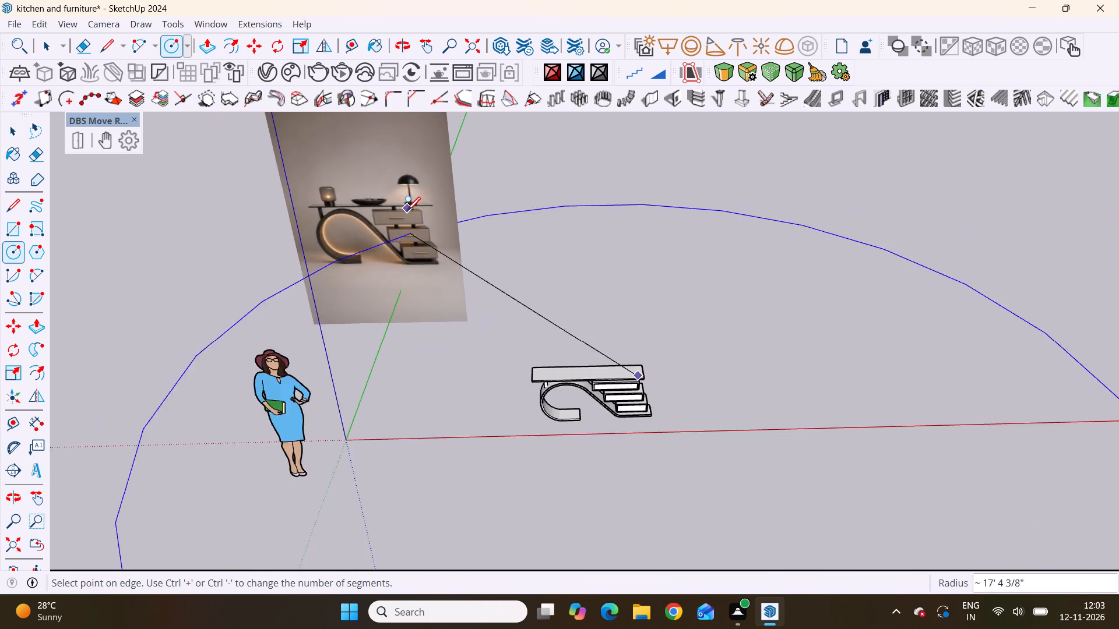
pyautogui.scroll(-2, 407, 210)
pyautogui.scroll(20, 537, 308)
pyautogui.scroll(4, 537, 308)
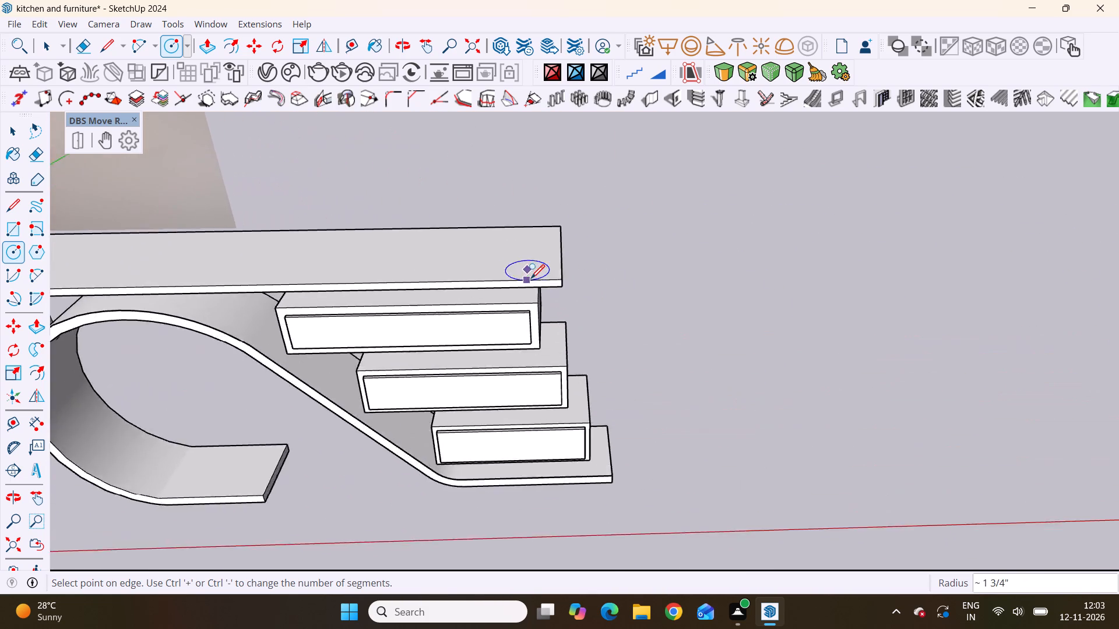
pyautogui.scroll(9, 531, 277)
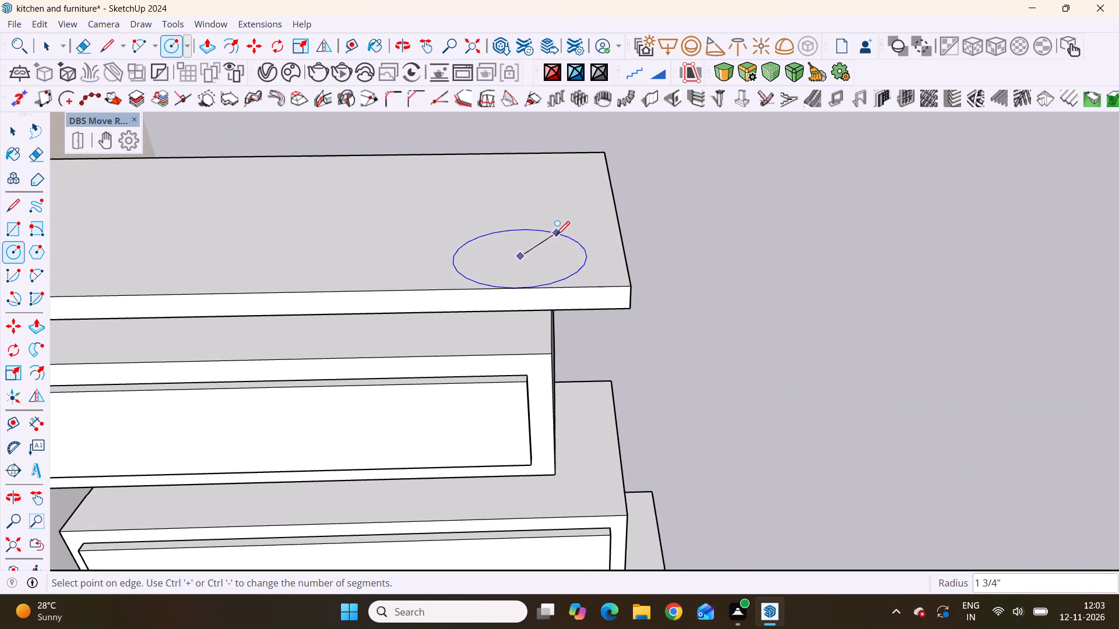
pyautogui.click(571, 266)
# Compare the circle's size and placement on the tabletop with the lamp base in the reference photo.
pyautogui.scroll(-6, 576, 255)
pyautogui.scroll(1, 730, 273)
pyautogui.scroll(-4, 734, 330)
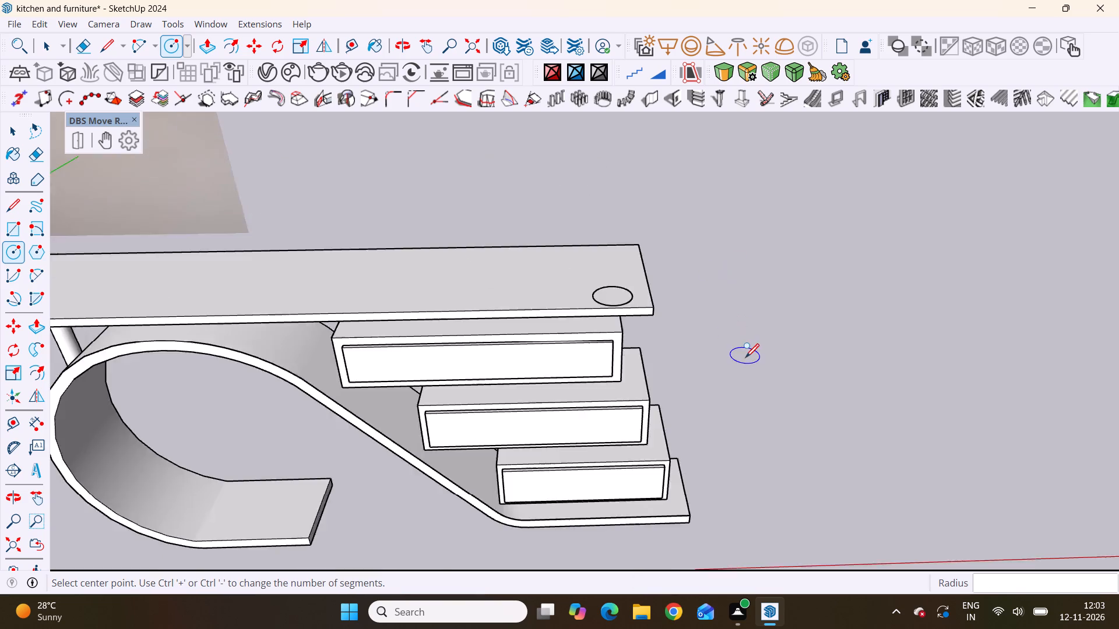
pyautogui.scroll(-13, 745, 356)
pyautogui.scroll(13, 411, 164)
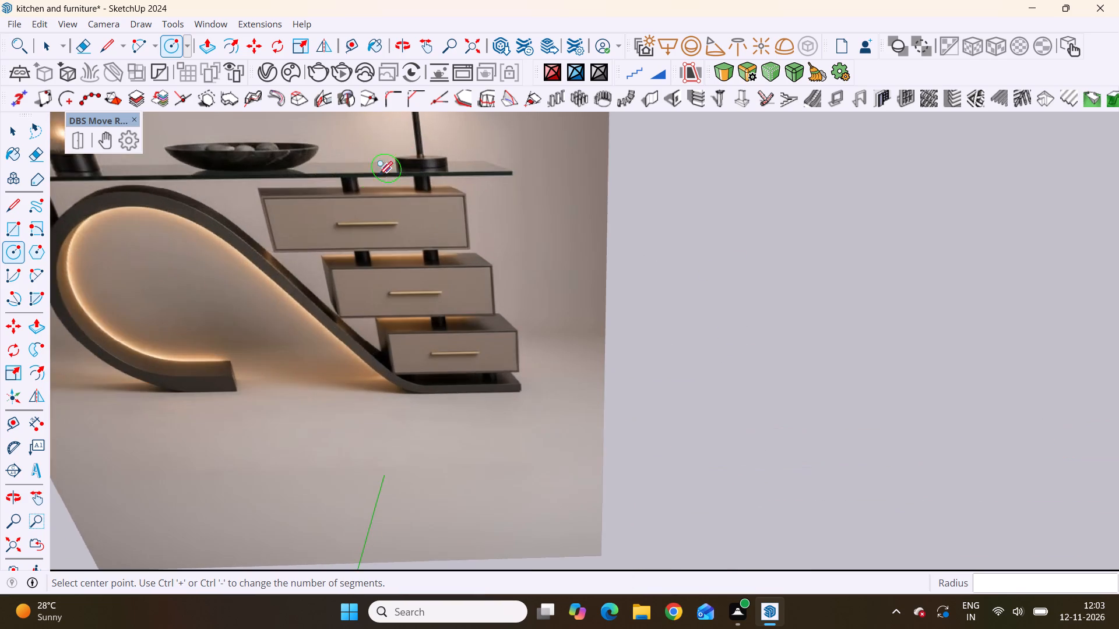
pyautogui.scroll(-13, 251, 224)
pyautogui.scroll(-1, 350, 291)
pyautogui.moveTo(335, 311); pyautogui.dragTo(268, 182, button='middle')
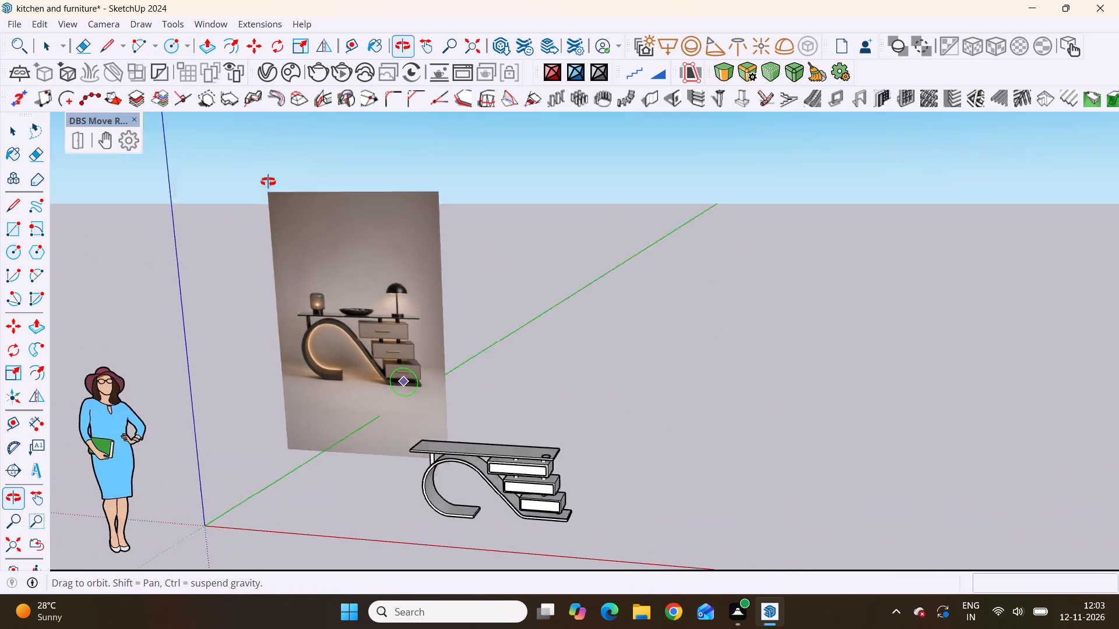
pyautogui.moveTo(268, 182); pyautogui.dragTo(267, 179, button='middle')
pyautogui.scroll(11, 516, 430)
pyautogui.scroll(-9, 586, 384)
# Make the lamp-base circle, with its face and edge, into a group.
pyautogui.moveTo(617, 420); pyautogui.dragTo(604, 514, button='middle')
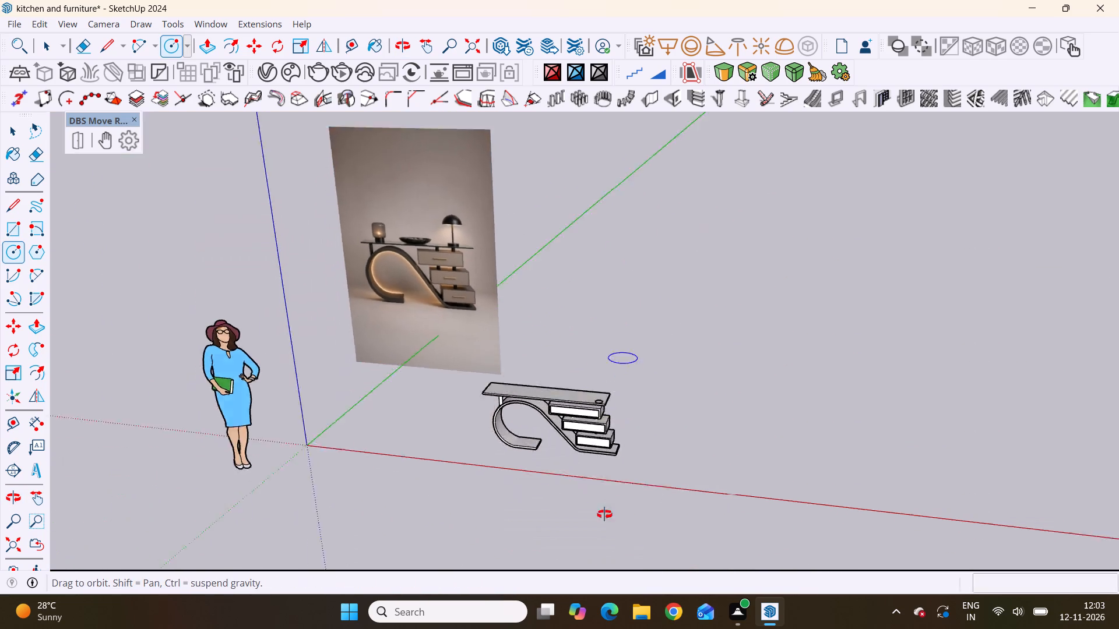
pyautogui.moveTo(604, 514); pyautogui.dragTo(603, 540, button='middle')
pyautogui.scroll(20, 634, 456)
pyautogui.scroll(1, 634, 456)
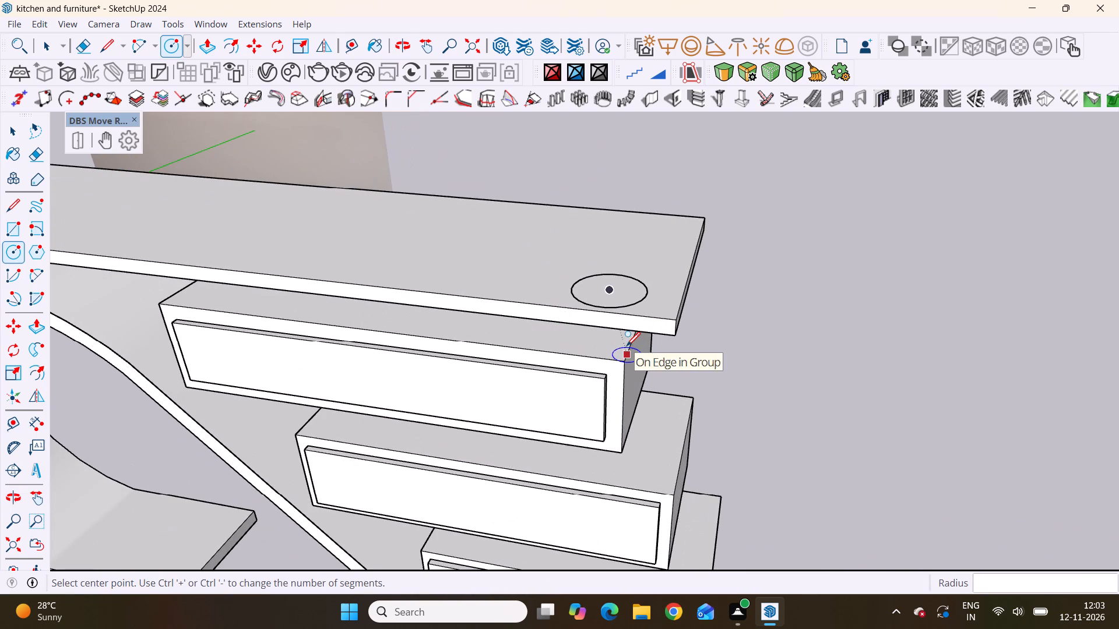
pyautogui.press('space')
pyautogui.click(638, 292)
pyautogui.doubleClick(645, 296)
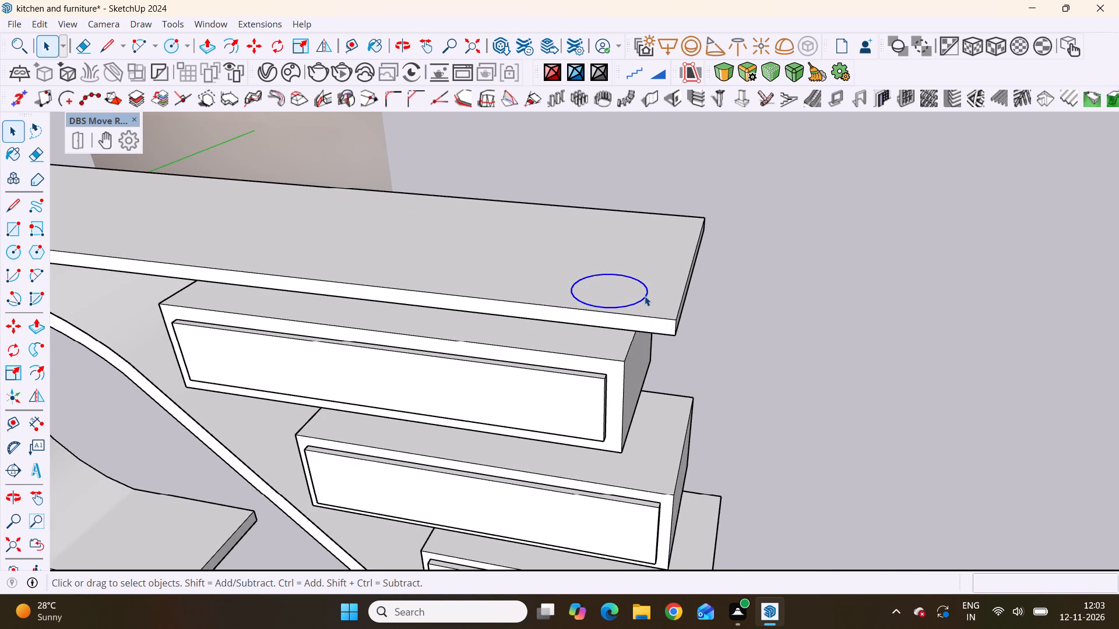
pyautogui.rightClick(645, 296)
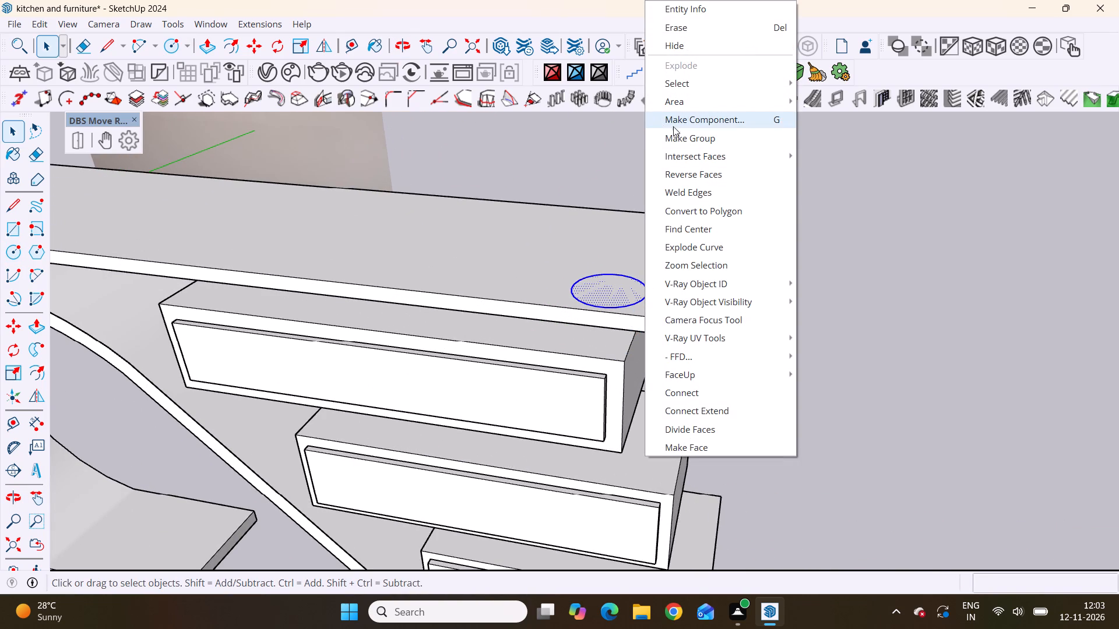
pyautogui.click(687, 140)
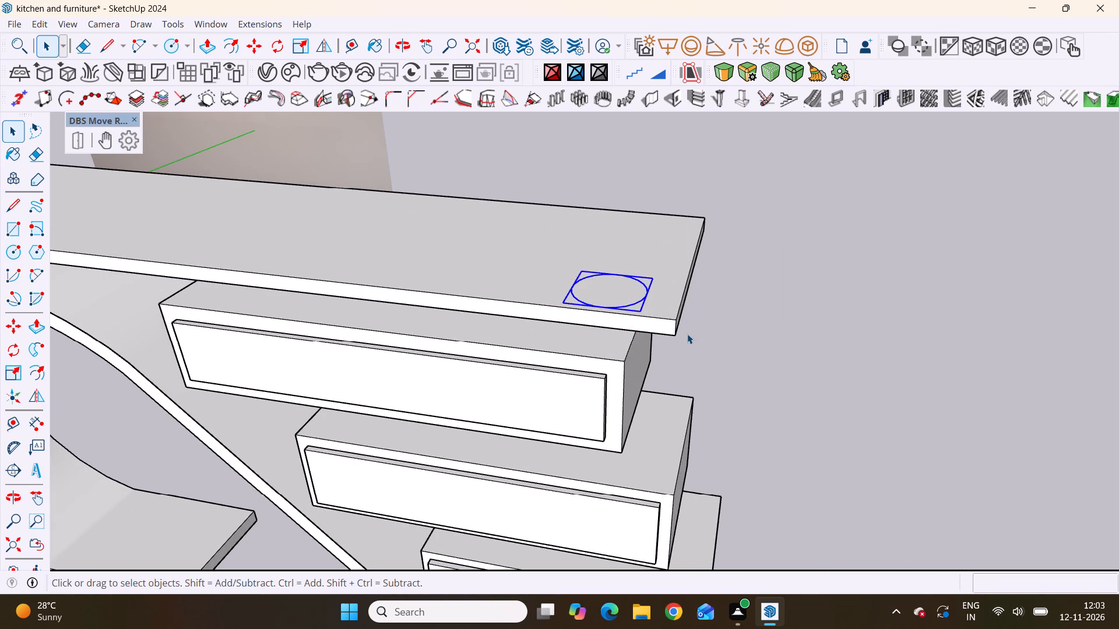
# Move the circle group about 2 7/8" along the tabletop's end toward the back edge, and deselect it.
pyautogui.scroll(2, 687, 334)
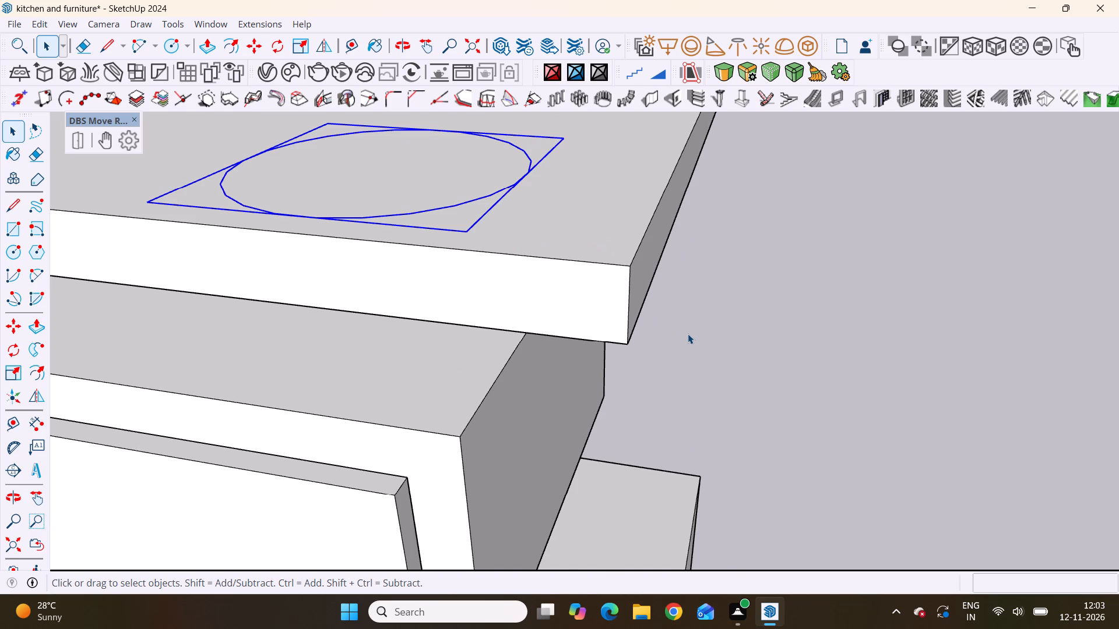
pyautogui.press('m')
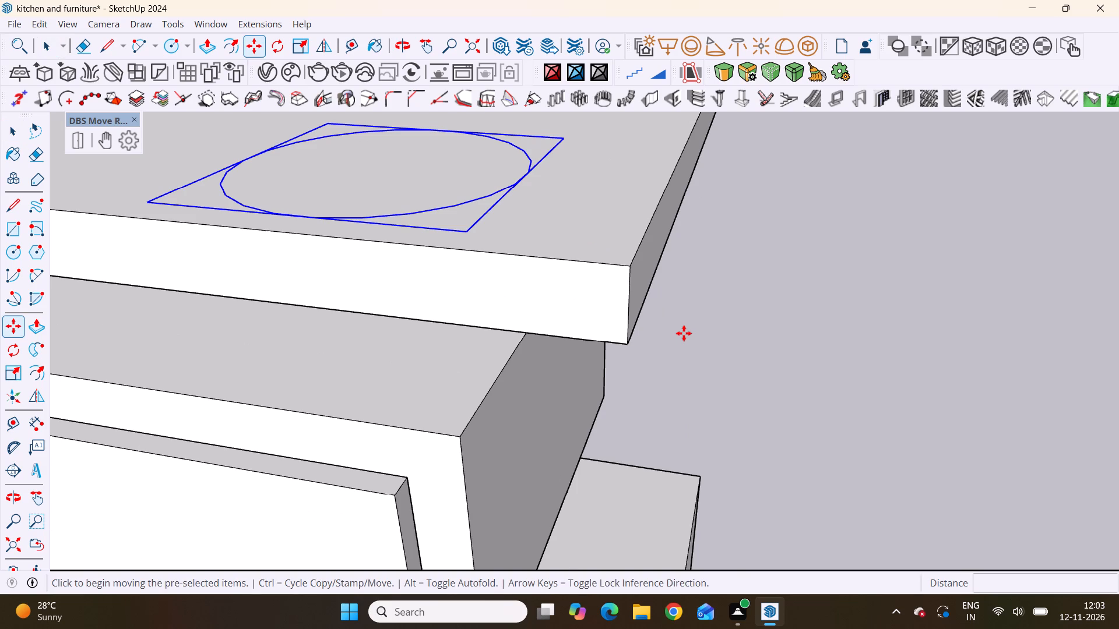
pyautogui.scroll(-9, 620, 360)
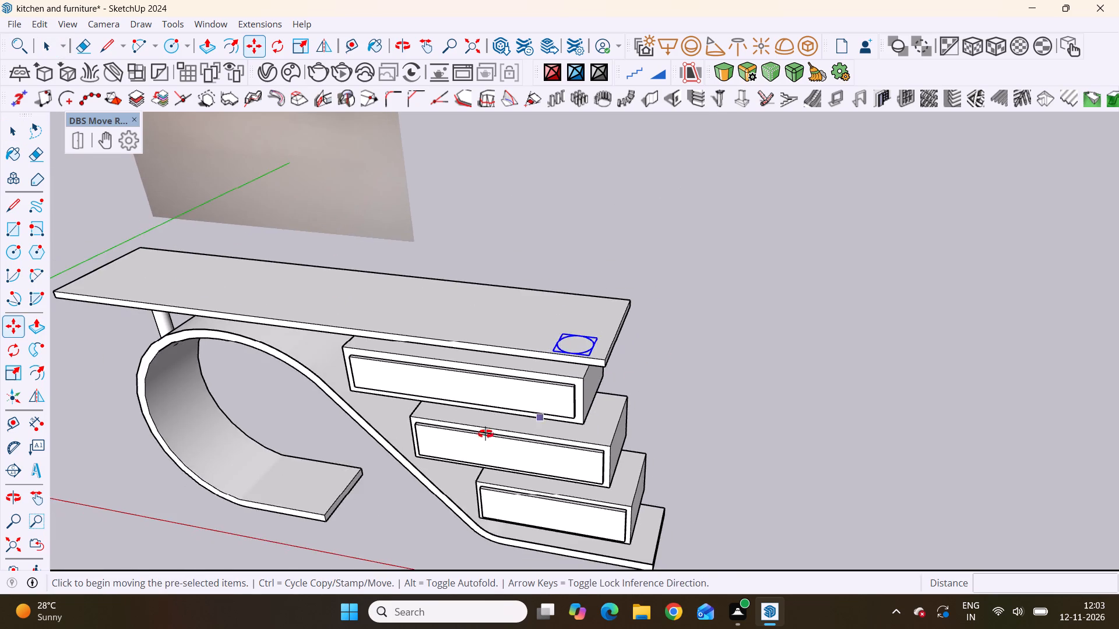
pyautogui.moveTo(511, 427); pyautogui.dragTo(348, 446, button='middle')
pyautogui.scroll(8, 509, 343)
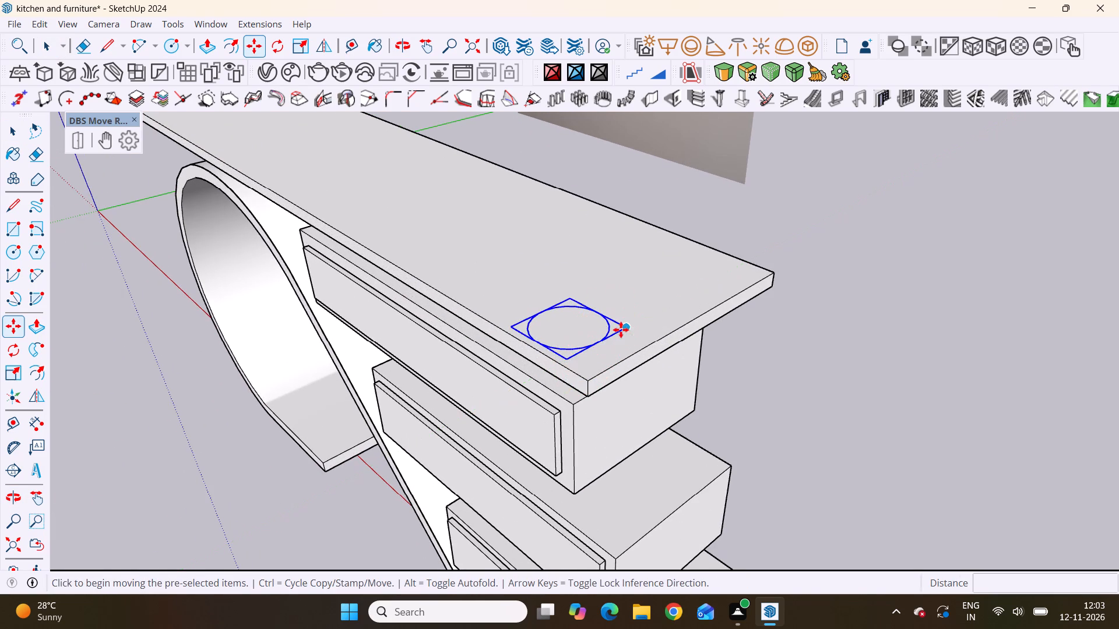
pyautogui.scroll(3, 628, 330)
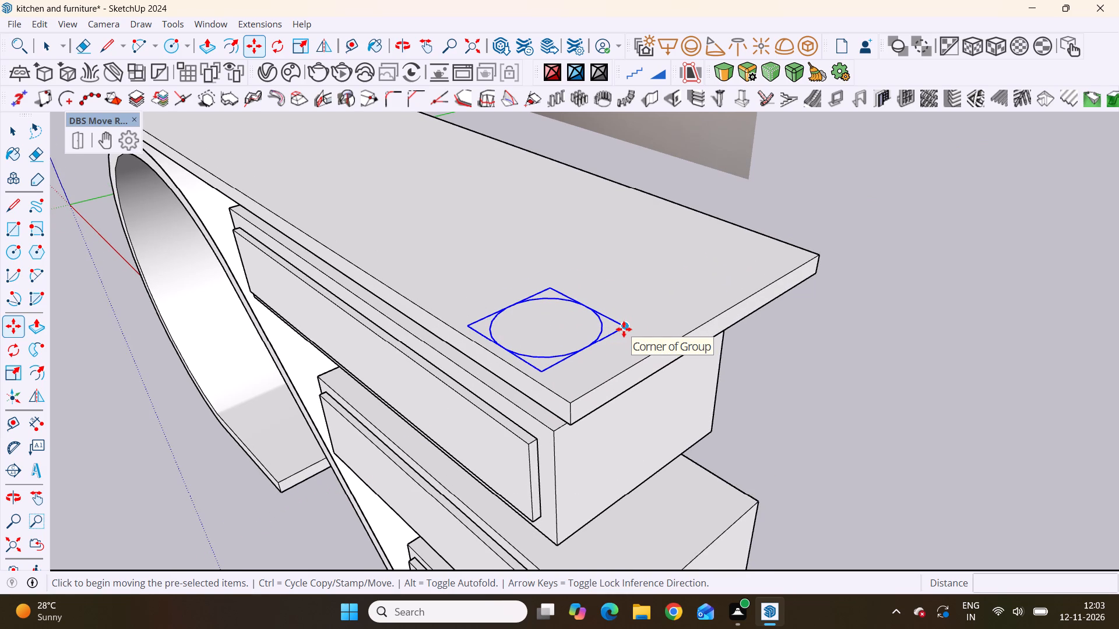
pyautogui.click(627, 328)
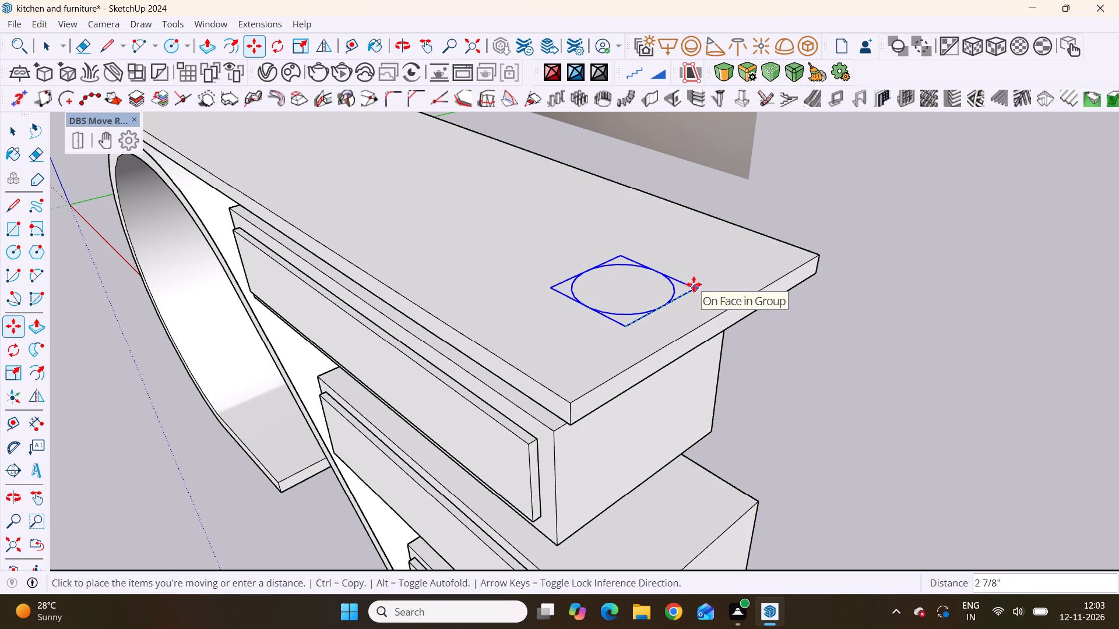
pyautogui.click(694, 283)
pyautogui.scroll(-9, 510, 253)
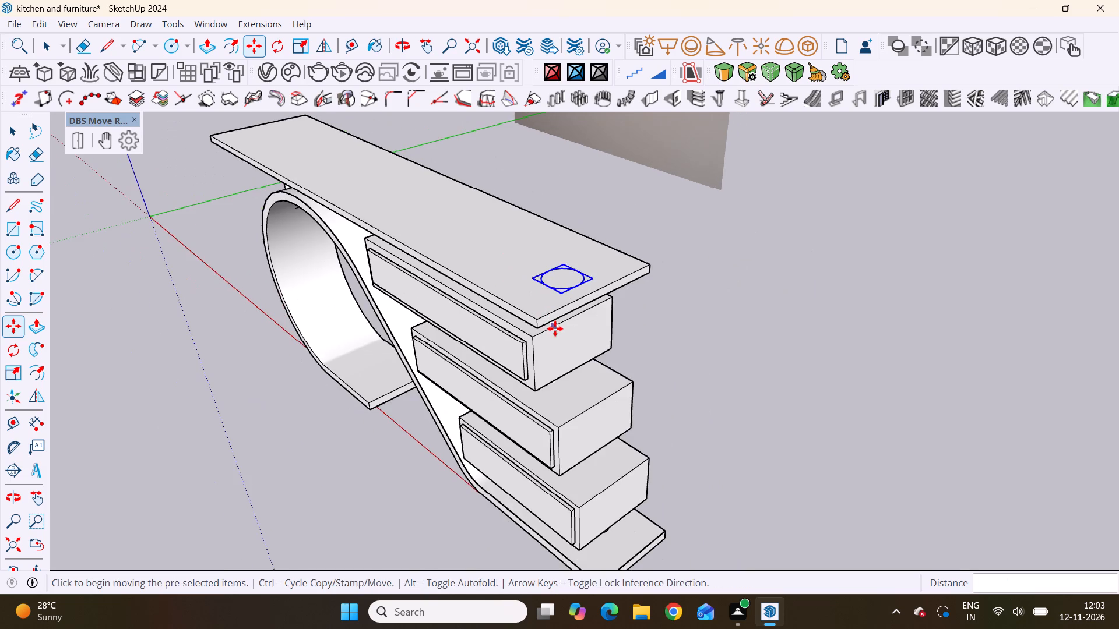
pyautogui.moveTo(555, 328); pyautogui.dragTo(792, 349, button='middle')
pyautogui.scroll(4, 672, 341)
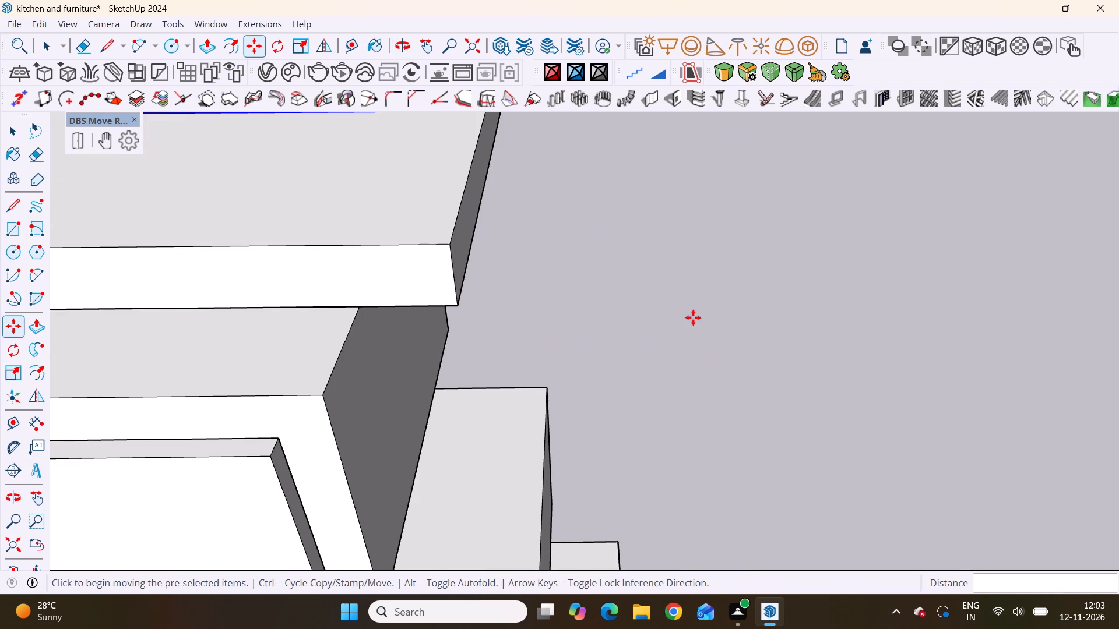
pyautogui.press('space')
pyautogui.scroll(-11, 693, 317)
pyautogui.click(720, 283)
# Review the circle's new placement on the tabletop and study the lamp base's thickness in the reference photo.
pyautogui.scroll(2, 671, 316)
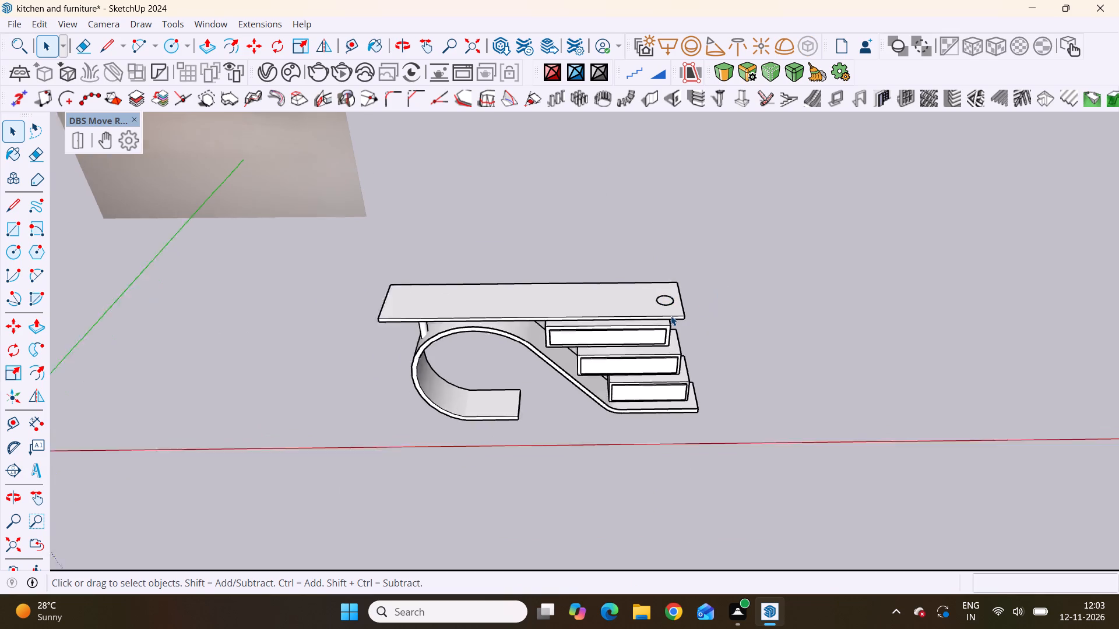
pyautogui.scroll(6, 671, 316)
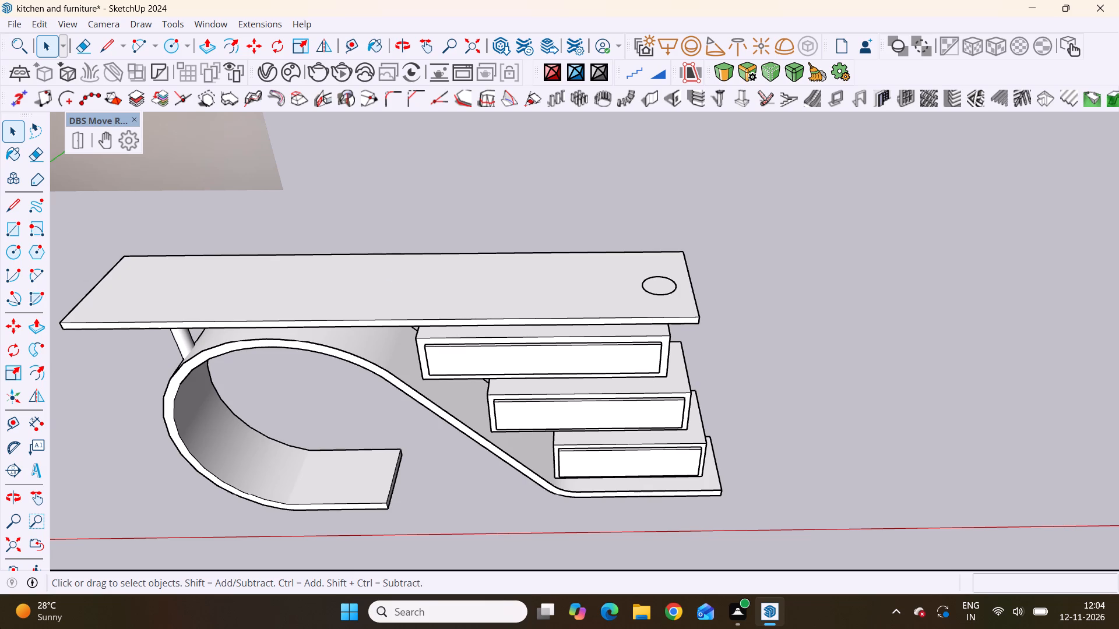
pyautogui.scroll(-6, 397, 623)
pyautogui.scroll(-5, 534, 552)
pyautogui.scroll(-6, 494, 182)
pyautogui.scroll(1, 803, 348)
pyautogui.scroll(-12, 803, 359)
pyautogui.click(658, 324)
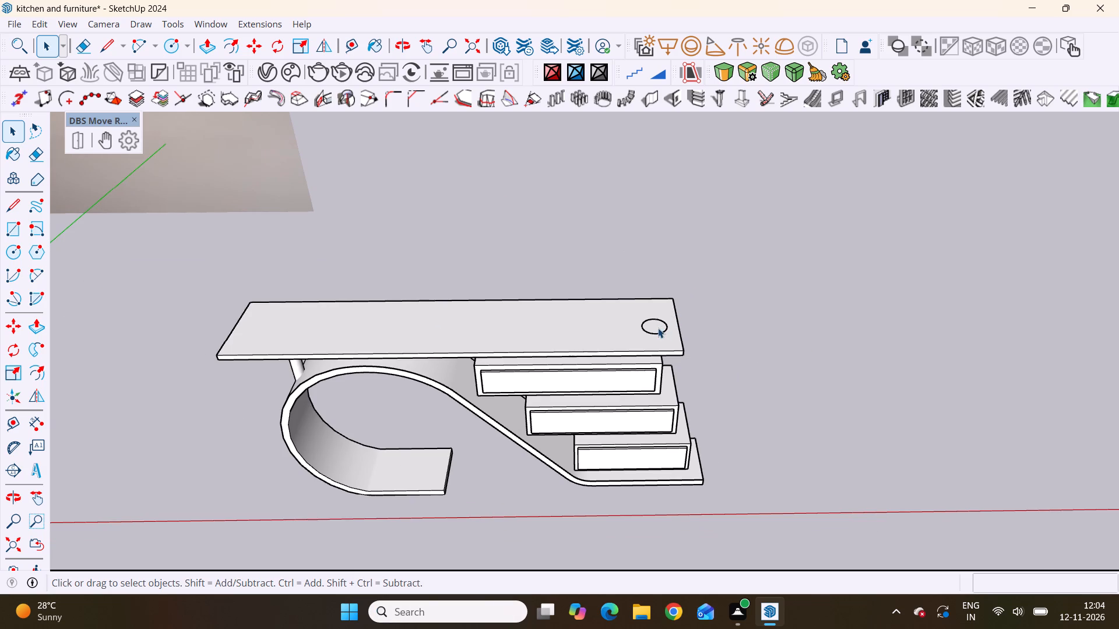
pyautogui.click(659, 328)
pyautogui.scroll(-15, 697, 323)
pyautogui.scroll(3, 449, 151)
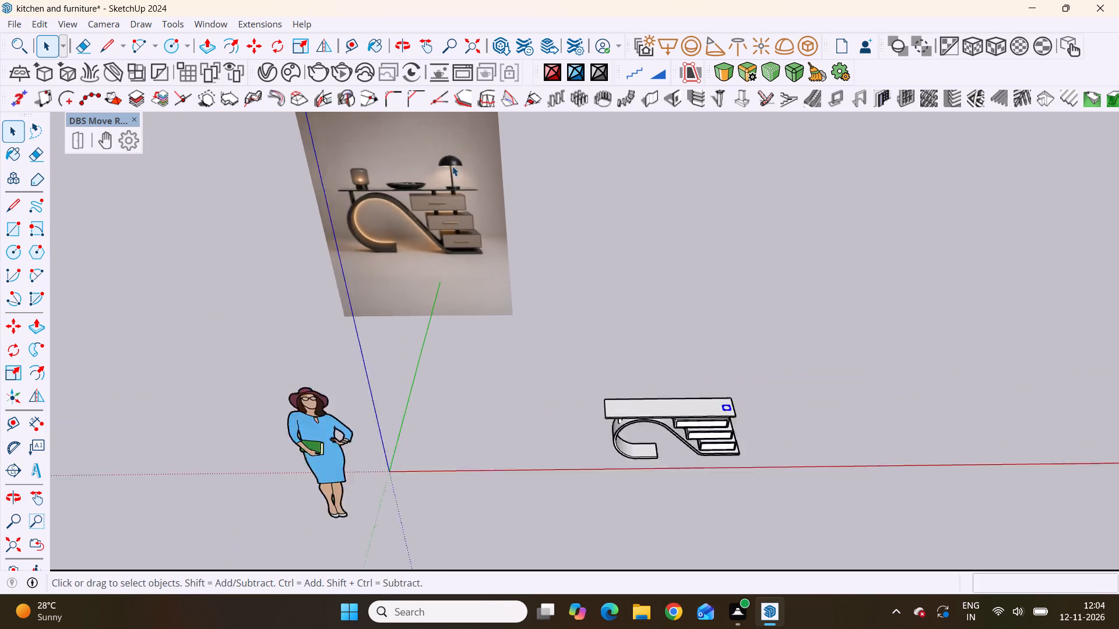
pyautogui.scroll(20, 452, 166)
pyautogui.scroll(3, 452, 166)
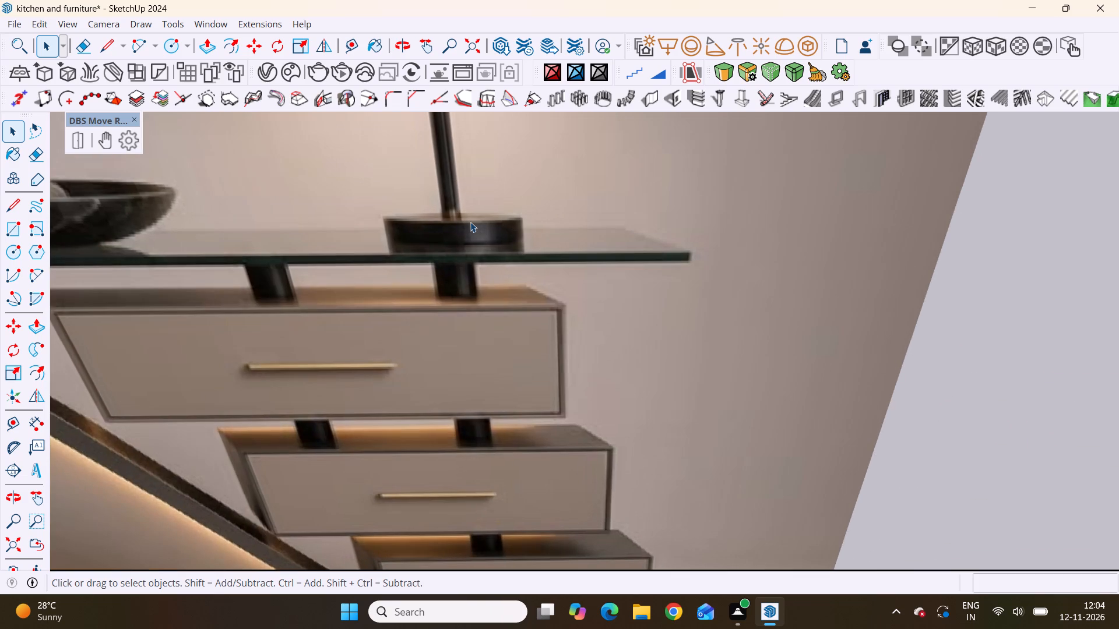
pyautogui.scroll(-20, 406, 193)
pyautogui.scroll(-8, 406, 193)
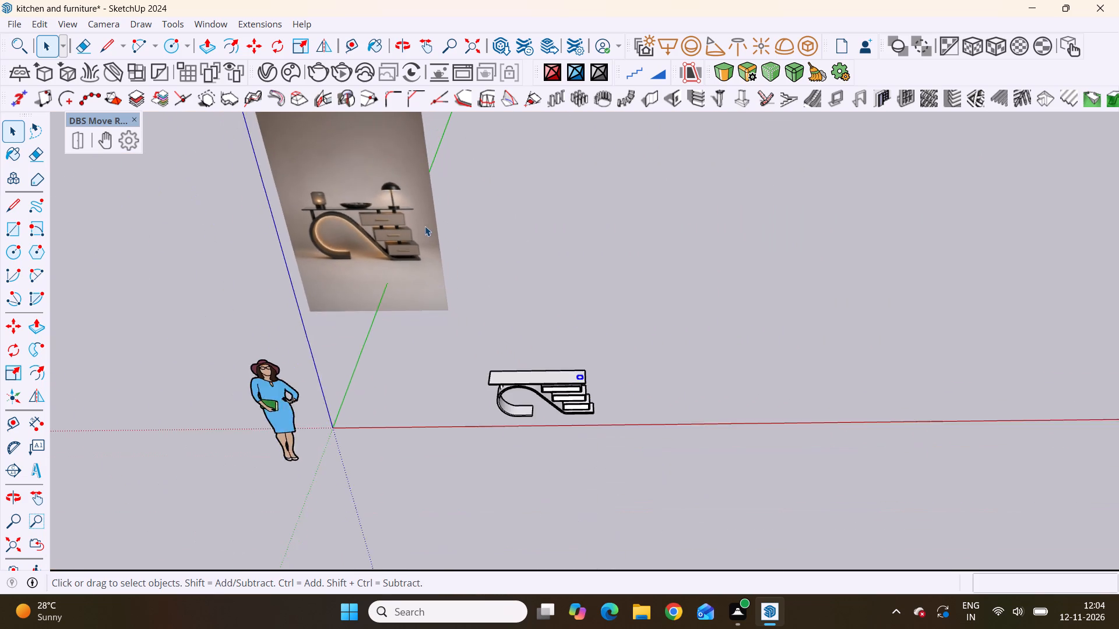
pyautogui.scroll(-2, 425, 226)
pyautogui.scroll(8, 537, 341)
# Open the lamp-base circle group on the tabletop, push/pull its face about 3/8", and close the group.
pyautogui.middleClick(537, 341)
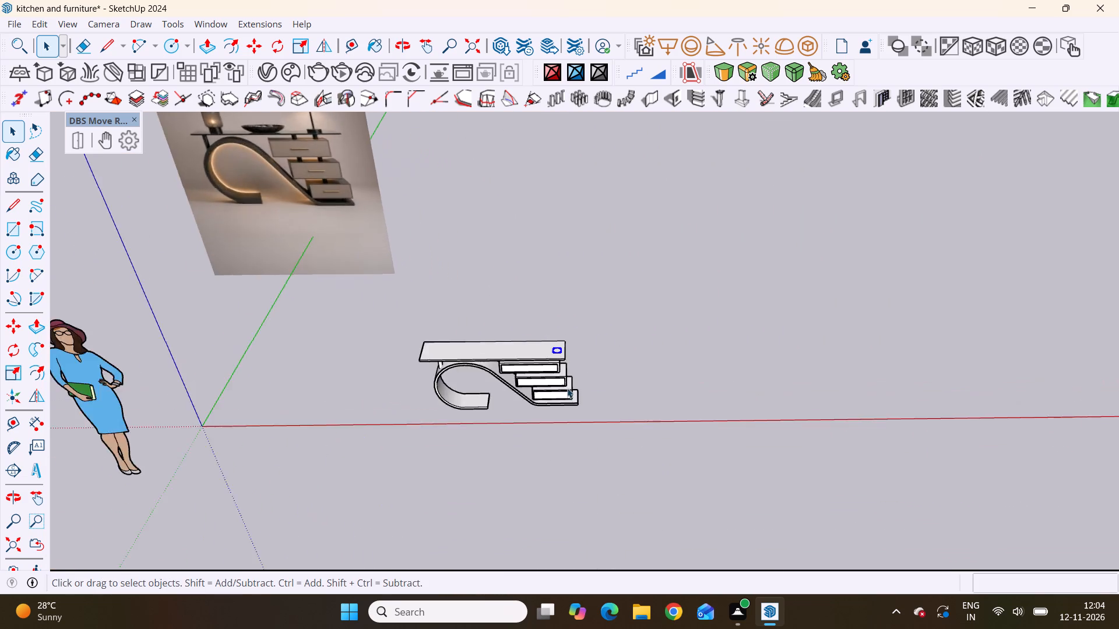
pyautogui.scroll(11, 567, 388)
pyautogui.scroll(4, 484, 259)
pyautogui.moveTo(484, 259); pyautogui.dragTo(532, 317, button='middle')
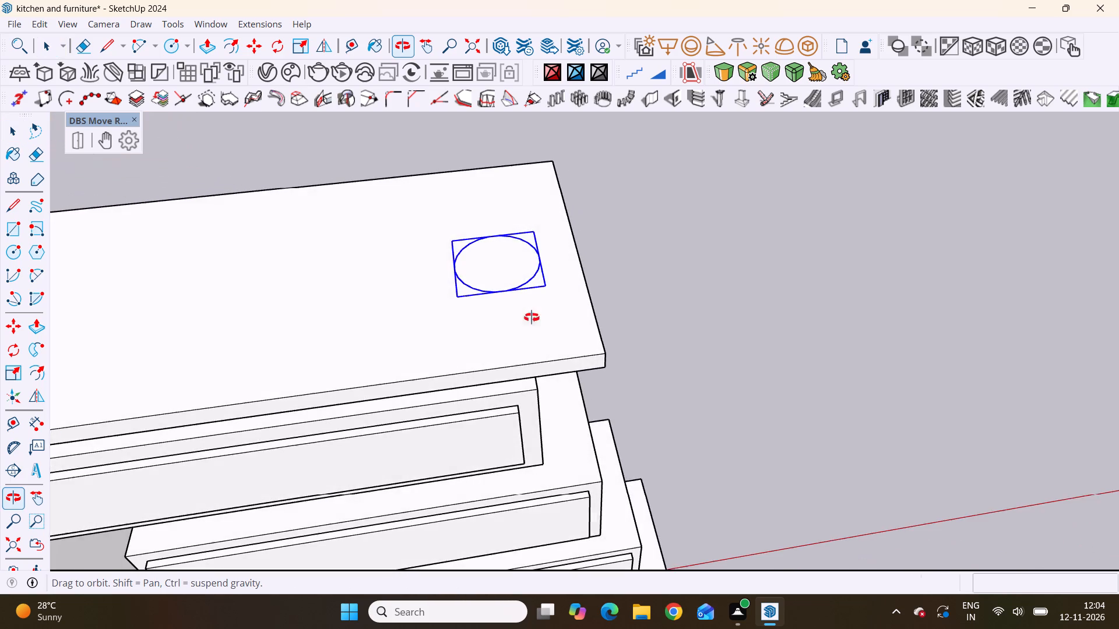
pyautogui.moveTo(532, 317); pyautogui.dragTo(442, 295, button='middle')
pyautogui.doubleClick(492, 244)
pyautogui.click(511, 256)
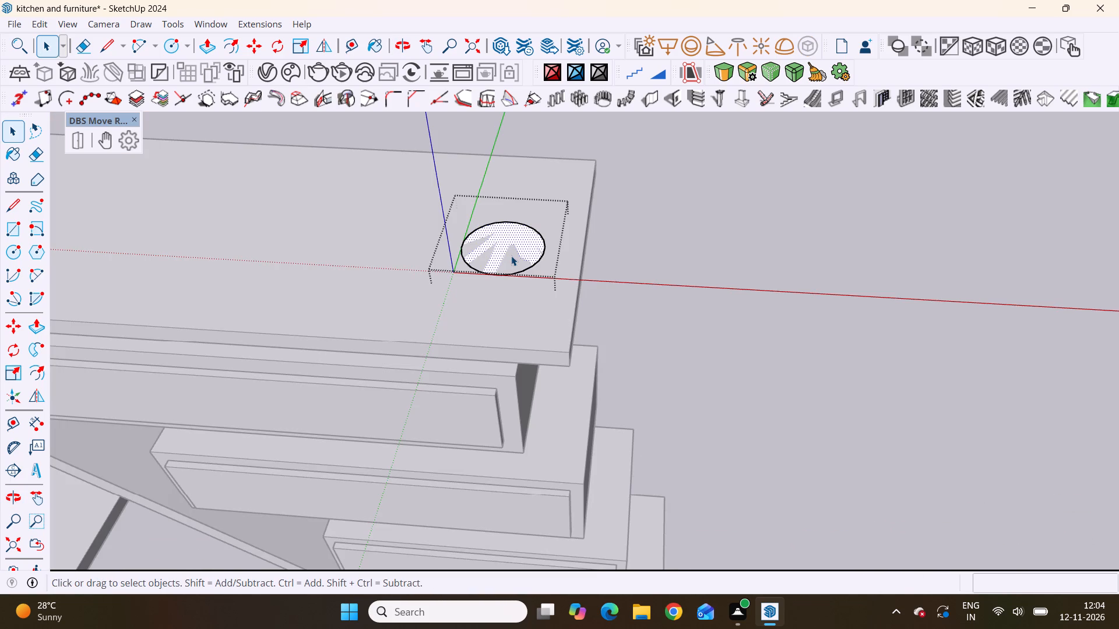
pyautogui.press('p')
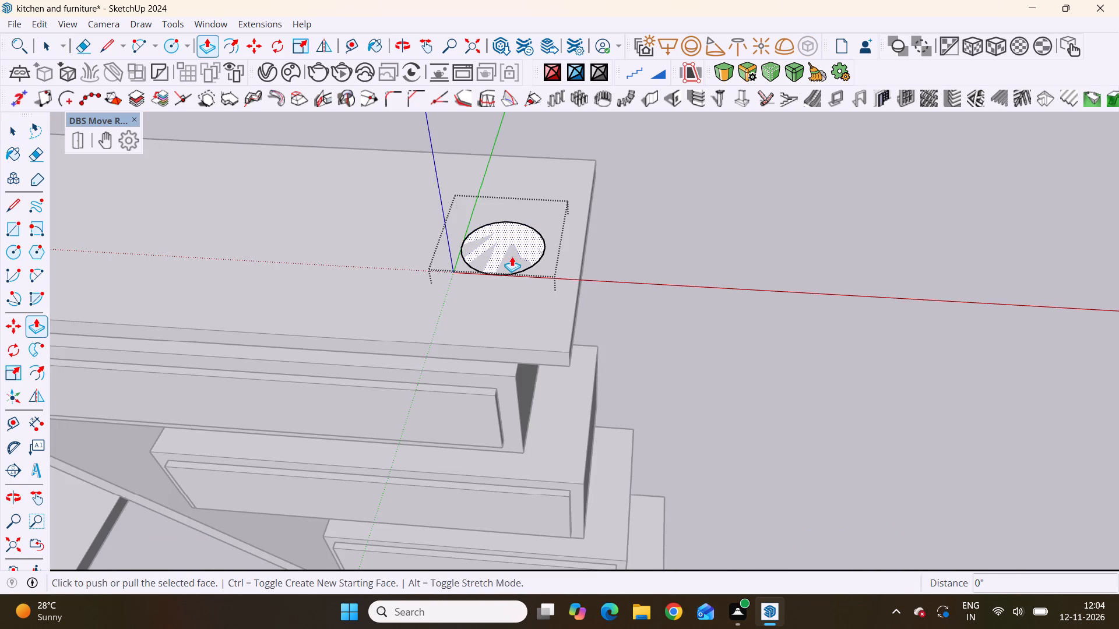
pyautogui.moveTo(512, 256); pyautogui.dragTo(476, 273)
pyautogui.scroll(-6, 526, 260)
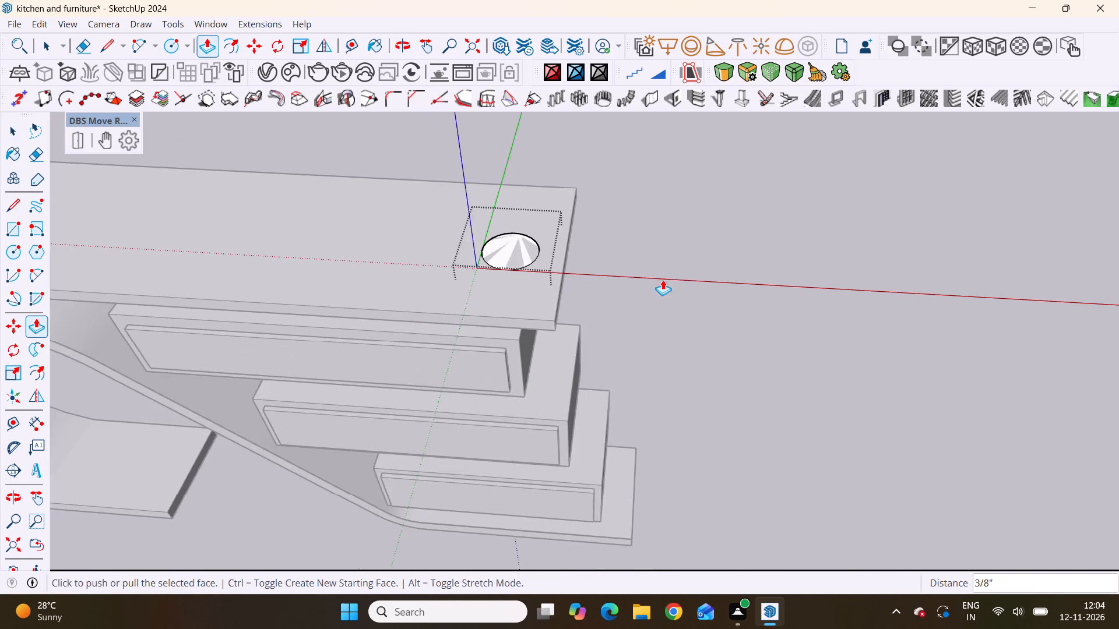
pyautogui.scroll(-7, 663, 280)
pyautogui.scroll(7, 571, 285)
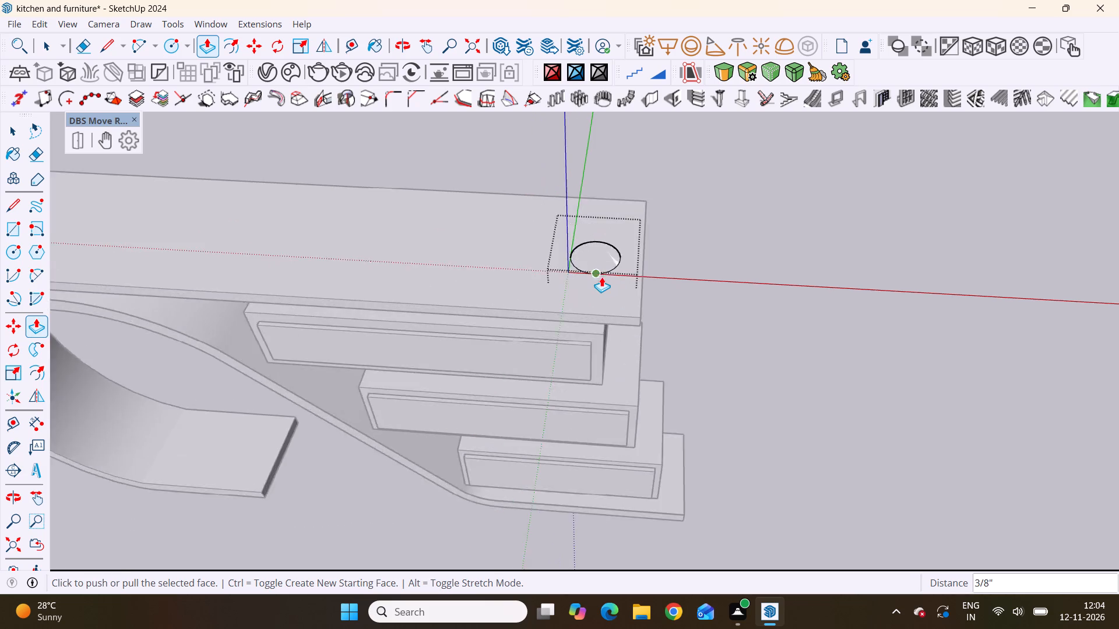
pyautogui.scroll(9, 601, 277)
pyautogui.press('space')
pyautogui.click(817, 266)
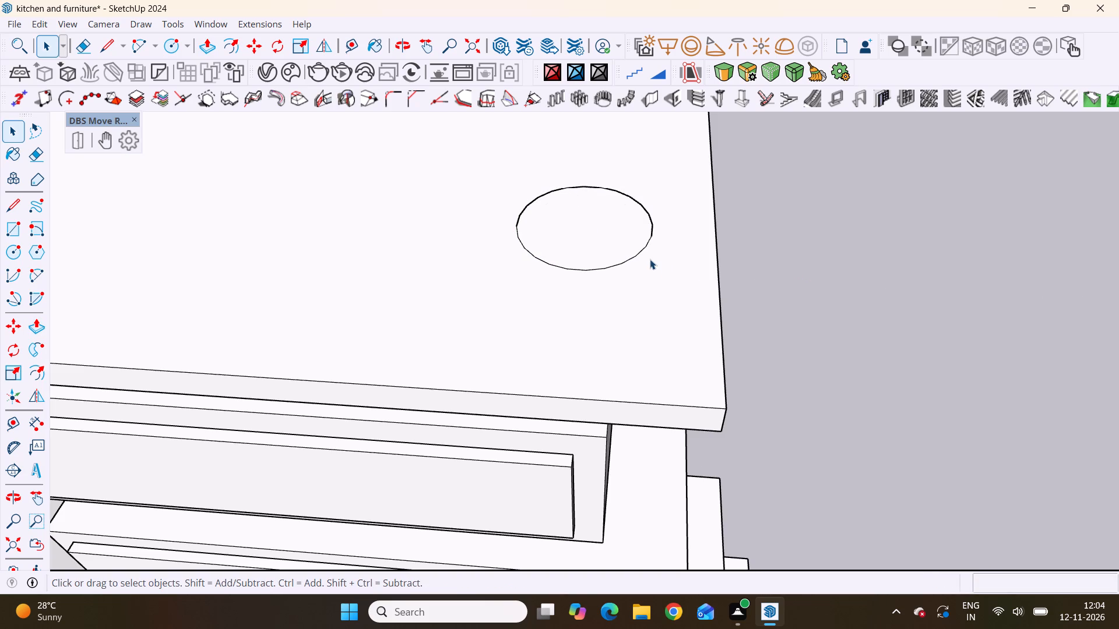
# Reopen the lamp-base group and pull its circular face up from the tabletop into a low, thin disc.
pyautogui.doubleClick(606, 242)
pyautogui.click(606, 242)
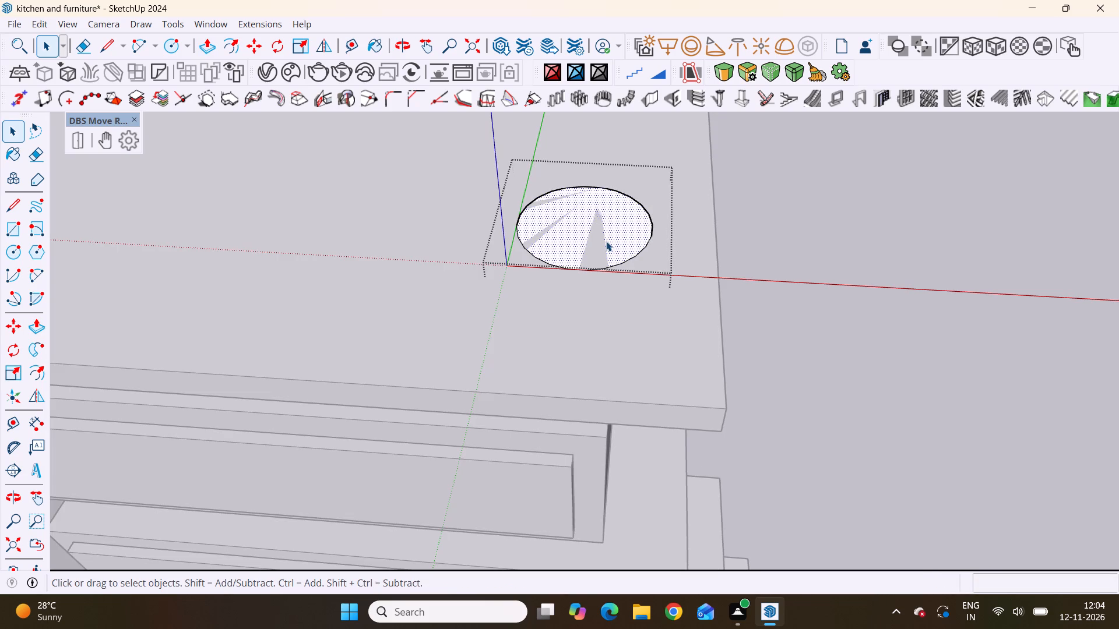
pyautogui.press('p')
pyautogui.click(606, 241)
pyautogui.scroll(-2, 614, 200)
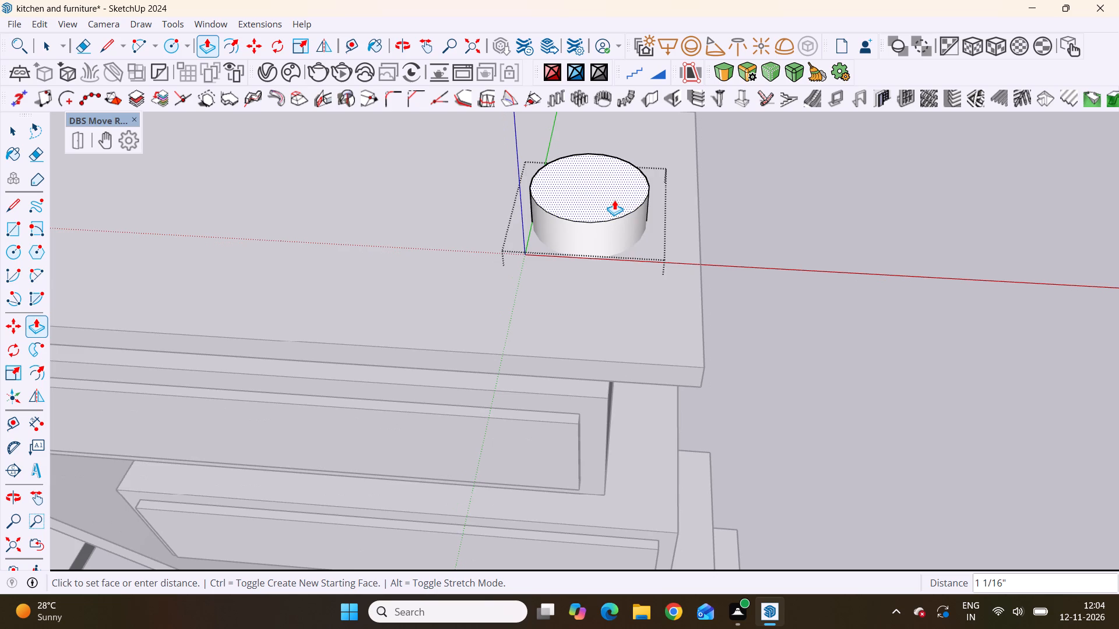
pyautogui.scroll(-4, 614, 200)
pyautogui.moveTo(311, 169); pyautogui.dragTo(537, 0, button='middle')
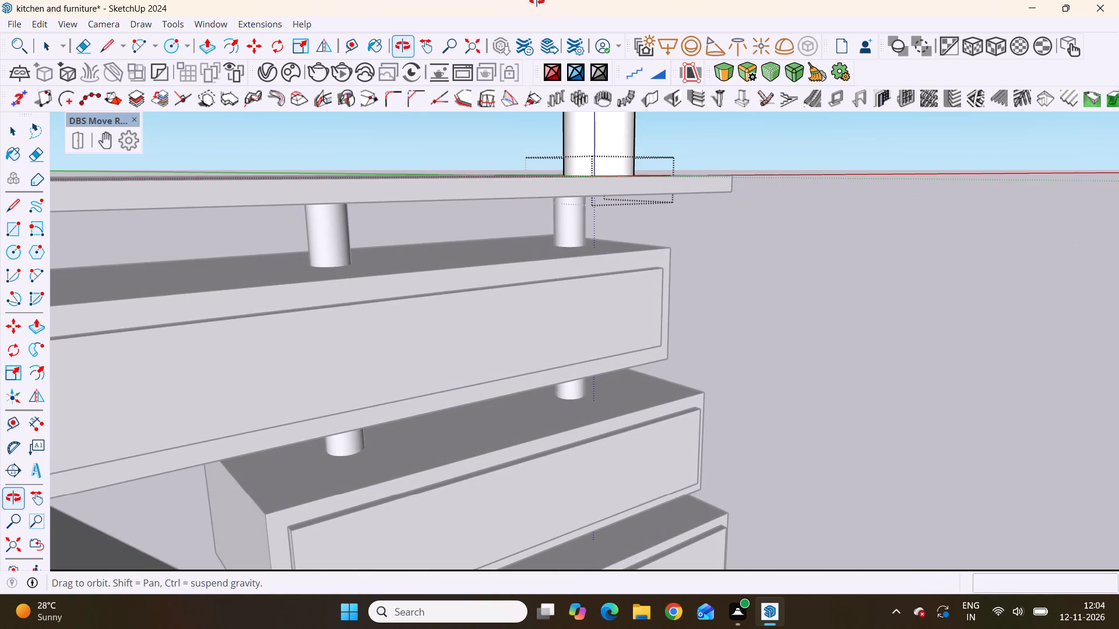
pyautogui.moveTo(537, 0); pyautogui.dragTo(380, 277, button='middle')
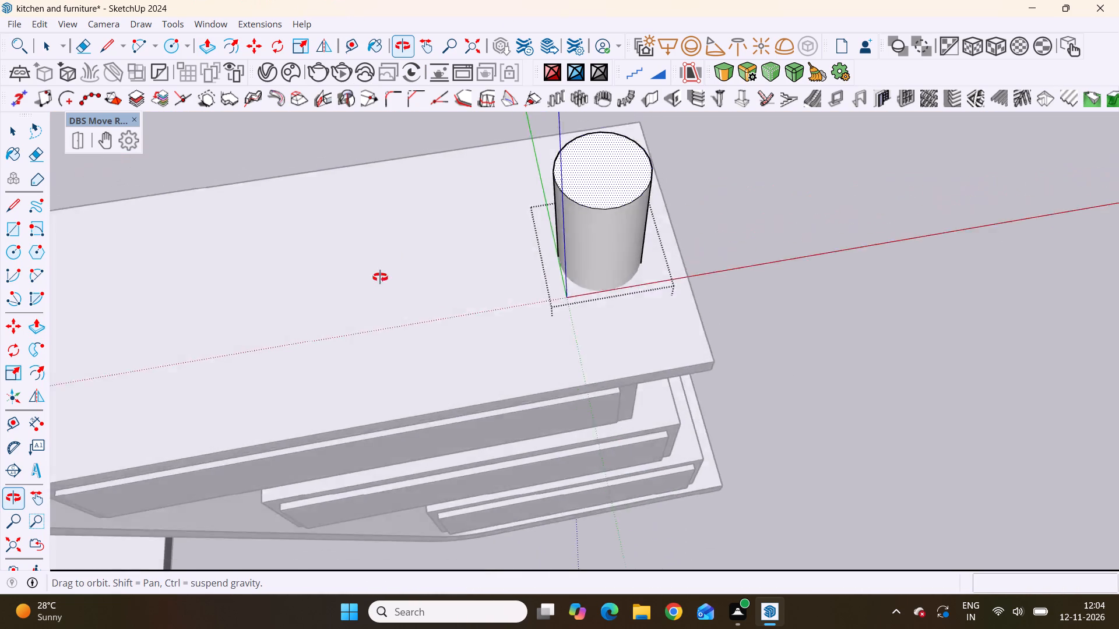
pyautogui.moveTo(380, 277); pyautogui.dragTo(352, 291, button='middle')
pyautogui.scroll(-8, 352, 291)
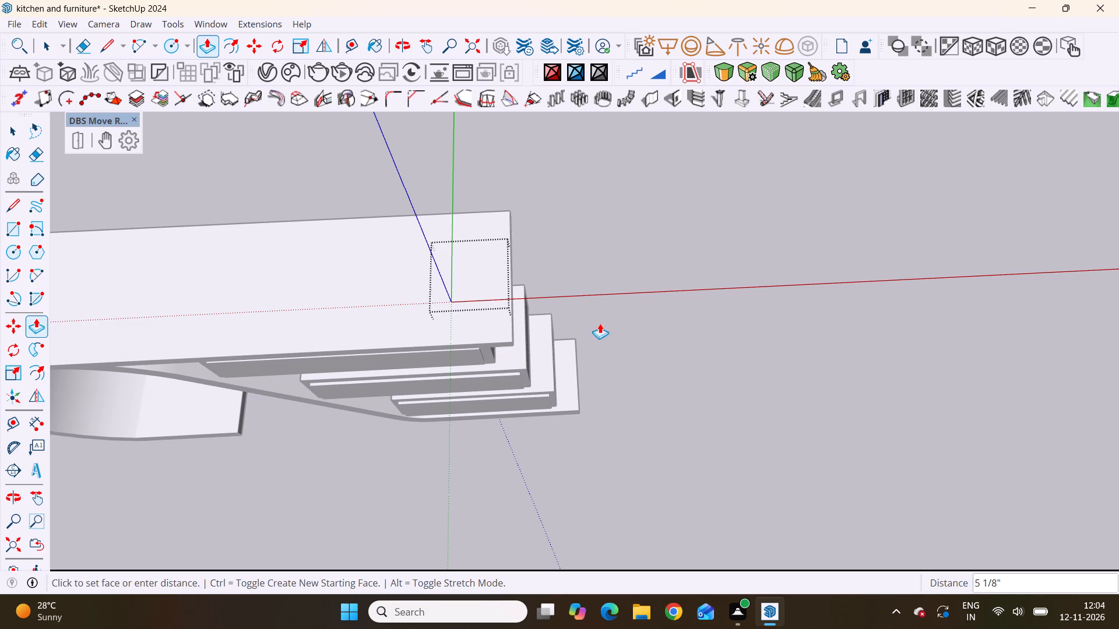
pyautogui.scroll(-7, 488, 327)
pyautogui.moveTo(490, 324); pyautogui.dragTo(381, 239, button='middle')
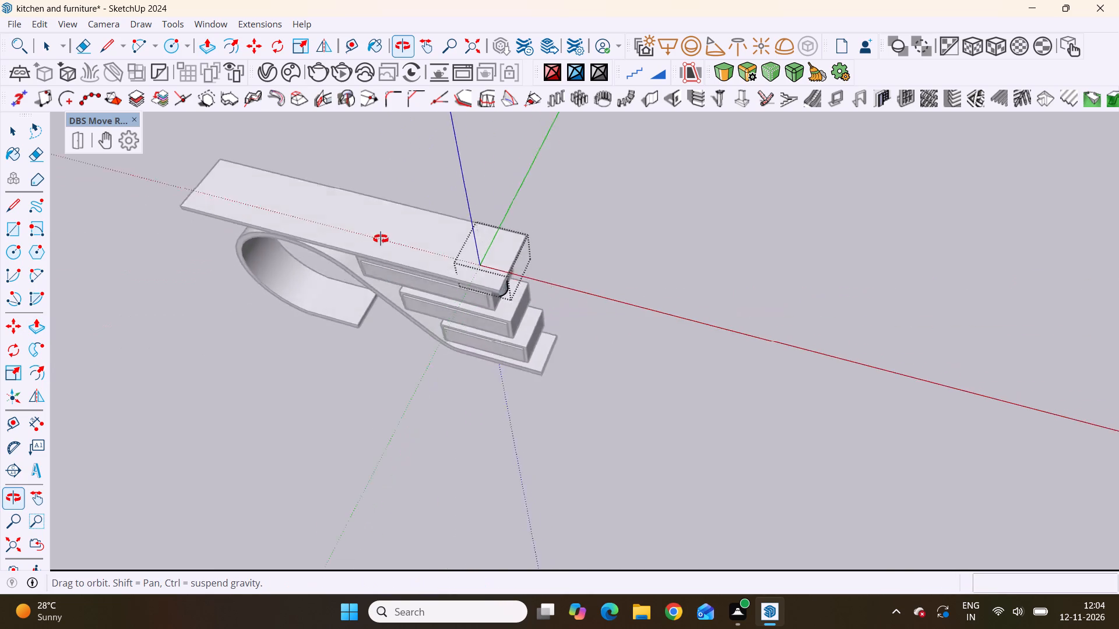
pyautogui.moveTo(381, 239); pyautogui.dragTo(455, 135, button='middle')
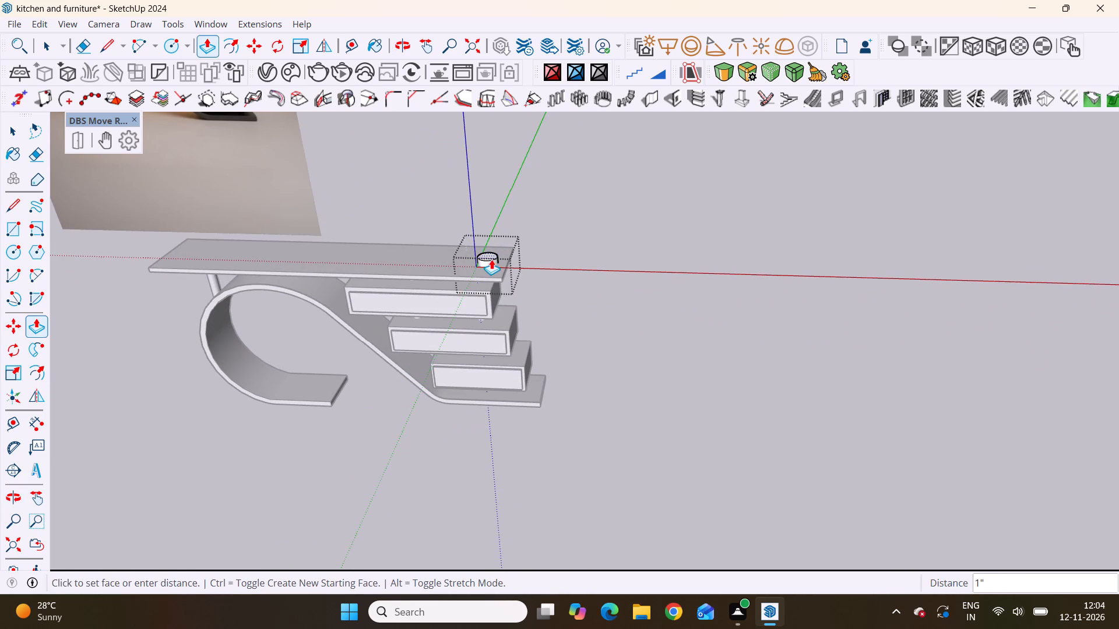
pyautogui.scroll(13, 491, 259)
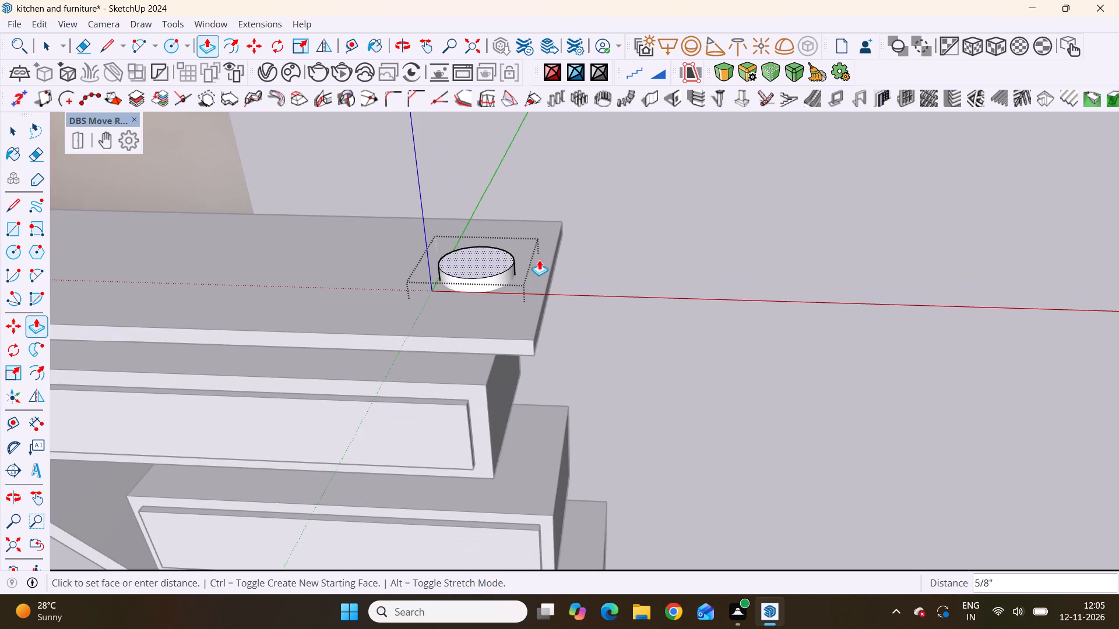
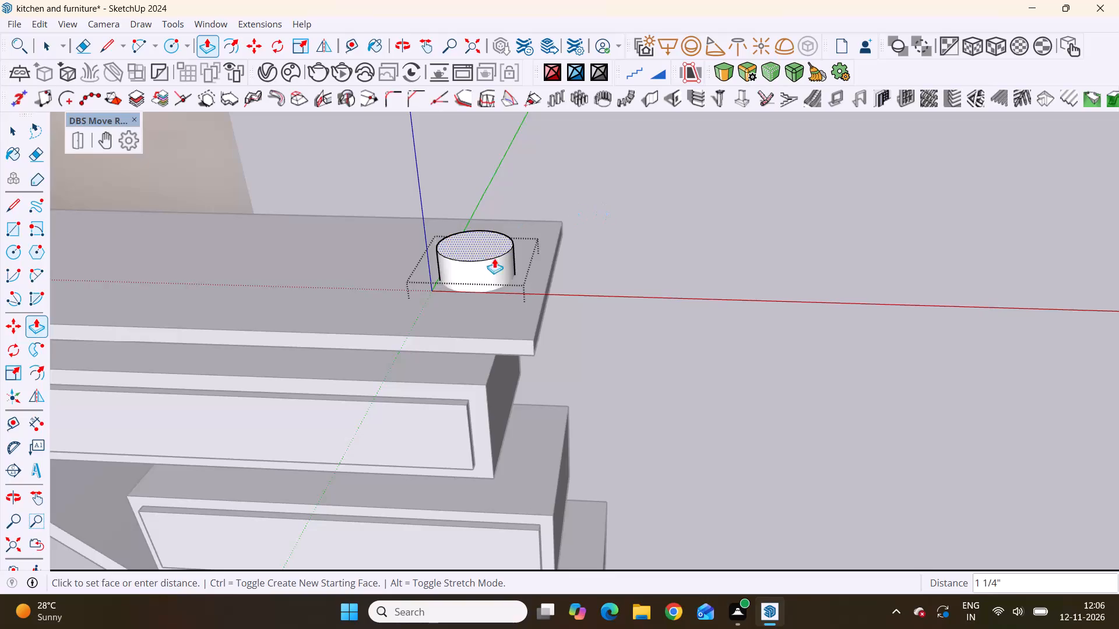
# Continue pulling the lamp base's circular face up from the tabletop, judging the disc's thickness against the whole table and the reference photo.
pyautogui.scroll(-9, 508, 266)
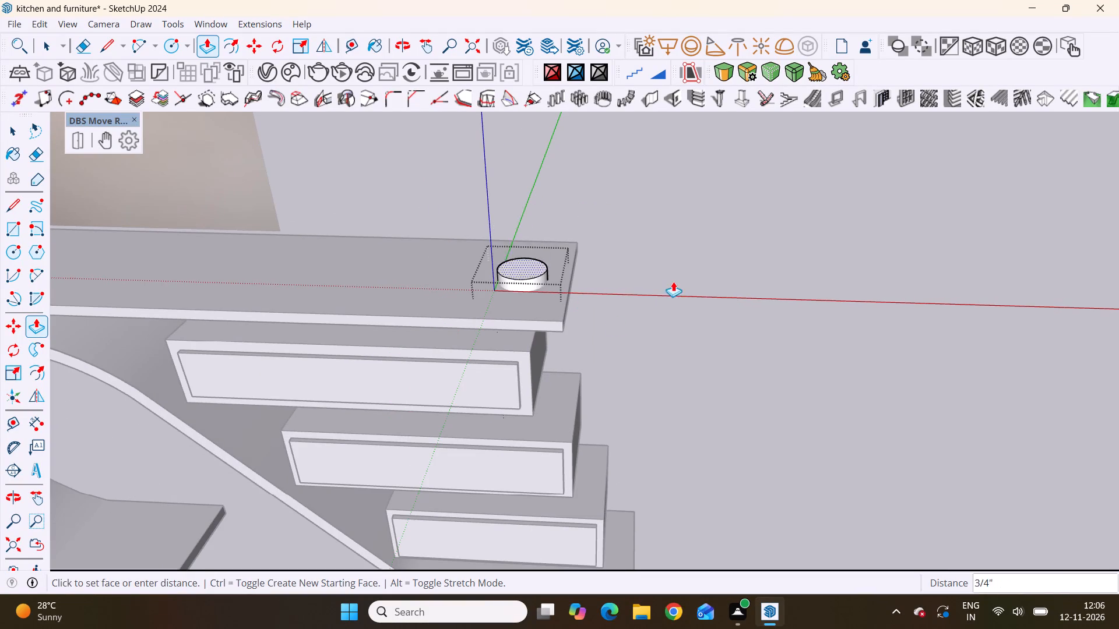
pyautogui.scroll(-10, 673, 281)
pyautogui.scroll(8, 592, 287)
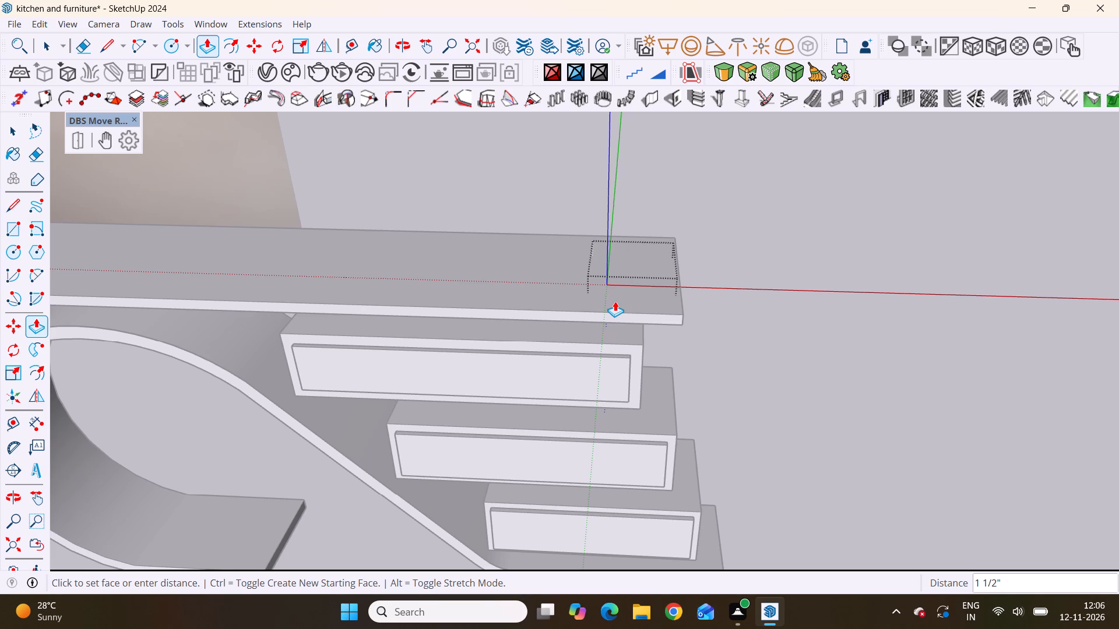
pyautogui.scroll(-16, 616, 274)
pyautogui.scroll(-17, 595, 435)
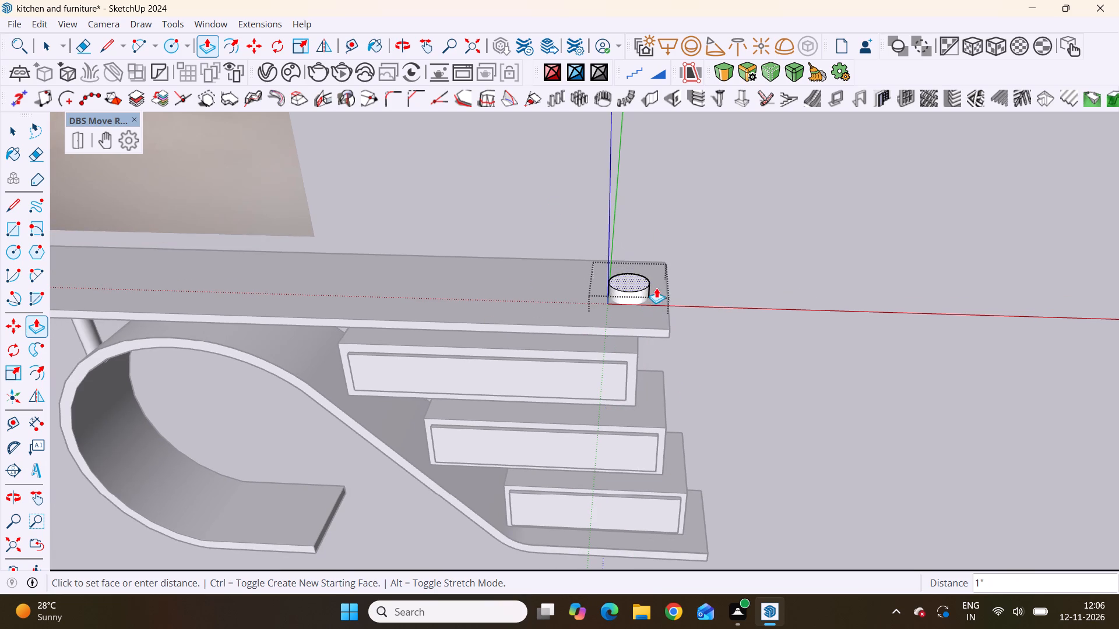
pyautogui.scroll(-12, 677, 278)
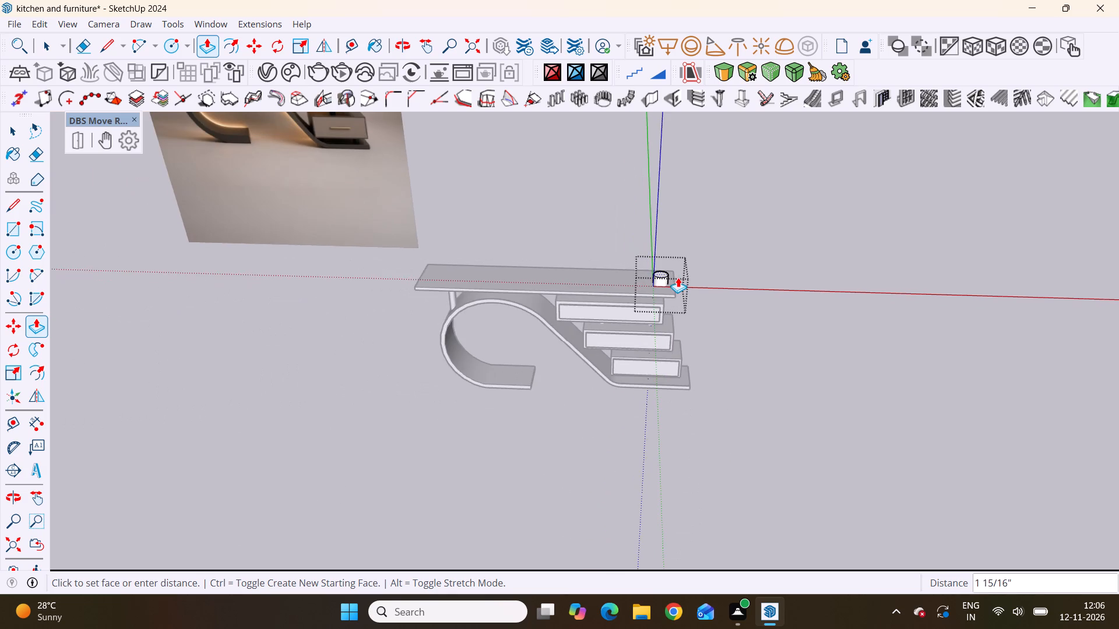
pyautogui.moveTo(678, 277); pyautogui.dragTo(673, 208, button='middle')
pyautogui.scroll(2, 674, 278)
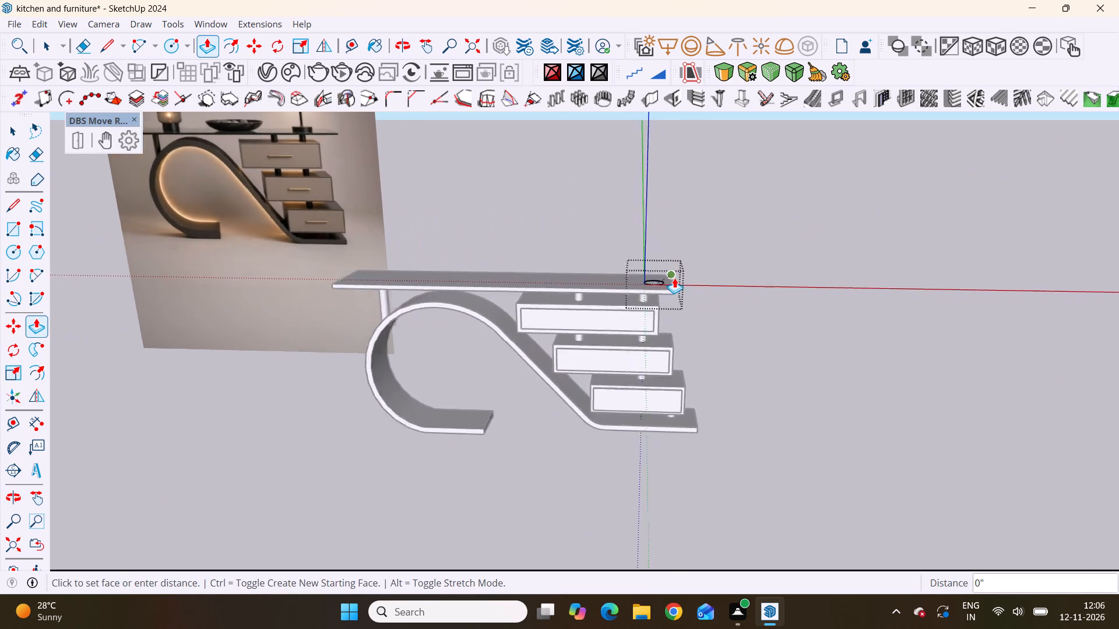
pyautogui.scroll(13, 674, 278)
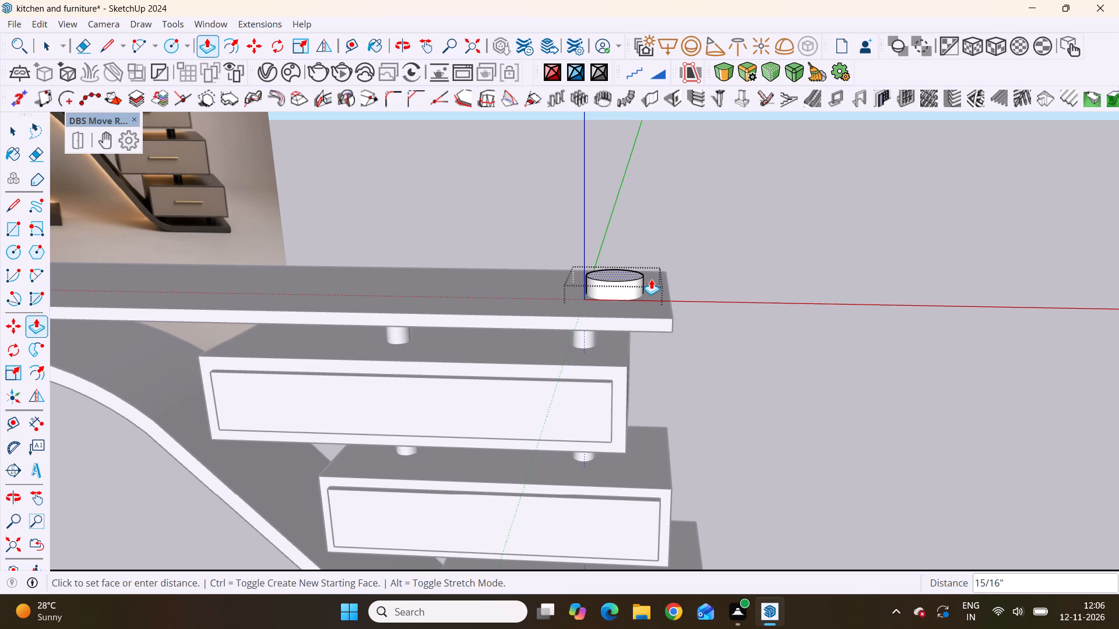
pyautogui.scroll(7, 651, 278)
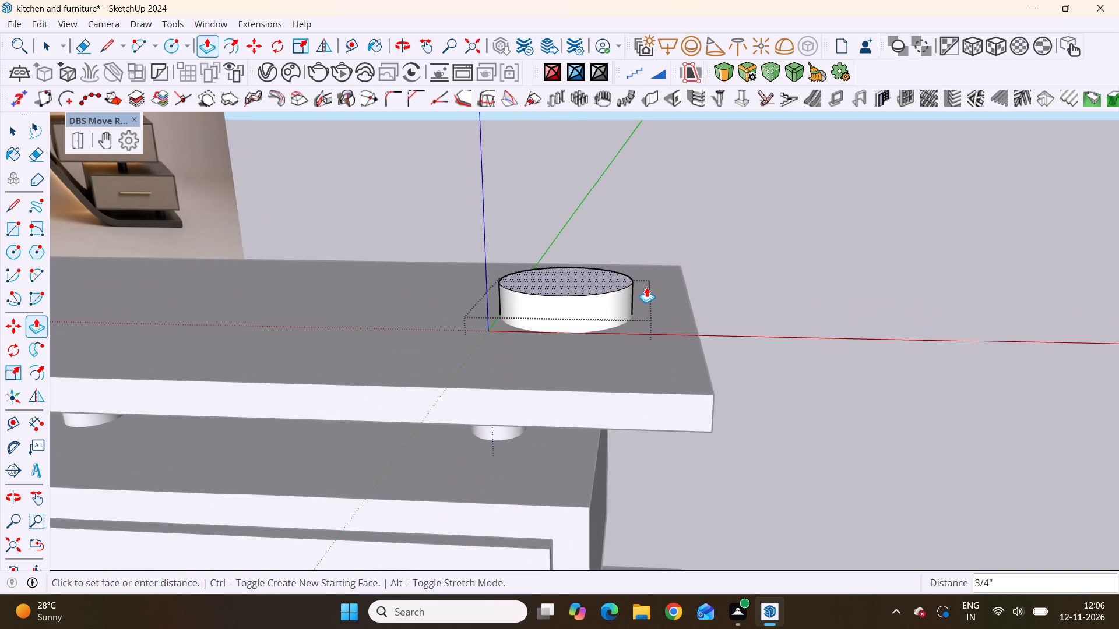
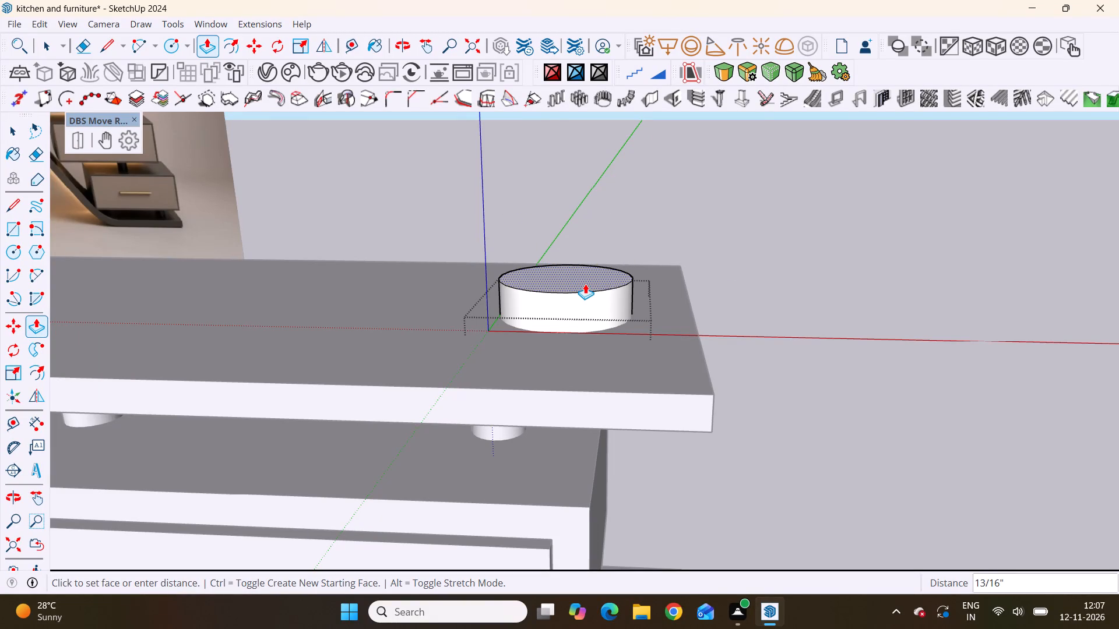
# Finish extruding the lamp base's circular face to a disc thickness of about 7/8" and leave the base's group.
pyautogui.scroll(3, 585, 284)
pyautogui.scroll(-11, 585, 284)
pyautogui.scroll(1, 585, 284)
pyautogui.scroll(-9, 585, 284)
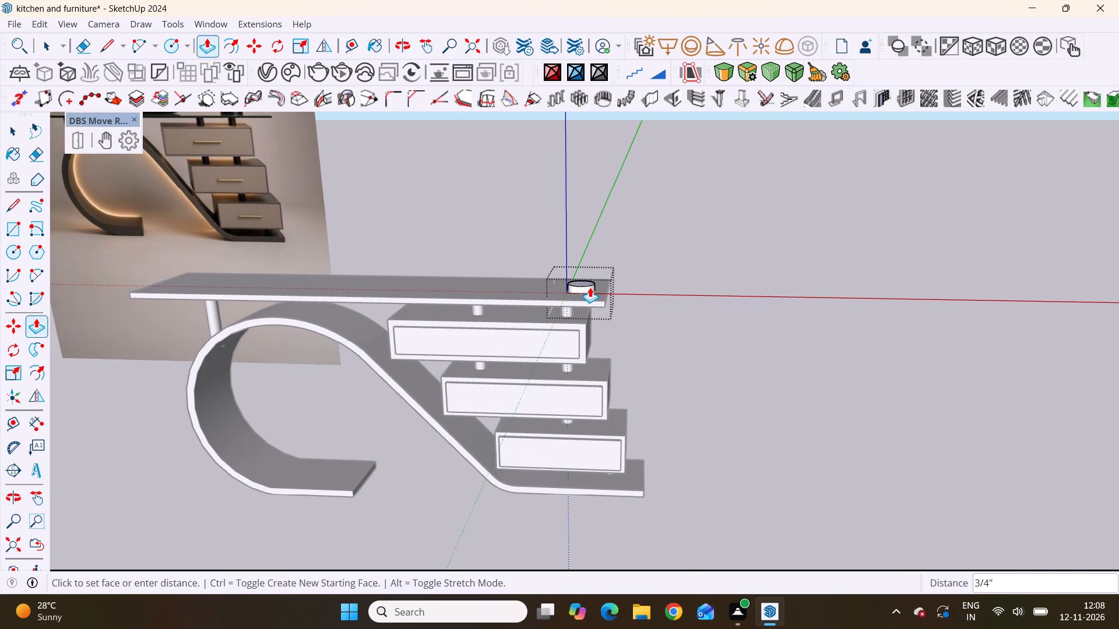
pyautogui.scroll(10, 590, 279)
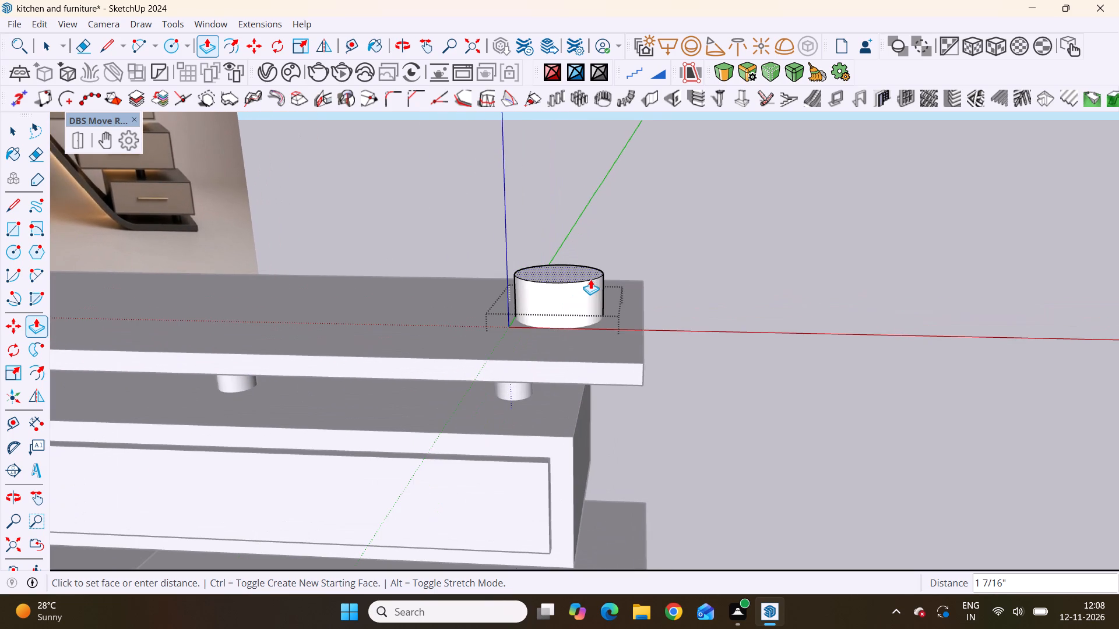
pyautogui.click(590, 295)
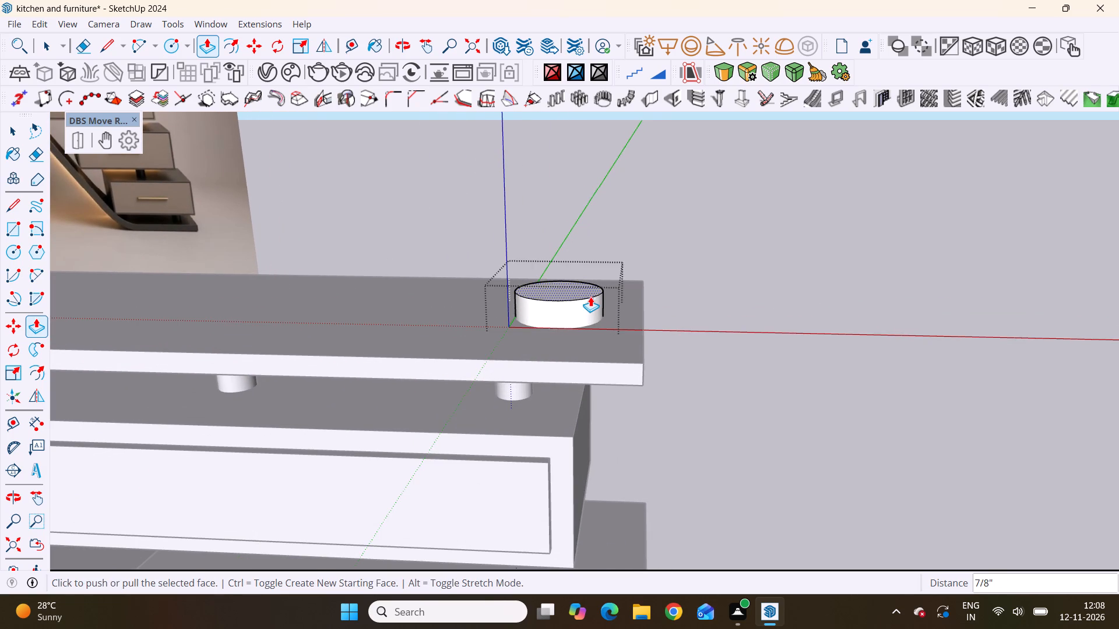
pyautogui.scroll(-10, 642, 286)
pyautogui.scroll(-5, 555, 308)
pyautogui.moveTo(529, 320); pyautogui.dragTo(635, 333, button='middle')
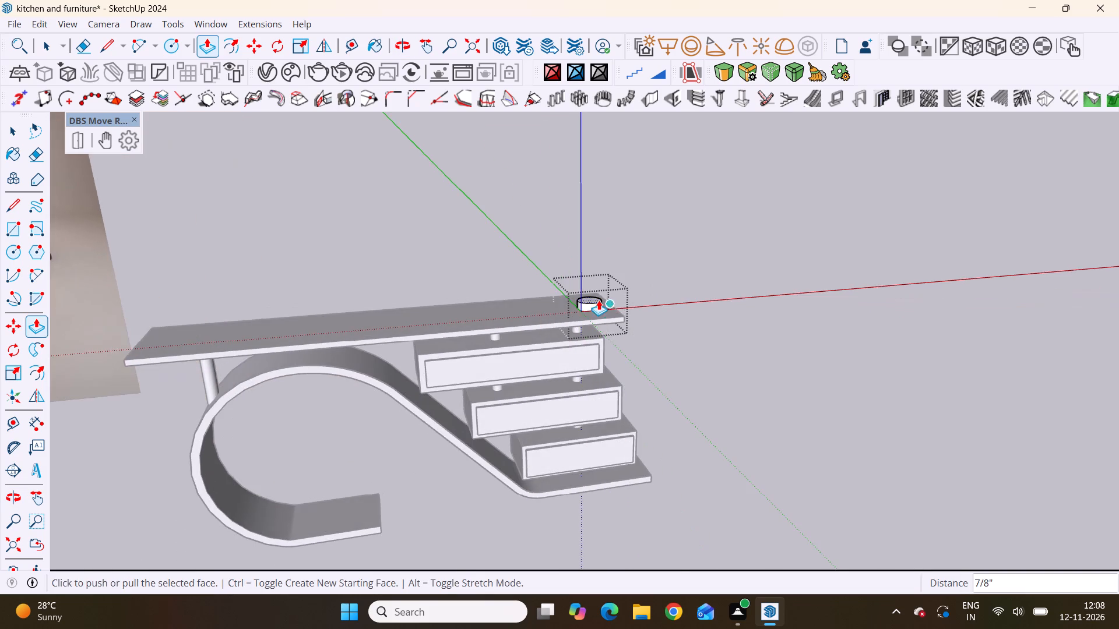
pyautogui.scroll(5, 593, 298)
pyautogui.scroll(-20, 593, 298)
pyautogui.scroll(-1, 593, 298)
pyautogui.moveTo(463, 352); pyautogui.dragTo(434, 355, button='middle')
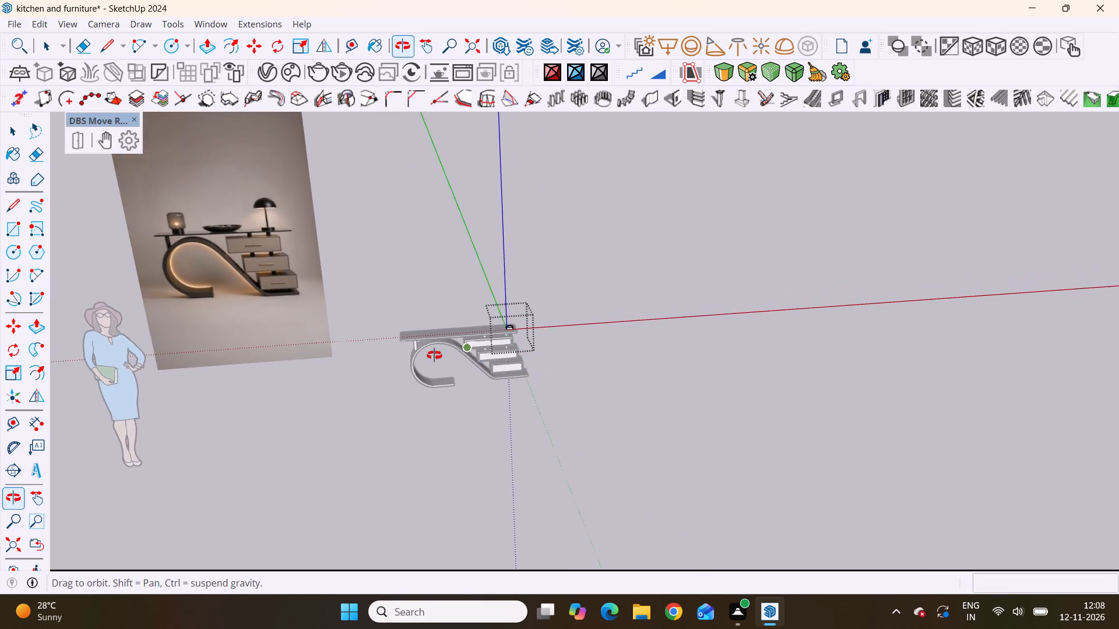
pyautogui.moveTo(434, 355); pyautogui.dragTo(448, 306, button='middle')
pyautogui.scroll(2, 447, 306)
pyautogui.press('space')
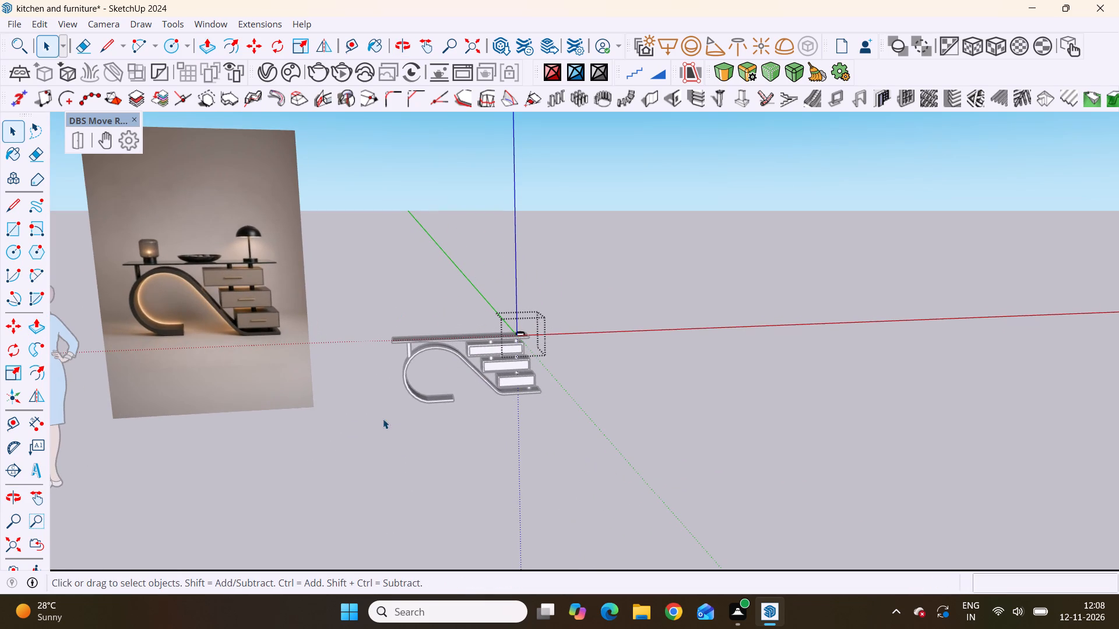
pyautogui.click(659, 285)
# Examine the lamp's round base in the reference photo and compare its proportions with the modelled disc on the tabletop.
pyautogui.scroll(10, 222, 258)
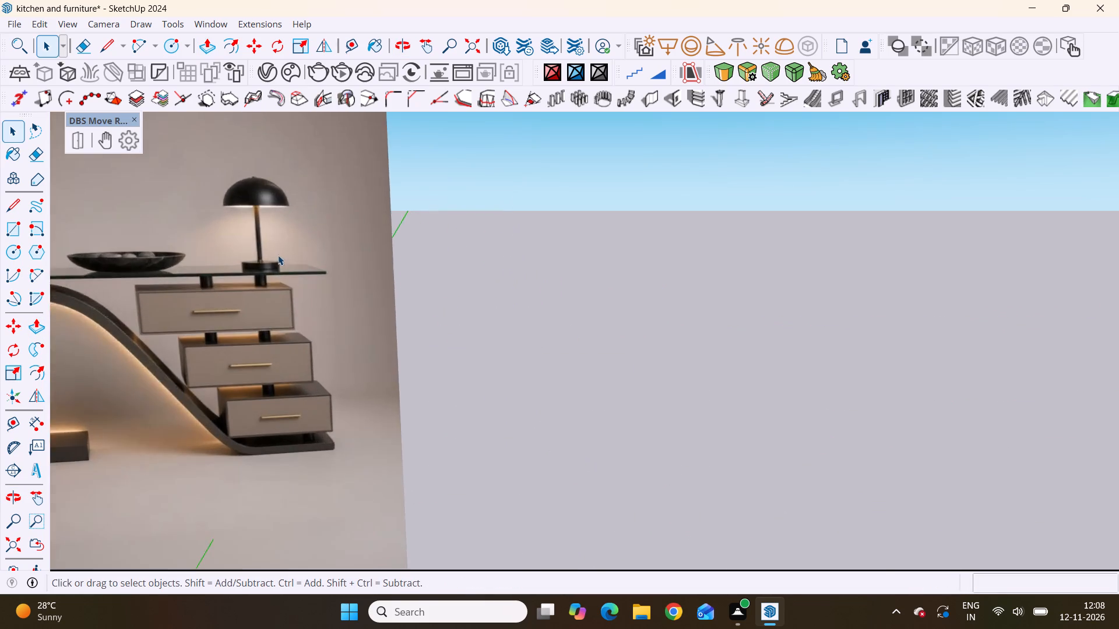
pyautogui.scroll(6, 278, 255)
pyautogui.moveTo(284, 273); pyautogui.dragTo(315, 252, button='middle')
pyautogui.scroll(-6, 335, 241)
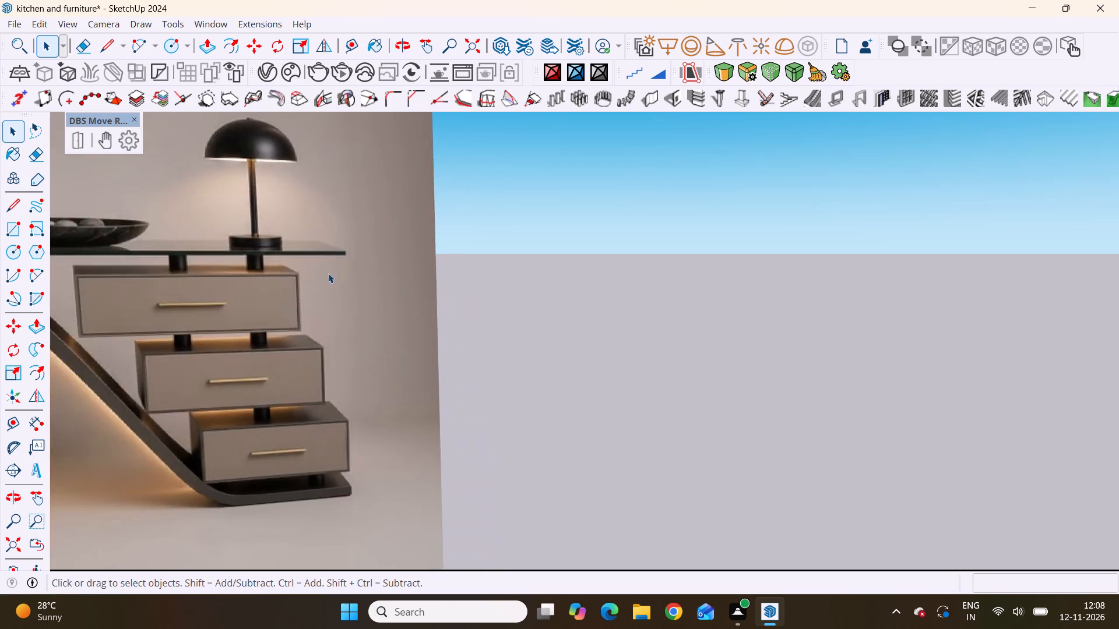
pyautogui.scroll(2, 326, 275)
pyautogui.scroll(-15, 325, 280)
pyautogui.scroll(12, 543, 366)
pyautogui.moveTo(541, 282); pyautogui.dragTo(529, 340, button='middle')
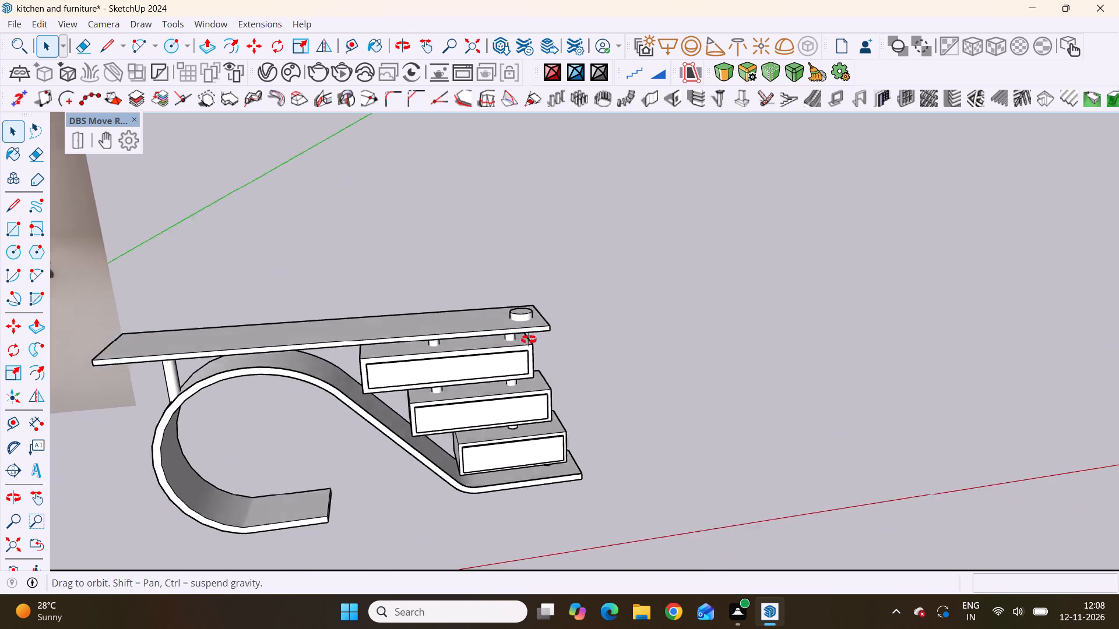
pyautogui.moveTo(529, 340); pyautogui.dragTo(507, 407, button='middle')
pyautogui.scroll(10, 520, 355)
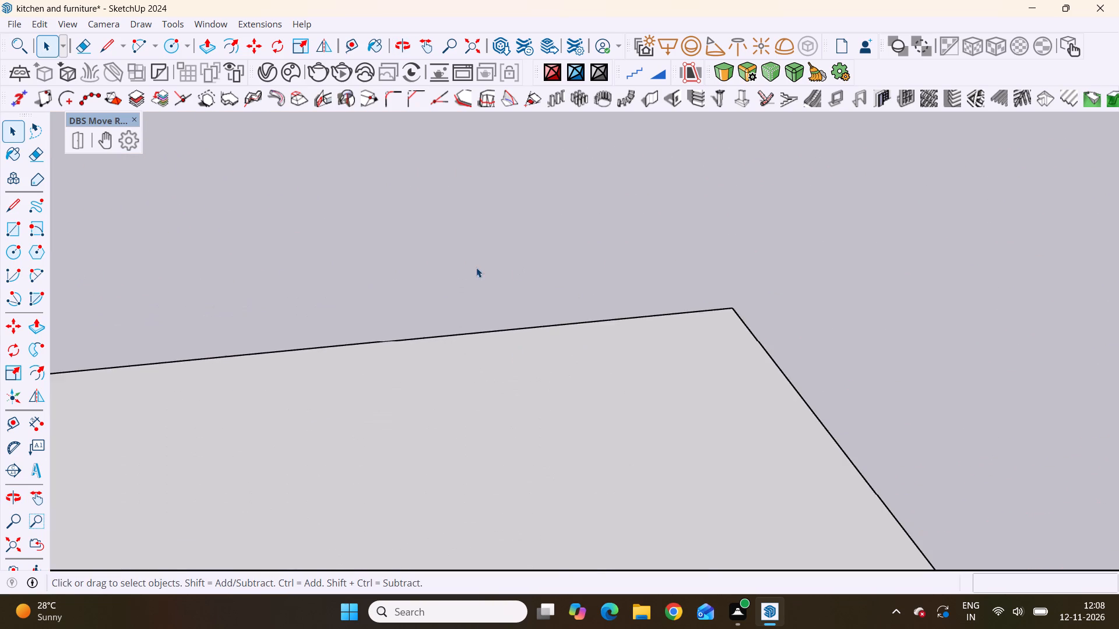
pyautogui.scroll(-7, 476, 267)
pyautogui.scroll(5, 453, 295)
pyautogui.scroll(4, 533, 296)
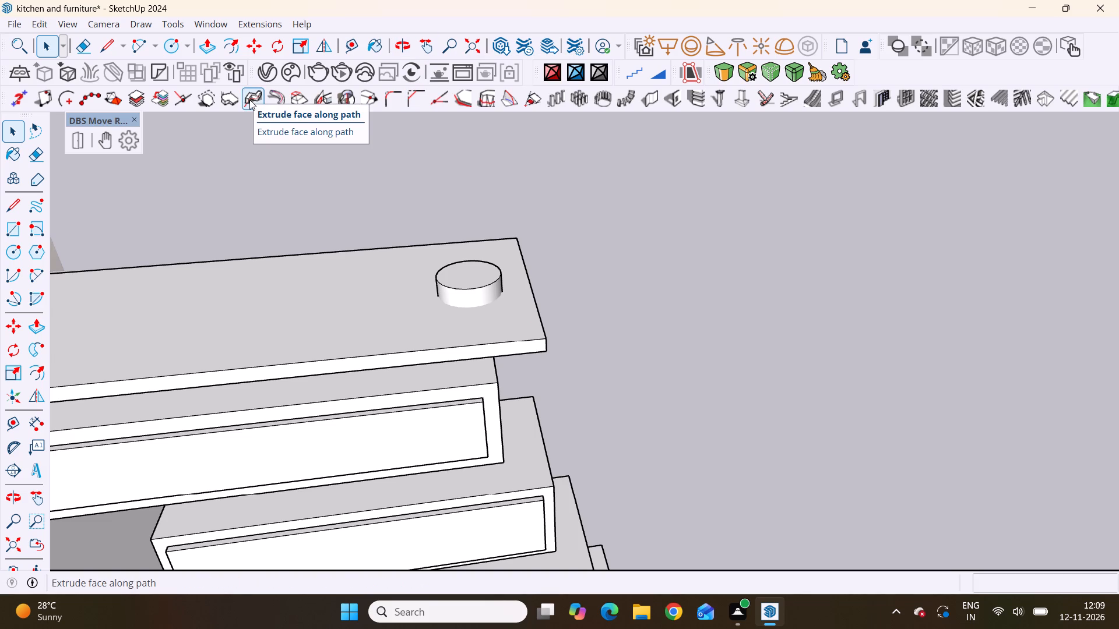
# Examine where the lamp's stem meets its round base in the reference photo.
pyautogui.scroll(-6, 383, 154)
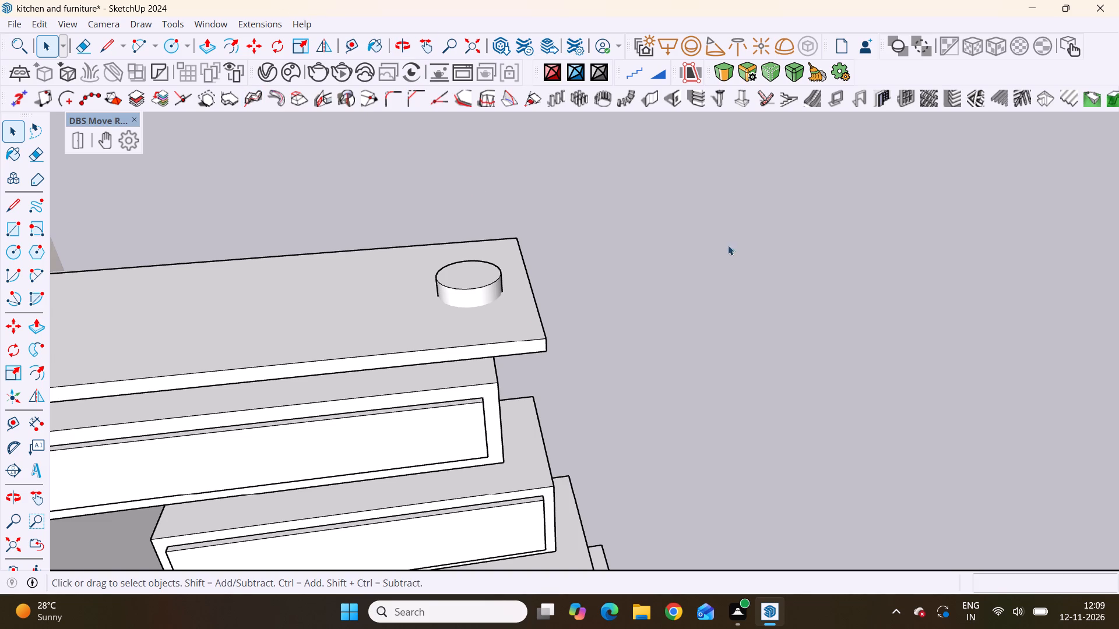
pyautogui.scroll(-20, 728, 245)
pyautogui.scroll(1, 642, 379)
pyautogui.scroll(-14, 618, 570)
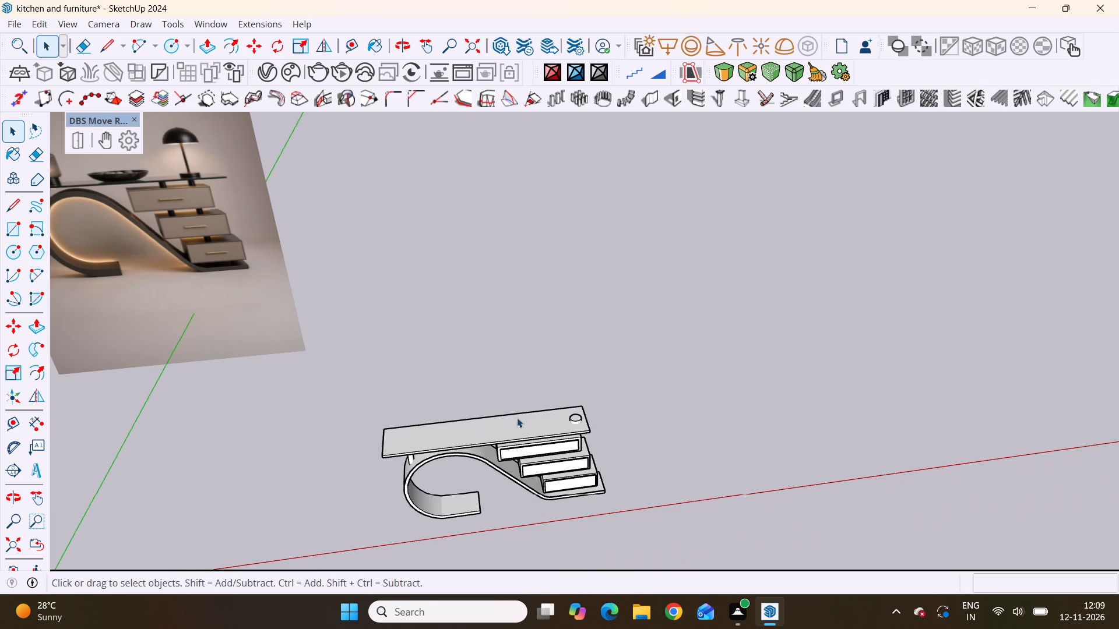
pyautogui.moveTo(622, 430); pyautogui.dragTo(585, 354, button='middle')
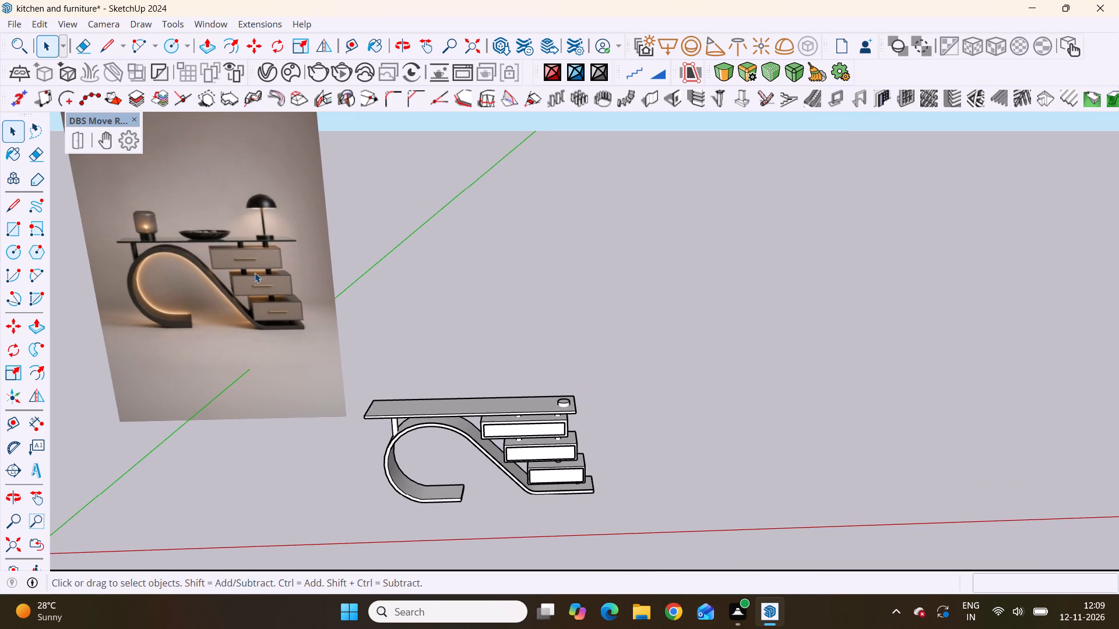
pyautogui.scroll(5, 245, 255)
pyautogui.scroll(-8, 245, 255)
pyautogui.moveTo(249, 246); pyautogui.dragTo(234, 225, button='middle')
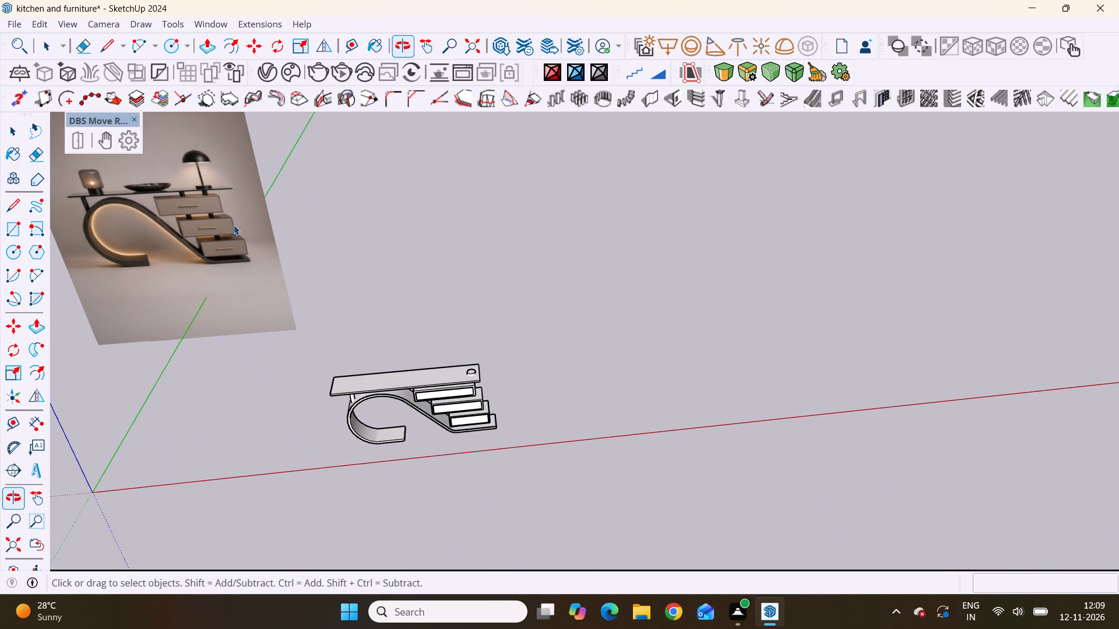
pyautogui.moveTo(234, 225); pyautogui.dragTo(276, 319, button='middle')
pyautogui.scroll(11, 180, 161)
pyautogui.scroll(11, 240, 207)
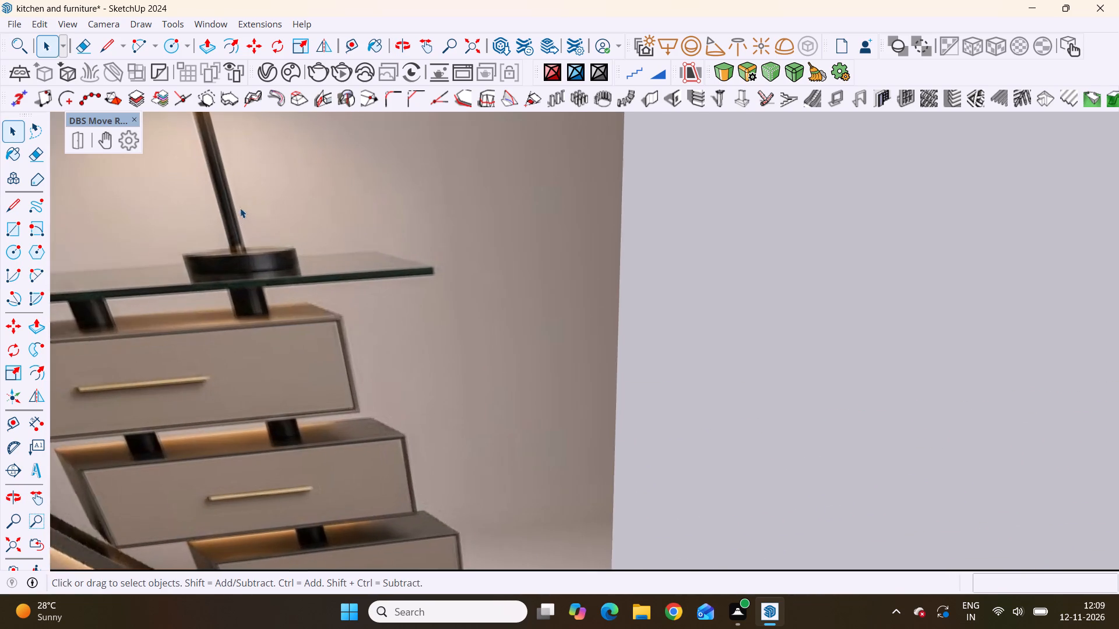
pyautogui.scroll(3, 242, 220)
pyautogui.scroll(-20, 242, 220)
pyautogui.scroll(-2, 242, 220)
pyautogui.scroll(-8, 332, 292)
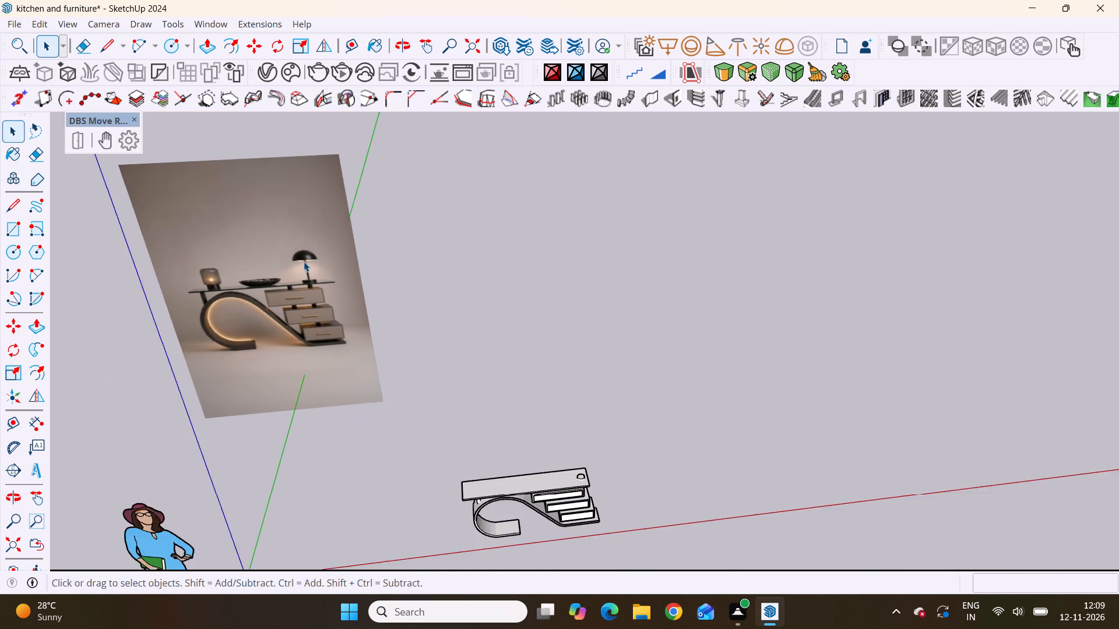
pyautogui.scroll(-2, 304, 262)
# Select the round lamp base group on the tabletop.
pyautogui.scroll(20, 507, 452)
pyautogui.scroll(6, 507, 452)
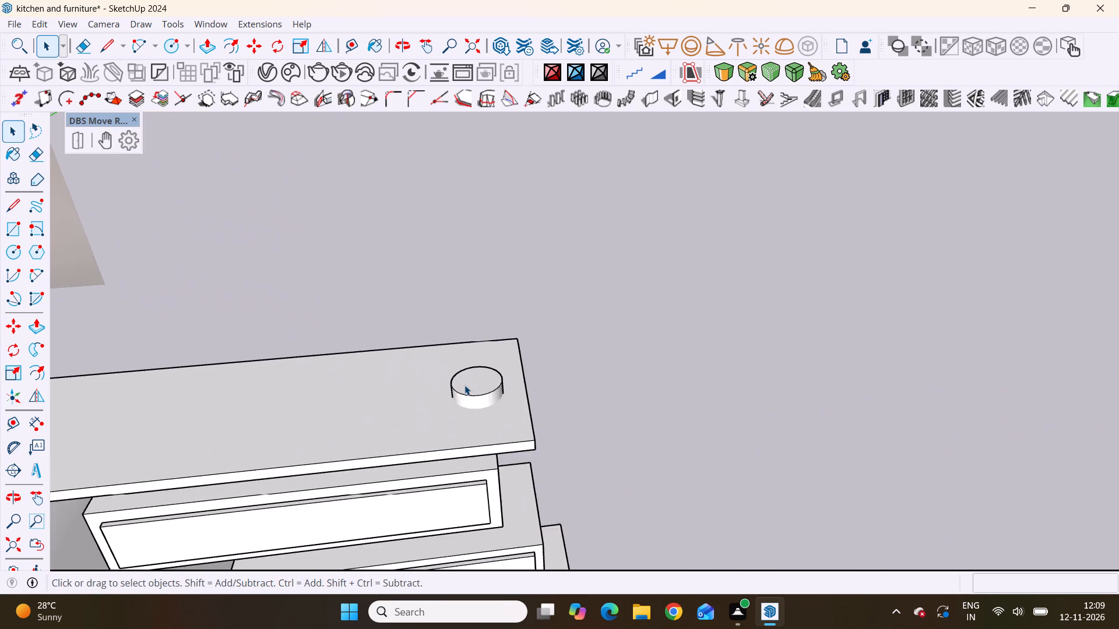
pyautogui.scroll(5, 465, 385)
pyautogui.moveTo(451, 394); pyautogui.dragTo(689, 274, button='middle')
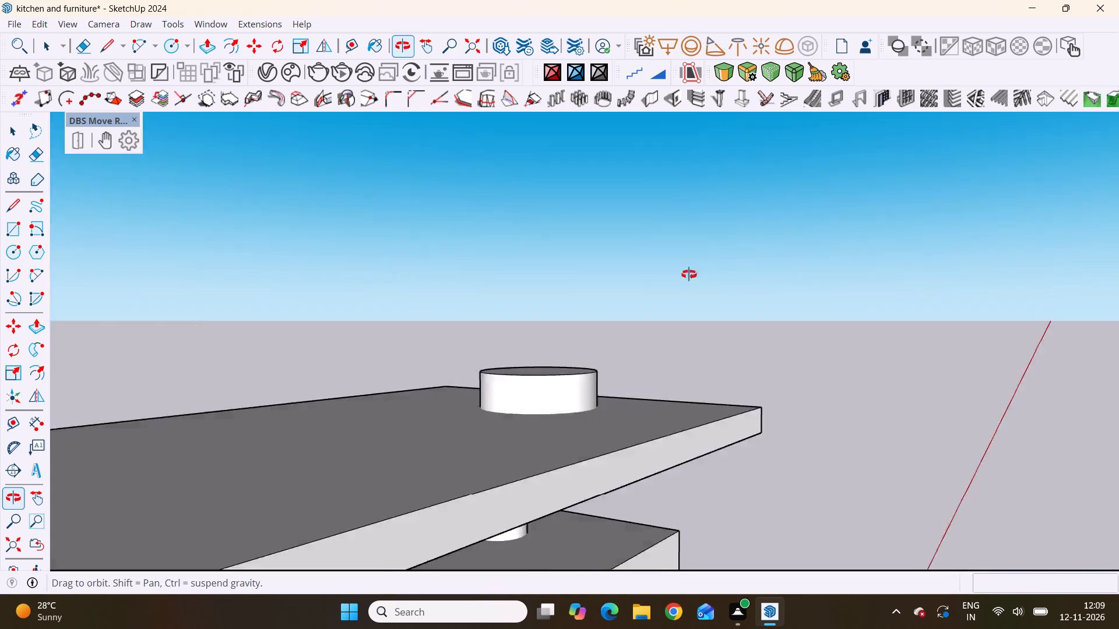
pyautogui.moveTo(689, 274); pyautogui.dragTo(559, 488, button='middle')
pyautogui.scroll(1, 560, 497)
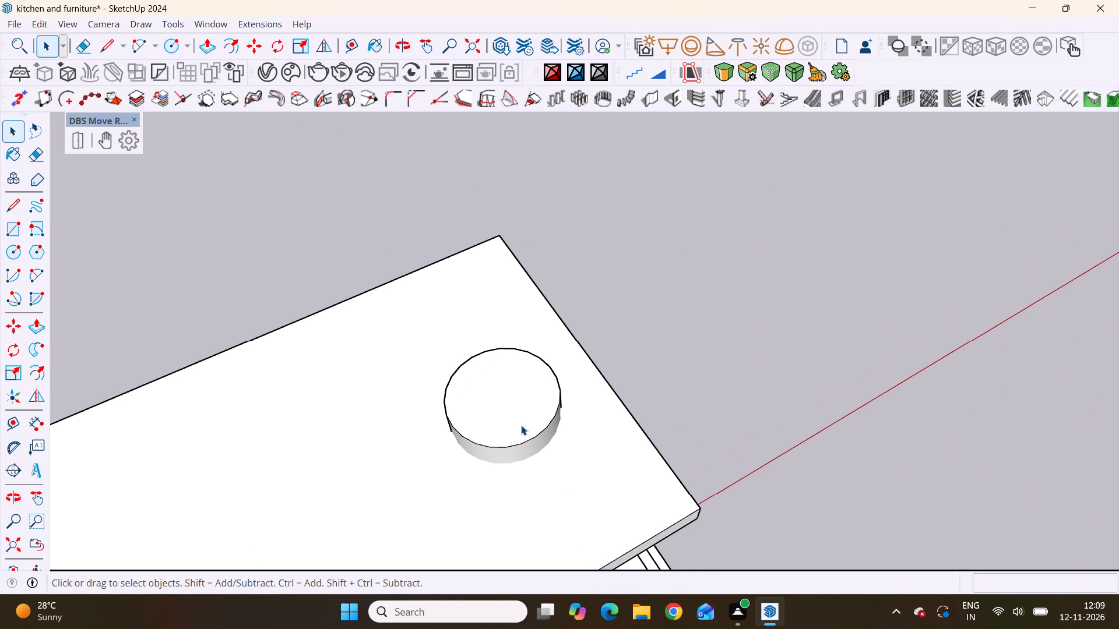
pyautogui.click(520, 425)
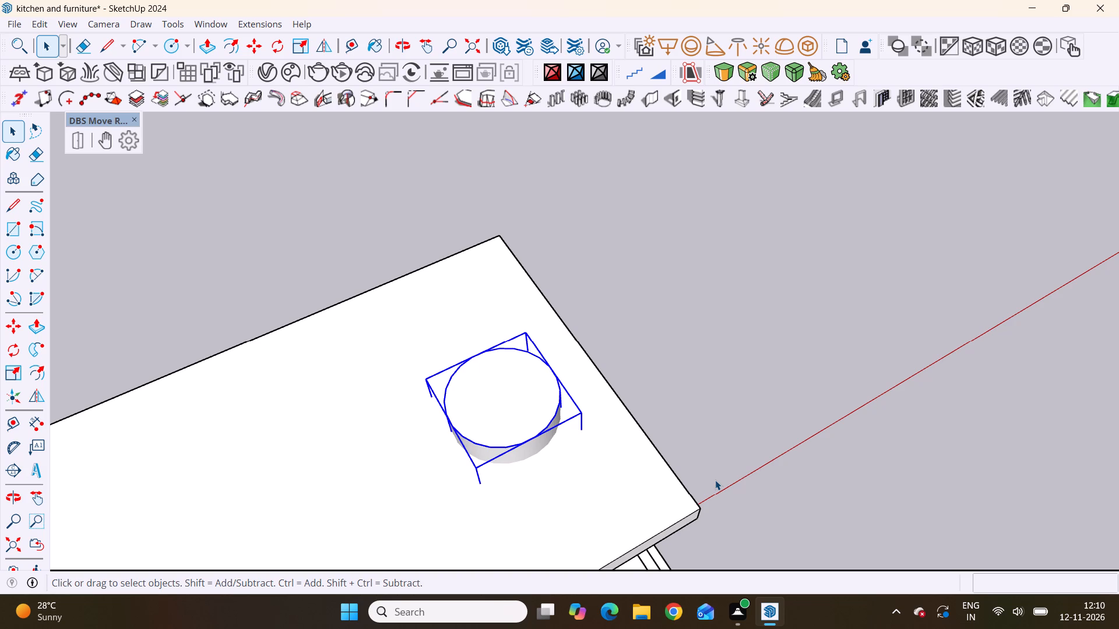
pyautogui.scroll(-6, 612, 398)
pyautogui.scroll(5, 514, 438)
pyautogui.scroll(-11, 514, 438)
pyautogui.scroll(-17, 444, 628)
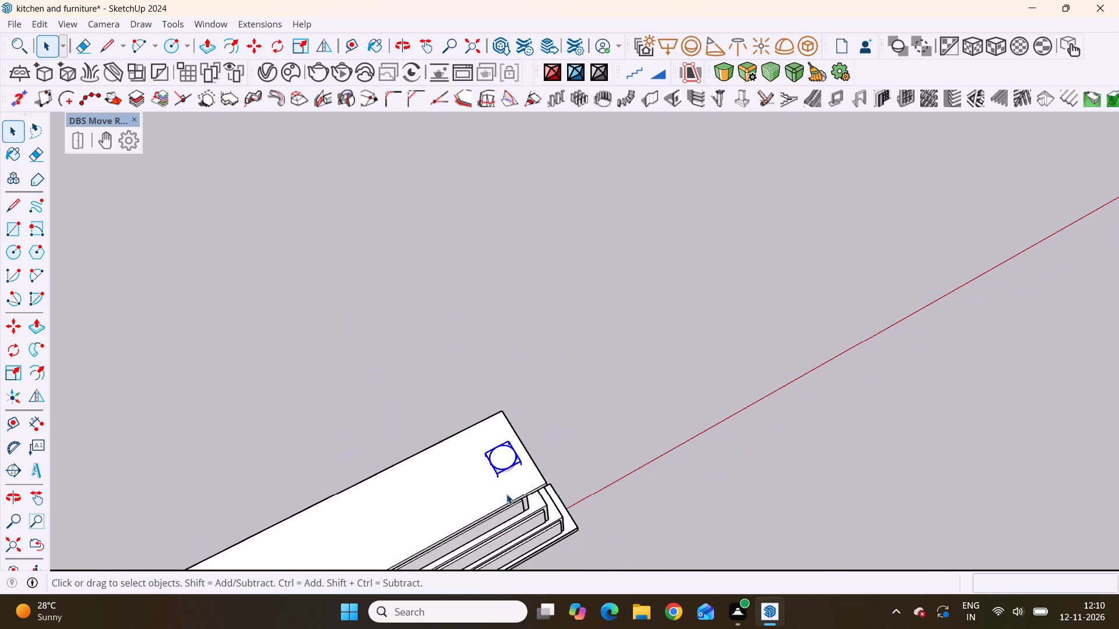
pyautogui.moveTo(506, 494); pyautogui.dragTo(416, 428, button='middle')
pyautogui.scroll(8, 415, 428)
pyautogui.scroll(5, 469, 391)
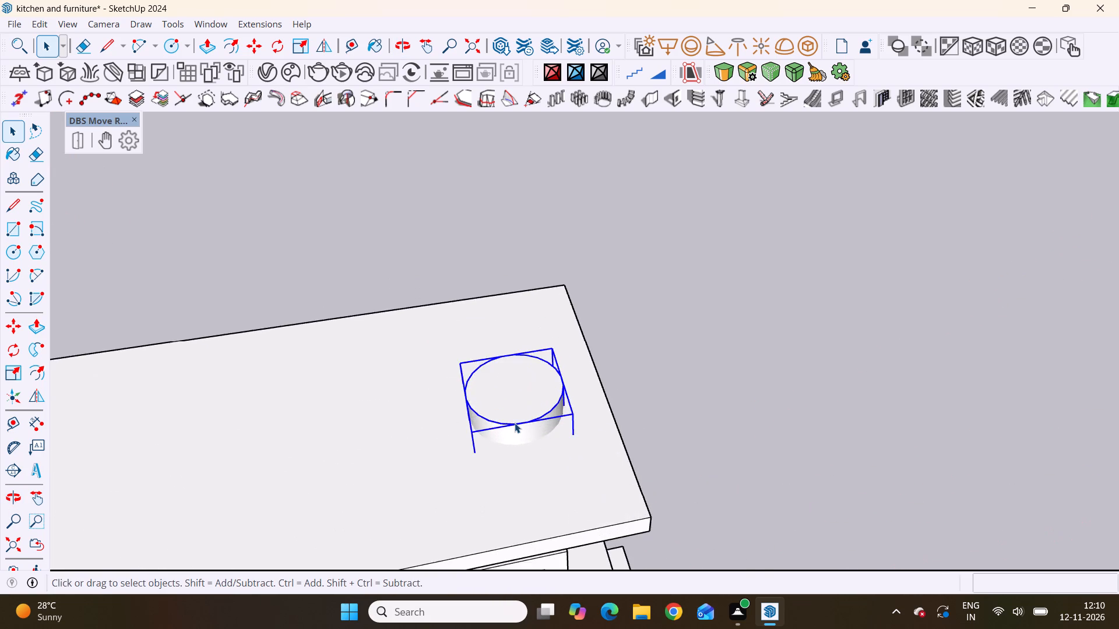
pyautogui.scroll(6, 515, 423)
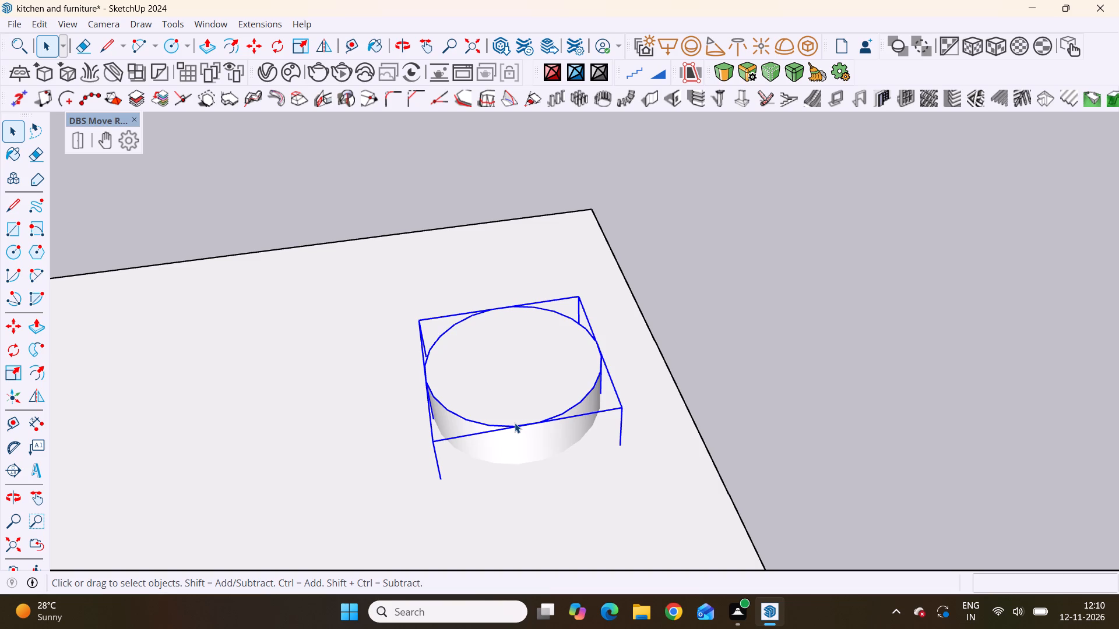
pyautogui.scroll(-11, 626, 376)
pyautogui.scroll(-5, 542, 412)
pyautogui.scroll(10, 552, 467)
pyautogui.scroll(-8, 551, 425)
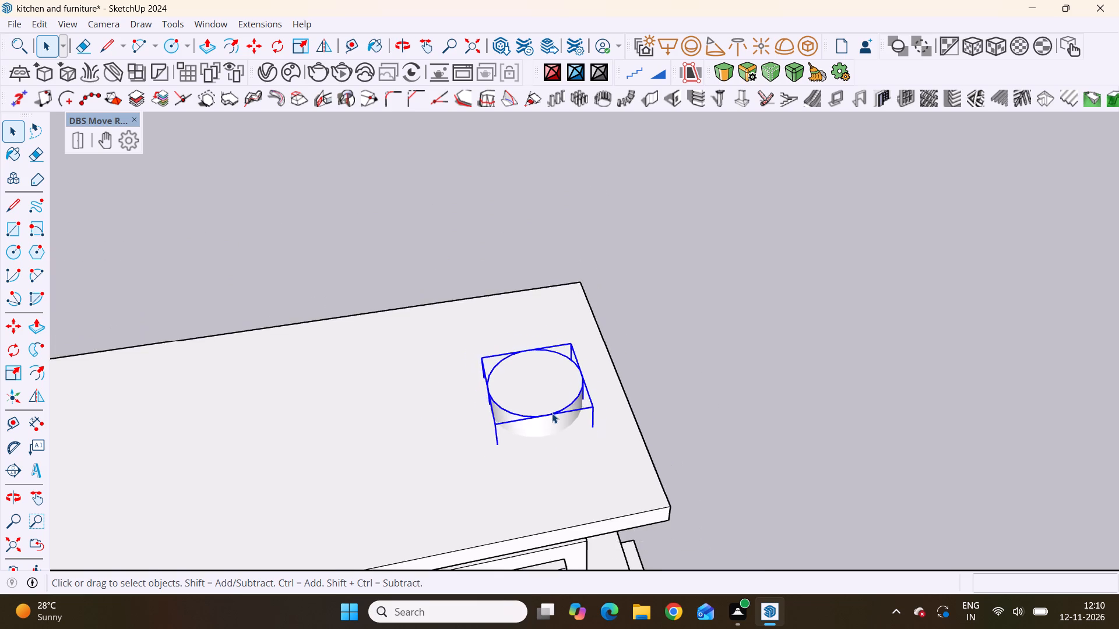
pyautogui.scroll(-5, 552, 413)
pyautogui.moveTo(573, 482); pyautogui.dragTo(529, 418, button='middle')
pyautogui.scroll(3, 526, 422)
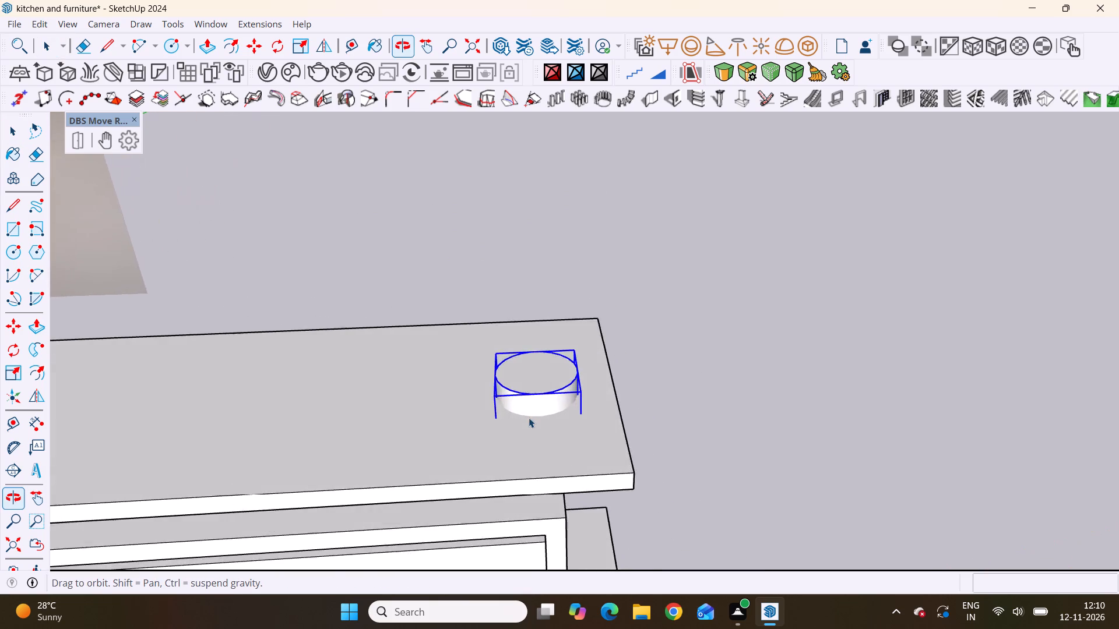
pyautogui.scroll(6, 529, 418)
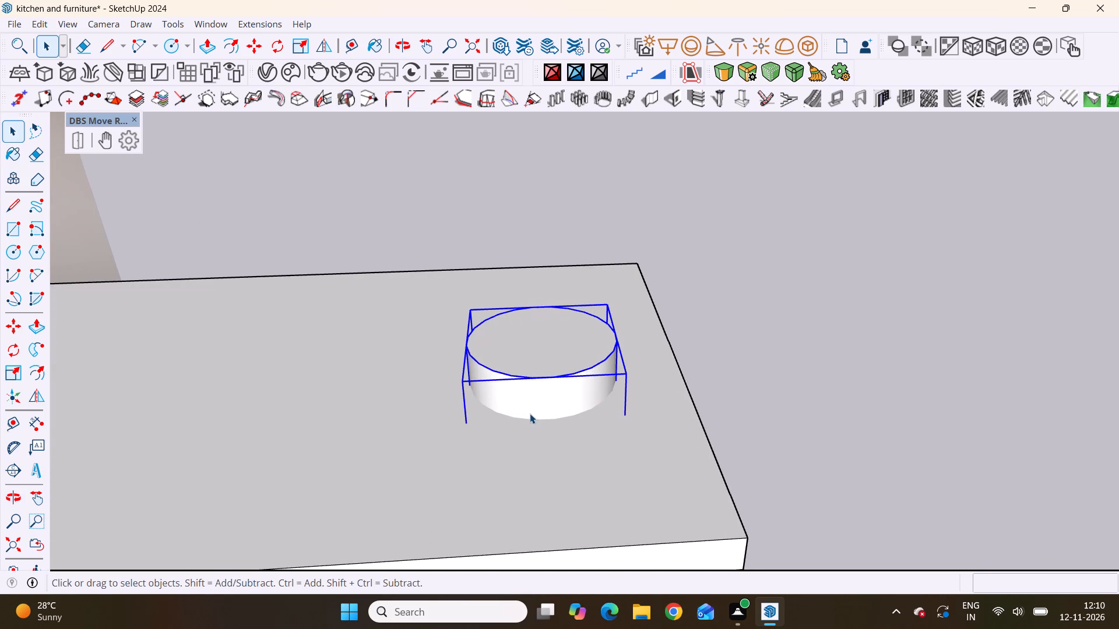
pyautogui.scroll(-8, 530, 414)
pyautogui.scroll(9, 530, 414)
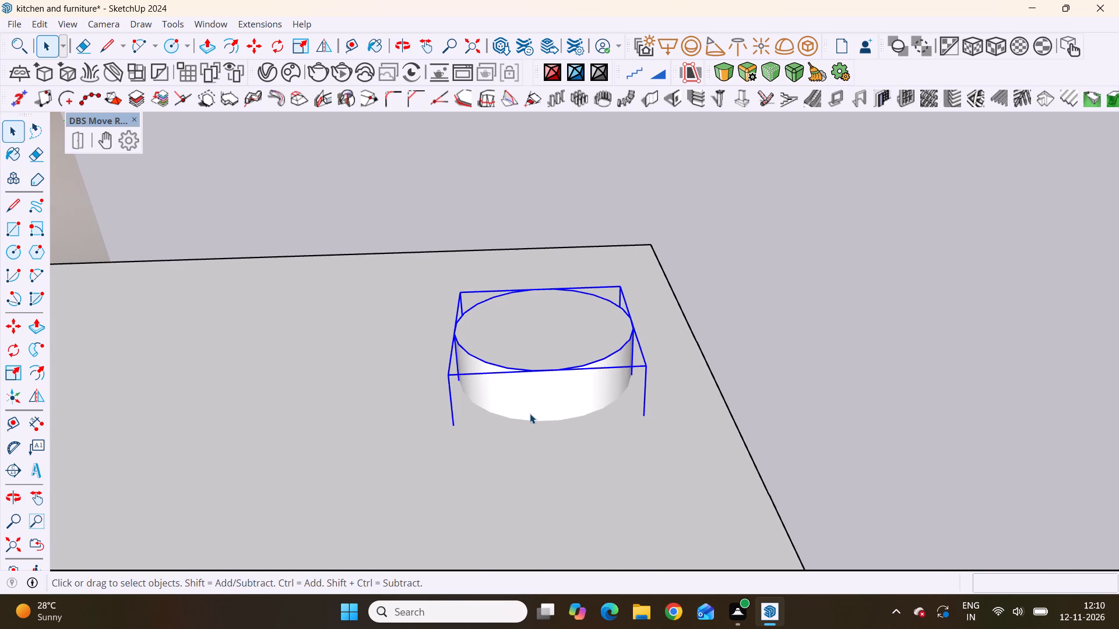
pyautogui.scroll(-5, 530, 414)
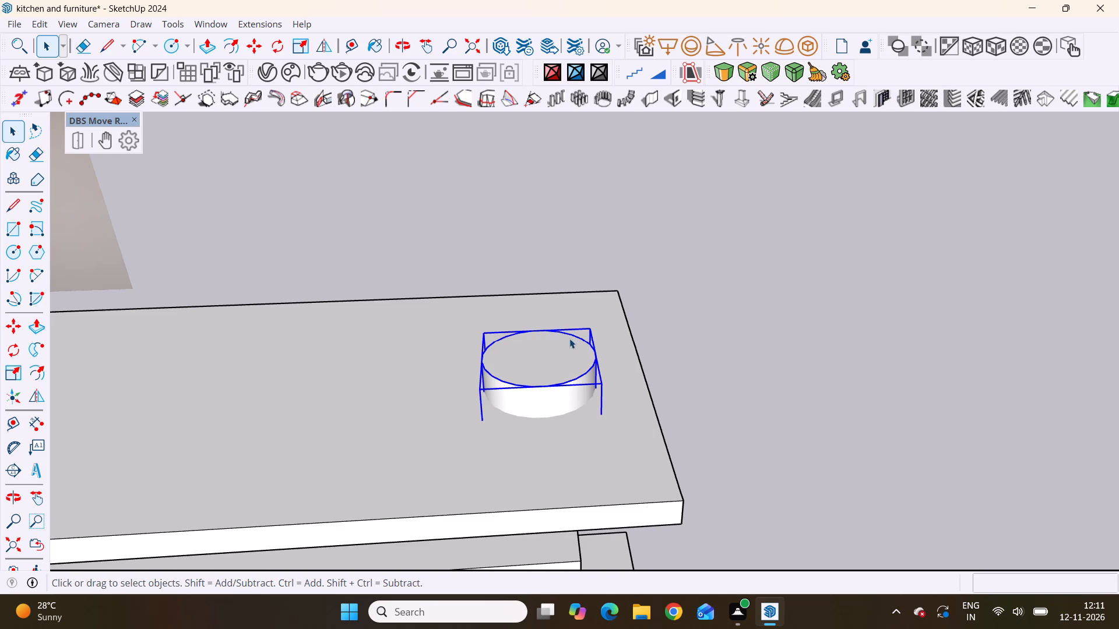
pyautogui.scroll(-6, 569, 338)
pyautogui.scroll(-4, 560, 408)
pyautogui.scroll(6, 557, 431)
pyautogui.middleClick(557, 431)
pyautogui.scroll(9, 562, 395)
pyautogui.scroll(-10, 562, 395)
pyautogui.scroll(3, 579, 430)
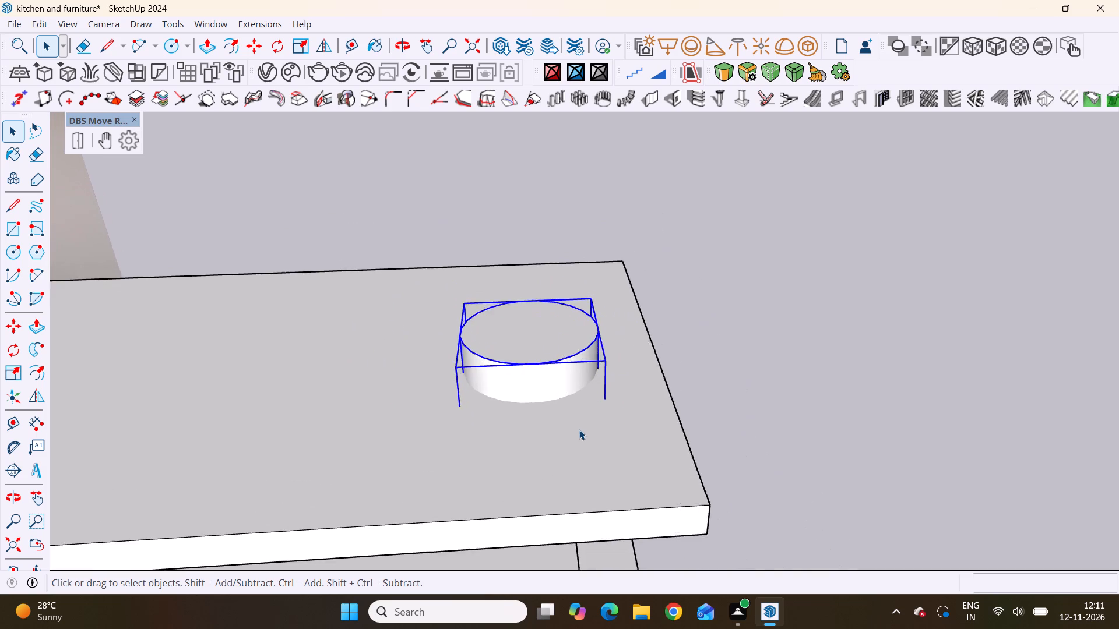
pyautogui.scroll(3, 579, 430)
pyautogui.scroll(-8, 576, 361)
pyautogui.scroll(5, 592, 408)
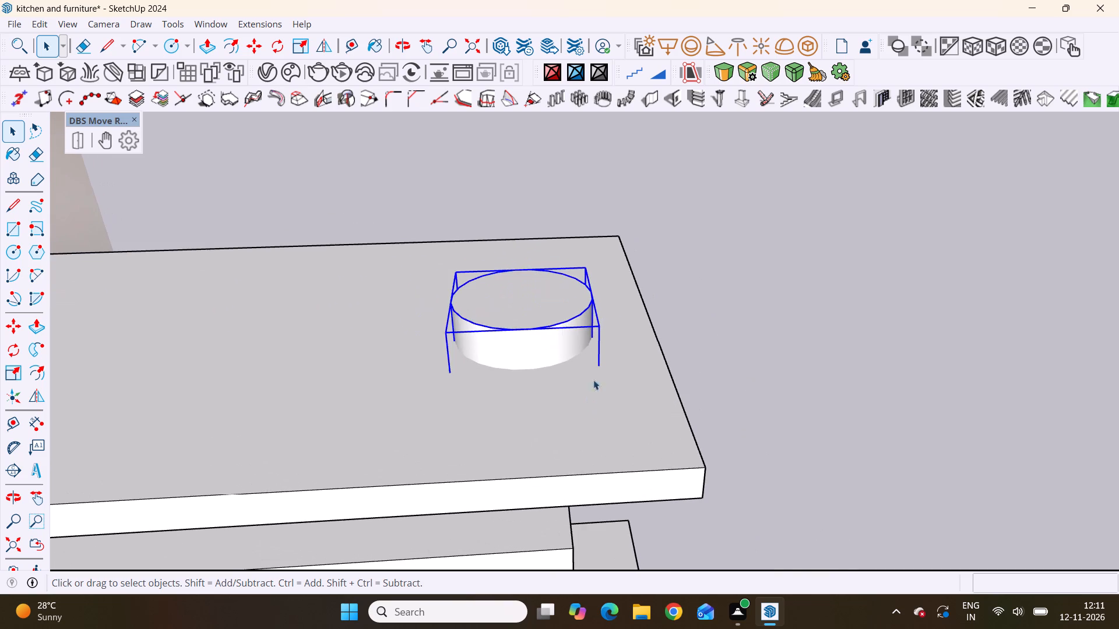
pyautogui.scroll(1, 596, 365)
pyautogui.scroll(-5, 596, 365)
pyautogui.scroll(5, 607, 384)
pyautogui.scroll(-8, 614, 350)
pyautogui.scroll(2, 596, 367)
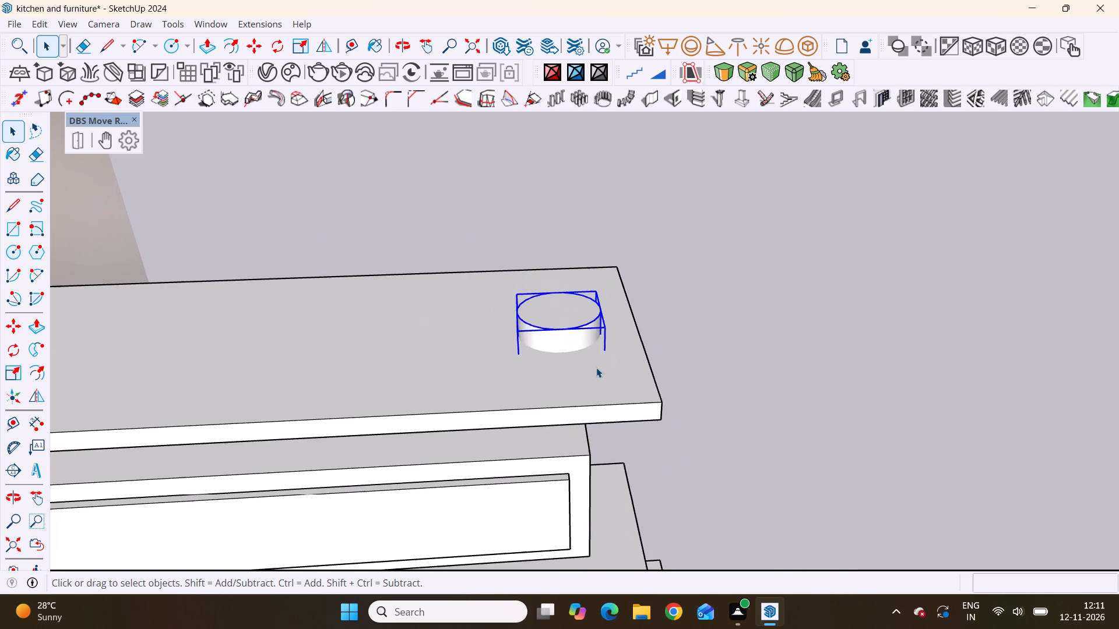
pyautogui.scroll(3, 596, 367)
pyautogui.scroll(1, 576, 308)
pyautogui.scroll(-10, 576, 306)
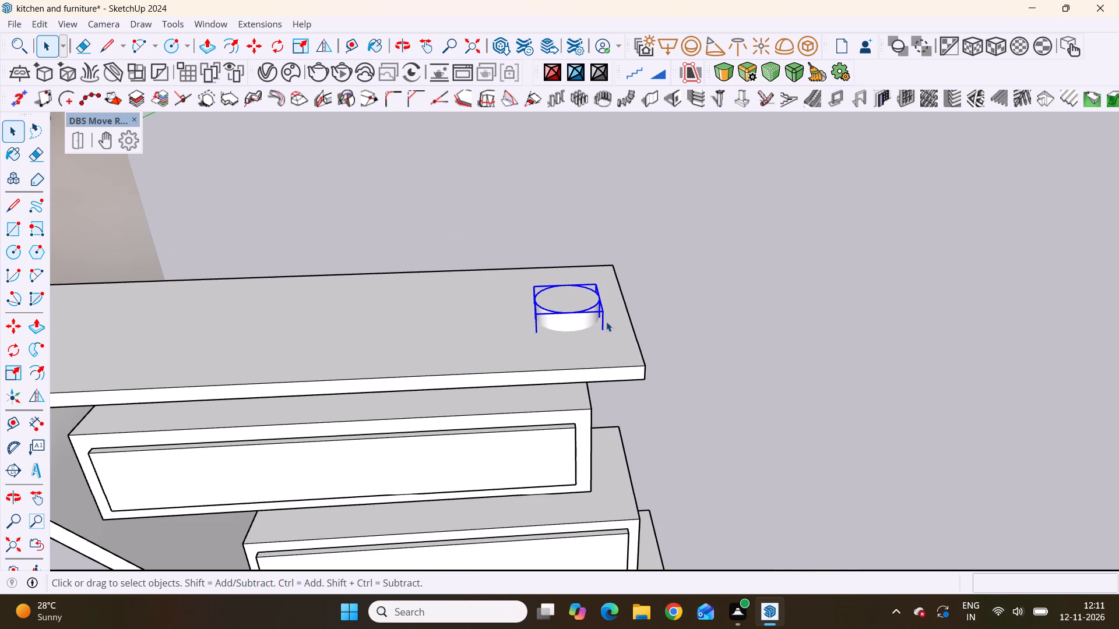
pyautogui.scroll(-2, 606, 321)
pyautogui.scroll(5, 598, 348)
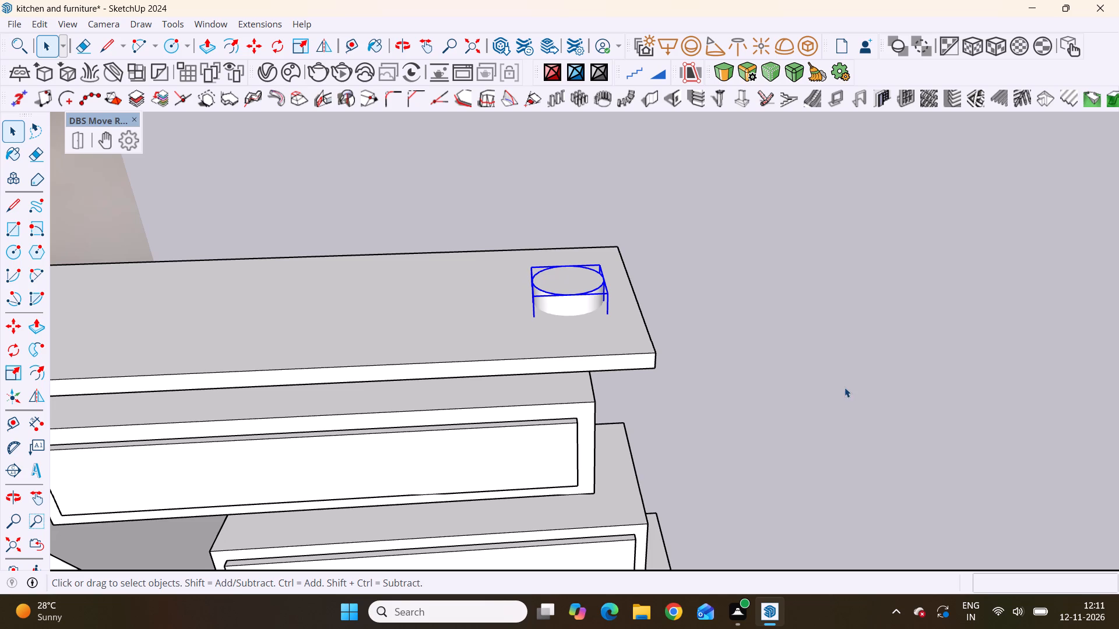
# Examine the round lamp base from several angles against the drawer-side end of the tabletop.
pyautogui.scroll(4, 520, 316)
pyautogui.scroll(-4, 664, 279)
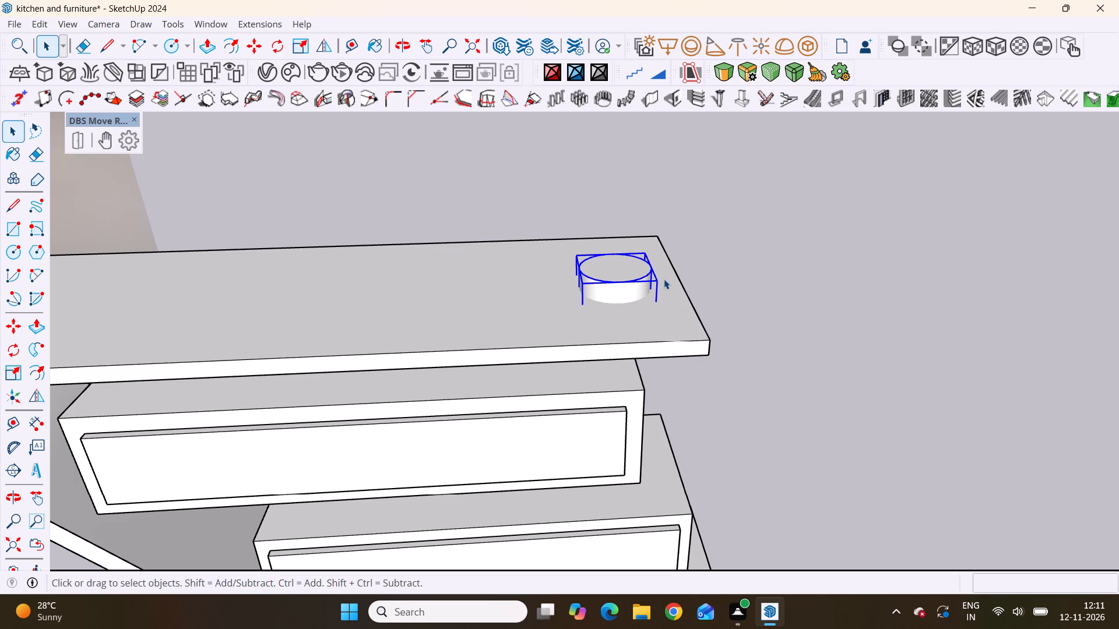
pyautogui.scroll(-4, 629, 323)
pyautogui.scroll(4, 631, 259)
pyautogui.scroll(-6, 631, 259)
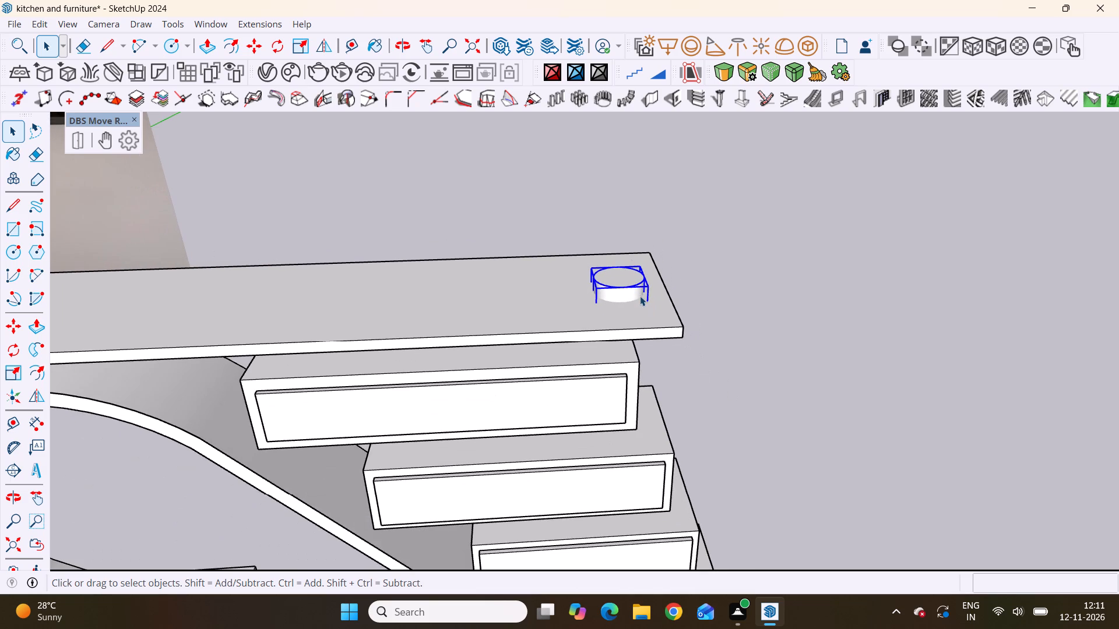
pyautogui.scroll(3, 630, 298)
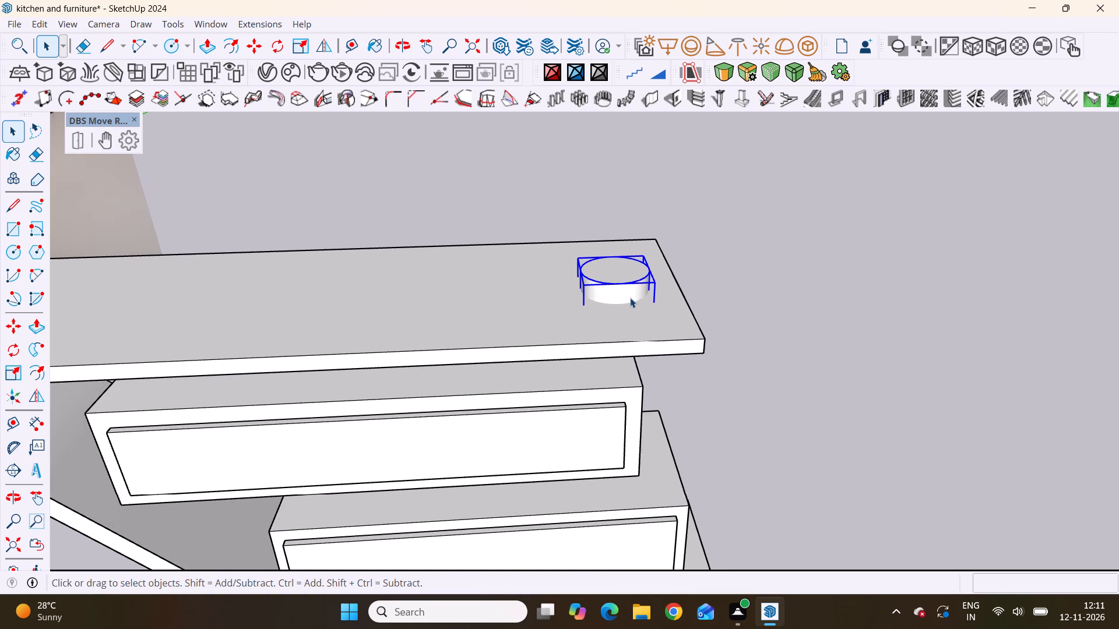
pyautogui.moveTo(632, 278); pyautogui.dragTo(621, 328, button='middle')
pyautogui.scroll(3, 717, 262)
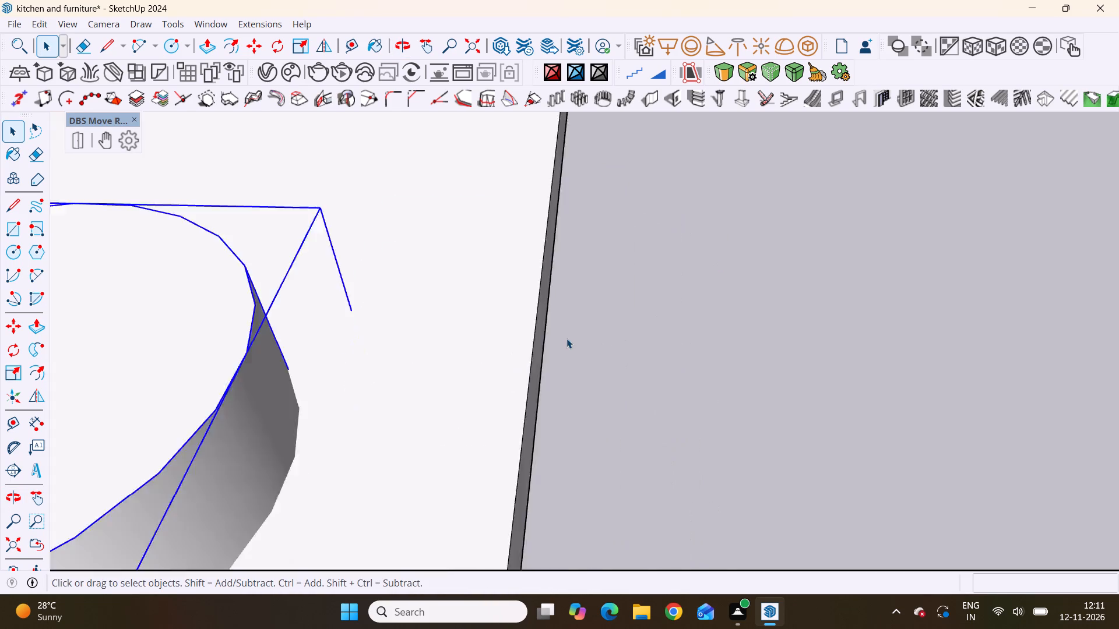
pyautogui.scroll(1, 566, 338)
pyautogui.scroll(-4, 614, 294)
pyautogui.scroll(1, 629, 288)
pyautogui.scroll(-3, 629, 288)
pyautogui.scroll(4, 588, 293)
# Delete the round lamp base group from the tabletop.
pyautogui.press('space')
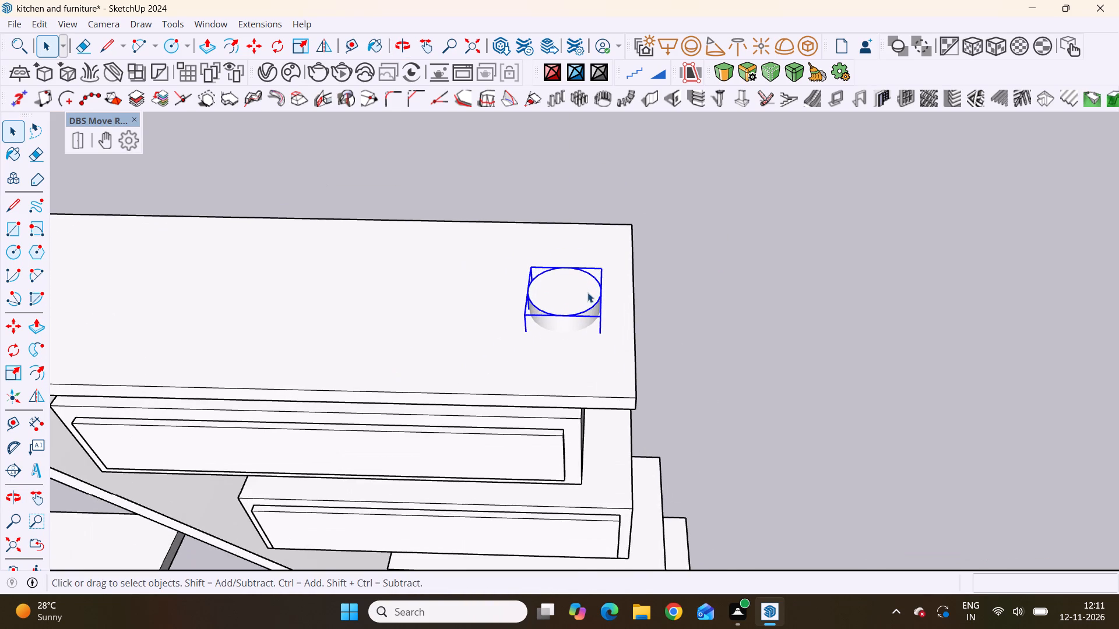
pyautogui.click(696, 295)
pyautogui.scroll(3, 545, 333)
pyautogui.moveTo(548, 319); pyautogui.dragTo(545, 338, button='middle')
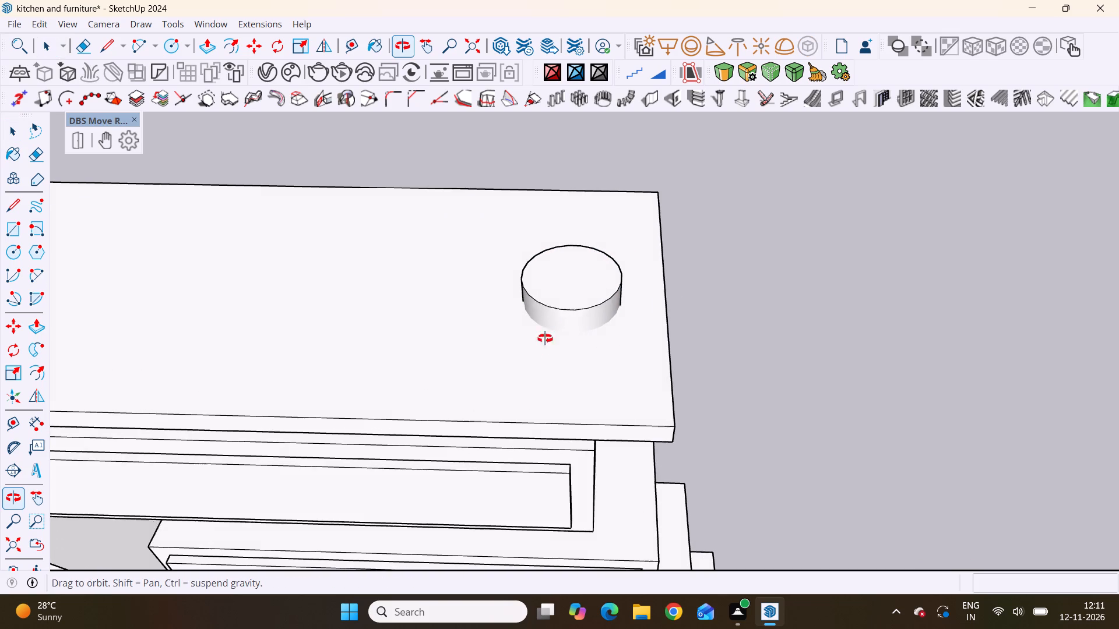
pyautogui.moveTo(545, 338); pyautogui.dragTo(579, 373, button='middle')
pyautogui.click(741, 263)
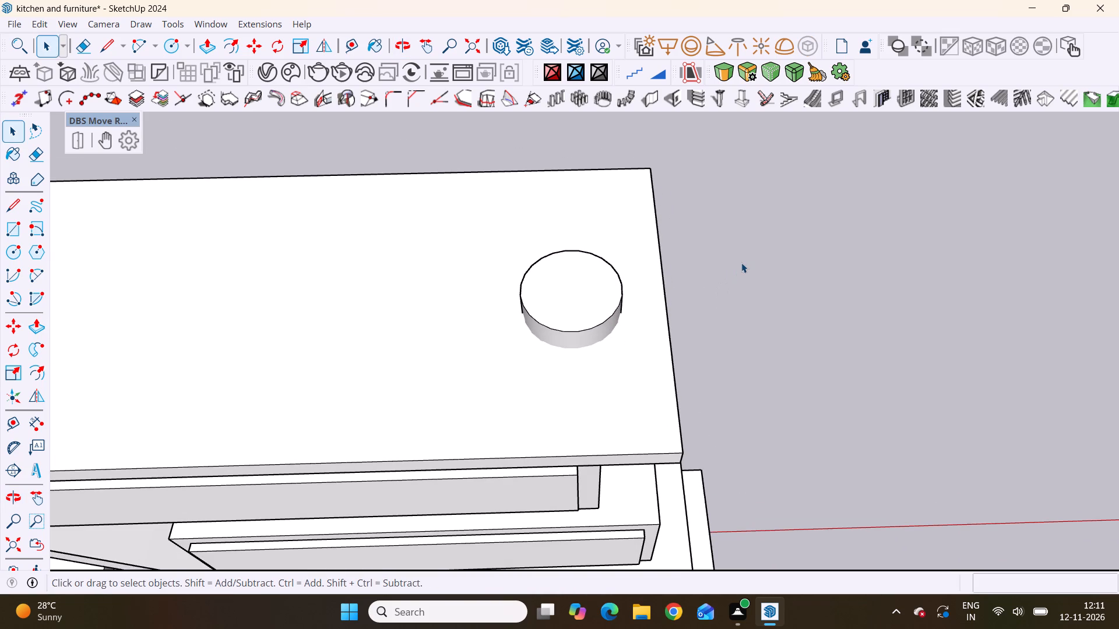
pyautogui.click(614, 318)
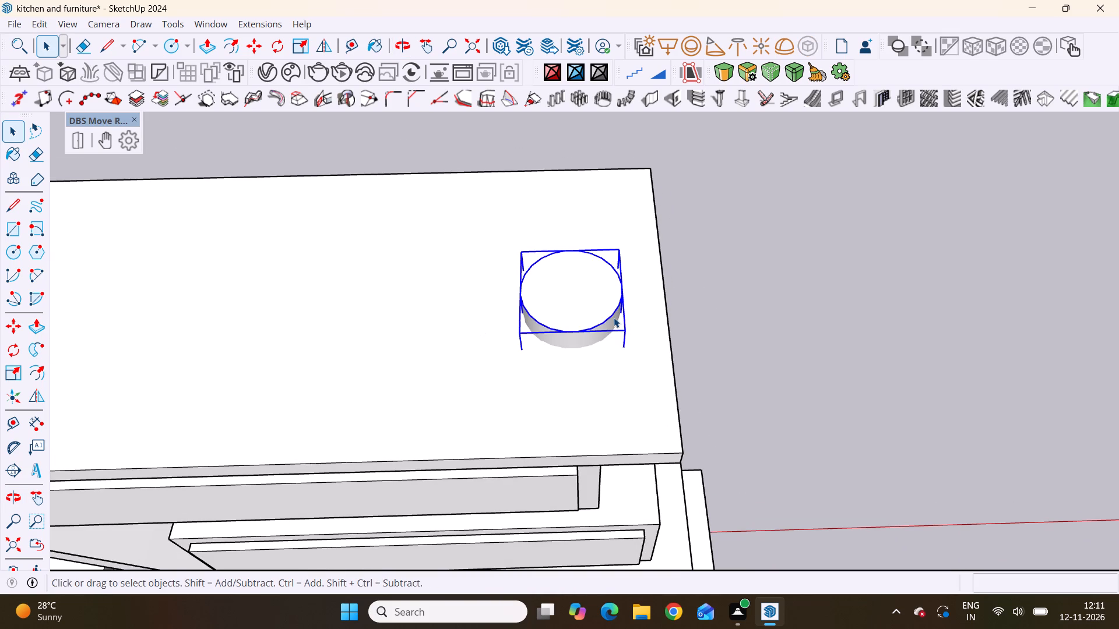
pyautogui.press('Delete')
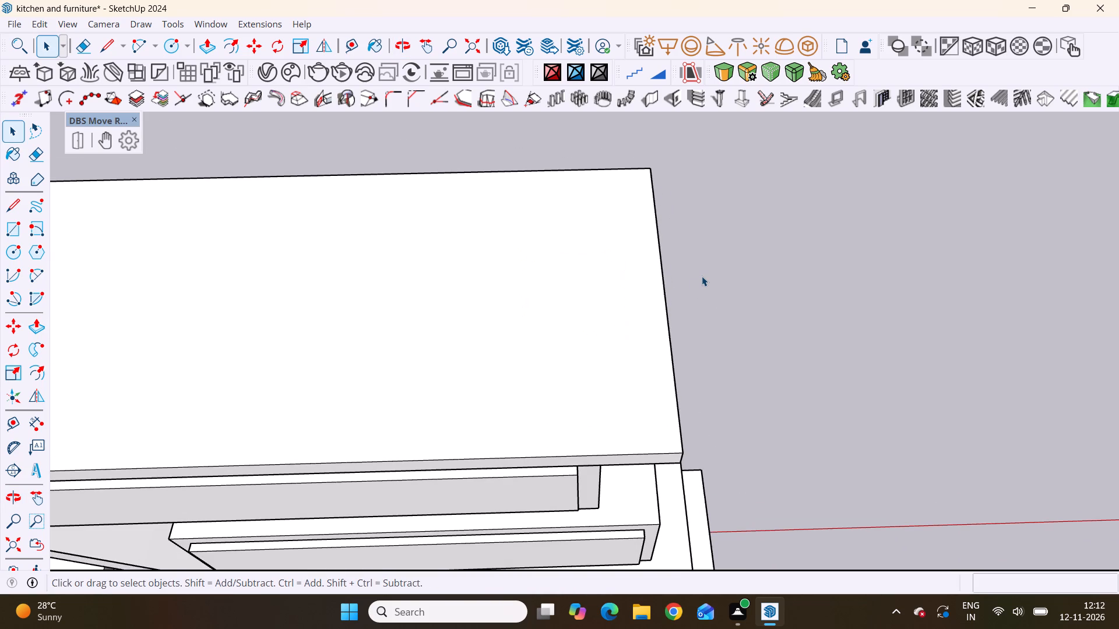
# Open the console table's group for editing and select the tabletop's upper face.
pyautogui.scroll(-5, 654, 288)
pyautogui.scroll(2, 605, 335)
pyautogui.scroll(-10, 605, 335)
pyautogui.moveTo(606, 347); pyautogui.dragTo(566, 320, button='middle')
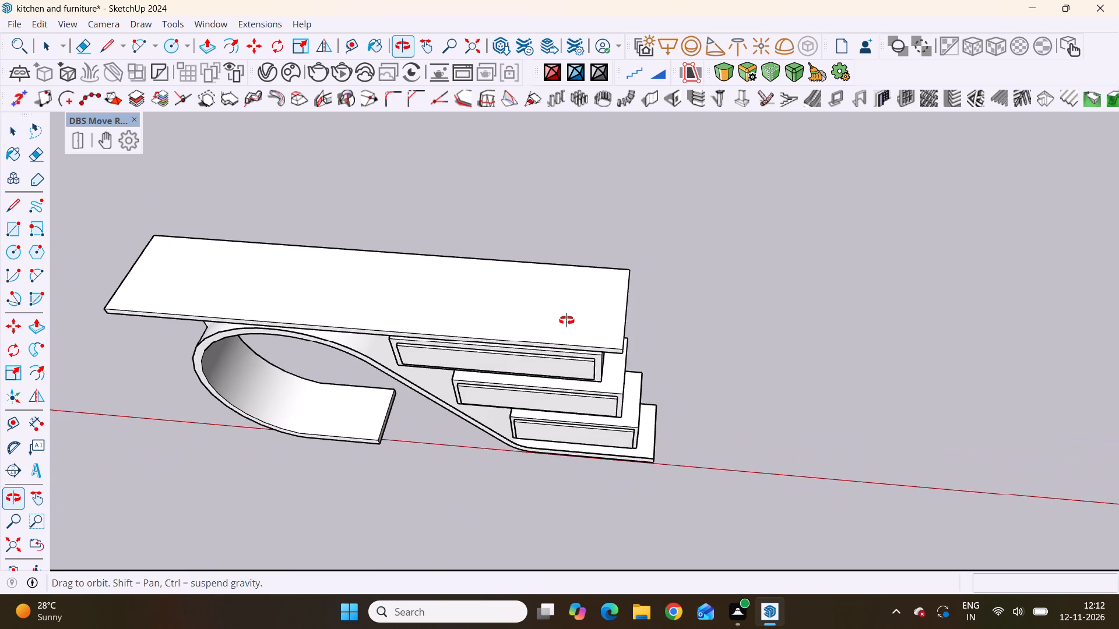
pyautogui.moveTo(566, 320); pyautogui.dragTo(575, 319, button='middle')
pyautogui.scroll(4, 569, 319)
pyautogui.scroll(-6, 624, 284)
pyautogui.moveTo(624, 293); pyautogui.dragTo(643, 272, button='middle')
pyautogui.scroll(5, 643, 272)
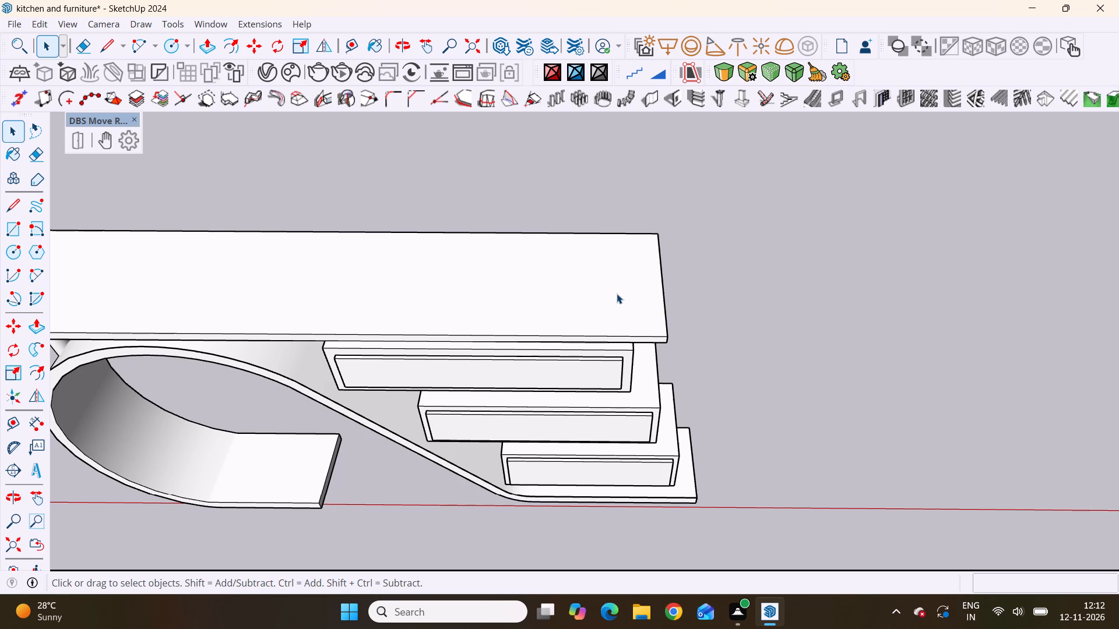
pyautogui.click(618, 292)
pyautogui.click(618, 292)
pyautogui.scroll(-4, 703, 285)
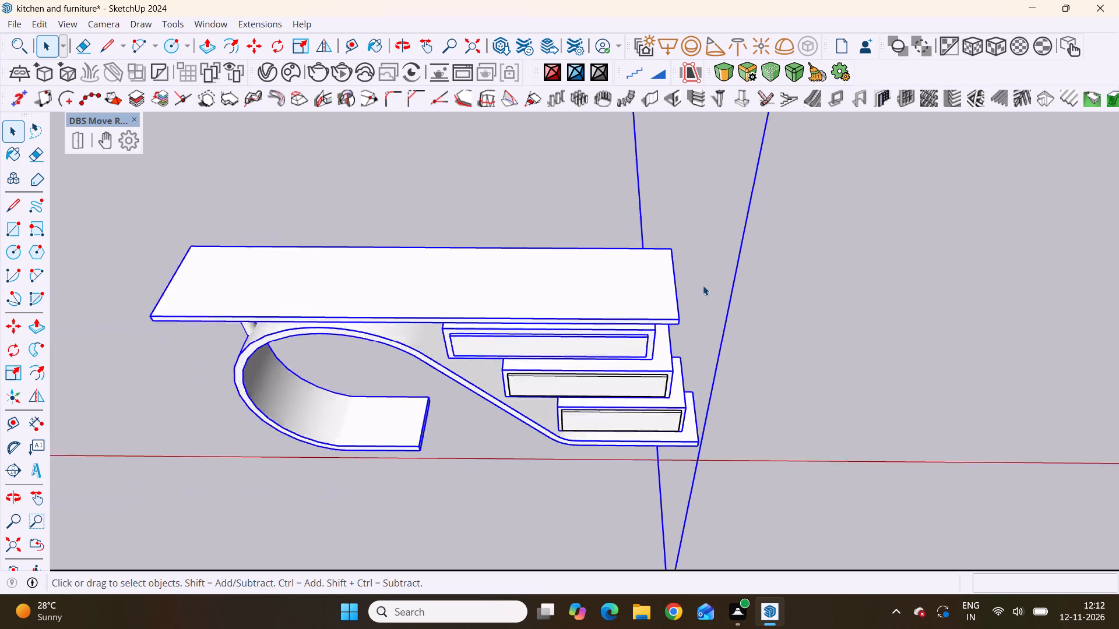
pyautogui.click(846, 255)
pyautogui.doubleClick(671, 282)
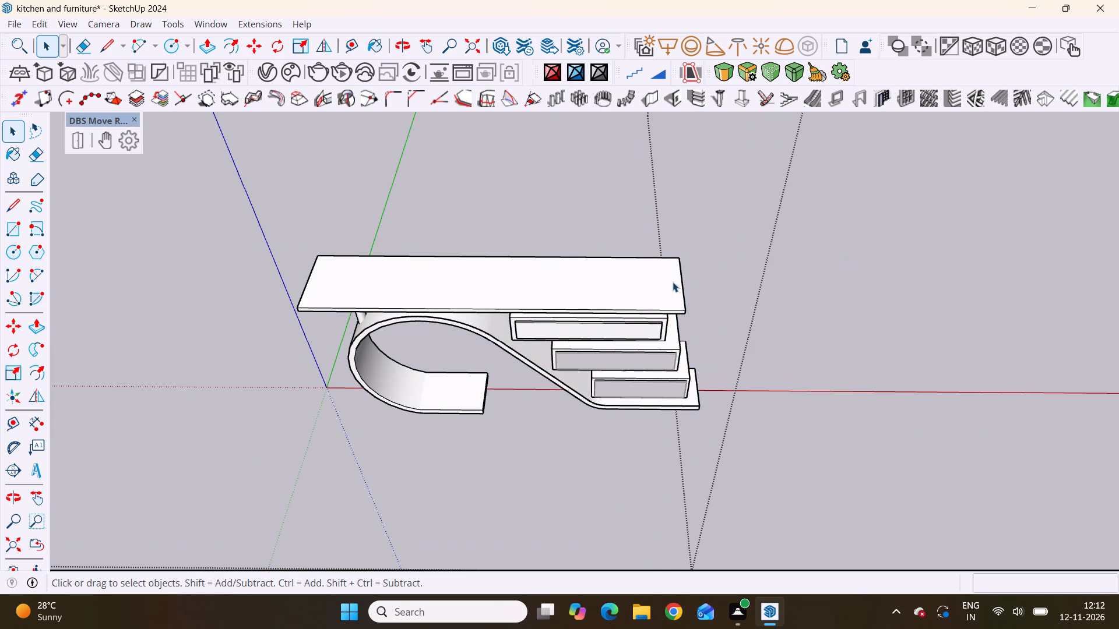
pyautogui.click(673, 282)
# Draw a new circle for the lamp base directly on the tabletop face, centred near its drawer-side end.
pyautogui.scroll(3, 601, 312)
pyautogui.scroll(1, 641, 282)
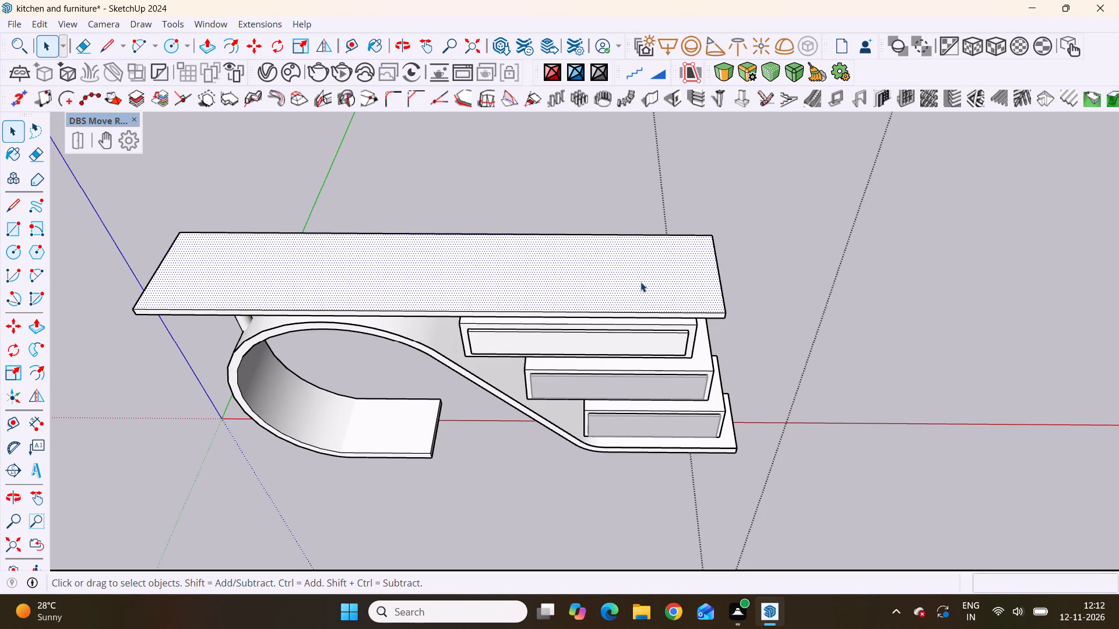
pyautogui.scroll(3, 692, 295)
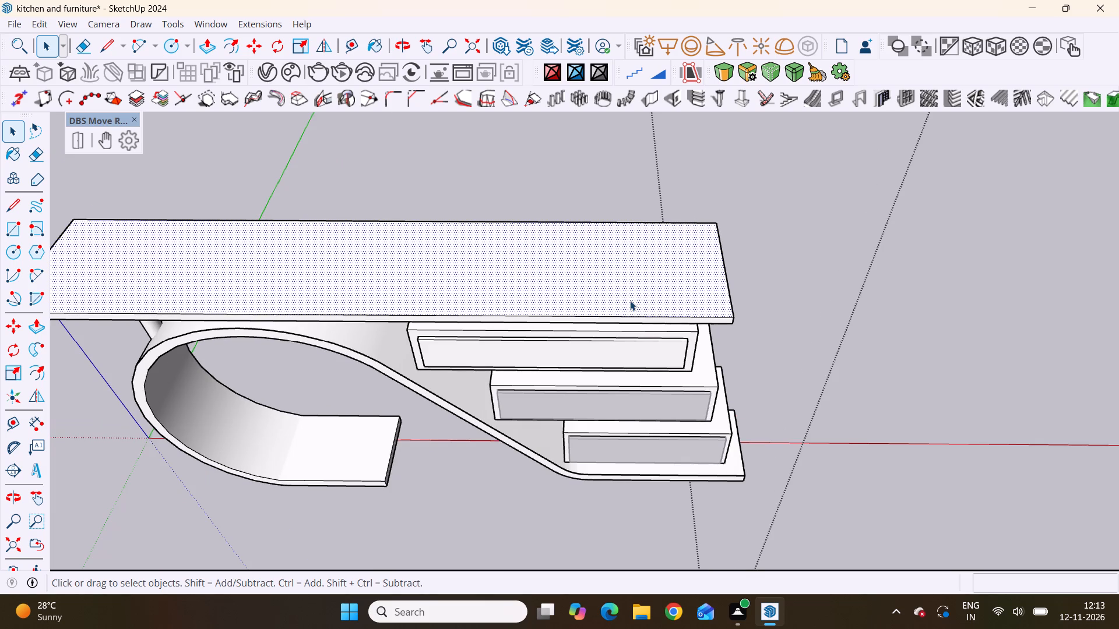
pyautogui.press('c')
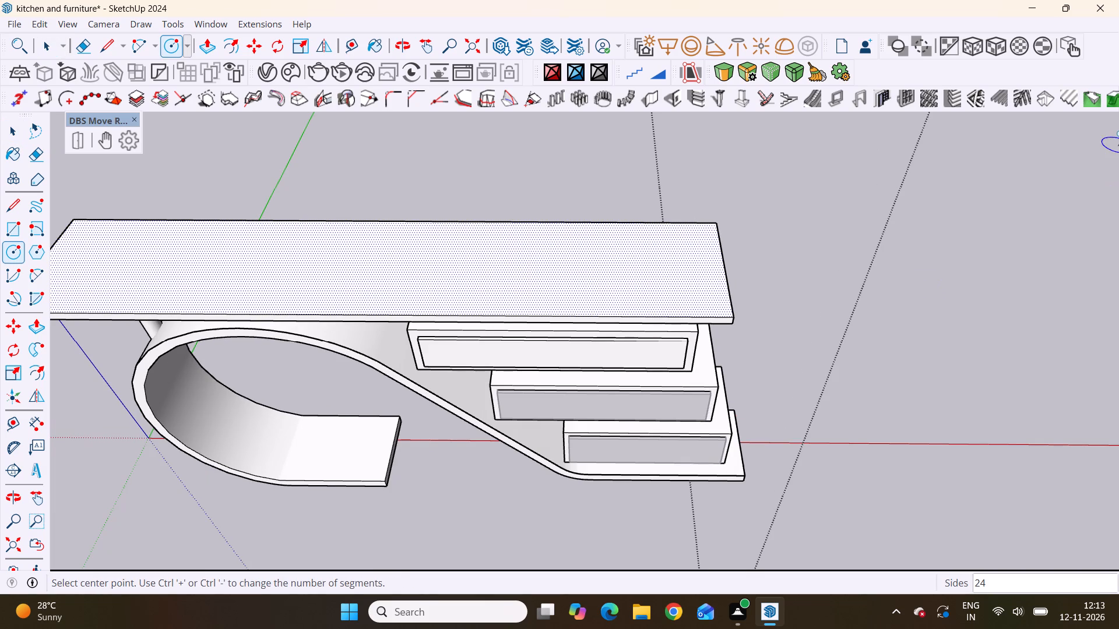
pyautogui.scroll(-4, 617, 277)
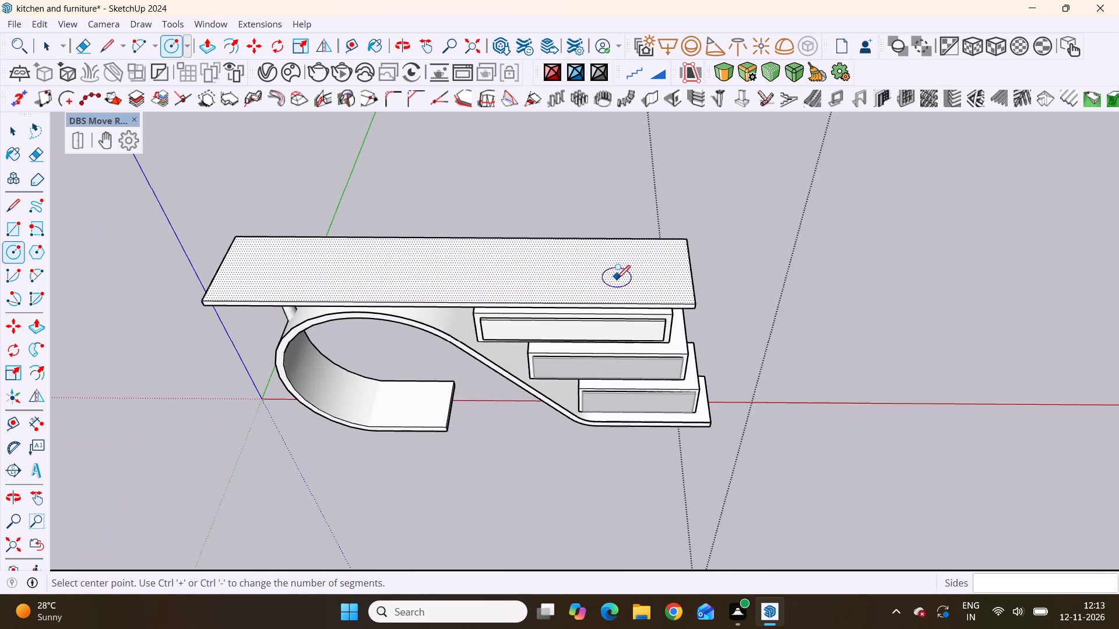
pyautogui.scroll(9, 672, 282)
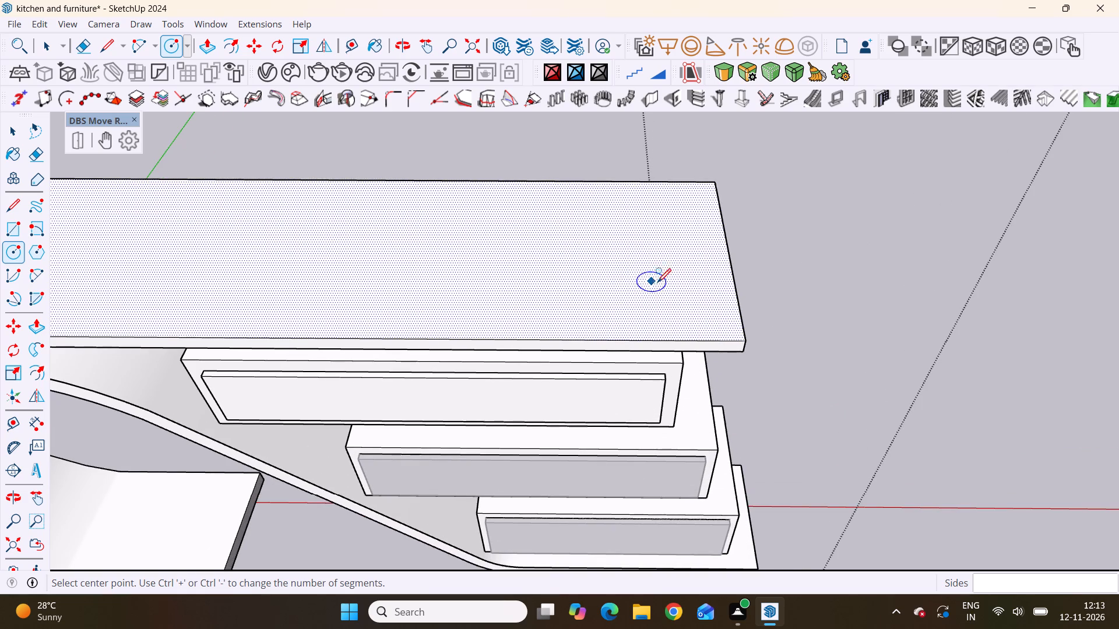
pyautogui.scroll(3, 676, 277)
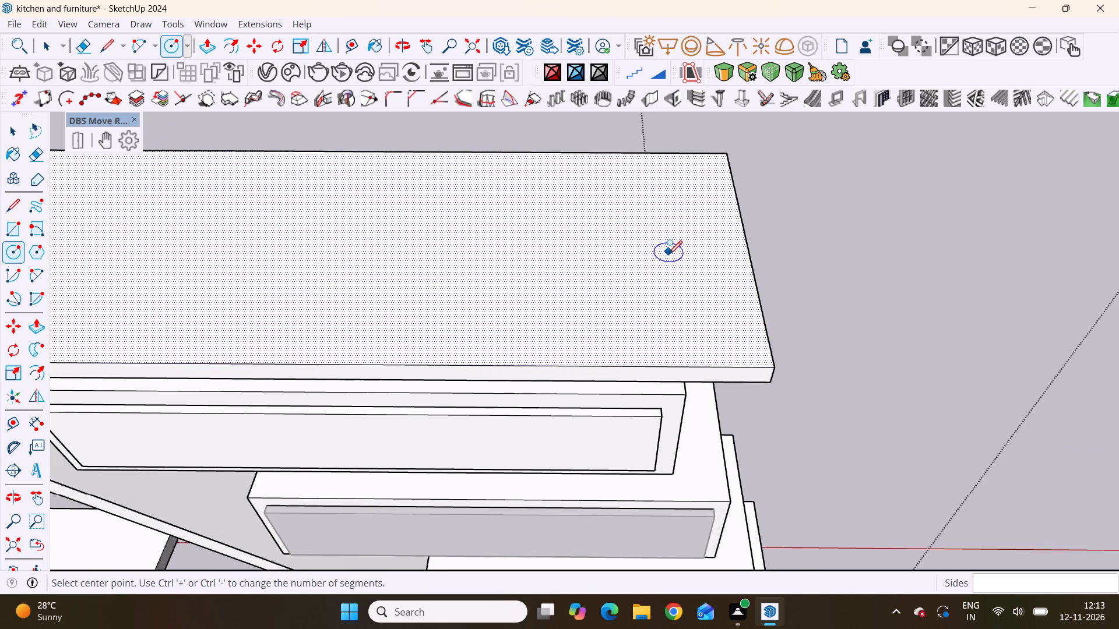
pyautogui.scroll(-3, 668, 253)
pyautogui.scroll(3, 670, 267)
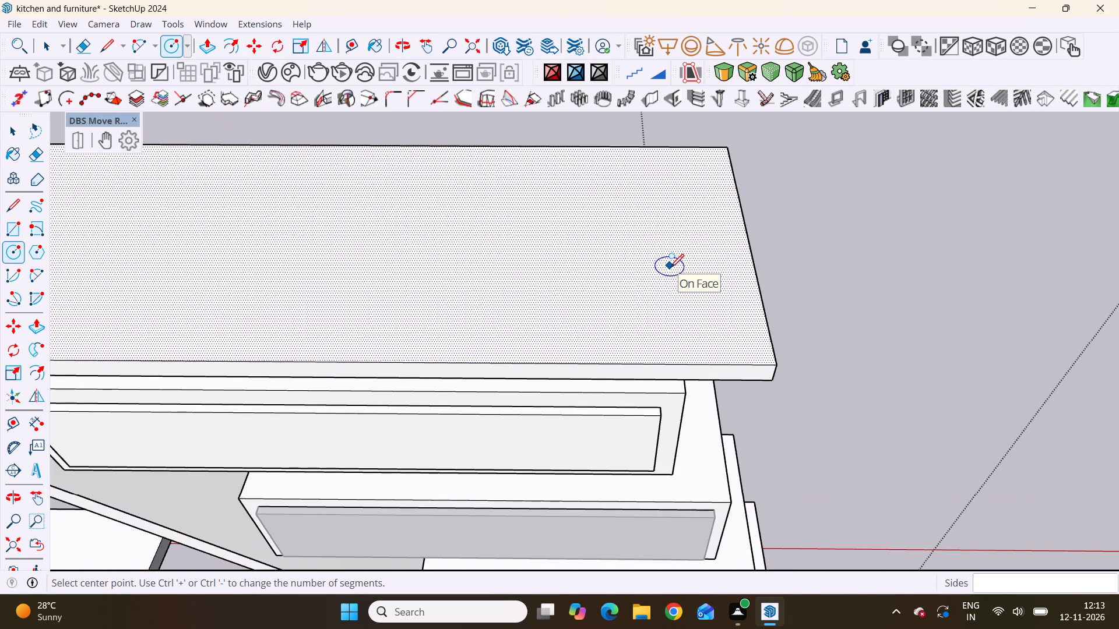
pyautogui.scroll(-4, 670, 267)
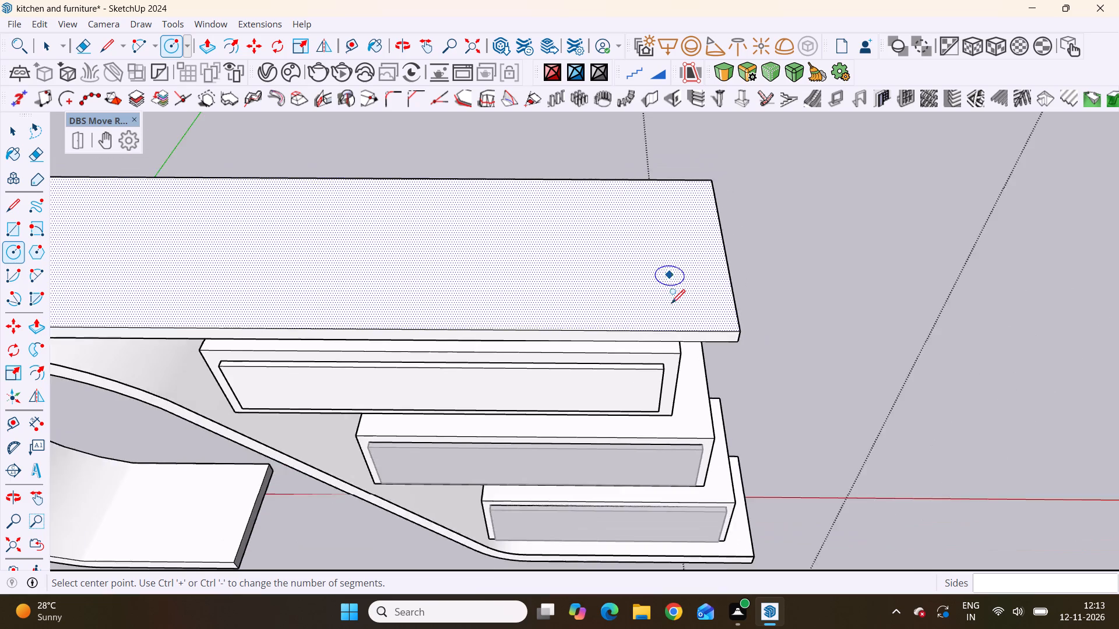
pyautogui.scroll(5, 671, 303)
pyautogui.scroll(-4, 670, 264)
pyautogui.scroll(3, 680, 287)
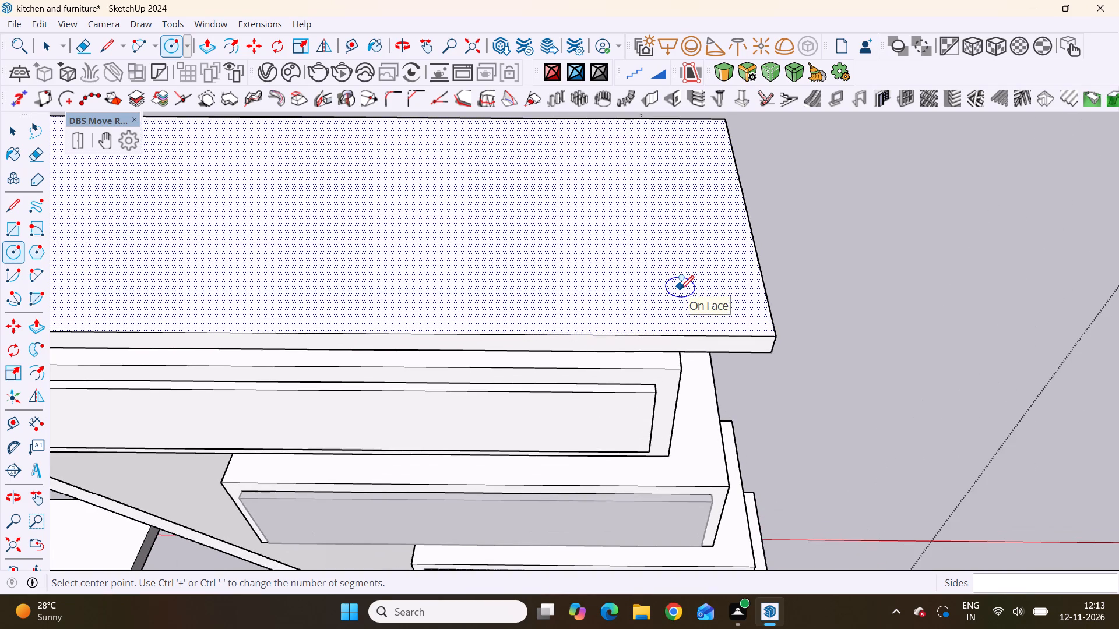
pyautogui.scroll(-5, 680, 288)
pyautogui.scroll(1, 680, 288)
pyautogui.scroll(-3, 680, 288)
pyautogui.scroll(3, 682, 209)
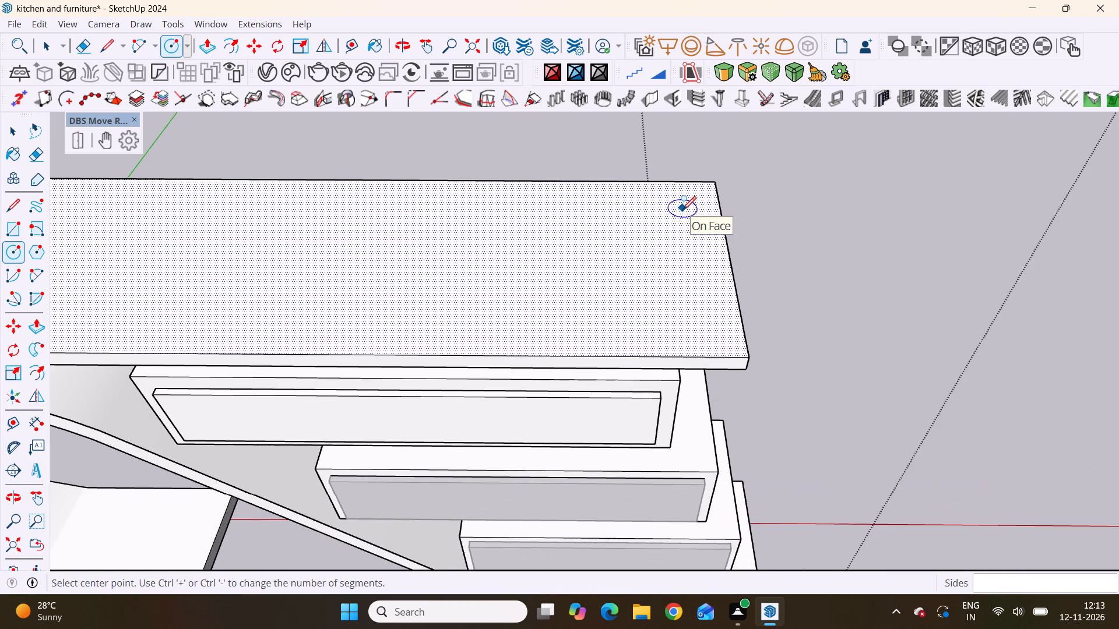
pyautogui.scroll(-4, 682, 209)
pyautogui.scroll(4, 691, 310)
pyautogui.scroll(-5, 679, 275)
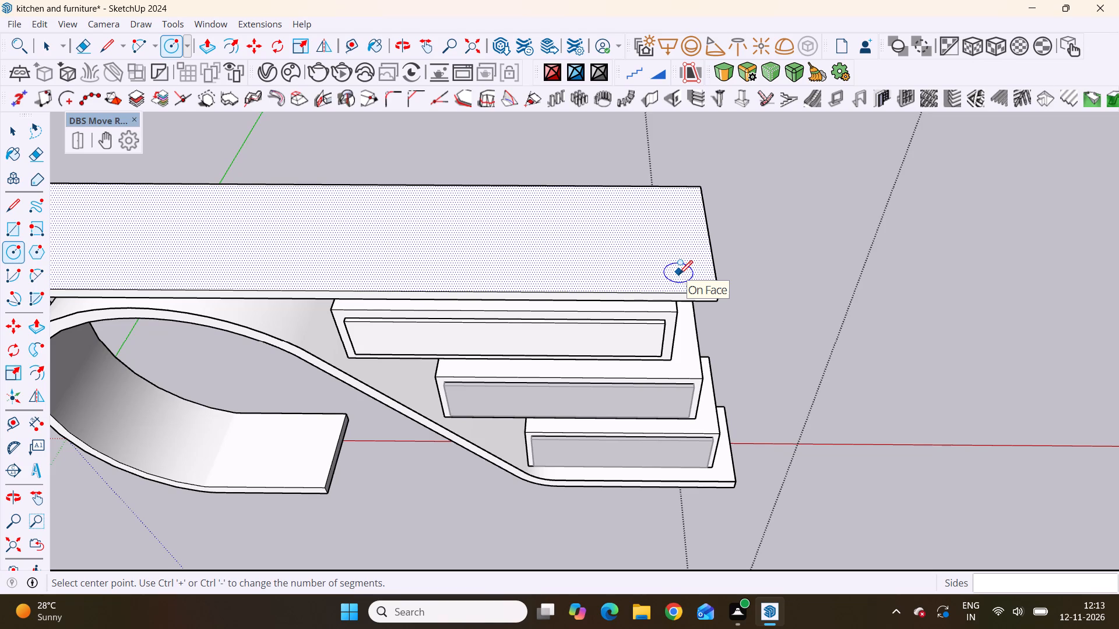
pyautogui.scroll(3, 649, 246)
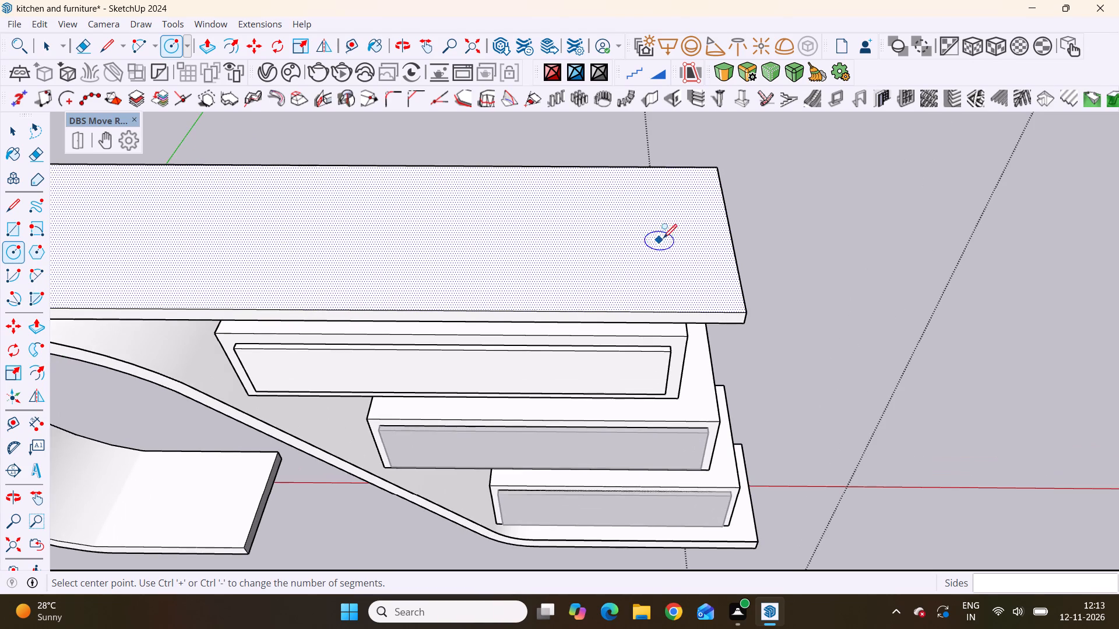
pyautogui.click(661, 232)
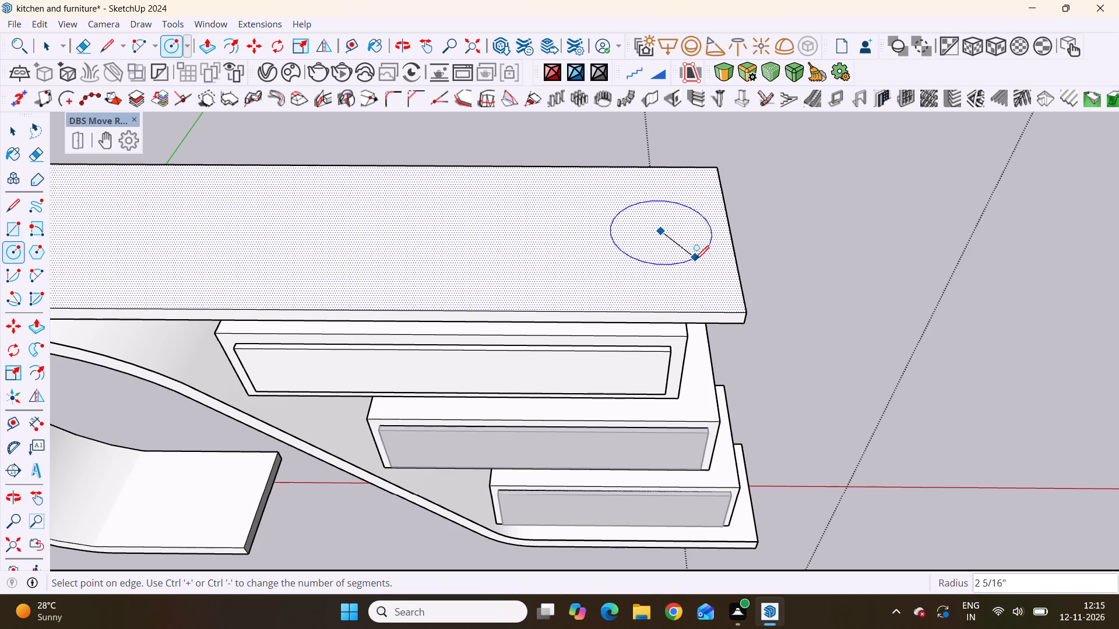
pyautogui.scroll(-1, 701, 273)
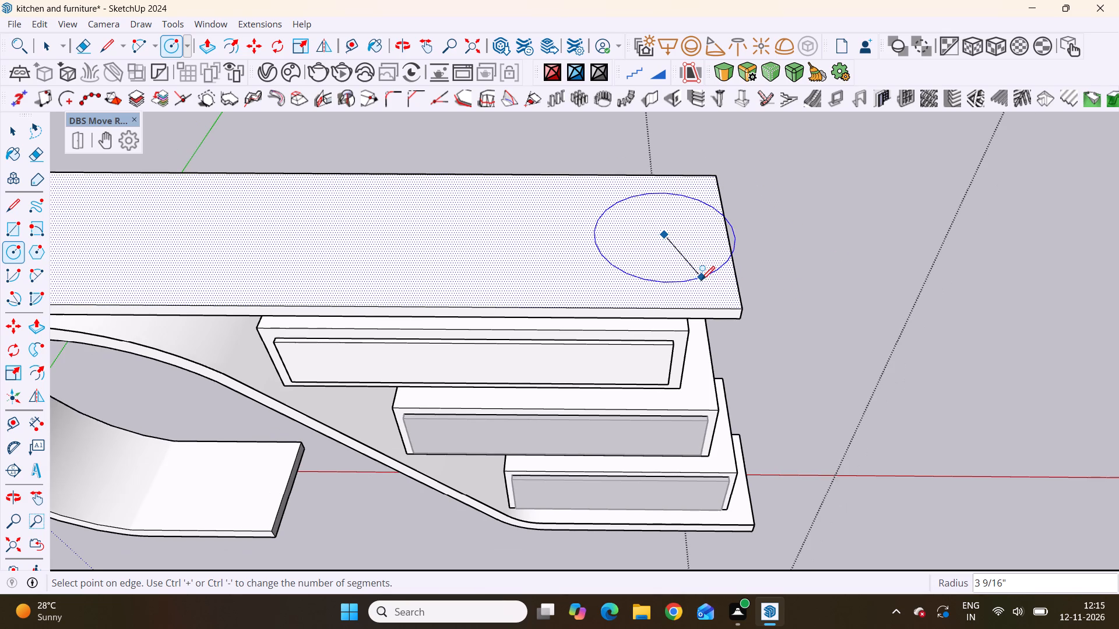
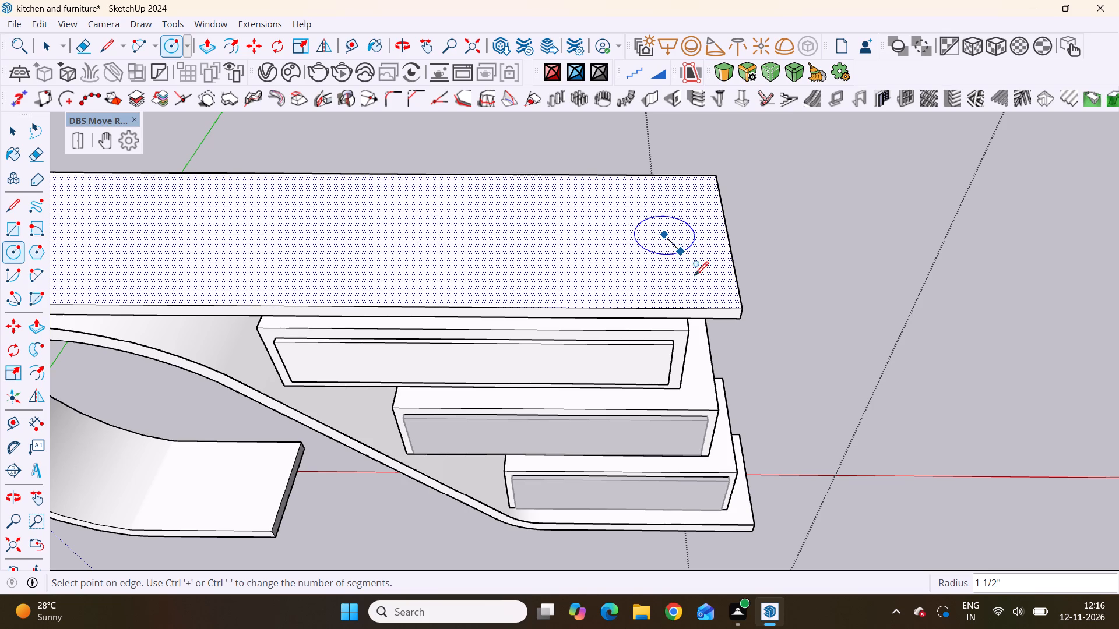
# Finish the lamp-base circle on the tabletop with a radius of about 2 3/8" and deselect everything.
pyautogui.scroll(4, 634, 234)
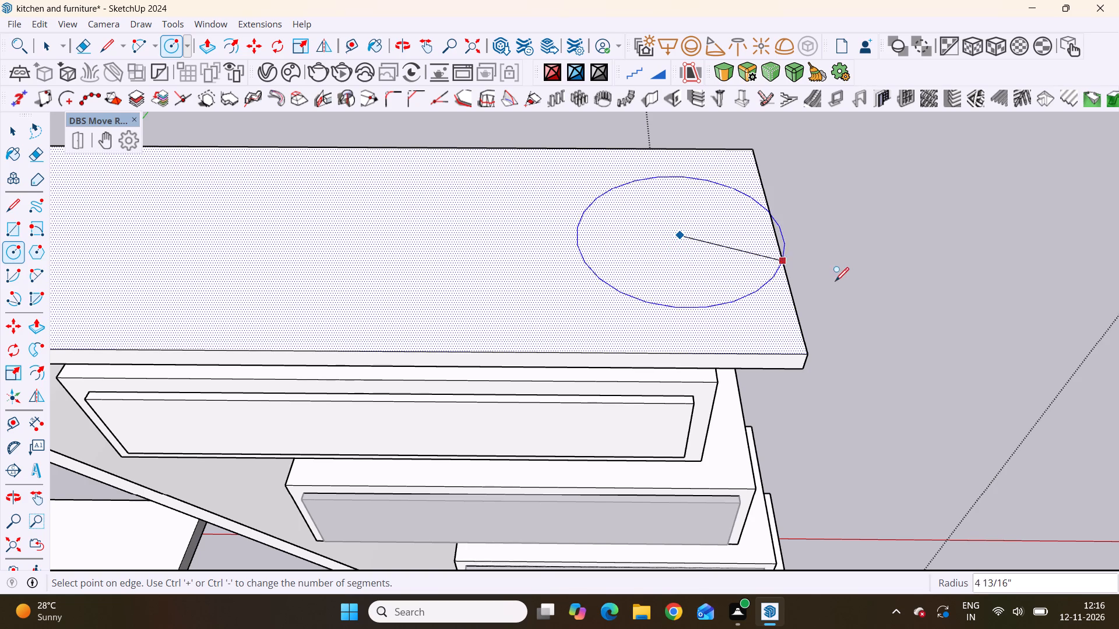
pyautogui.scroll(-3, 704, 272)
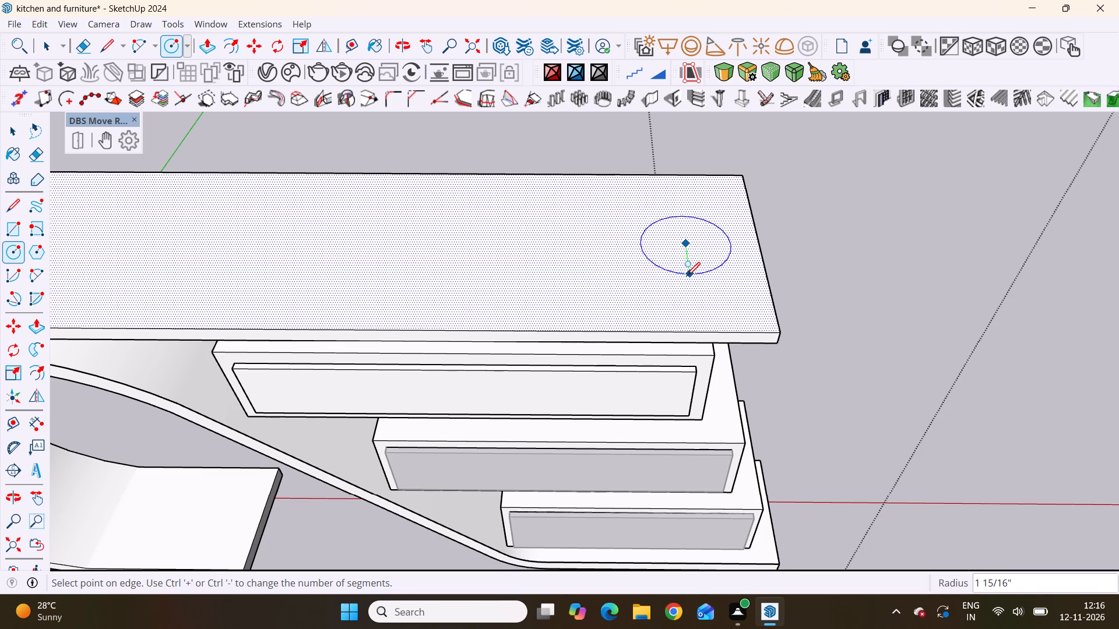
pyautogui.scroll(6, 687, 275)
pyautogui.scroll(-7, 687, 275)
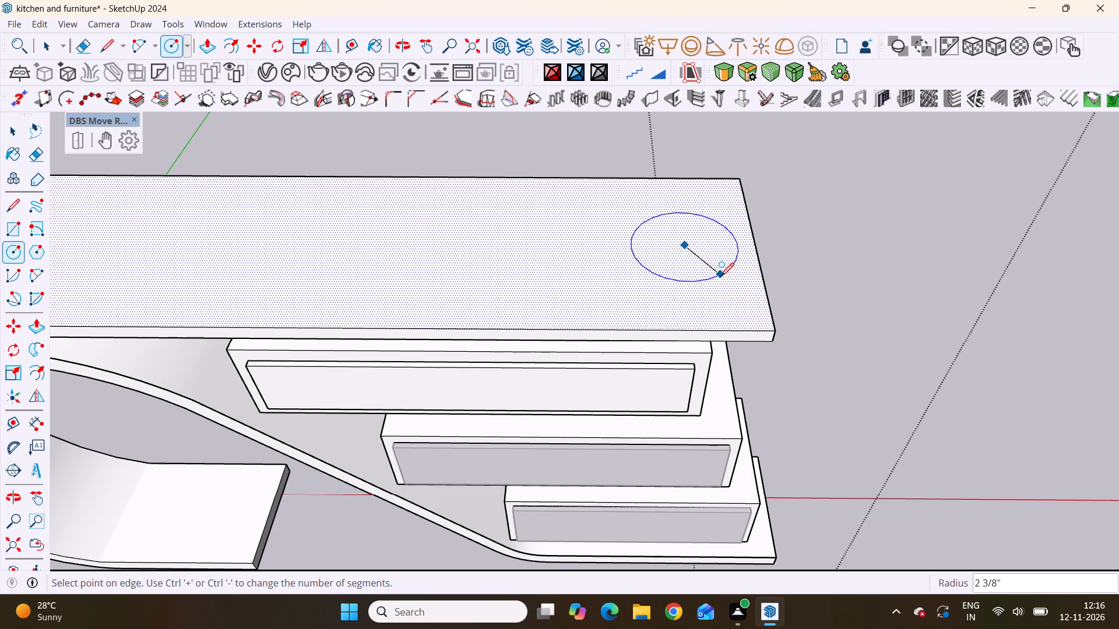
pyautogui.click(720, 275)
pyautogui.scroll(-13, 587, 228)
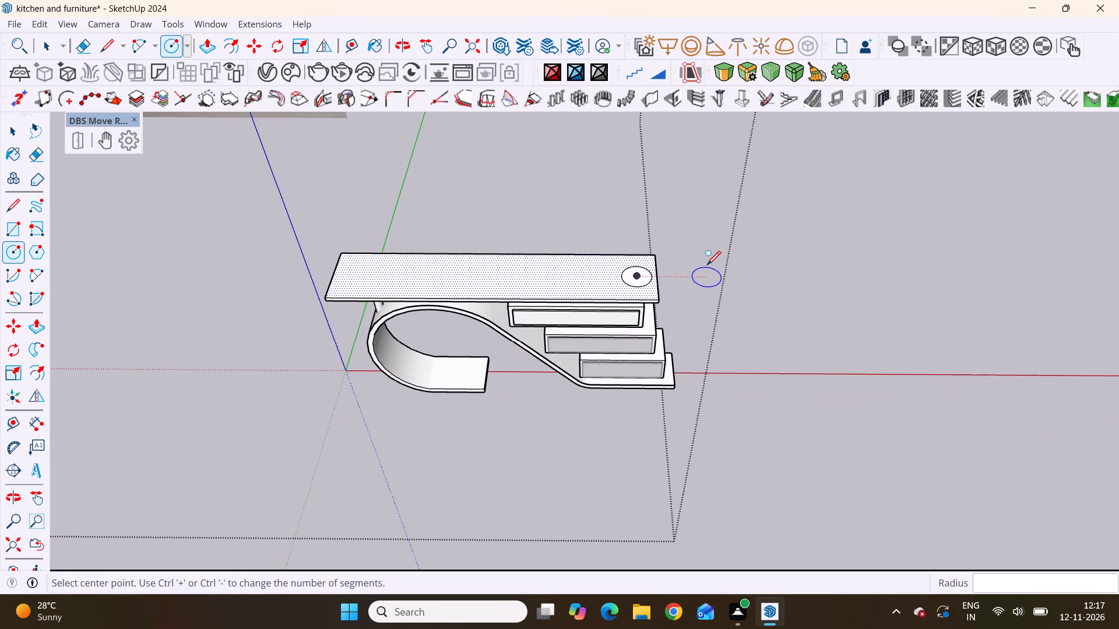
pyautogui.press('space')
pyautogui.click(749, 235)
# Examine the new lamp-base circle from several angles, selecting its face to check that it is separate from the tabletop.
pyautogui.scroll(6, 607, 284)
pyautogui.moveTo(607, 284); pyautogui.dragTo(607, 285, button='middle')
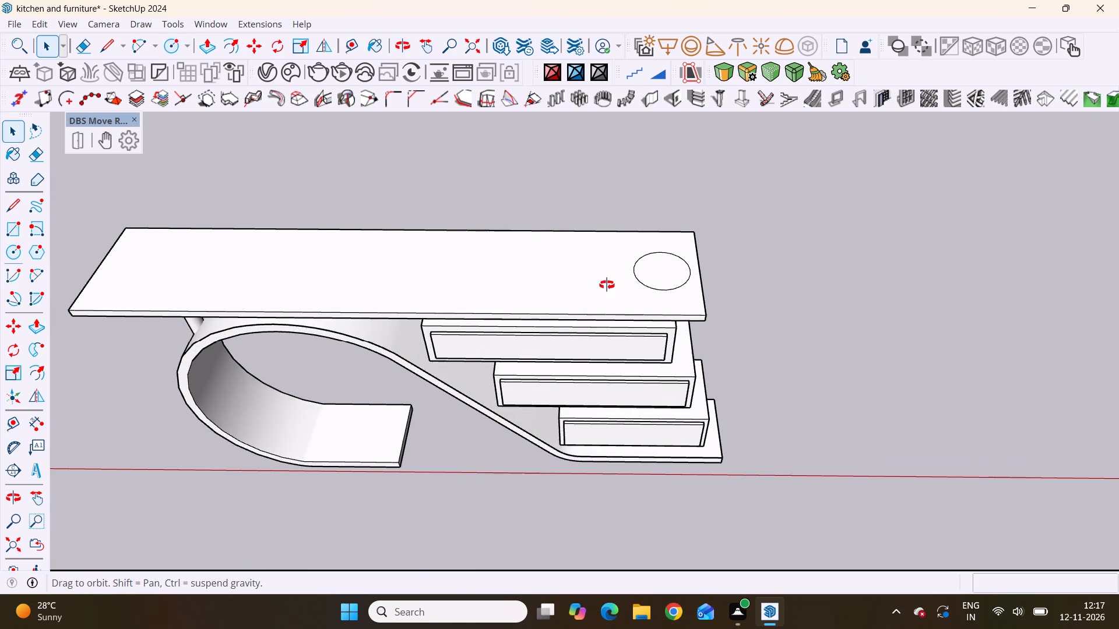
pyautogui.moveTo(607, 285); pyautogui.dragTo(644, 235, button='middle')
pyautogui.scroll(5, 663, 232)
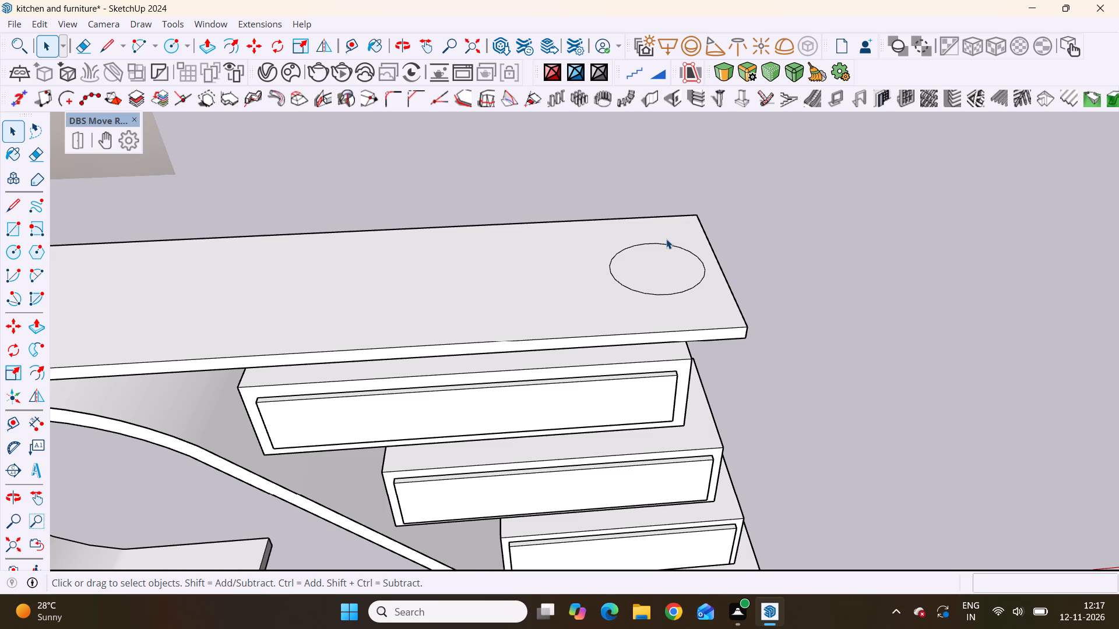
pyautogui.click(662, 263)
pyautogui.doubleClick(662, 263)
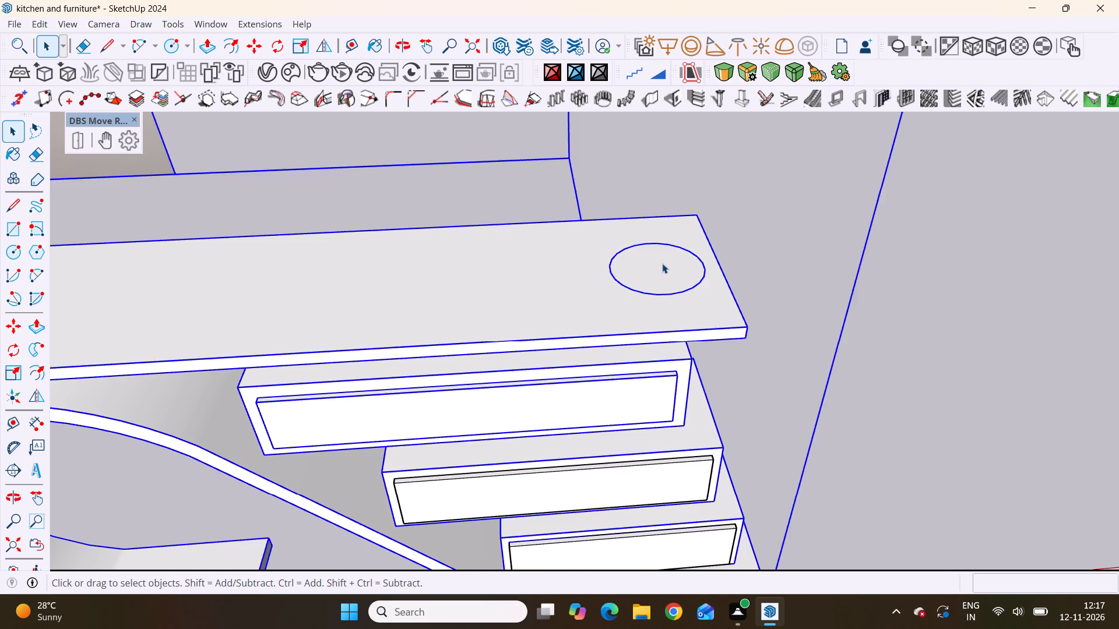
pyautogui.tripleClick(663, 263)
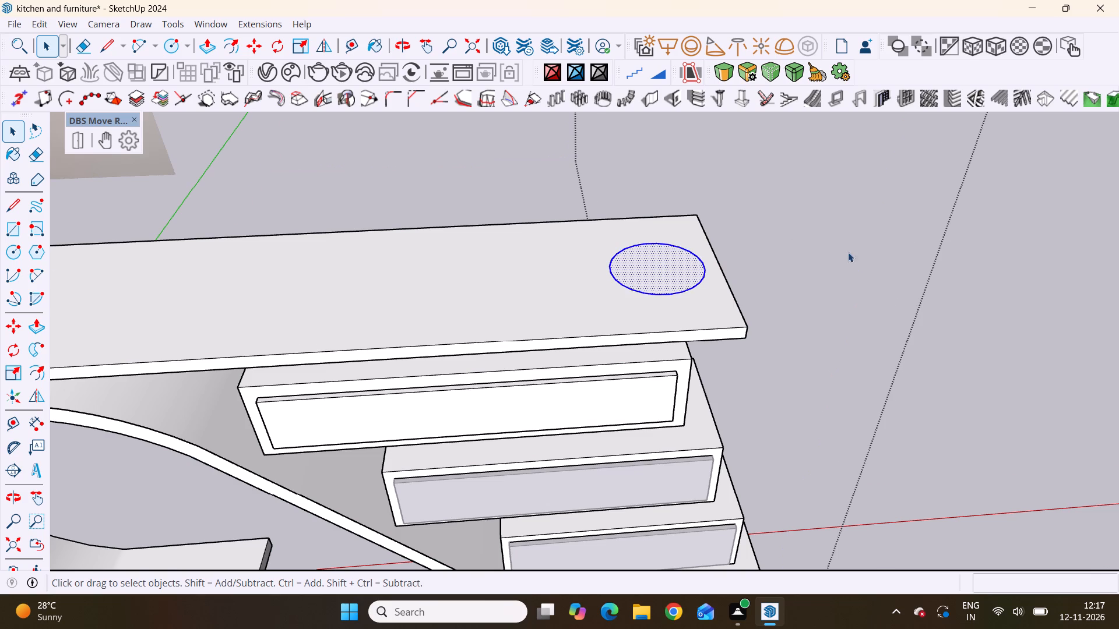
pyautogui.scroll(-7, 788, 298)
pyautogui.moveTo(729, 315); pyautogui.dragTo(648, 295, button='middle')
pyautogui.scroll(2, 648, 295)
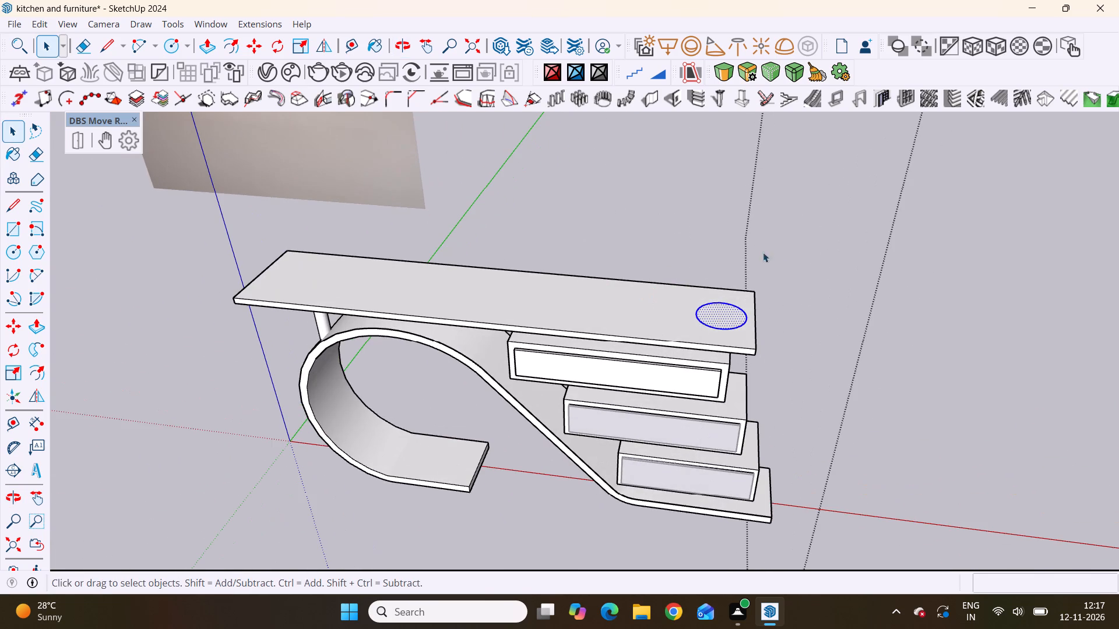
pyautogui.click(780, 246)
pyautogui.scroll(-8, 664, 294)
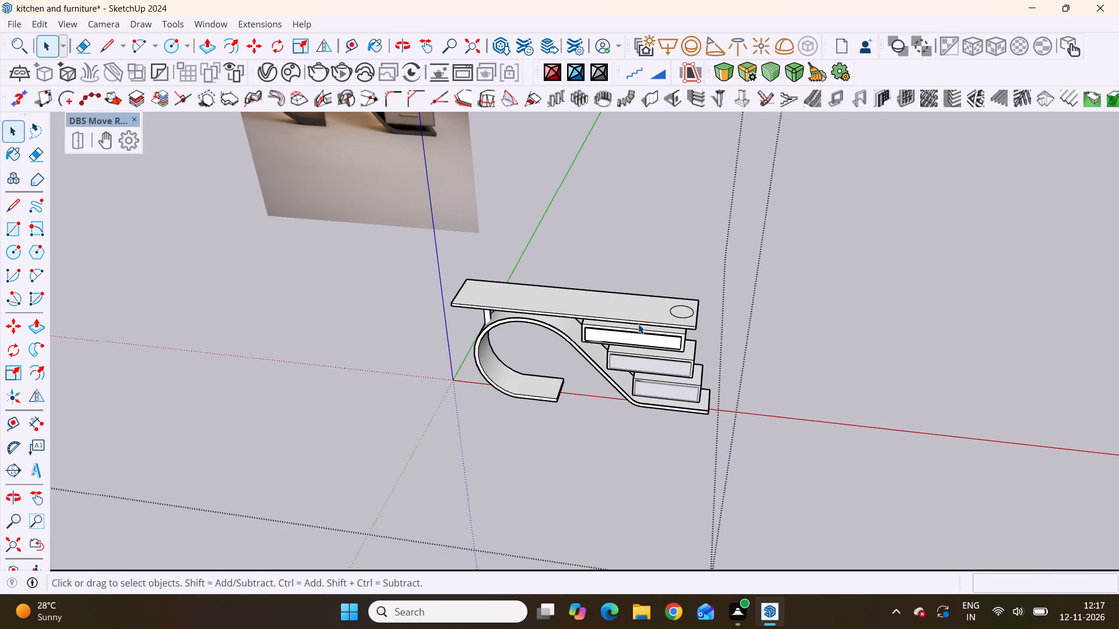
pyautogui.click(773, 229)
pyautogui.moveTo(656, 305); pyautogui.dragTo(726, 287, button='middle')
pyautogui.scroll(4, 702, 319)
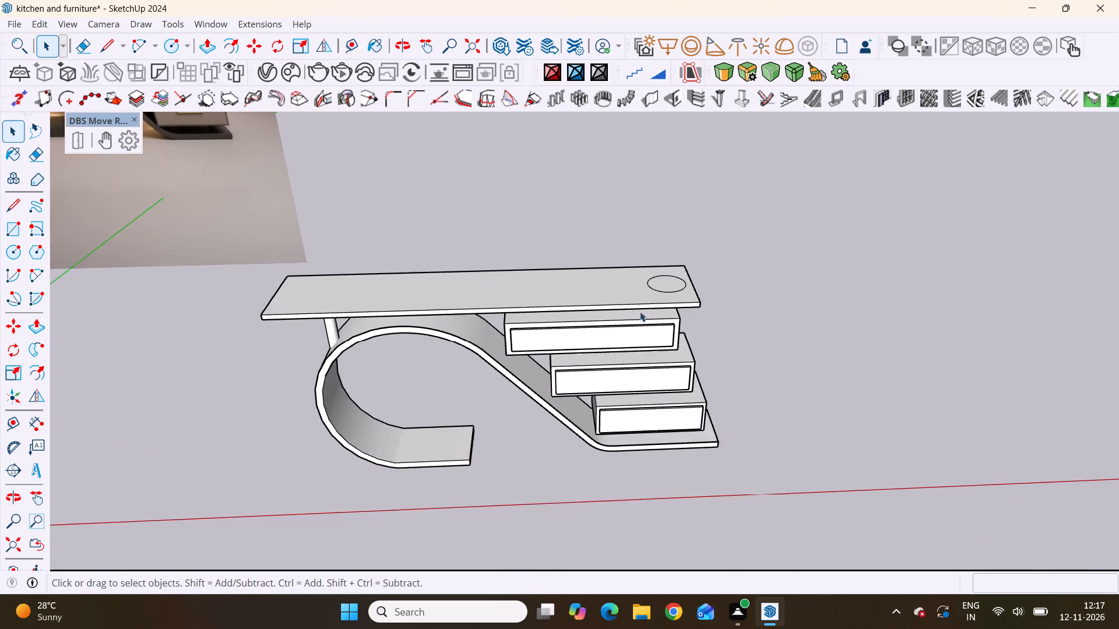
pyautogui.scroll(4, 640, 312)
pyautogui.doubleClick(692, 271)
pyautogui.click(680, 272)
pyautogui.scroll(-9, 680, 272)
pyautogui.moveTo(868, 247); pyautogui.dragTo(804, 344, button='middle')
pyautogui.scroll(3, 733, 268)
pyautogui.moveTo(663, 256); pyautogui.dragTo(683, 250, button='middle')
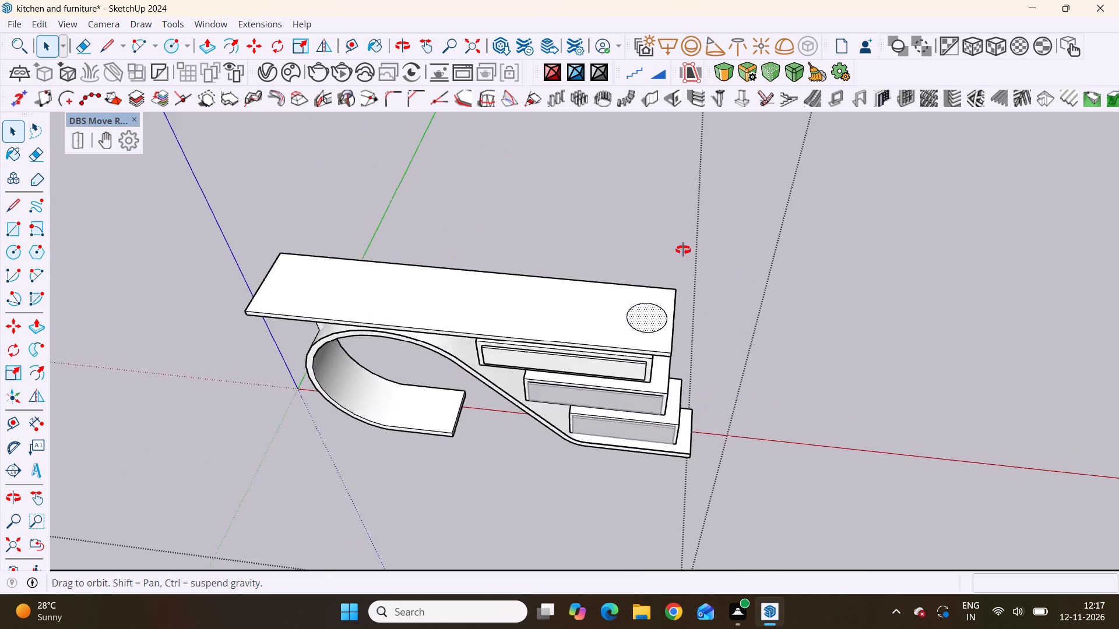
pyautogui.moveTo(683, 250); pyautogui.dragTo(743, 233, button='middle')
pyautogui.scroll(1, 743, 233)
pyautogui.click(824, 252)
# Reopen the console table's group for editing and select the circular face on the tabletop.
pyautogui.scroll(4, 571, 326)
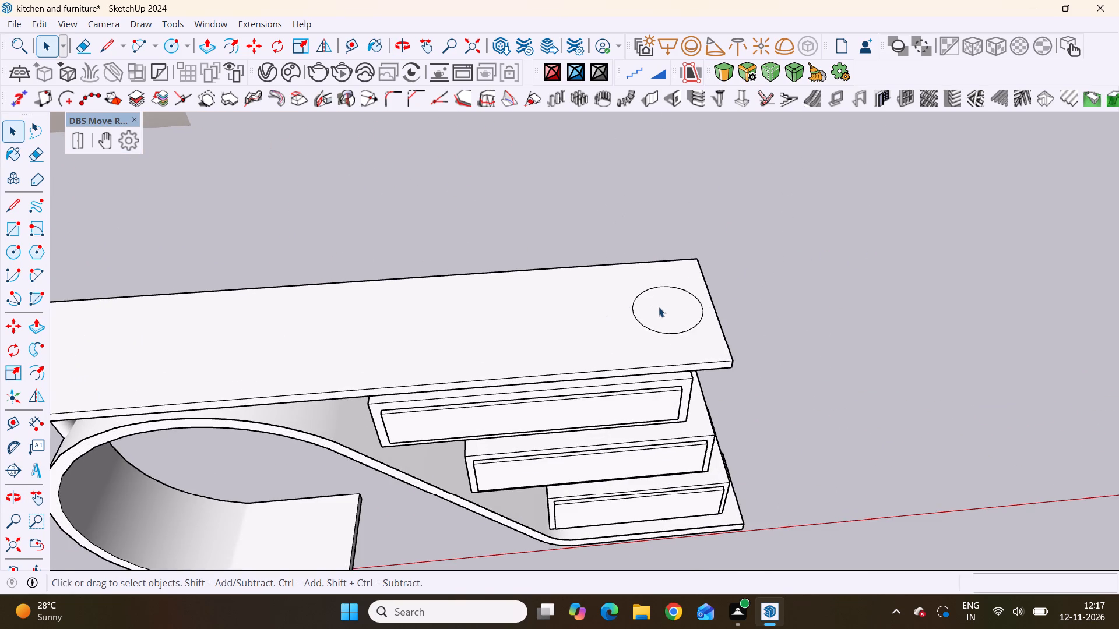
pyautogui.doubleClick(659, 307)
pyautogui.click(659, 308)
pyautogui.click(659, 308)
pyautogui.click(659, 308)
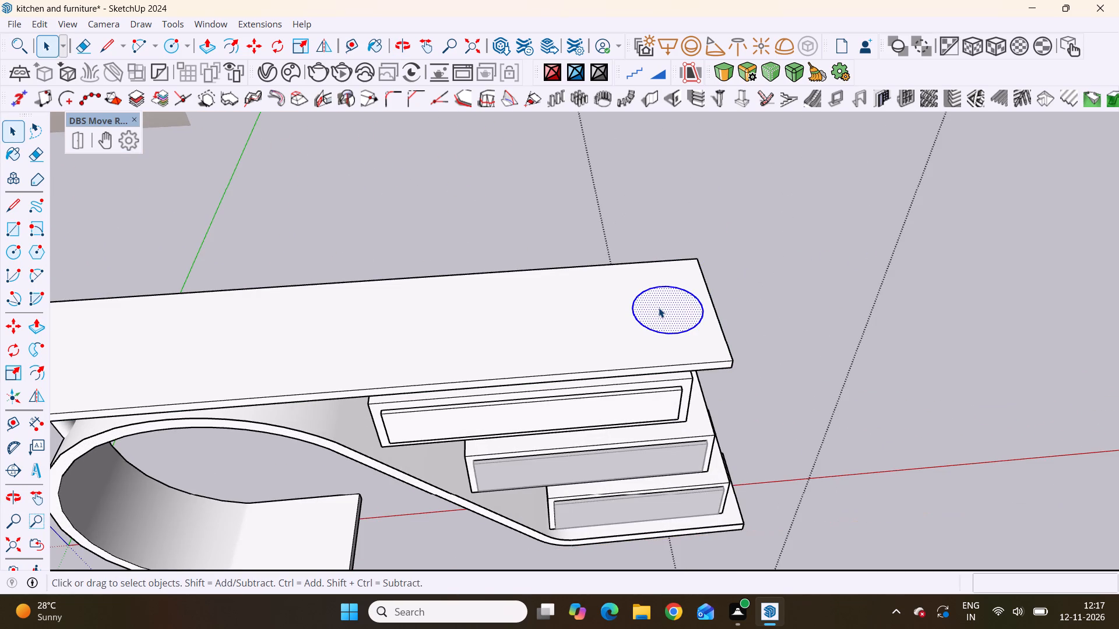
pyautogui.click(659, 308)
# Examine the circle's size and placement near the tabletop's drawer-side end, from near and far.
pyautogui.scroll(-4, 656, 331)
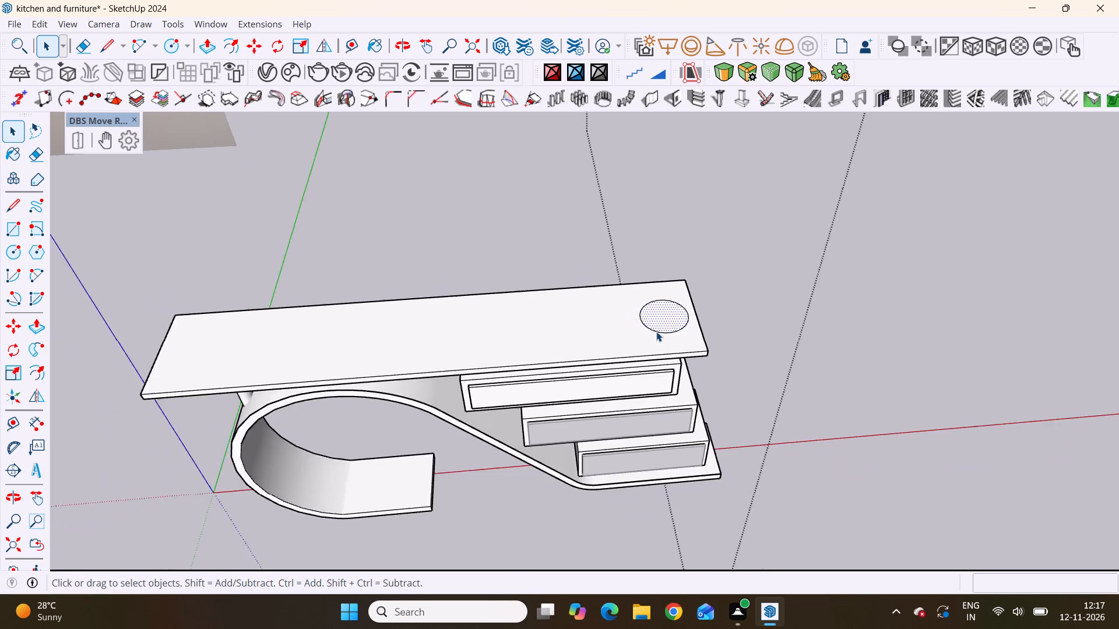
pyautogui.scroll(-11, 656, 331)
pyautogui.moveTo(611, 390); pyautogui.dragTo(553, 314, button='middle')
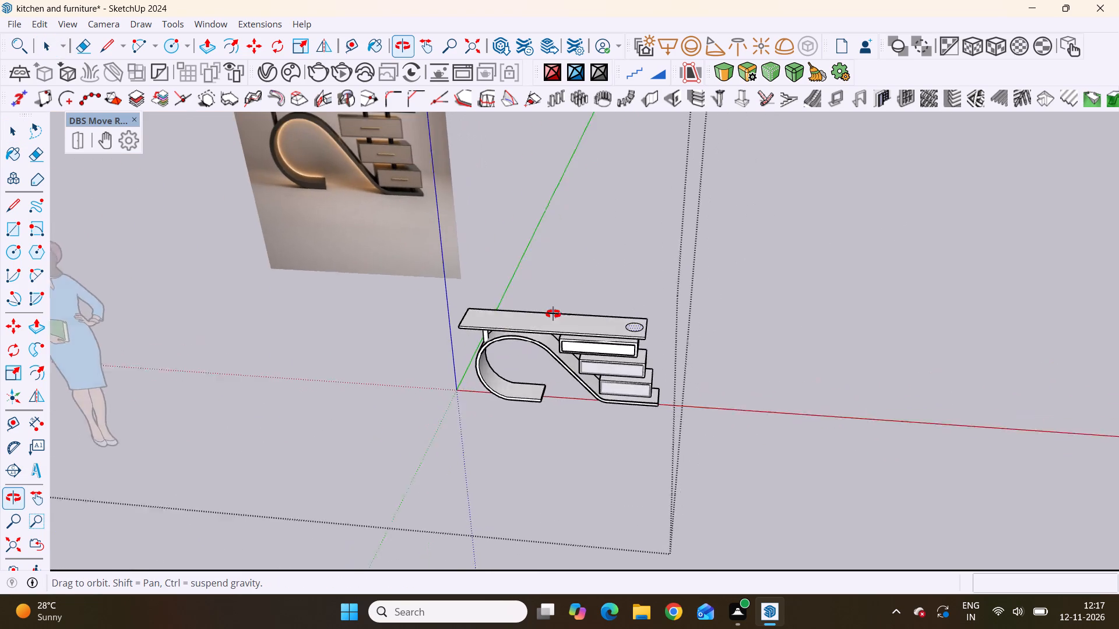
pyautogui.moveTo(553, 314); pyautogui.dragTo(555, 312, button='middle')
pyautogui.scroll(4, 555, 312)
pyautogui.scroll(10, 736, 329)
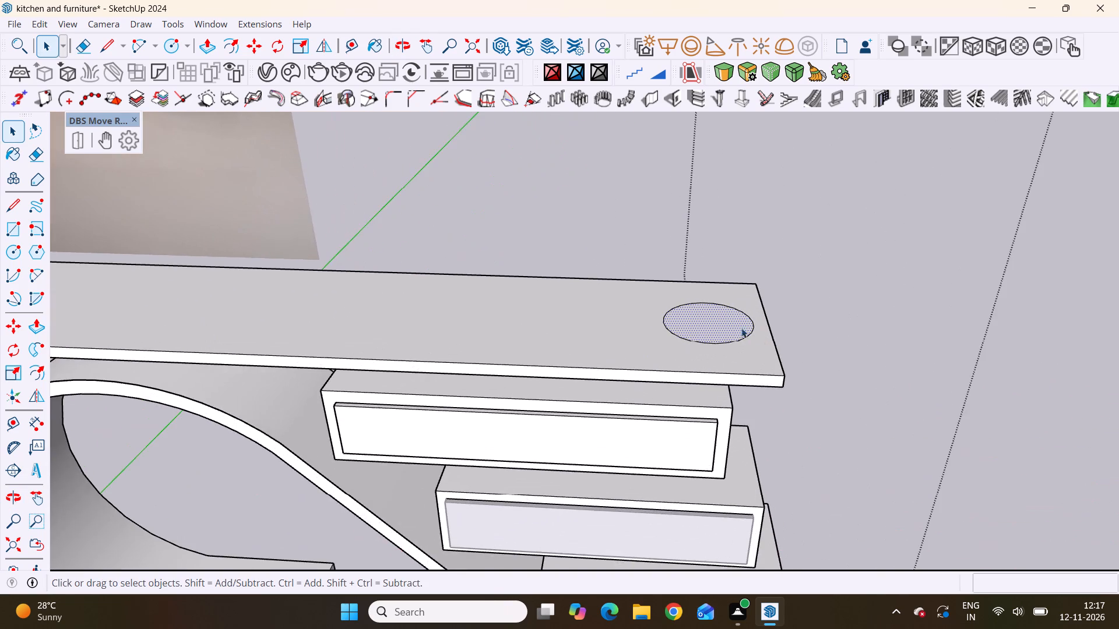
pyautogui.scroll(4, 725, 316)
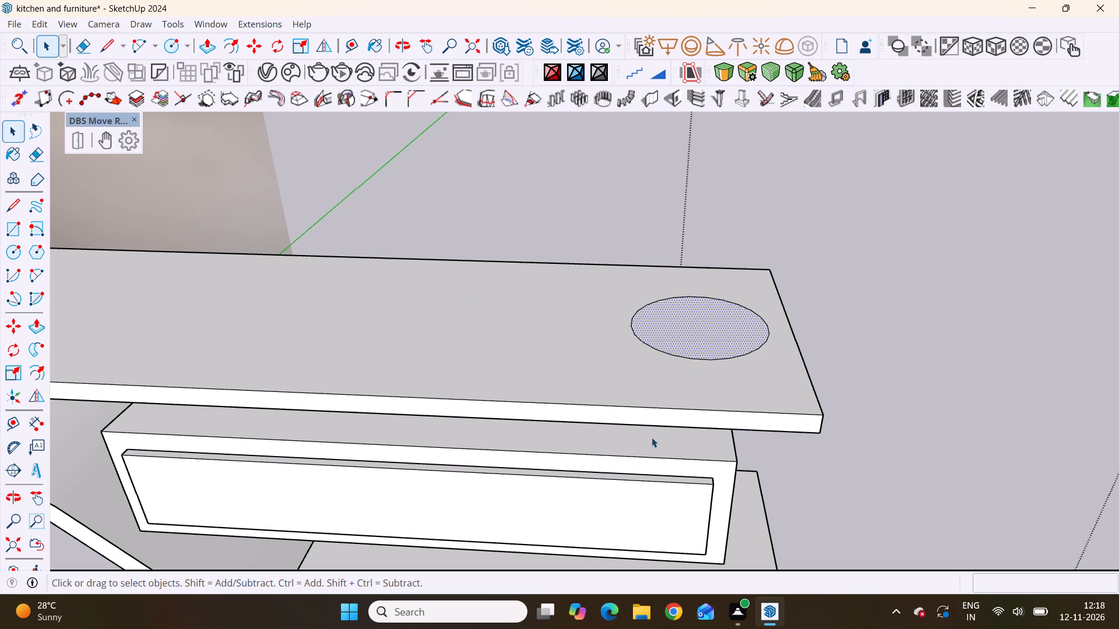
pyautogui.scroll(-8, 737, 405)
pyautogui.scroll(-14, 480, 388)
pyautogui.moveTo(463, 408); pyautogui.dragTo(491, 402, button='middle')
pyautogui.scroll(1, 477, 404)
pyautogui.moveTo(491, 402); pyautogui.dragTo(518, 393, button='middle')
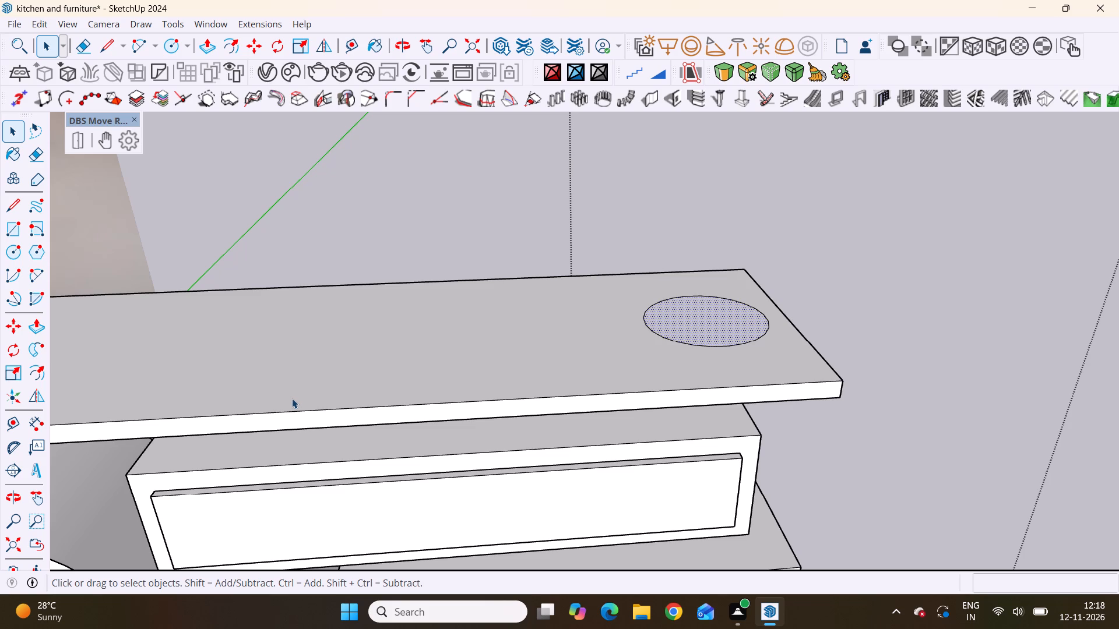
pyautogui.scroll(-6, 653, 239)
pyautogui.scroll(4, 691, 383)
pyautogui.scroll(-6, 660, 295)
pyautogui.scroll(6, 660, 295)
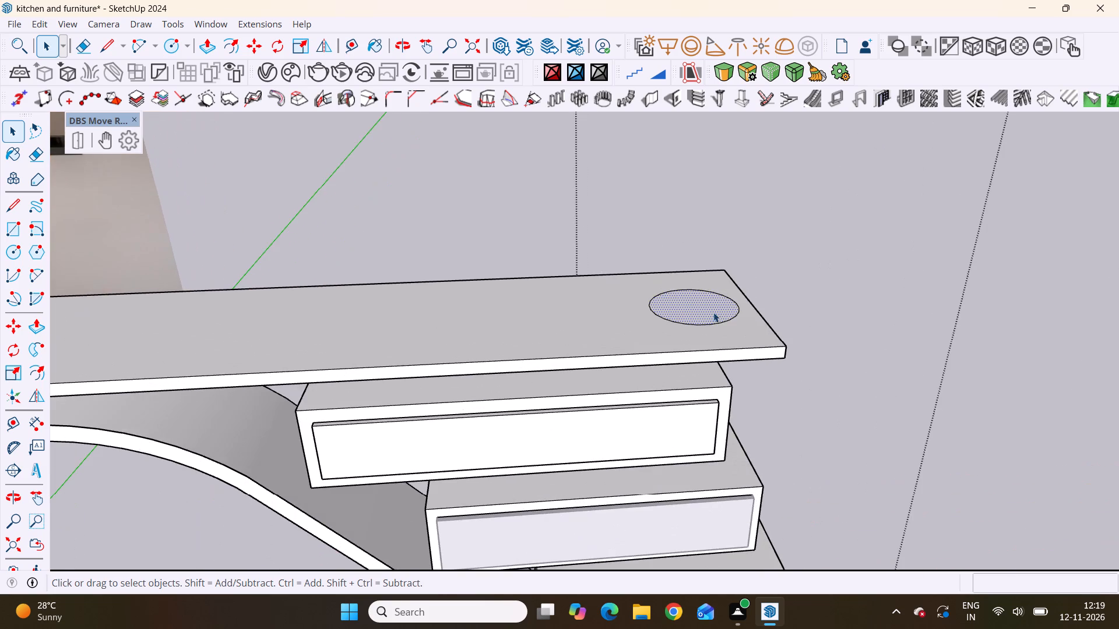
pyautogui.scroll(-5, 713, 312)
pyautogui.scroll(5, 681, 319)
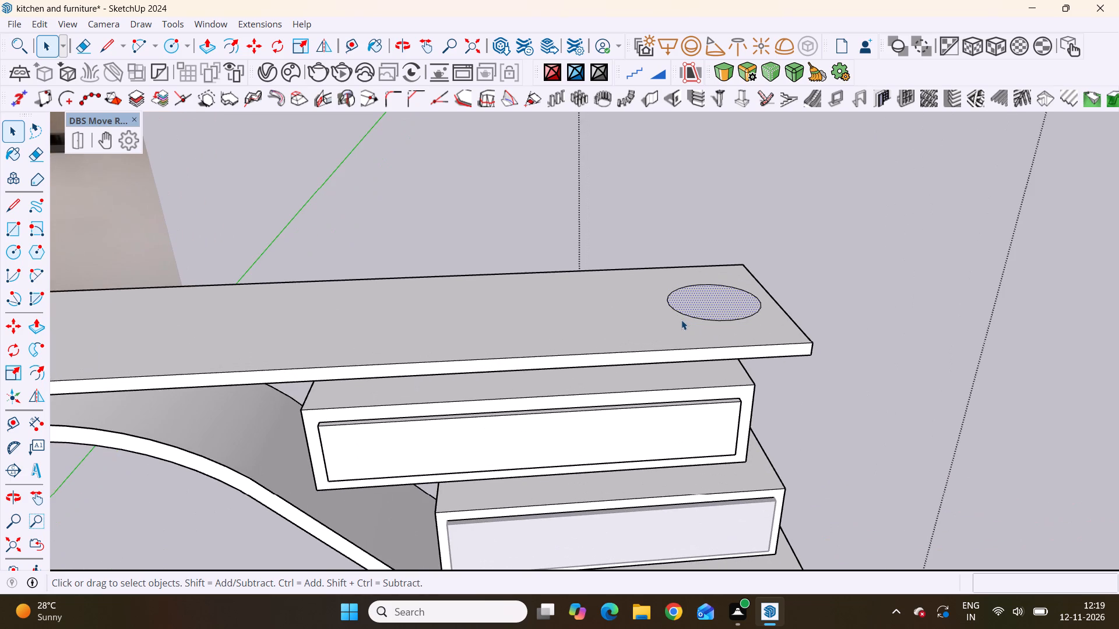
pyautogui.scroll(4, 715, 303)
# Group the lamp-base circle's face together with its edge, separate from the tabletop, and deselect it.
pyautogui.tripleClick(715, 303)
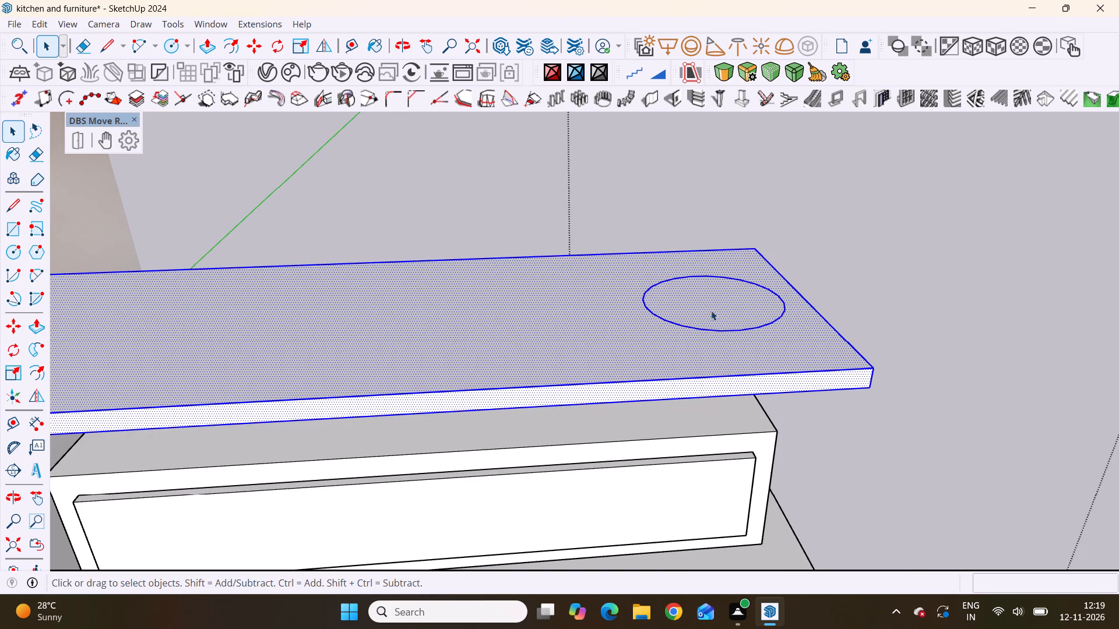
pyautogui.click(708, 312)
pyautogui.click(712, 305)
pyautogui.tripleClick(715, 305)
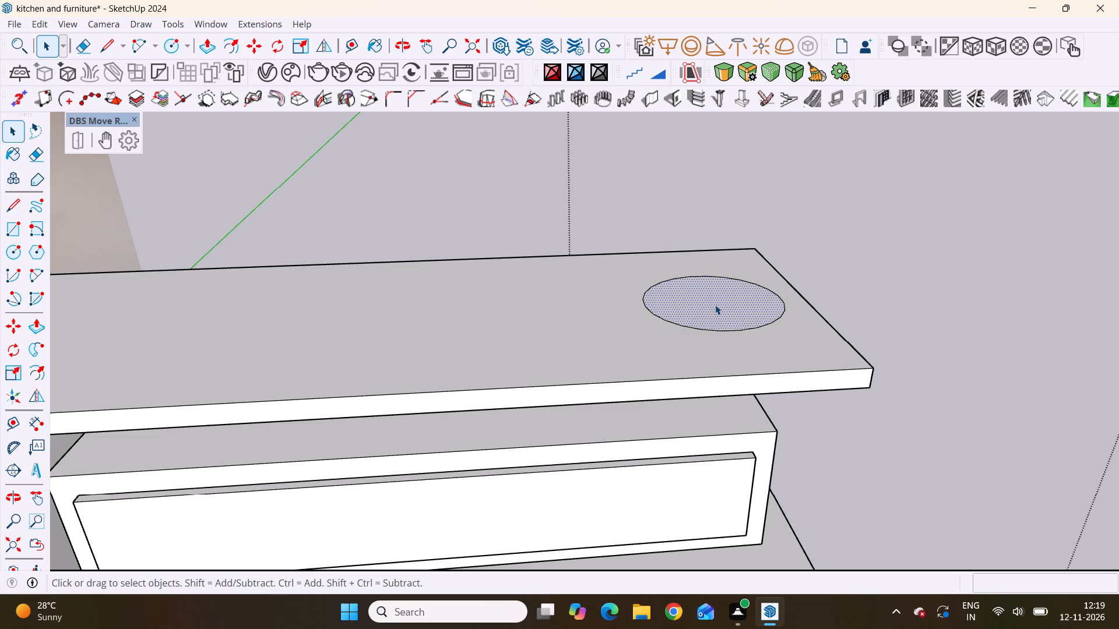
pyautogui.click(726, 304)
pyautogui.doubleClick(726, 304)
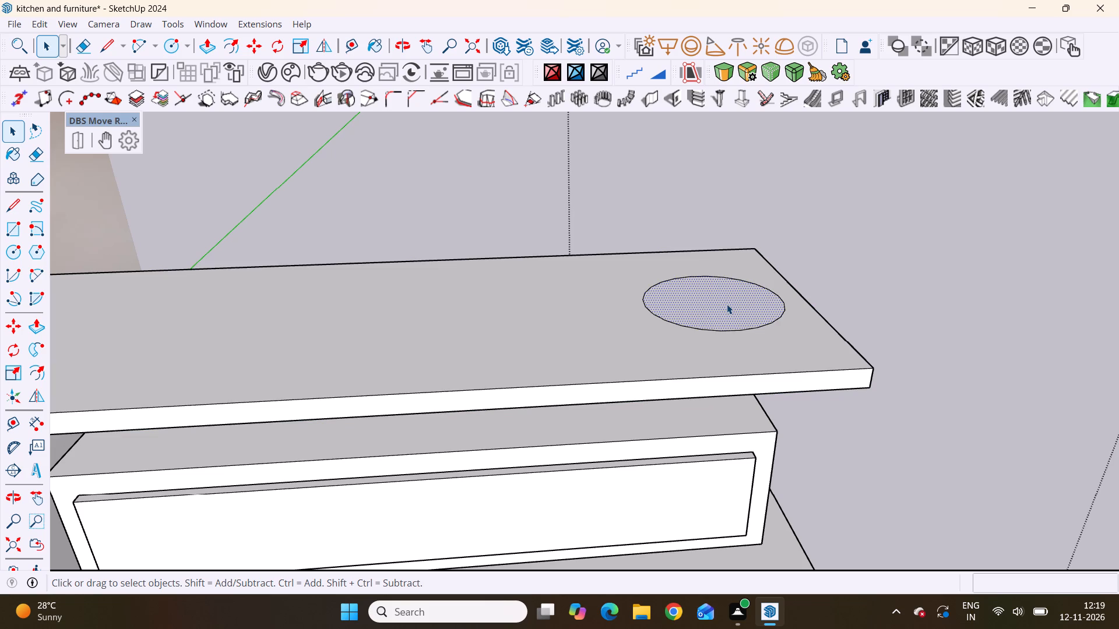
pyautogui.rightClick(728, 305)
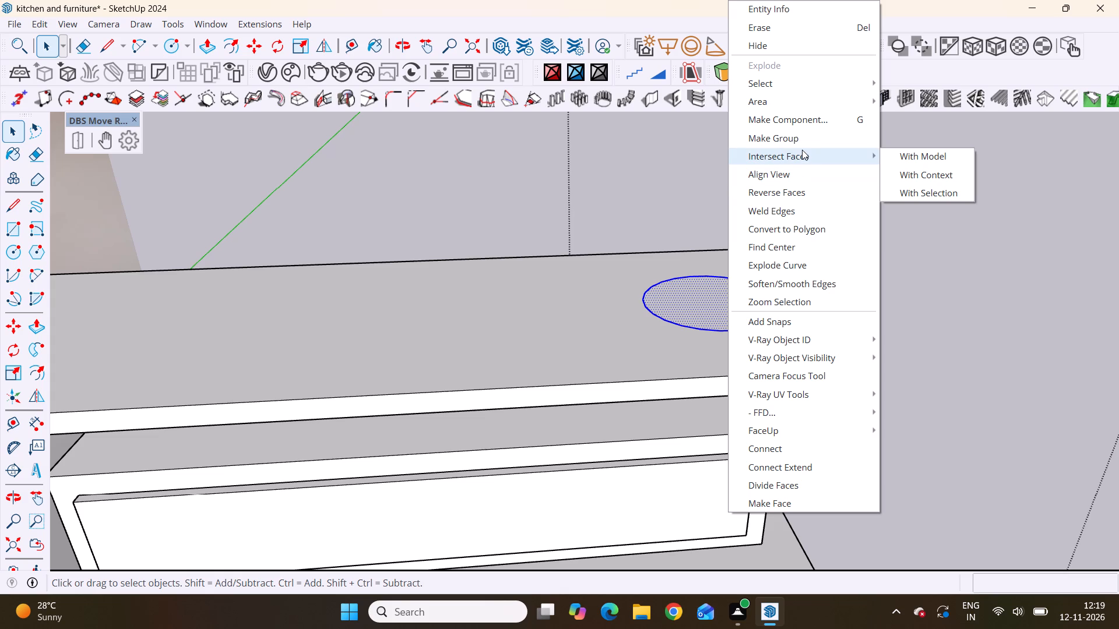
pyautogui.scroll(2, 799, 136)
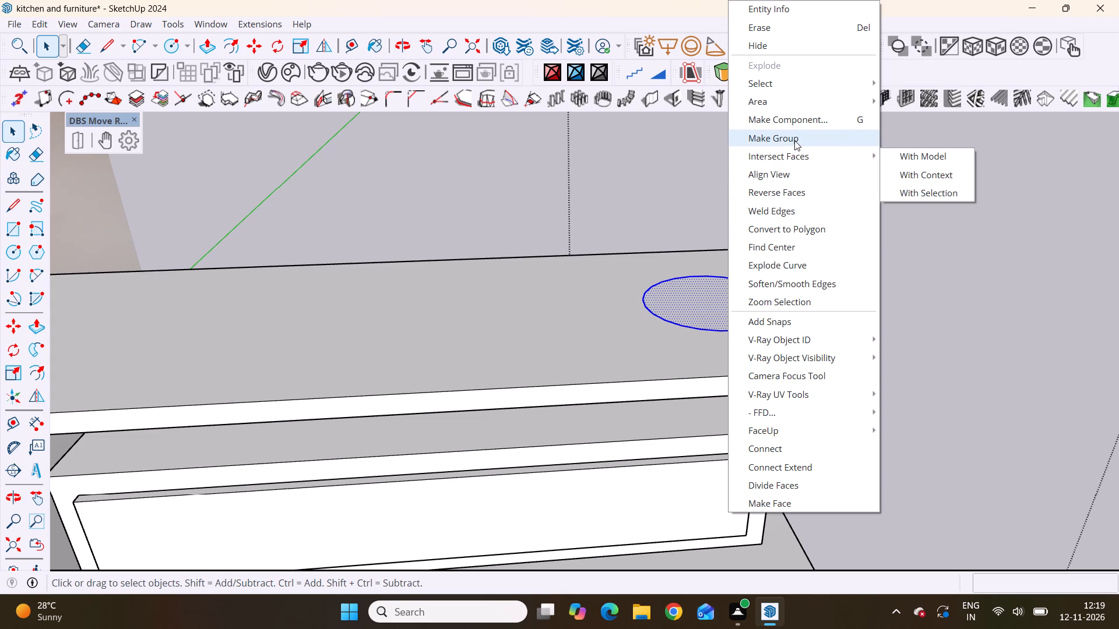
pyautogui.click(797, 139)
pyautogui.scroll(3, 709, 309)
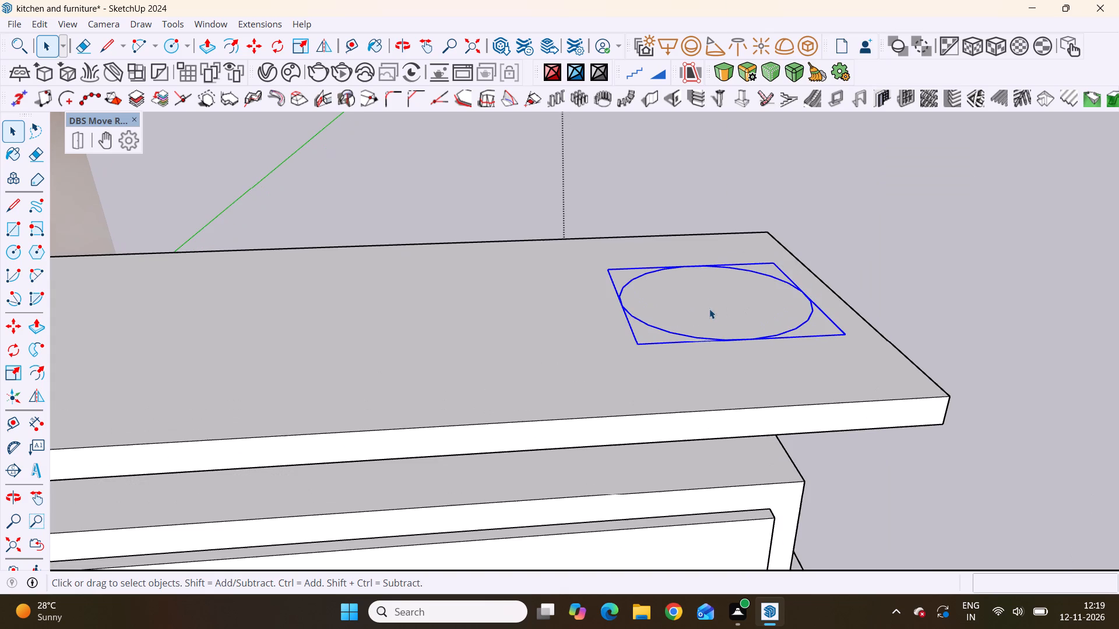
pyautogui.scroll(-5, 698, 296)
pyautogui.click(825, 229)
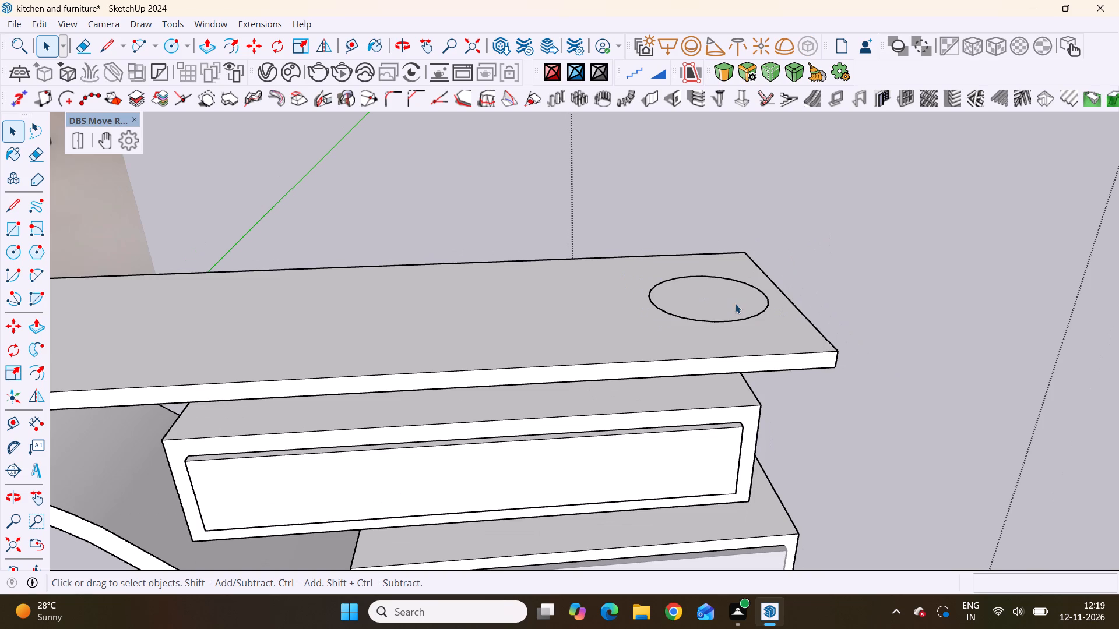
# Open the lamp-base circle's group on the tabletop for editing and start a Push/Pull extrusion of its face.
pyautogui.doubleClick(735, 303)
pyautogui.click(735, 303)
pyautogui.scroll(-4, 735, 300)
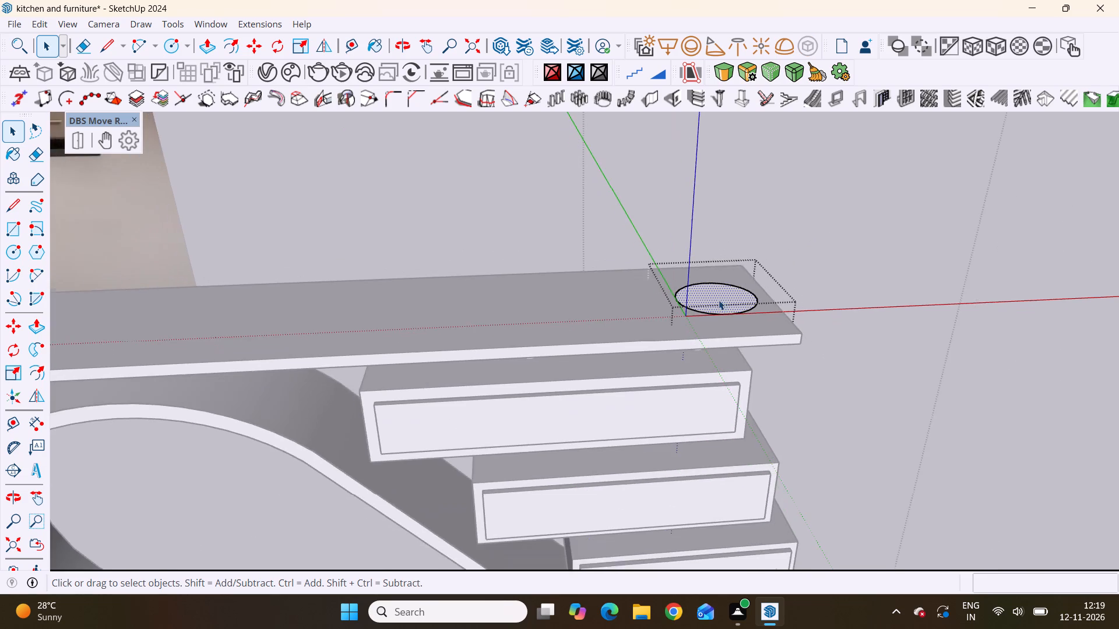
pyautogui.scroll(5, 728, 309)
pyautogui.press('p')
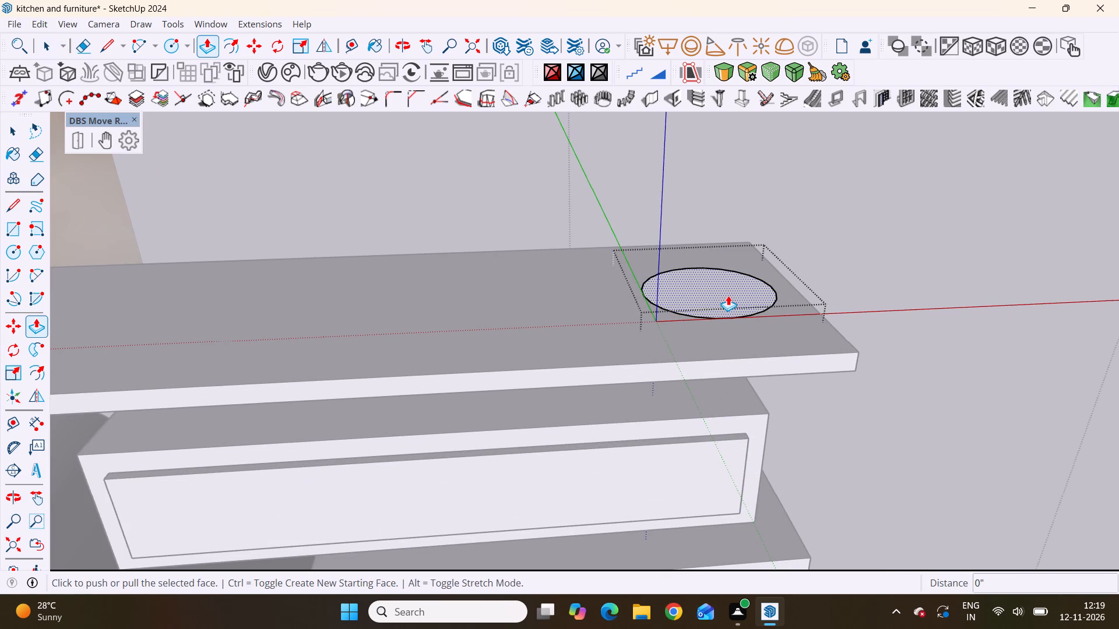
pyautogui.click(696, 296)
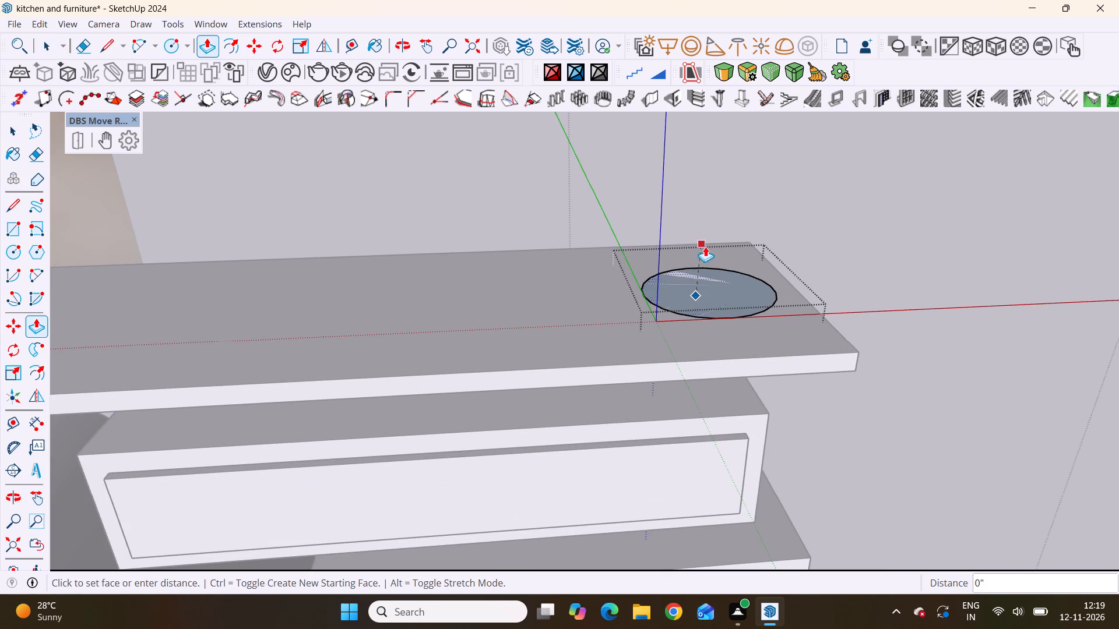
# Preview different thicknesses for the extruded lamp base, viewing it closely from the tabletop's drawer-side end and front.
pyautogui.scroll(-2, 762, 242)
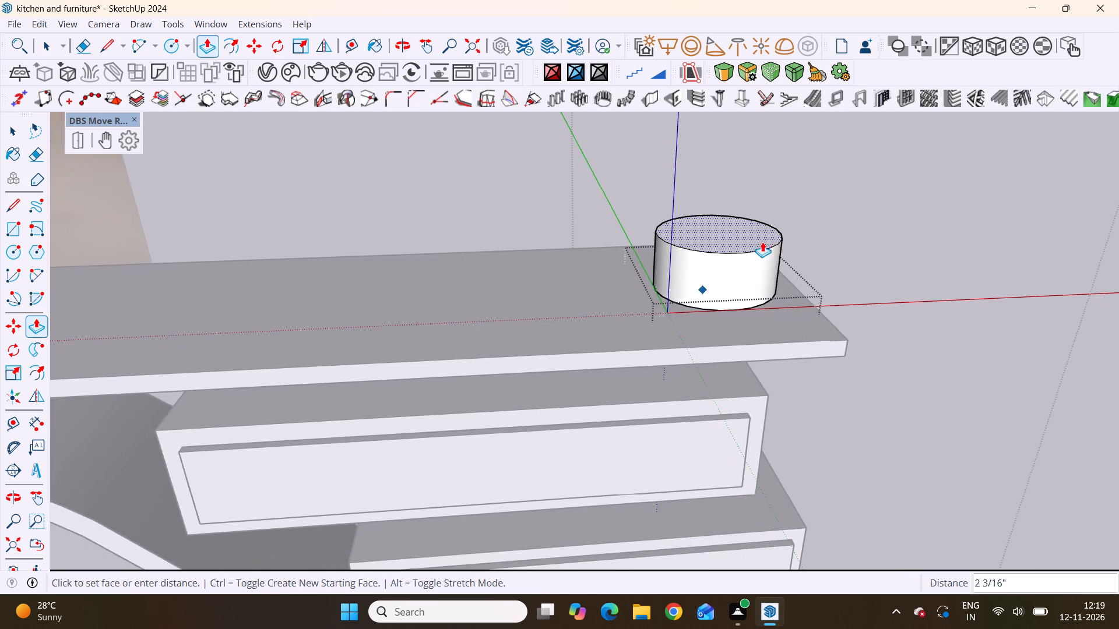
pyautogui.scroll(-6, 762, 242)
pyautogui.moveTo(794, 266); pyautogui.dragTo(513, 235, button='middle')
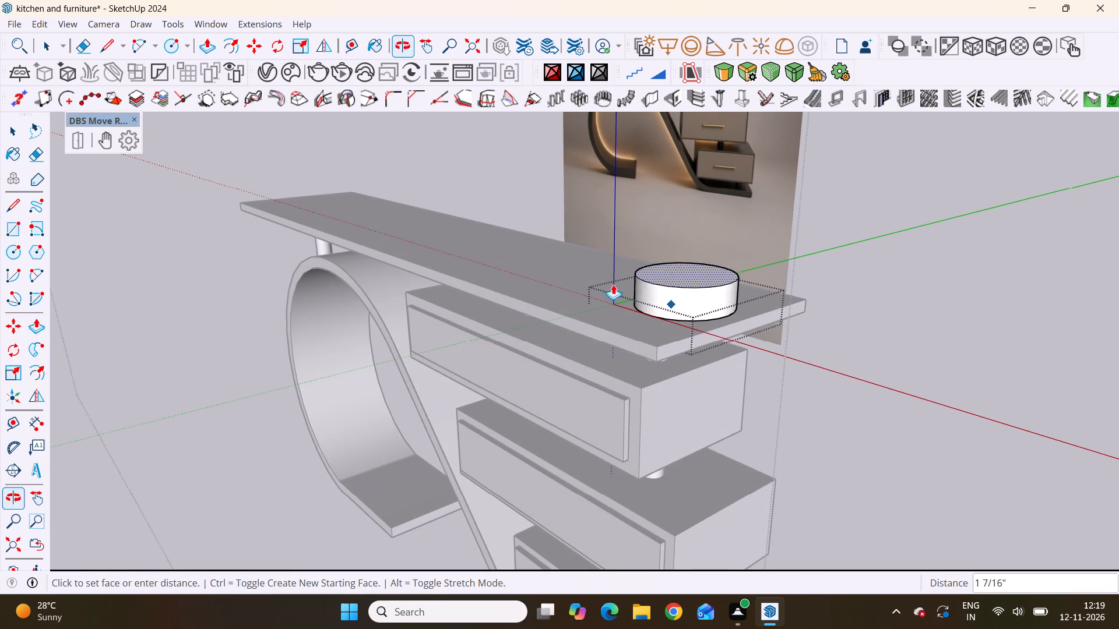
pyautogui.scroll(5, 695, 291)
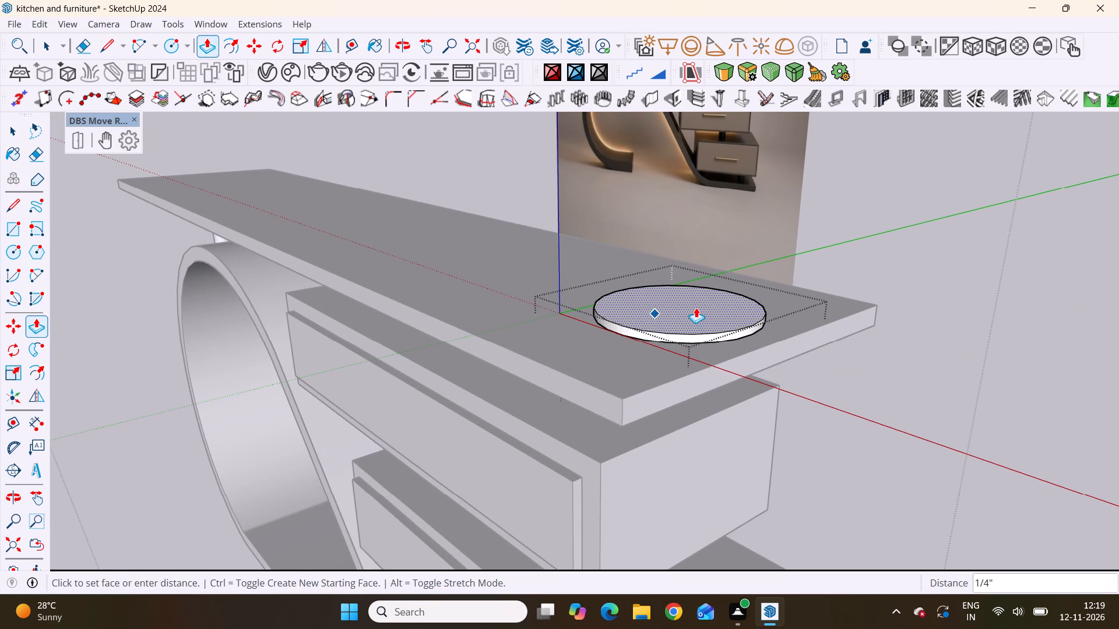
pyautogui.scroll(3, 695, 308)
pyautogui.moveTo(694, 308); pyautogui.dragTo(835, 284, button='middle')
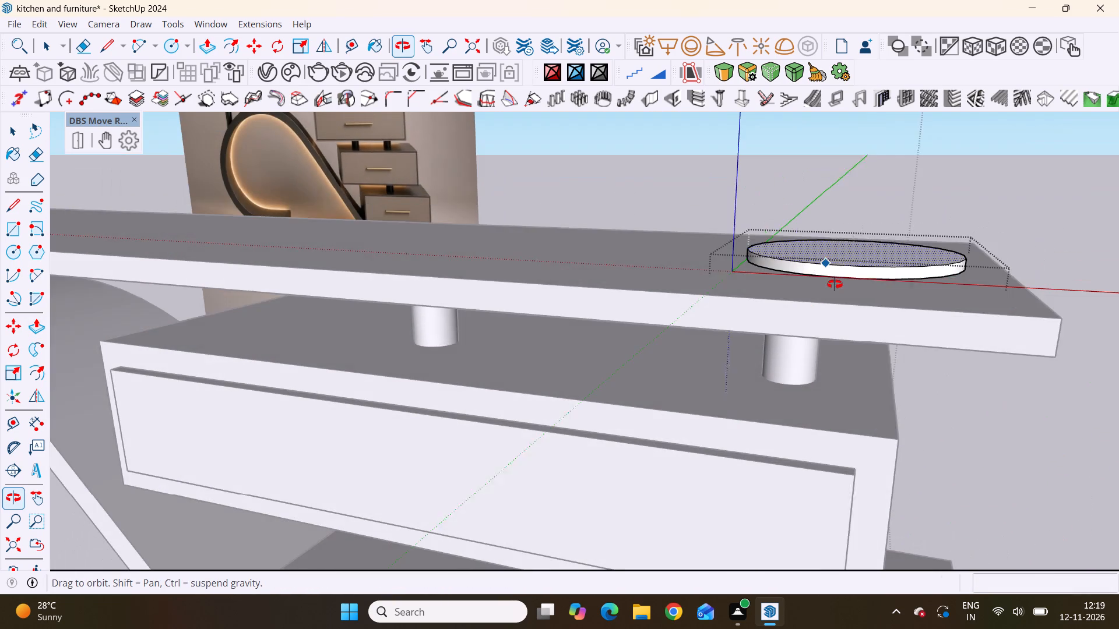
pyautogui.moveTo(835, 284); pyautogui.dragTo(834, 284, button='middle')
pyautogui.scroll(2, 867, 230)
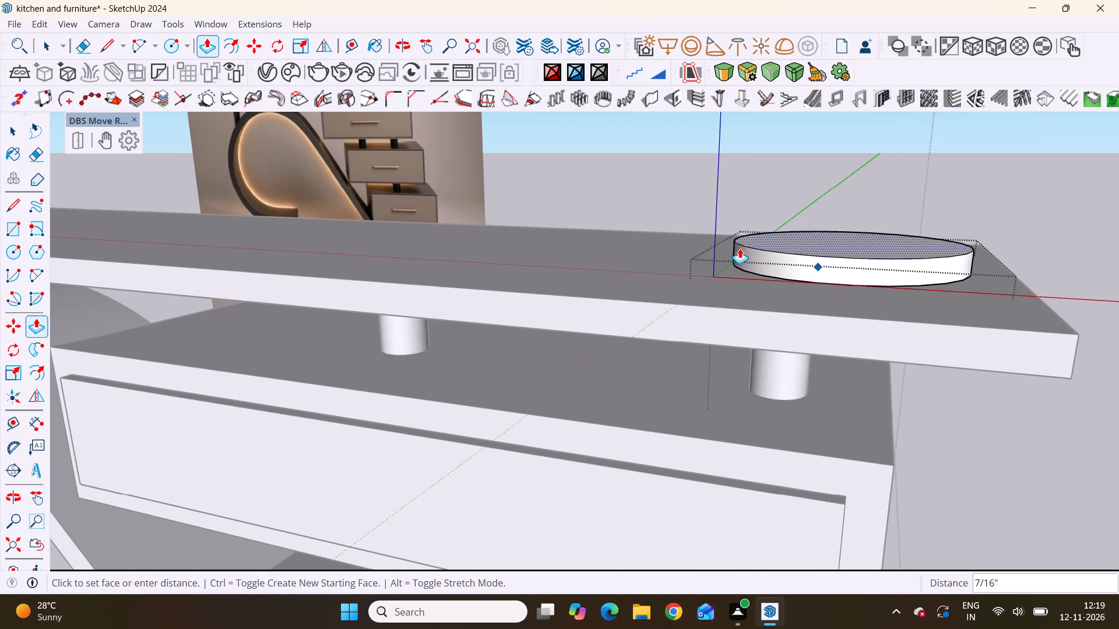
pyautogui.scroll(-6, 736, 250)
pyautogui.scroll(5, 844, 252)
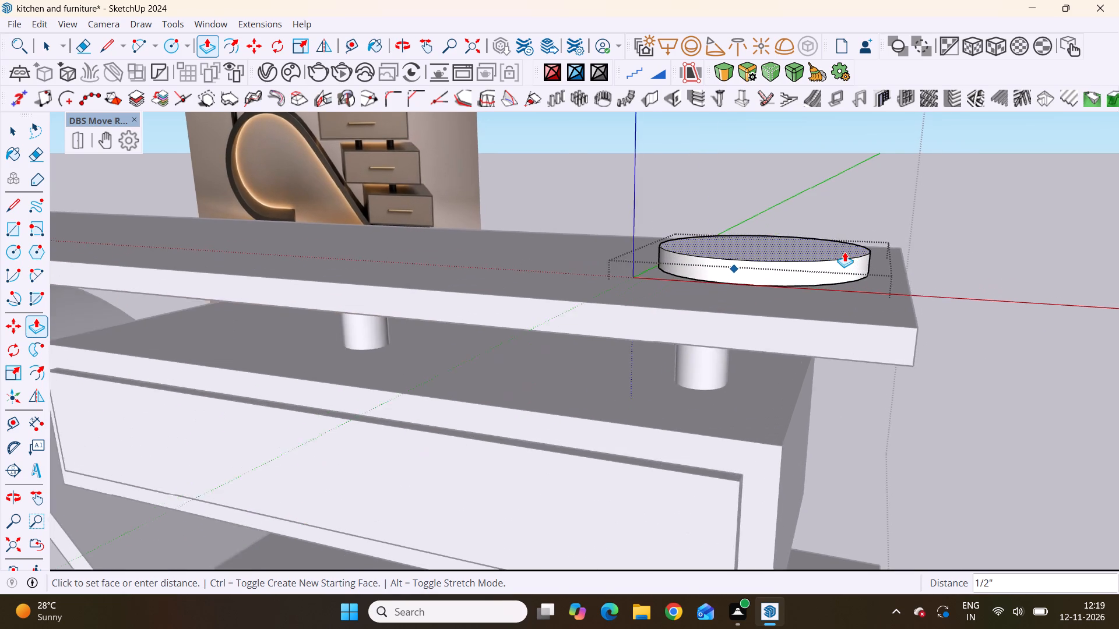
pyautogui.scroll(5, 844, 252)
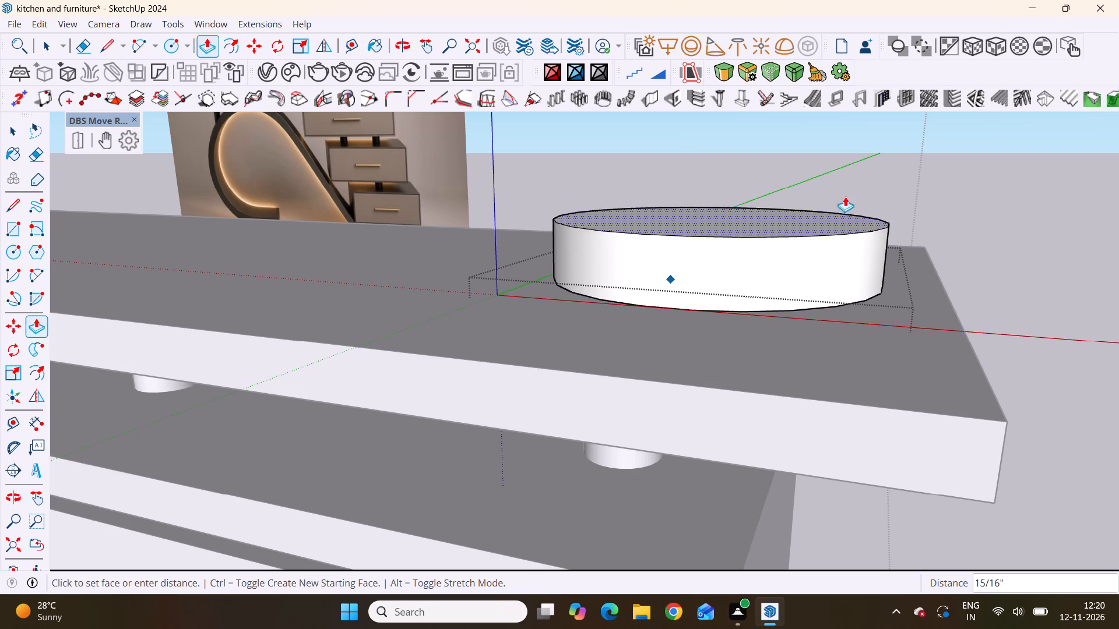
# Examine the lamp base's previewed height against the whole console table from above, the front and the drawer-side end.
pyautogui.scroll(-15, 853, 231)
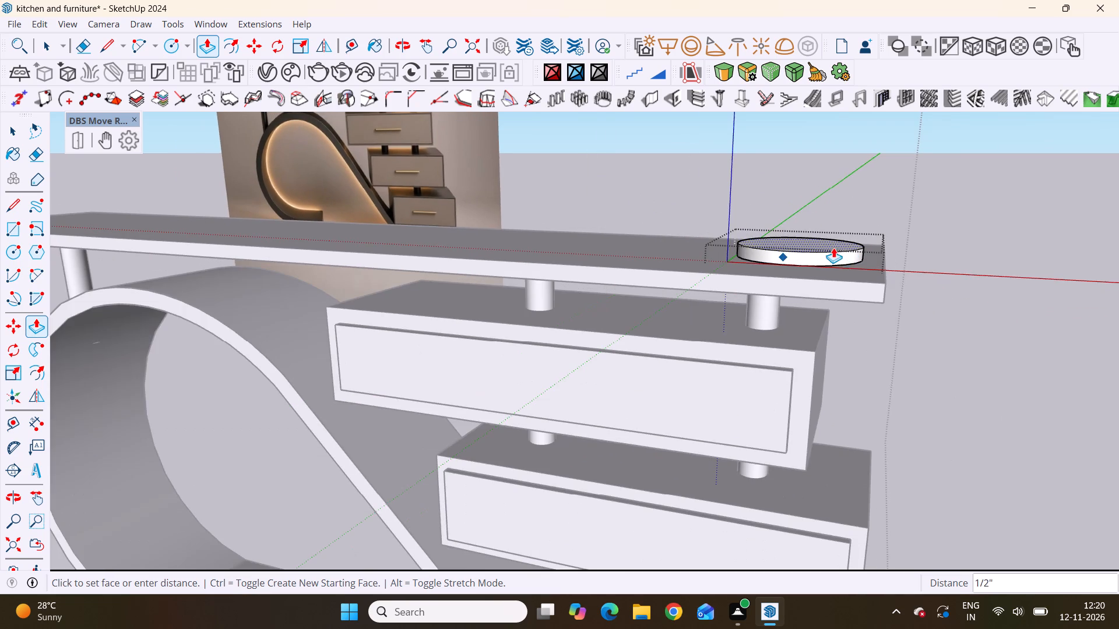
pyautogui.moveTo(833, 248); pyautogui.dragTo(882, 249, button='middle')
pyautogui.scroll(-6, 882, 249)
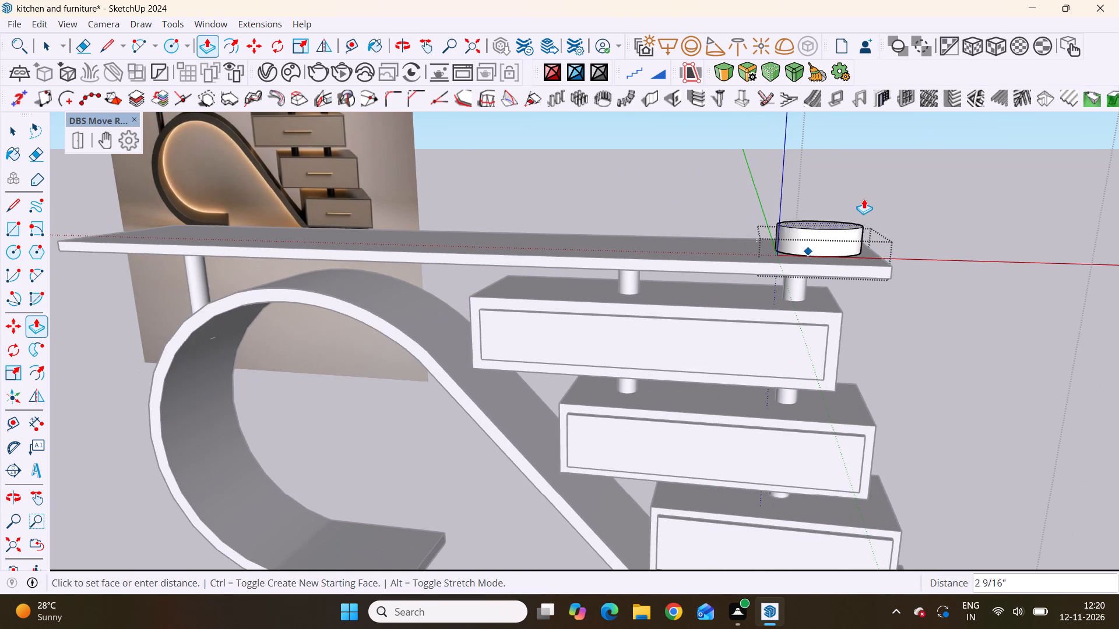
pyautogui.scroll(1, 862, 197)
pyautogui.scroll(-4, 863, 197)
pyautogui.moveTo(844, 218); pyautogui.dragTo(776, 331, button='middle')
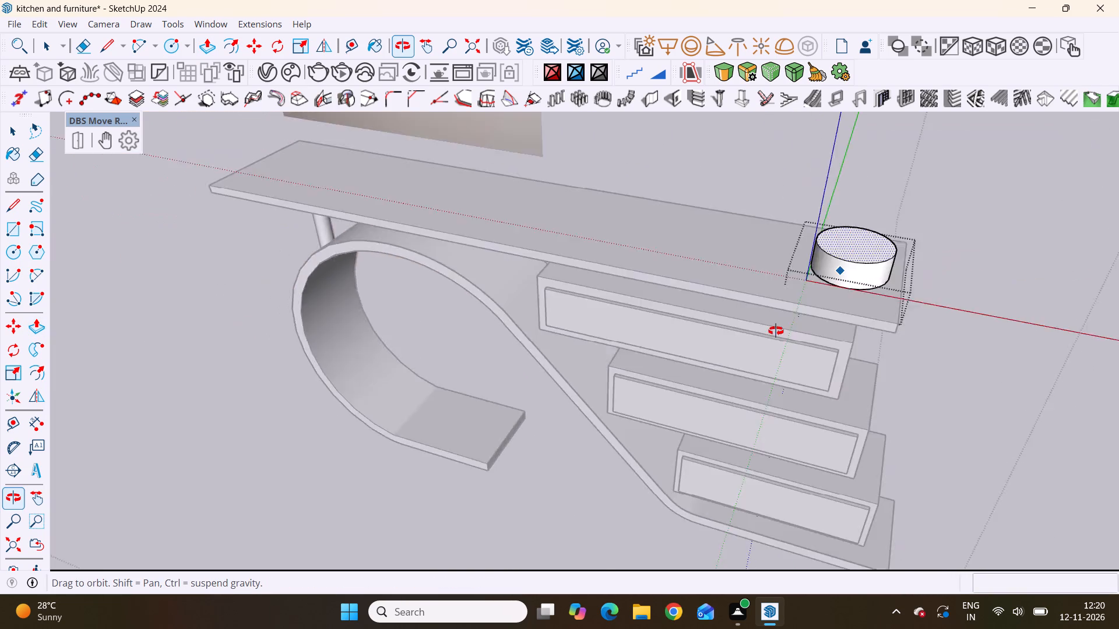
pyautogui.moveTo(776, 331); pyautogui.dragTo(912, 347, button='middle')
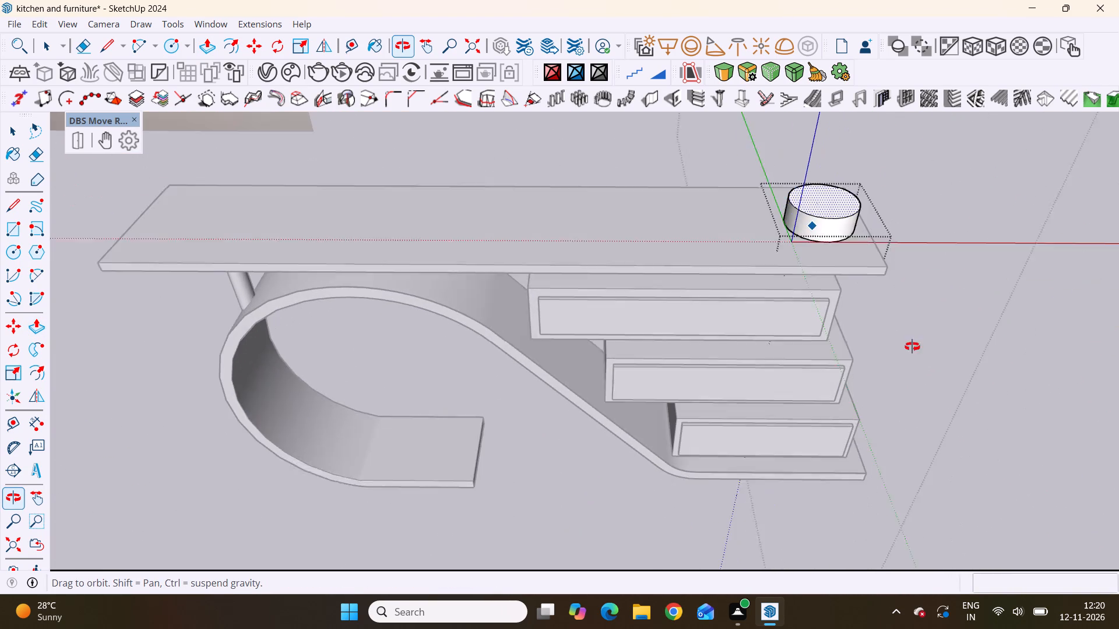
pyautogui.moveTo(912, 347); pyautogui.dragTo(917, 341, button='middle')
pyautogui.scroll(4, 824, 186)
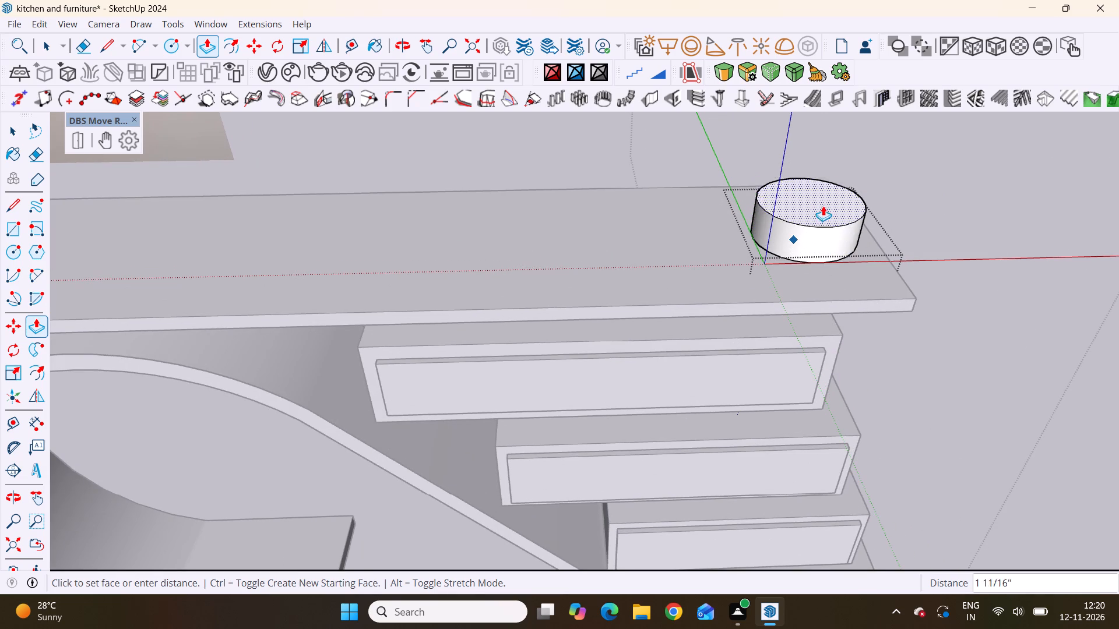
pyautogui.scroll(5, 832, 219)
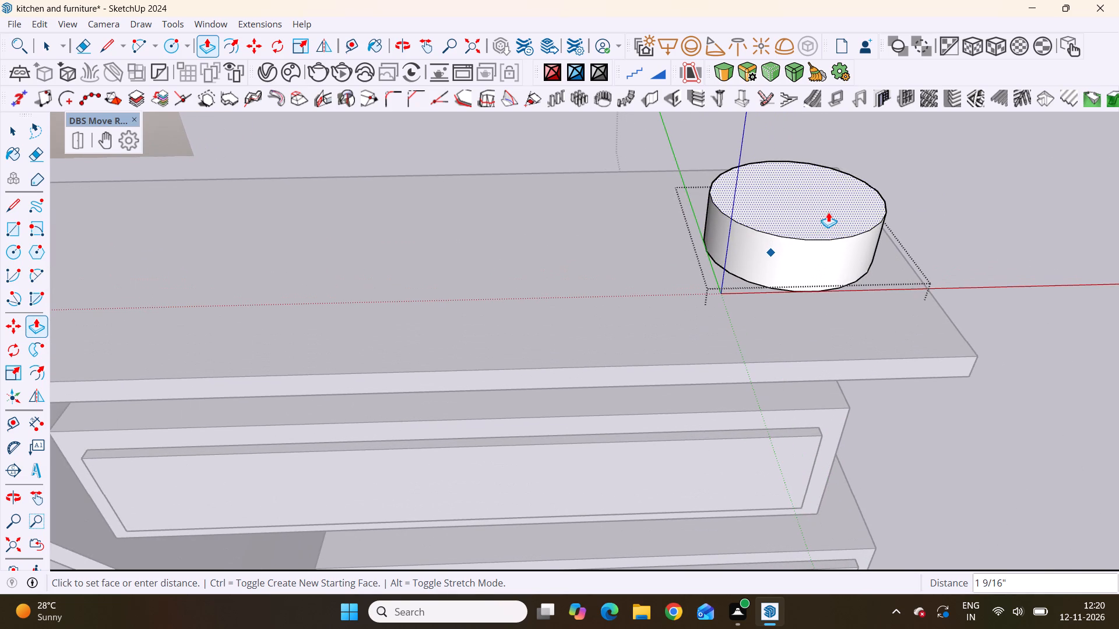
pyautogui.scroll(-8, 826, 210)
pyautogui.moveTo(819, 220); pyautogui.dragTo(456, 197, button='middle')
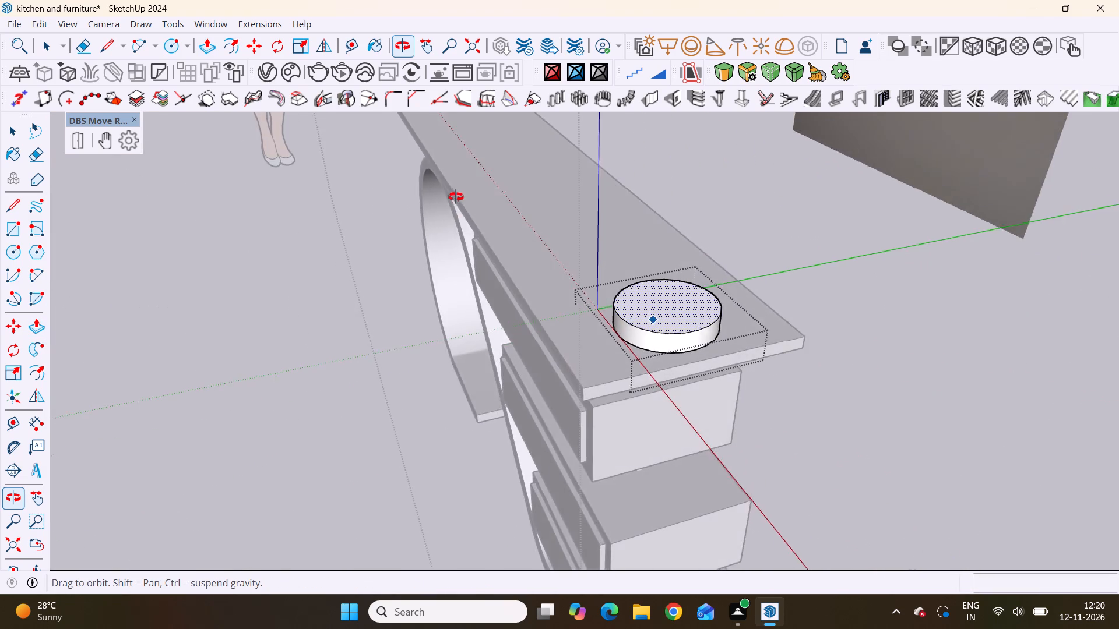
pyautogui.moveTo(456, 197); pyautogui.dragTo(884, 188, button='middle')
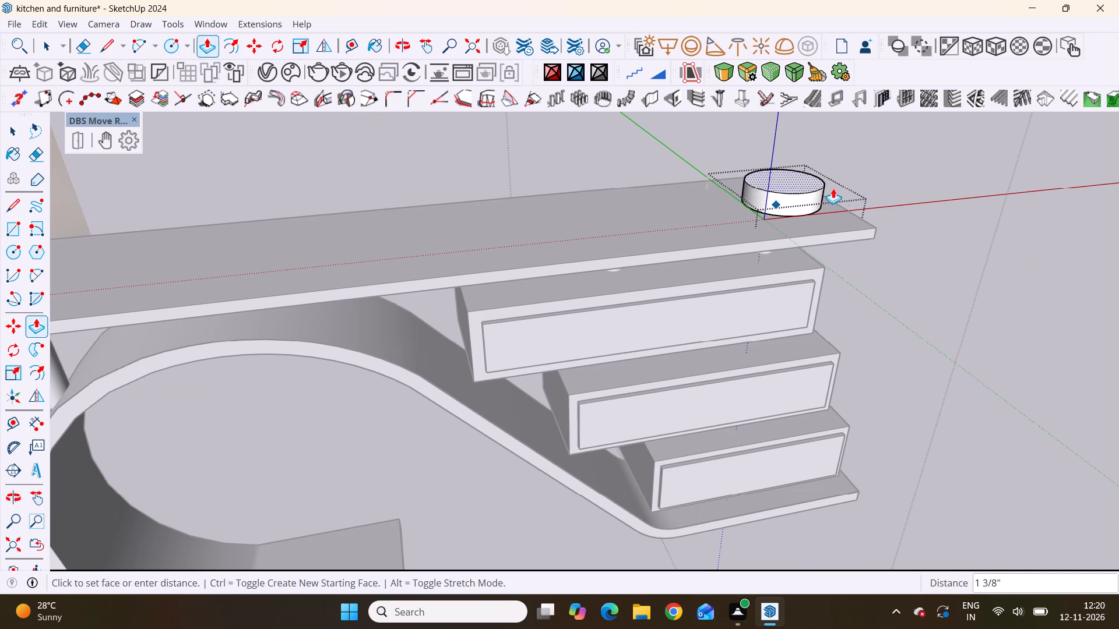
pyautogui.scroll(-5, 790, 183)
pyautogui.moveTo(791, 178); pyautogui.dragTo(710, 192, button='middle')
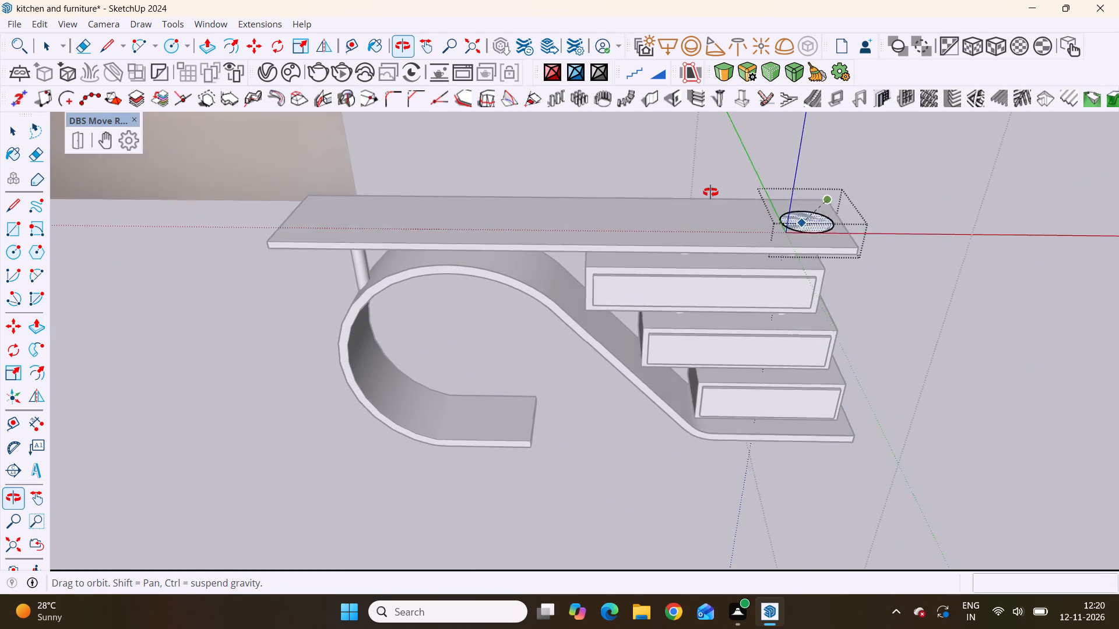
pyautogui.moveTo(710, 192); pyautogui.dragTo(711, 192, button='middle')
pyautogui.scroll(4, 770, 168)
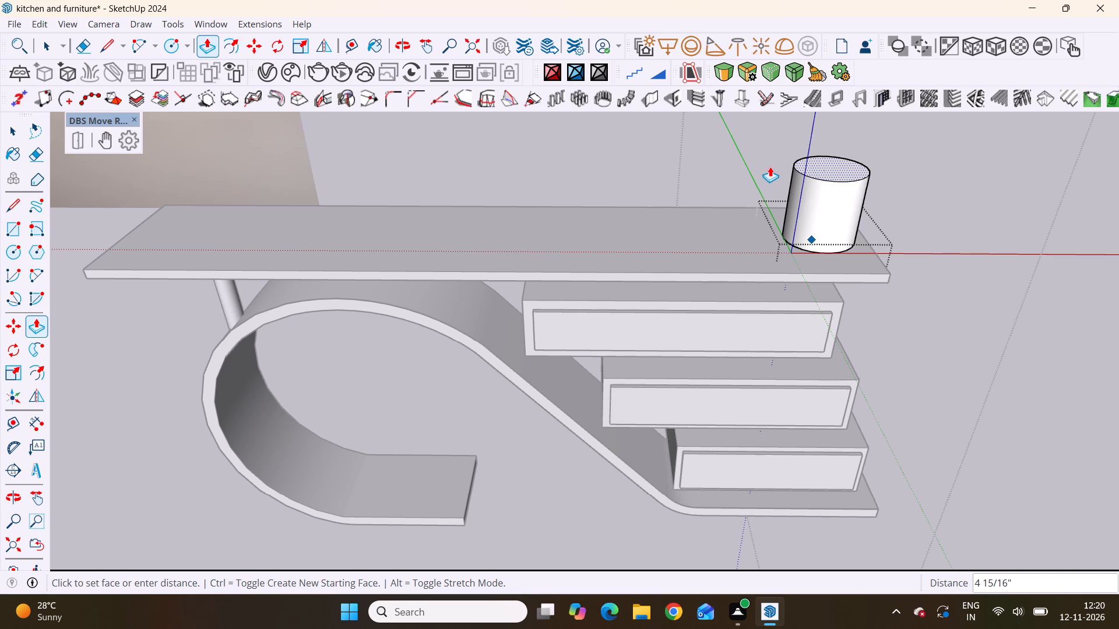
pyautogui.scroll(-8, 492, 227)
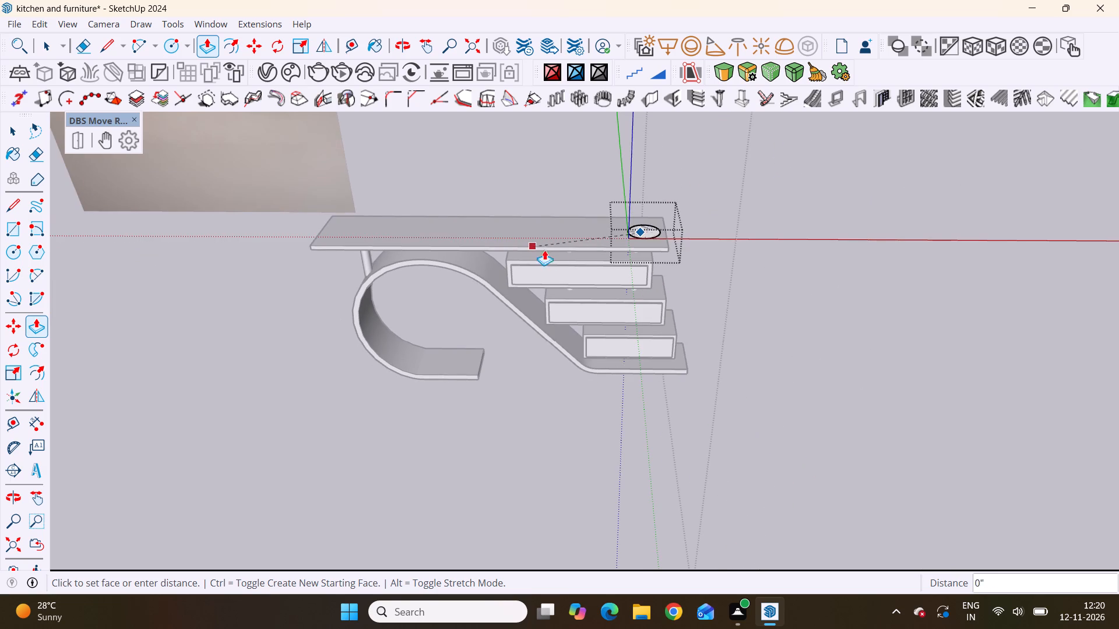
# Preview different thicknesses for the extruded lamp base against the tabletop and staggered drawers, viewed from the front.
pyautogui.moveTo(635, 222); pyautogui.dragTo(656, 131, button='middle')
pyautogui.scroll(1, 656, 131)
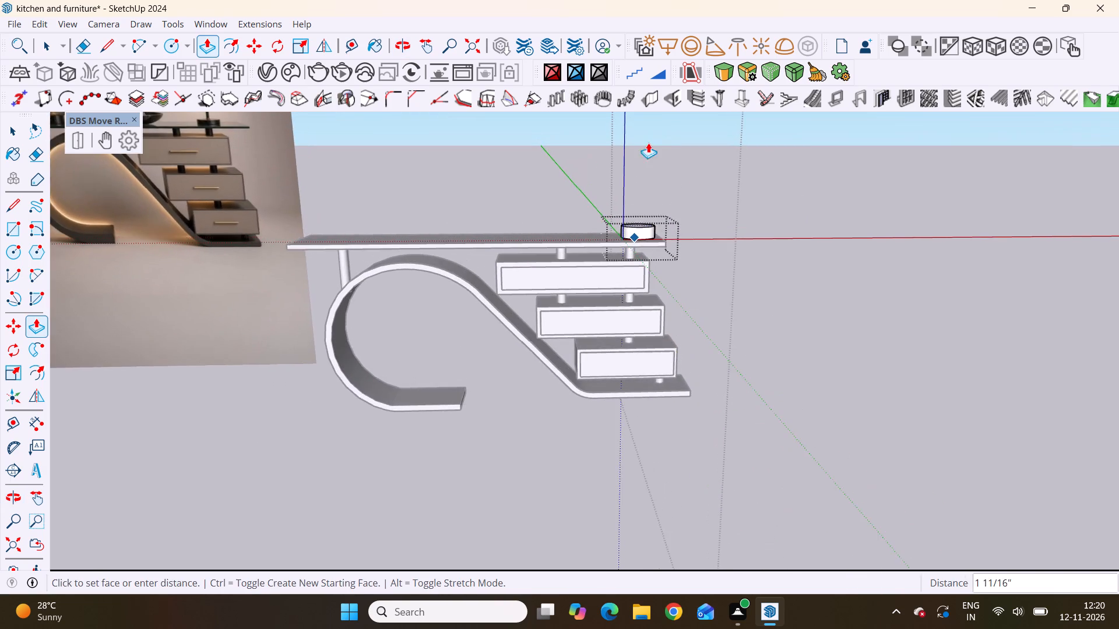
pyautogui.scroll(8, 641, 156)
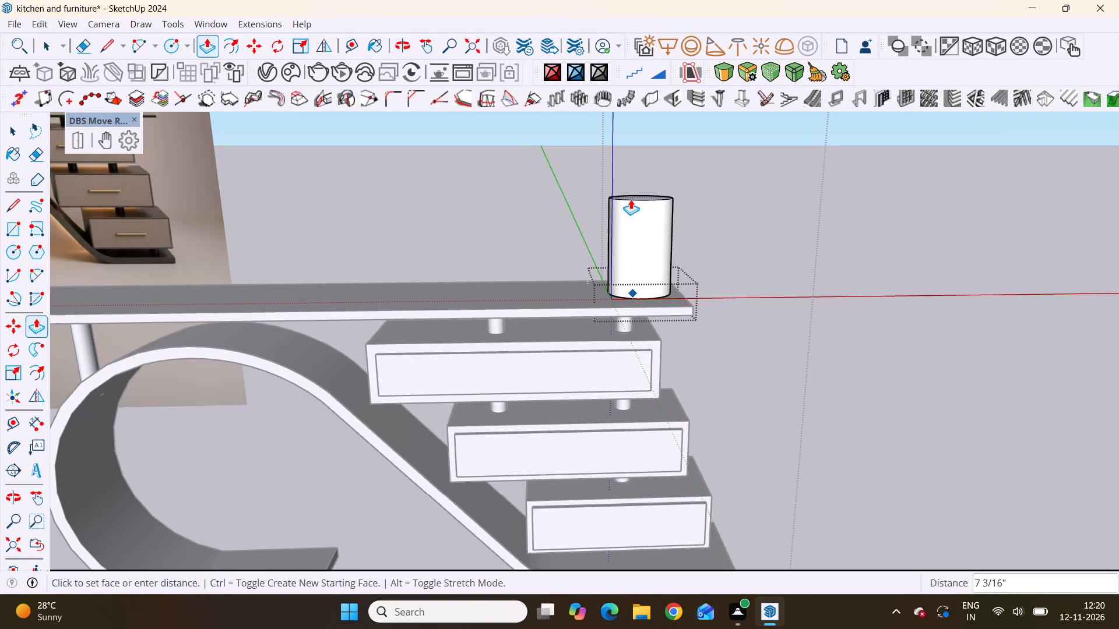
pyautogui.scroll(-5, 626, 202)
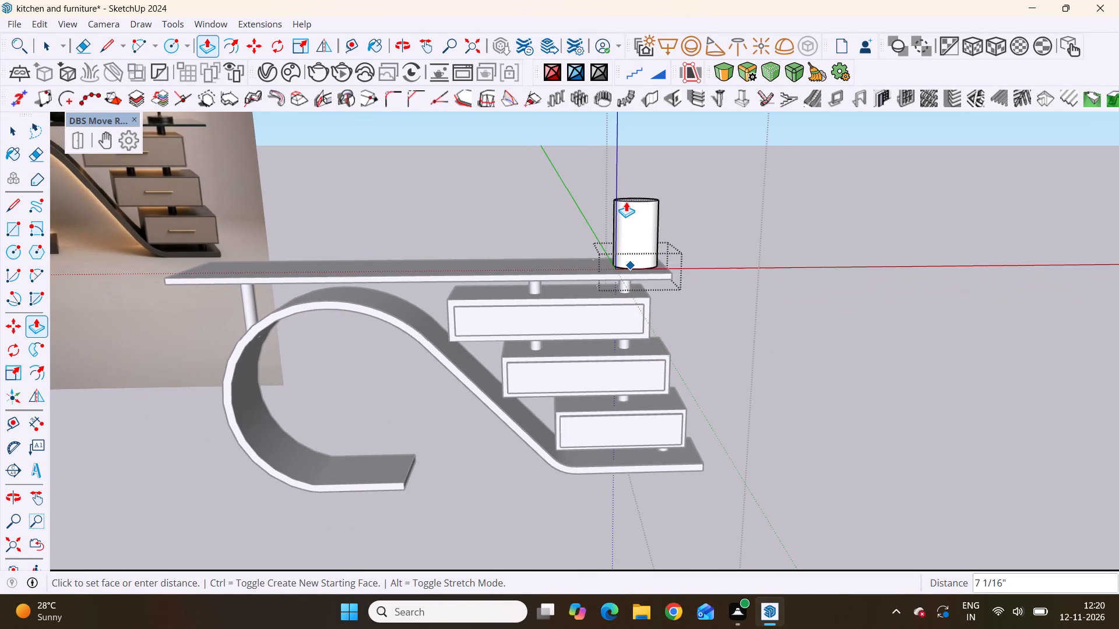
pyautogui.scroll(4, 638, 281)
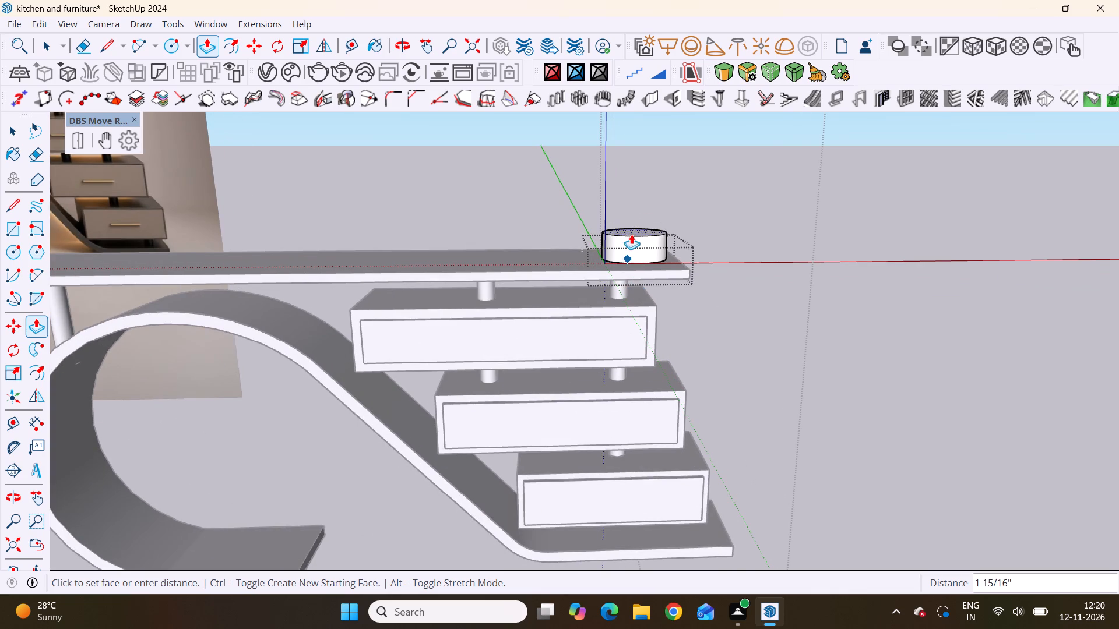
pyautogui.scroll(5, 632, 236)
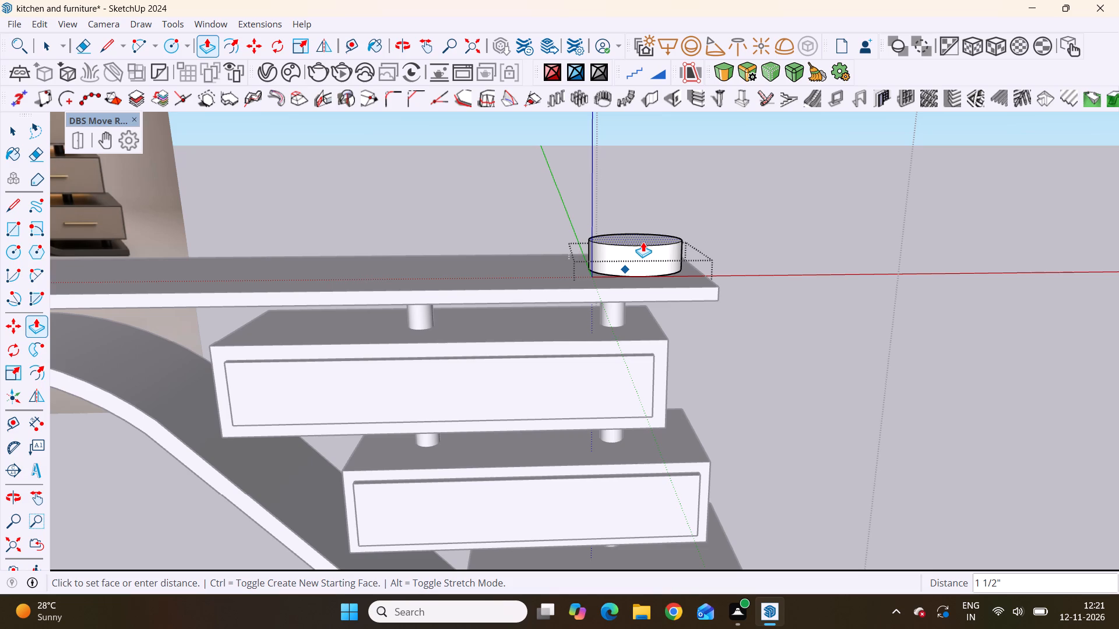
pyautogui.scroll(4, 636, 253)
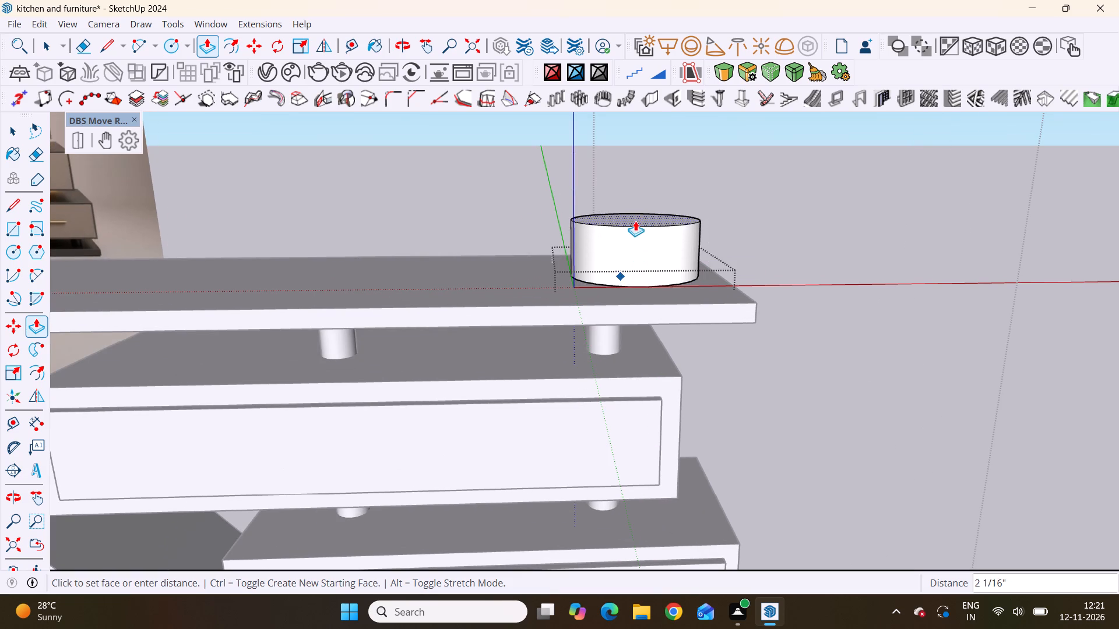
pyautogui.scroll(3, 626, 248)
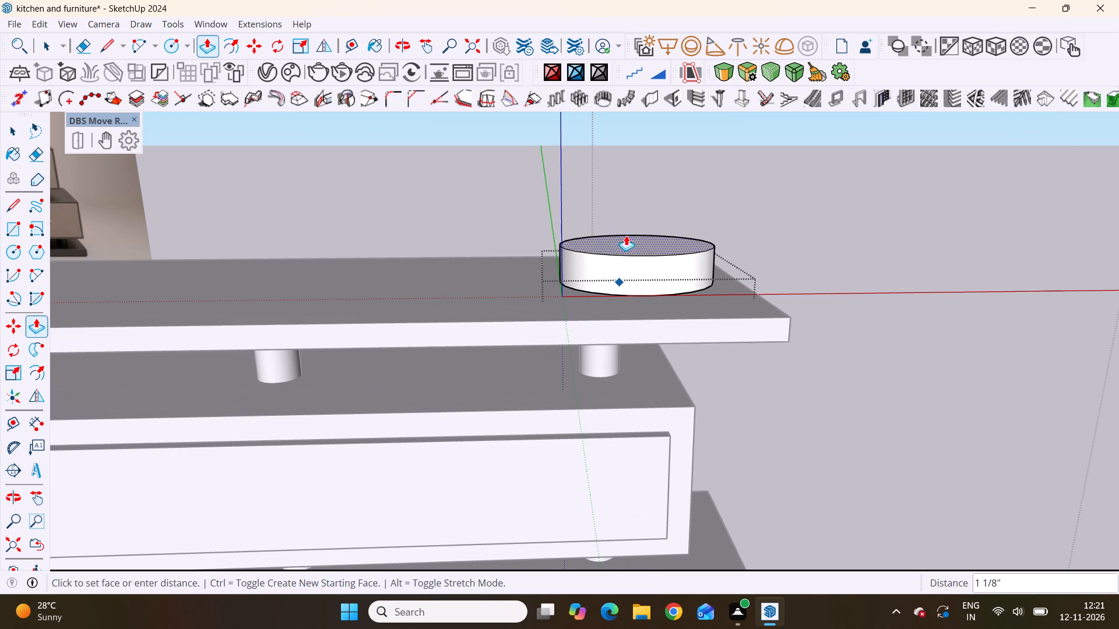
pyautogui.scroll(-4, 626, 231)
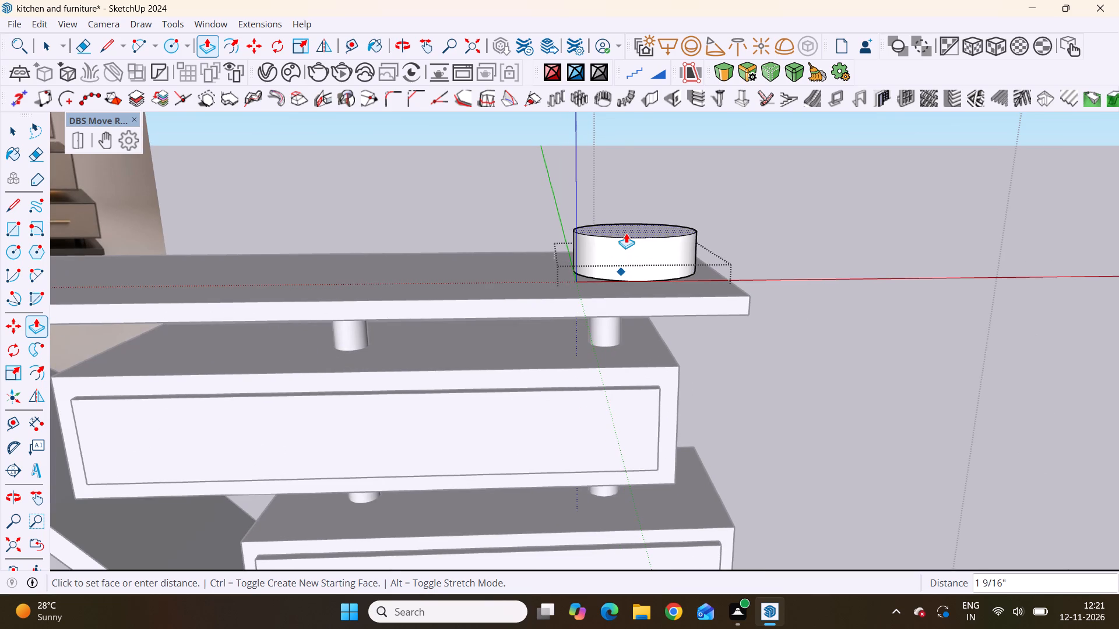
pyautogui.scroll(-12, 629, 243)
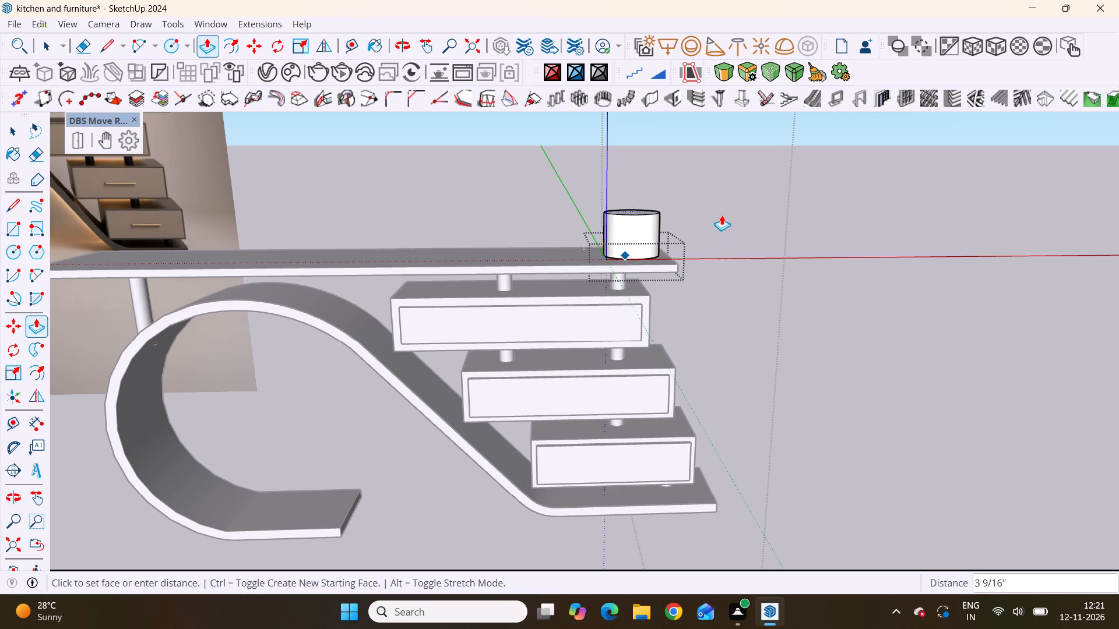
pyautogui.scroll(5, 648, 263)
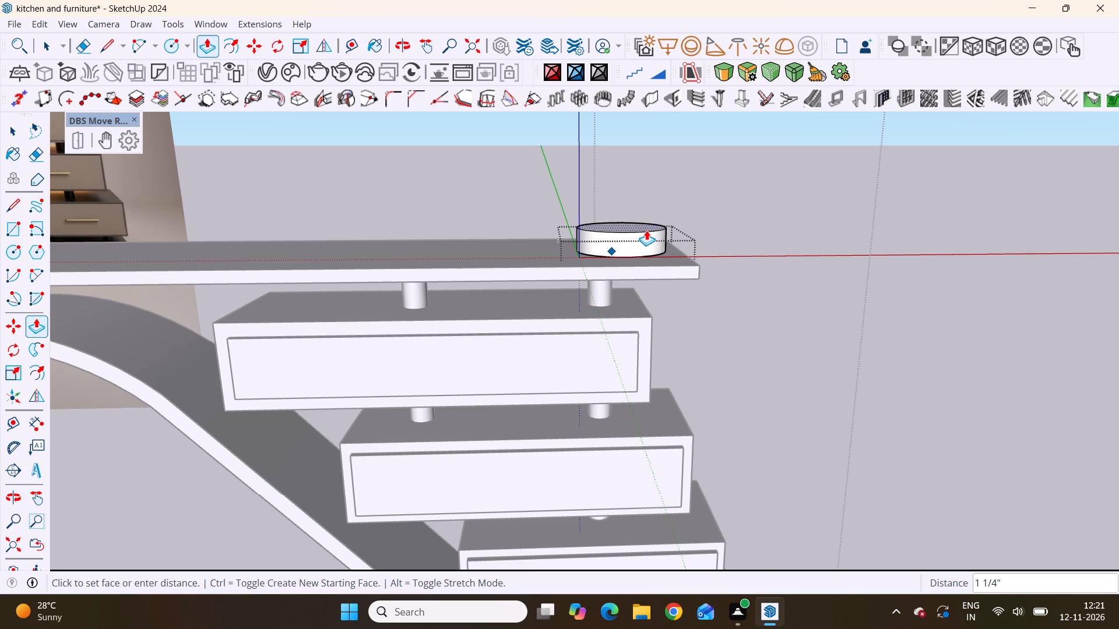
pyautogui.scroll(2, 646, 229)
pyautogui.scroll(-10, 646, 229)
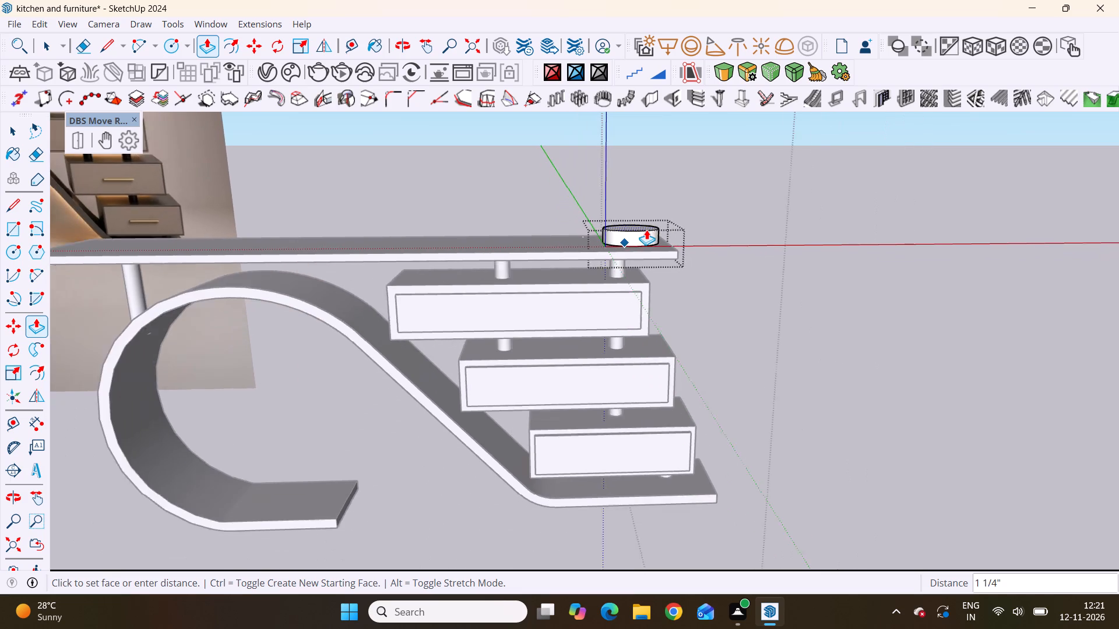
pyautogui.scroll(-9, 646, 229)
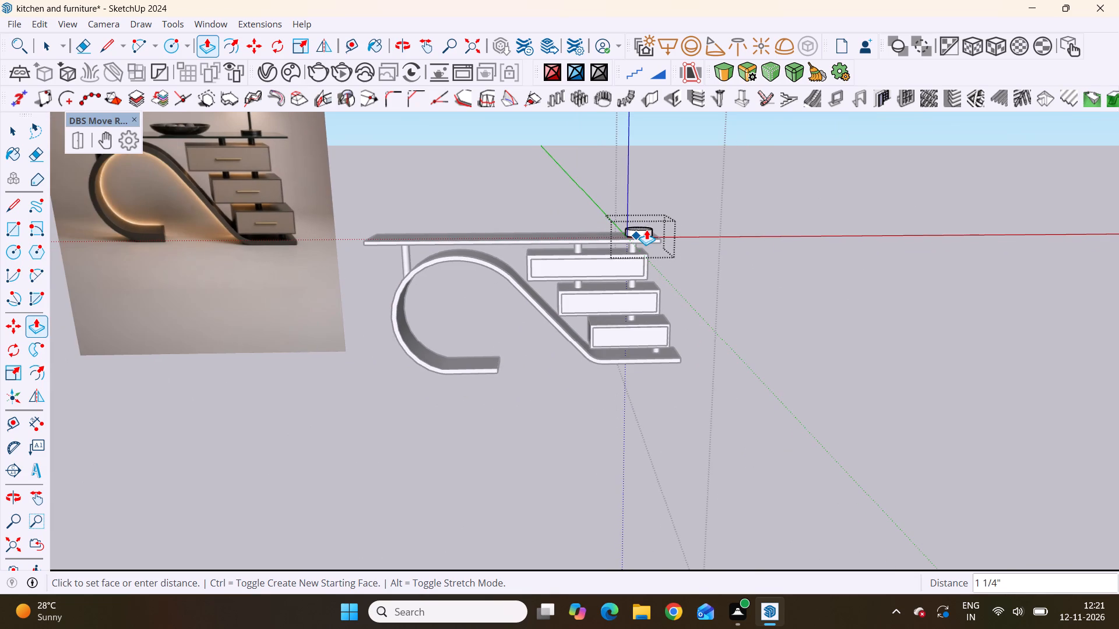
# Compare the lamp base's previewed thickness with the table lamp's base in the reference photo.
pyautogui.scroll(16, 646, 229)
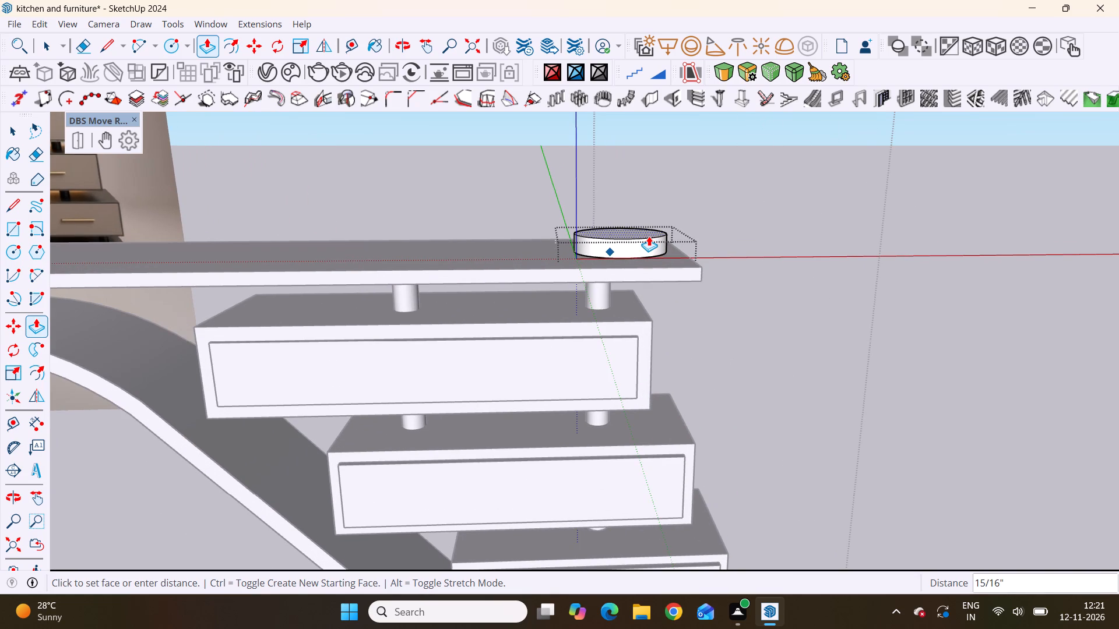
pyautogui.scroll(-9, 649, 236)
pyautogui.scroll(1, 649, 236)
pyautogui.scroll(-9, 649, 236)
pyautogui.scroll(1, 649, 236)
pyautogui.scroll(-7, 649, 236)
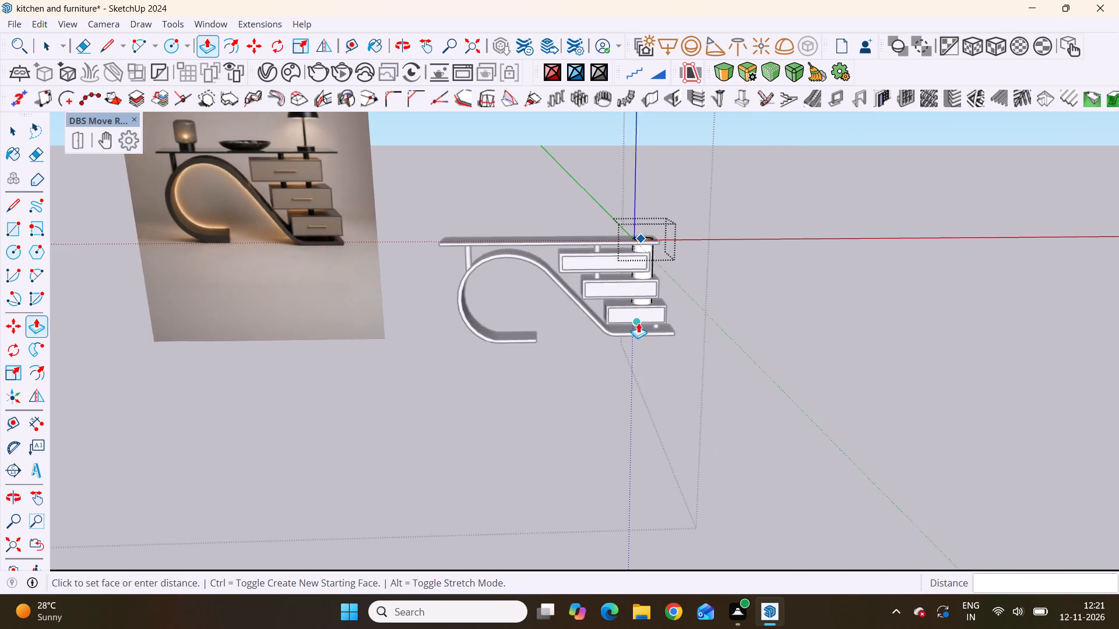
pyautogui.scroll(-2, 638, 323)
pyautogui.scroll(14, 407, 174)
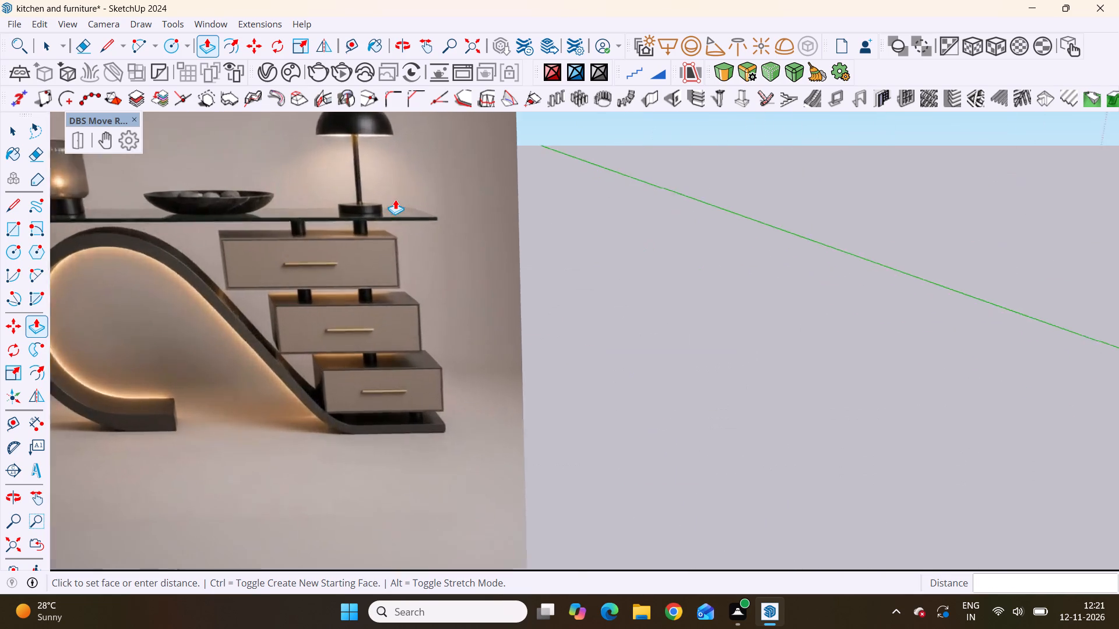
pyautogui.scroll(7, 395, 199)
pyautogui.scroll(-16, 351, 232)
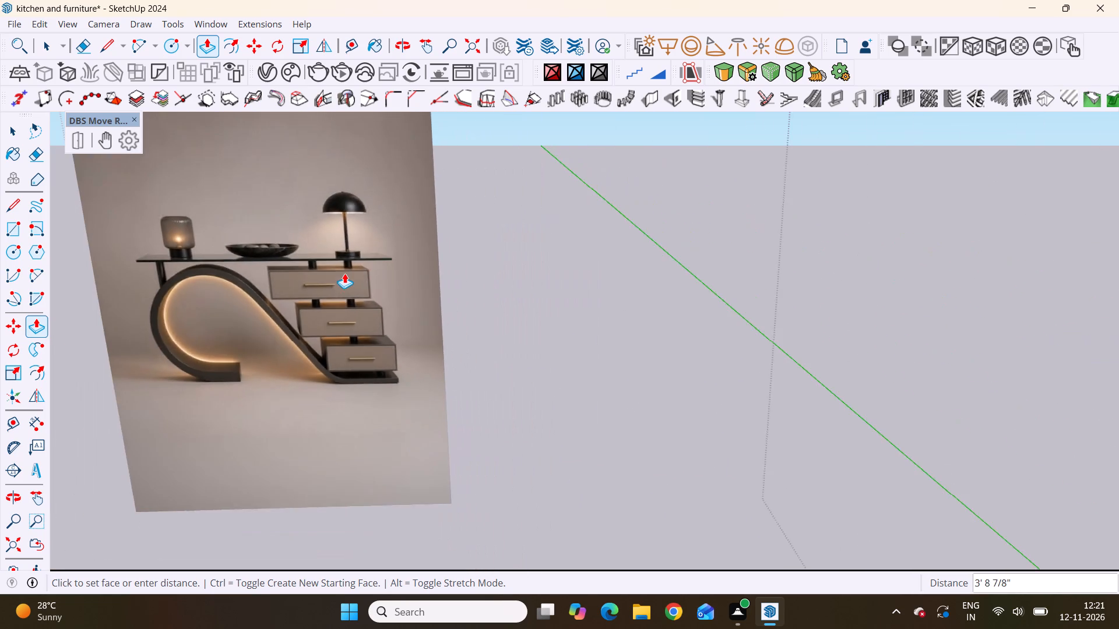
pyautogui.scroll(-11, 344, 273)
# Examine the lamp base's previewed thickness closely at the tabletop's drawer-side end and against the drawers below.
pyautogui.scroll(15, 518, 360)
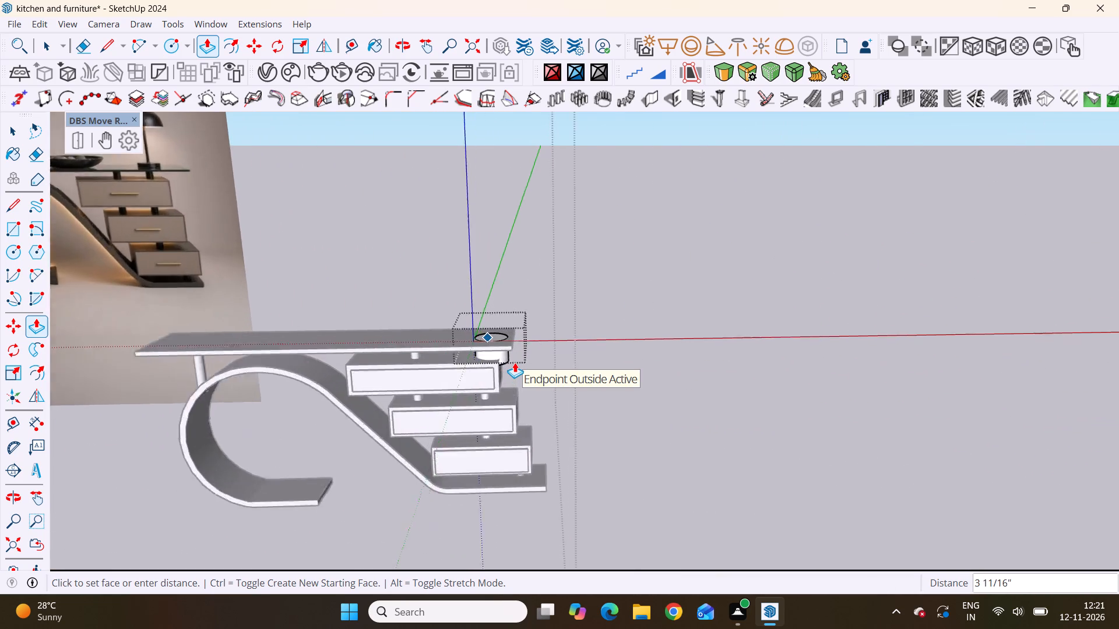
pyautogui.scroll(16, 515, 362)
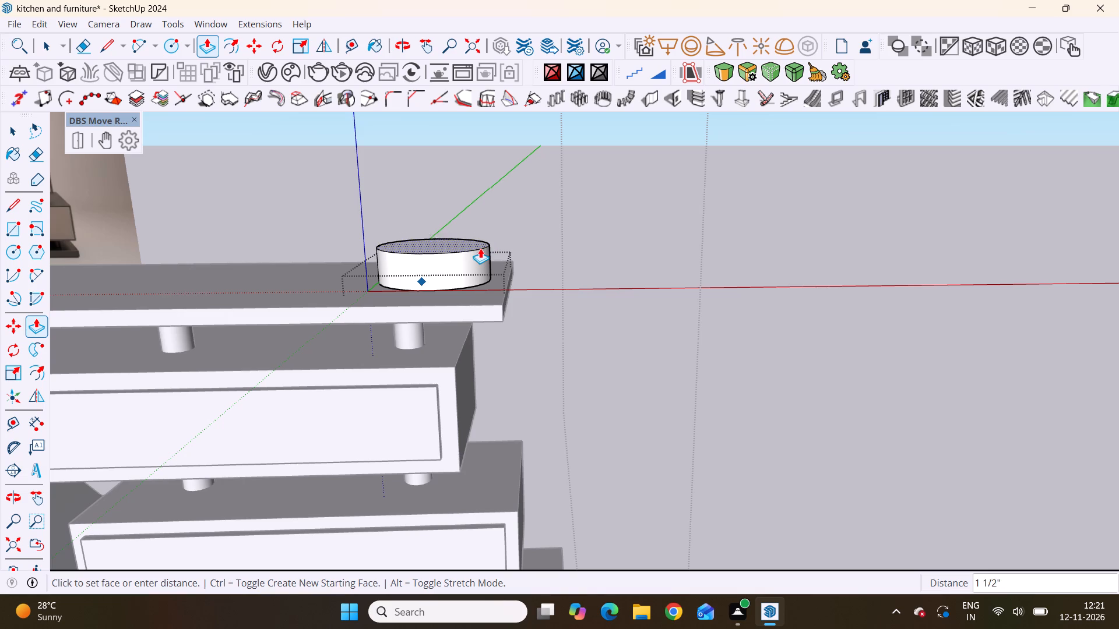
pyautogui.scroll(4, 480, 252)
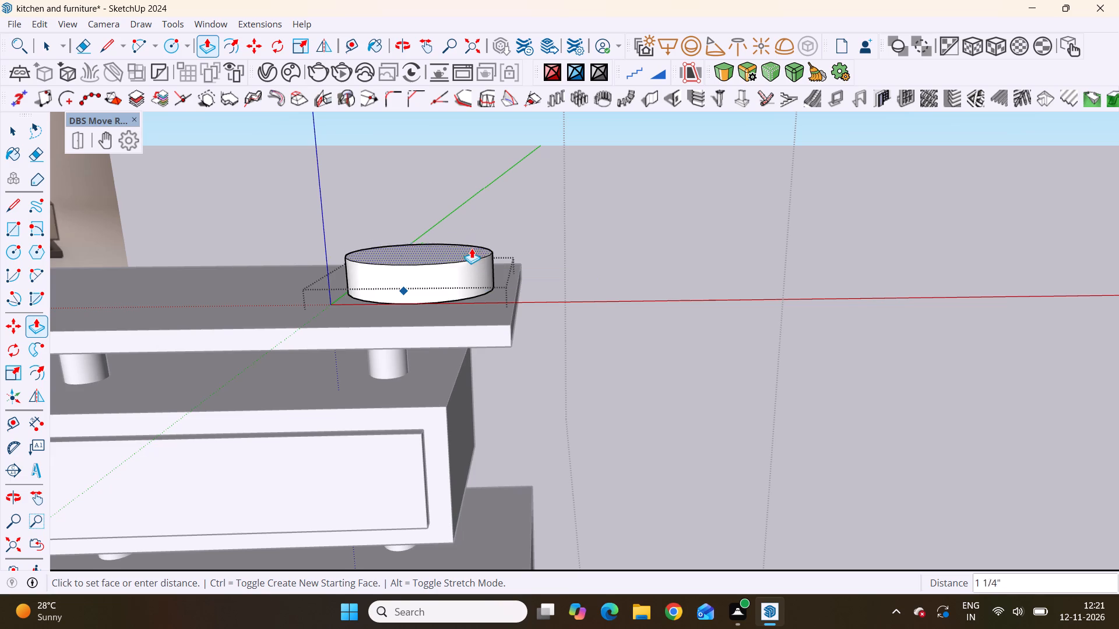
pyautogui.scroll(3, 472, 252)
pyautogui.scroll(-7, 472, 252)
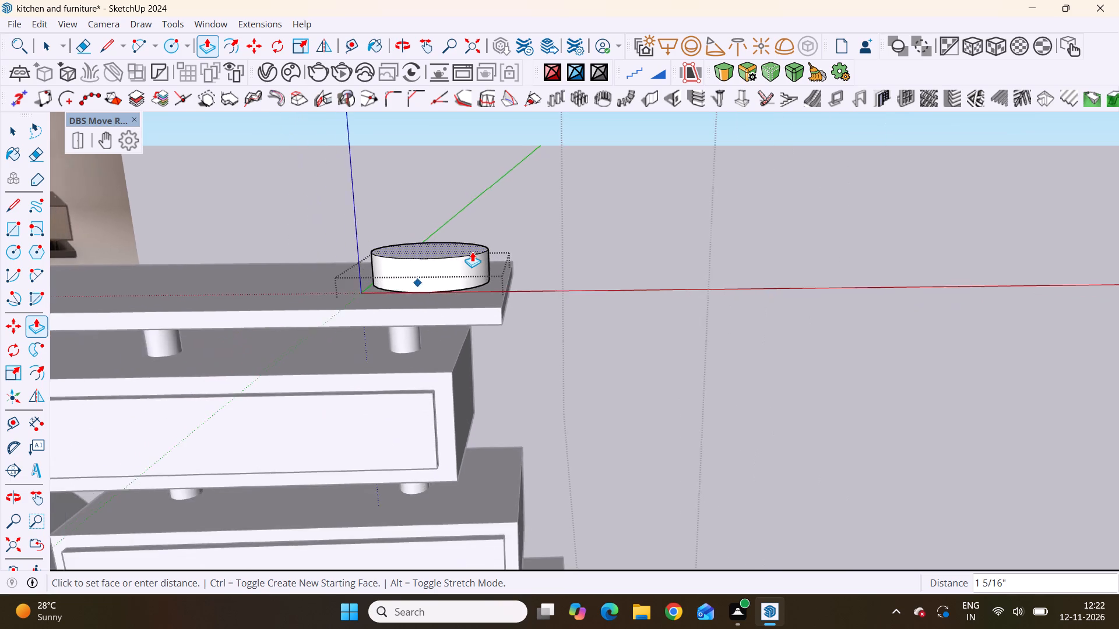
pyautogui.scroll(1, 472, 252)
pyautogui.scroll(-13, 472, 252)
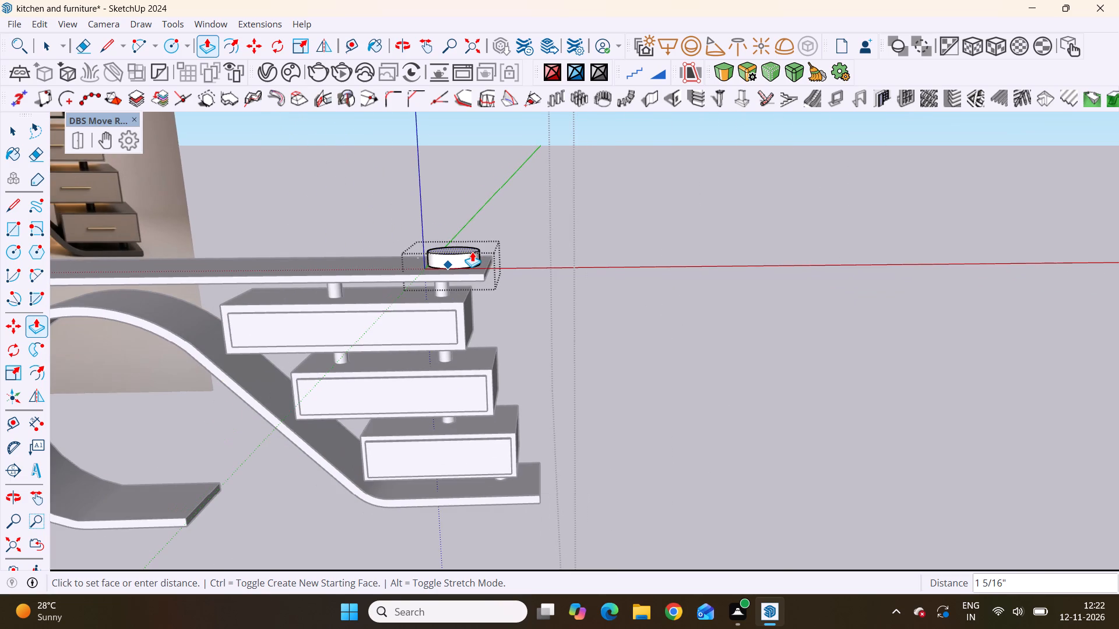
pyautogui.moveTo(181, 289); pyautogui.dragTo(231, 272, button='middle')
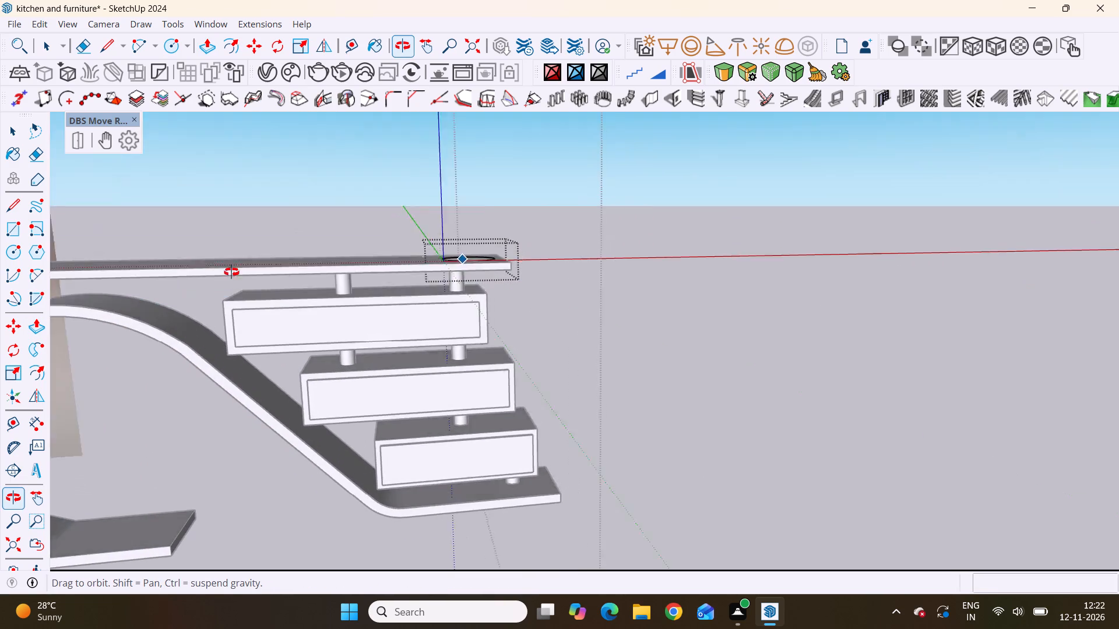
pyautogui.moveTo(231, 272); pyautogui.dragTo(198, 314, button='middle')
pyautogui.scroll(15, 488, 257)
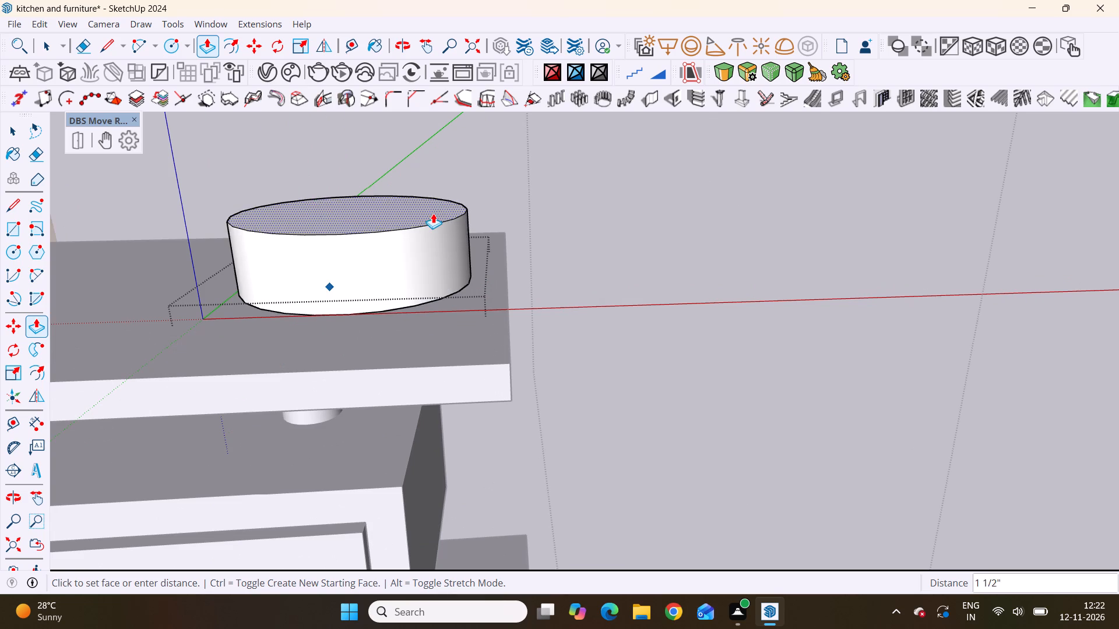
pyautogui.scroll(-5, 438, 225)
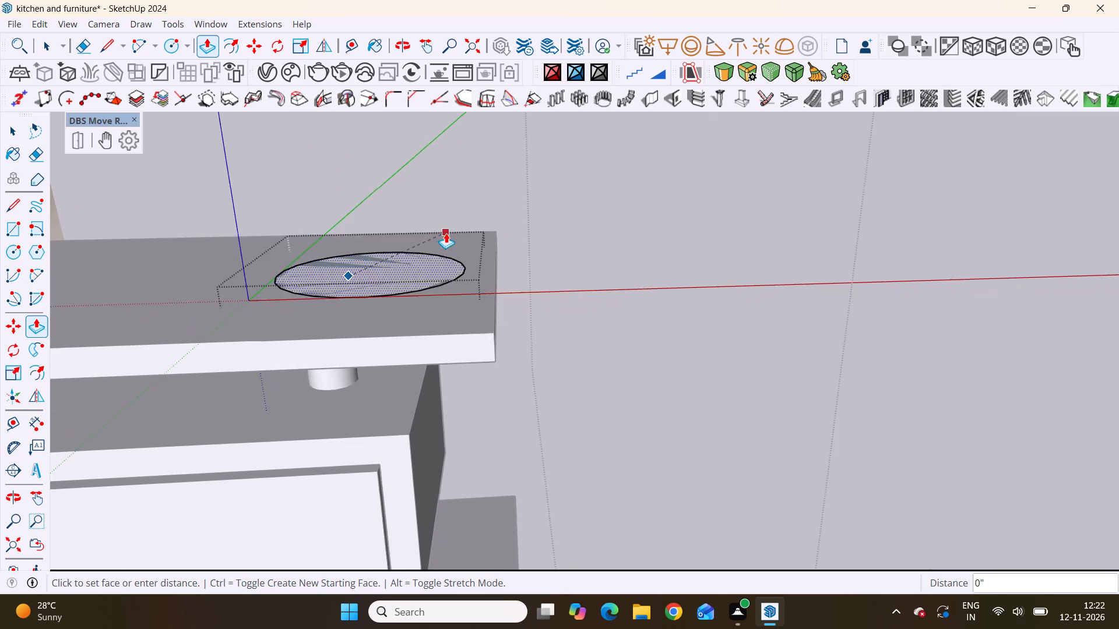
pyautogui.scroll(-3, 446, 233)
pyautogui.scroll(1, 446, 234)
pyautogui.scroll(-12, 446, 234)
# Examine the lamp base's previewed thickness from a low front view, close to the tabletop and against the staggered drawers.
pyautogui.moveTo(416, 229); pyautogui.dragTo(462, 204, button='middle')
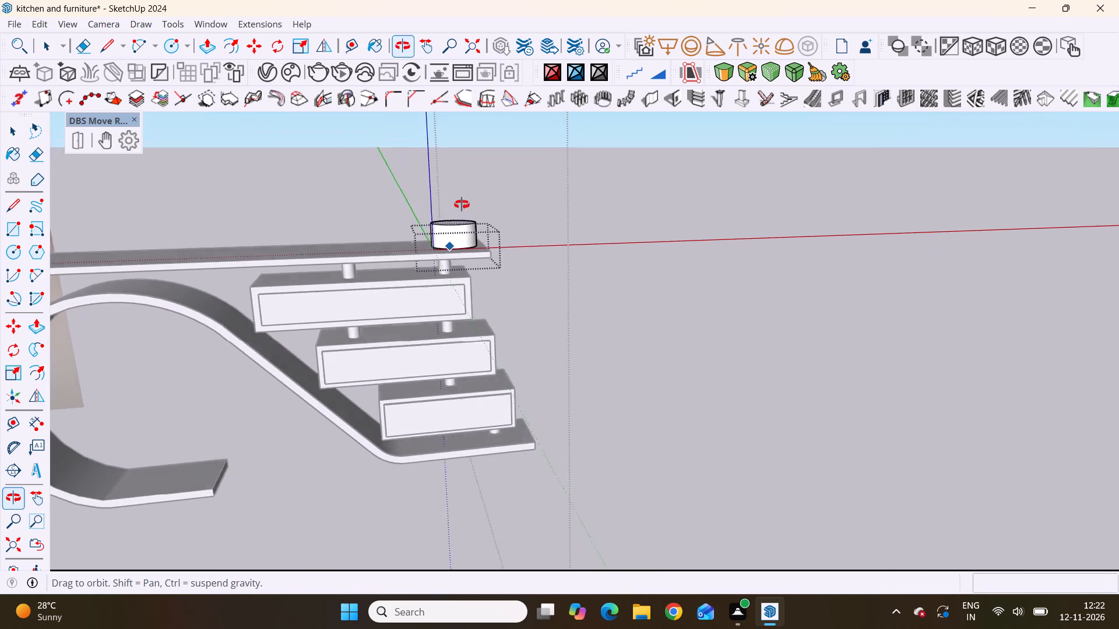
pyautogui.moveTo(462, 204); pyautogui.dragTo(437, 188, button='middle')
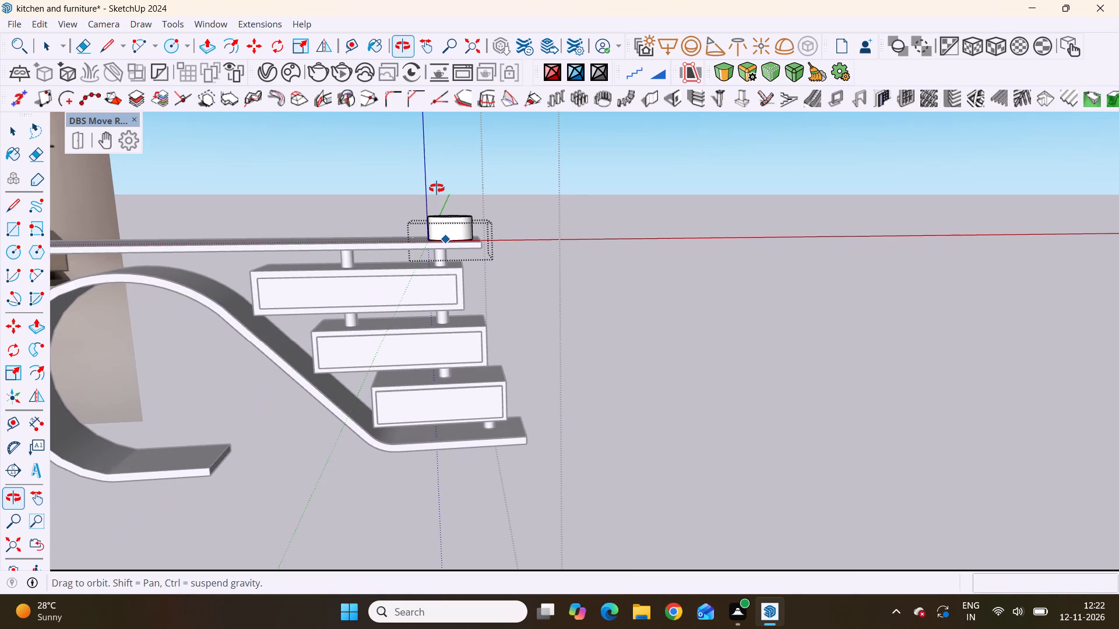
pyautogui.moveTo(437, 188); pyautogui.dragTo(432, 217, button='middle')
pyautogui.scroll(5, 445, 238)
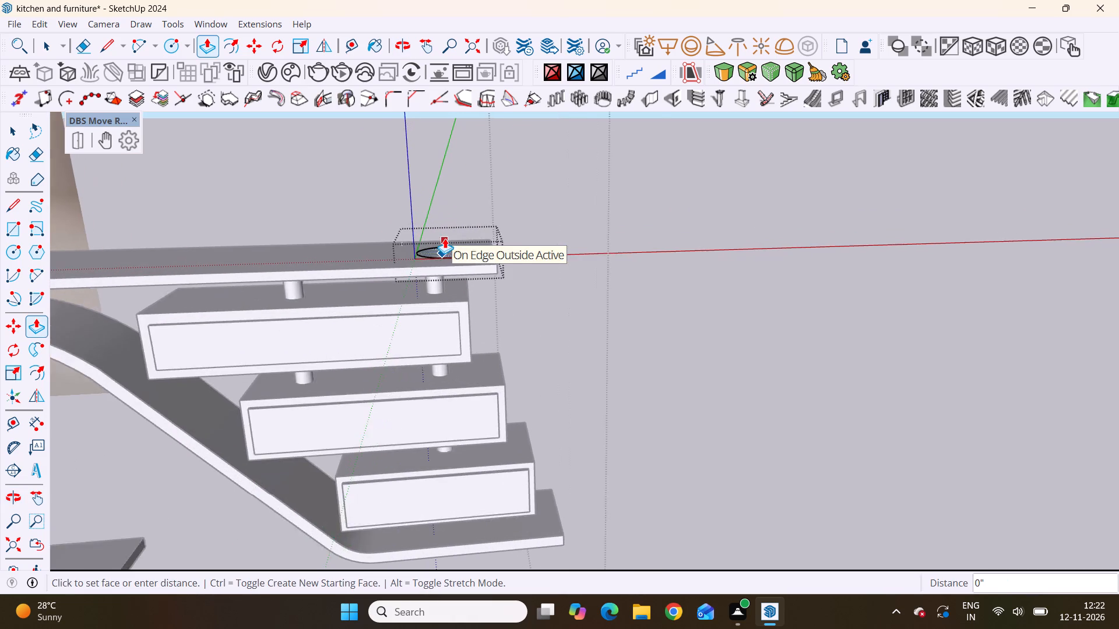
pyautogui.scroll(4, 445, 238)
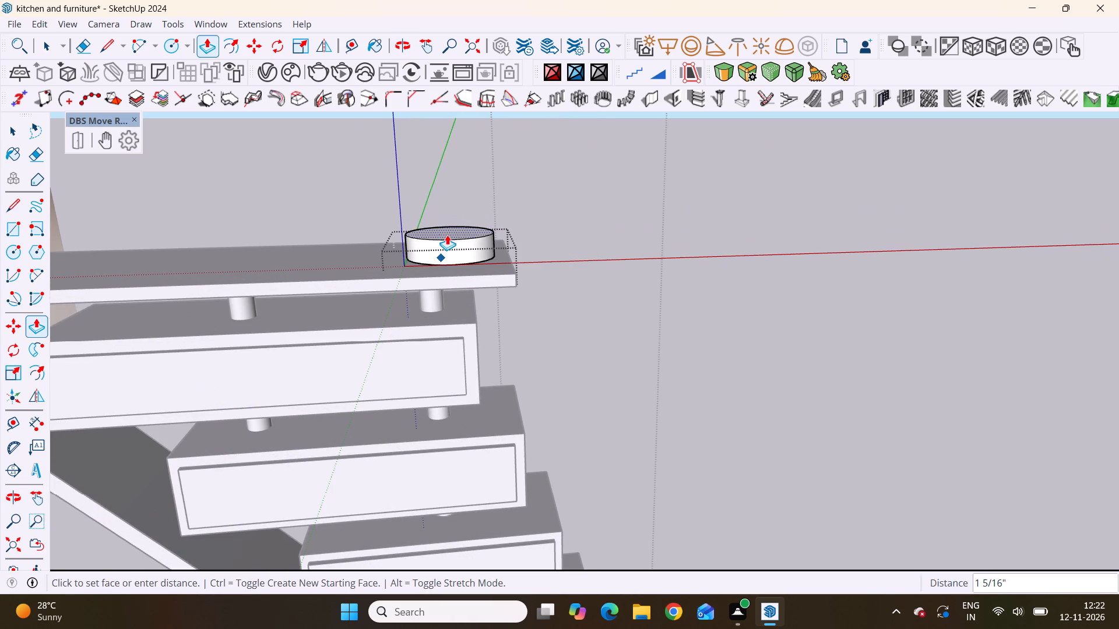
pyautogui.scroll(3, 447, 235)
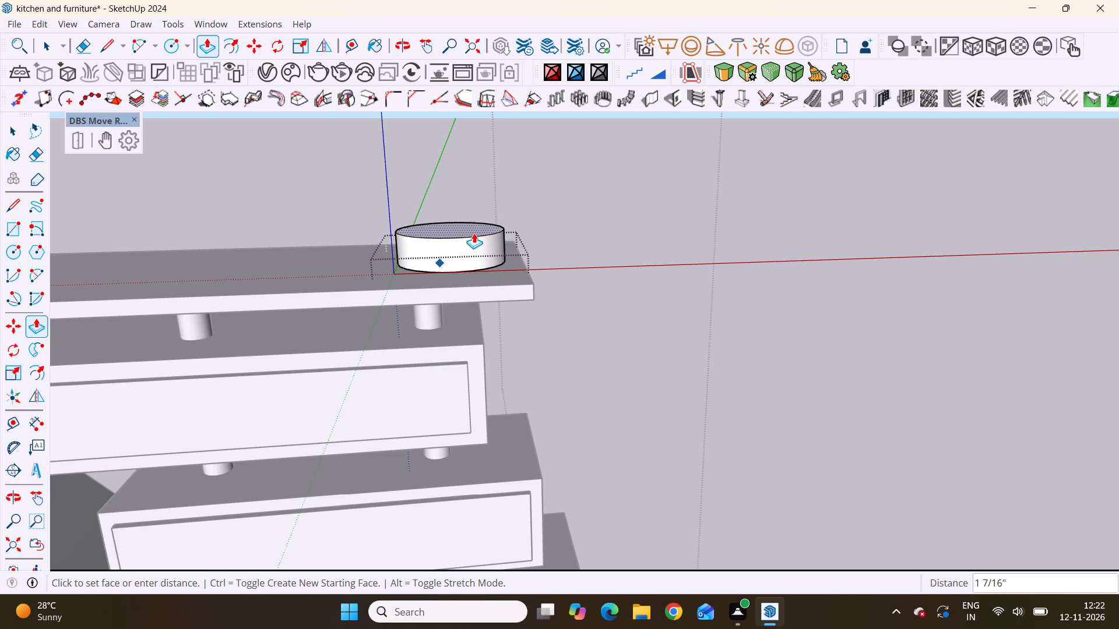
pyautogui.scroll(3, 477, 238)
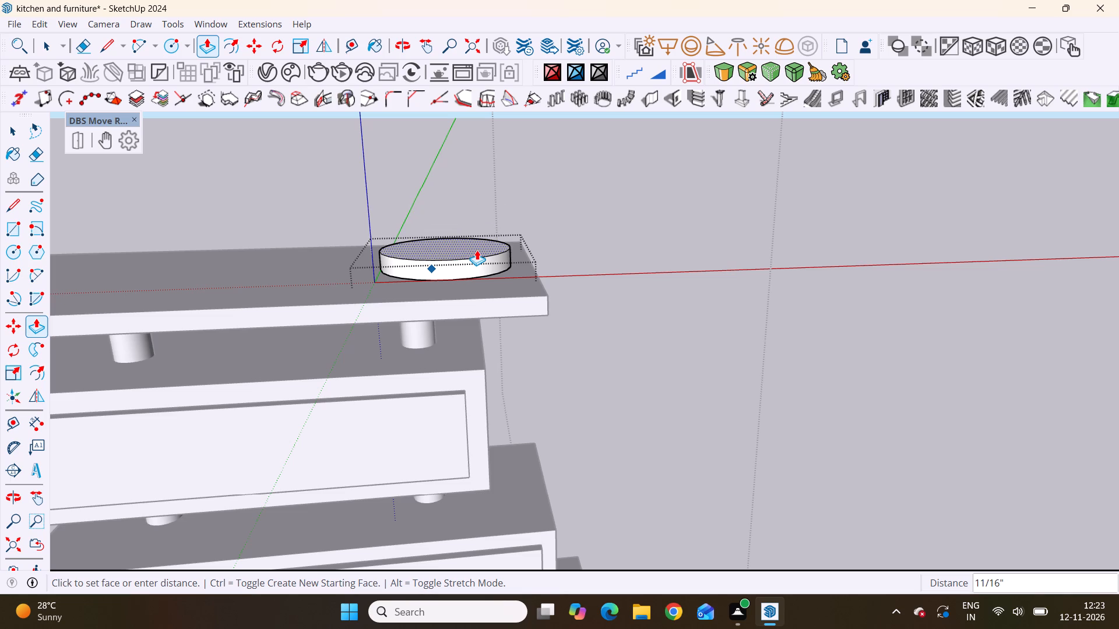
pyautogui.scroll(4, 477, 250)
pyautogui.scroll(-8, 479, 214)
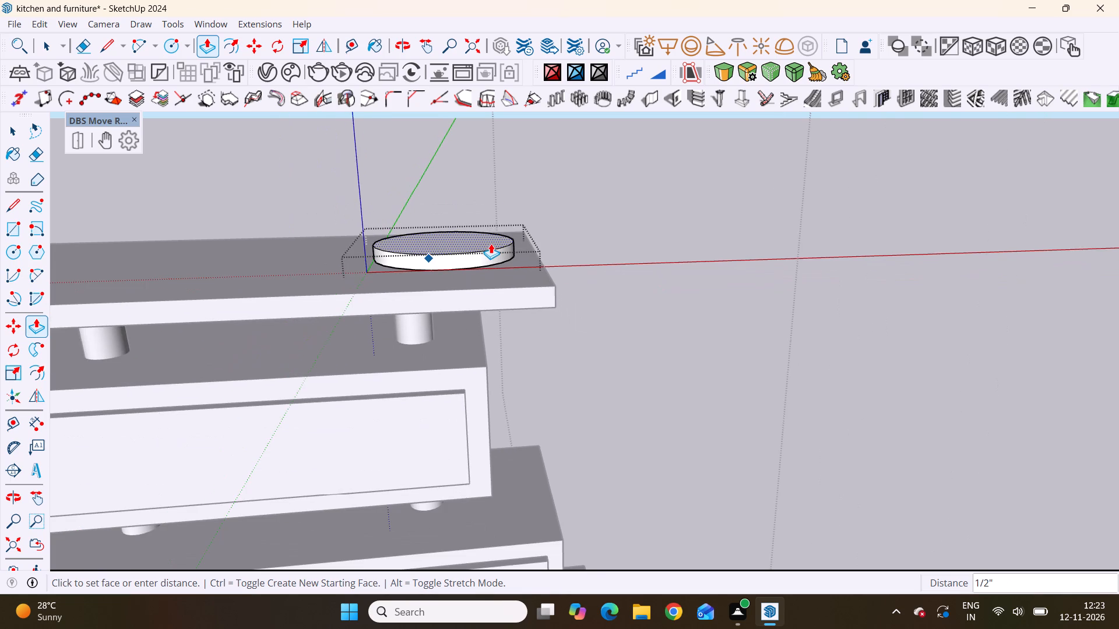
pyautogui.scroll(2, 497, 238)
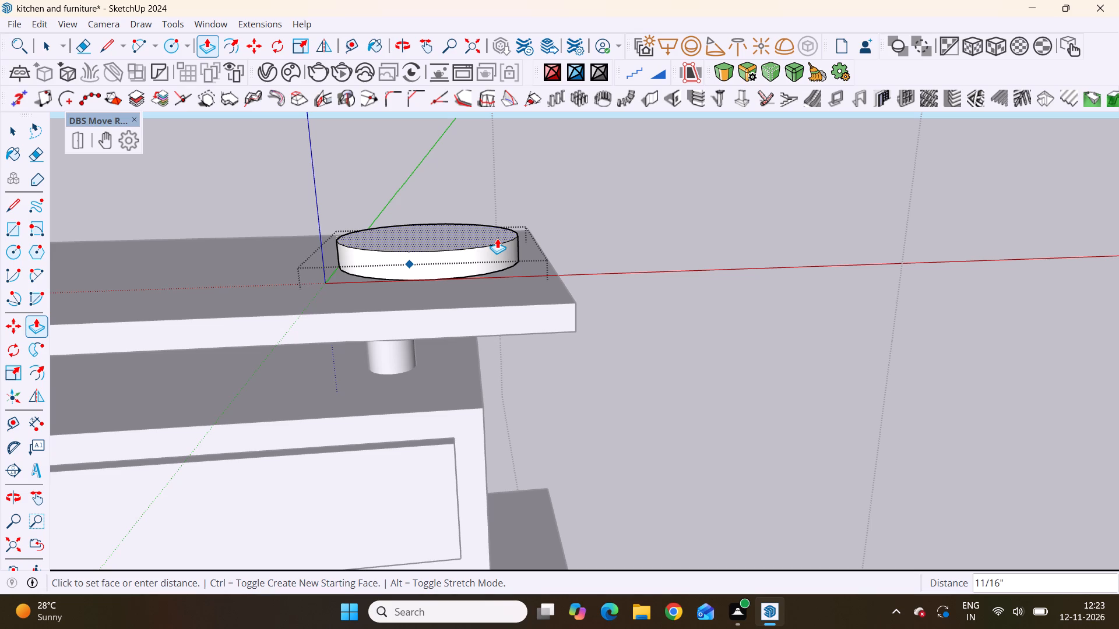
pyautogui.scroll(-18, 497, 238)
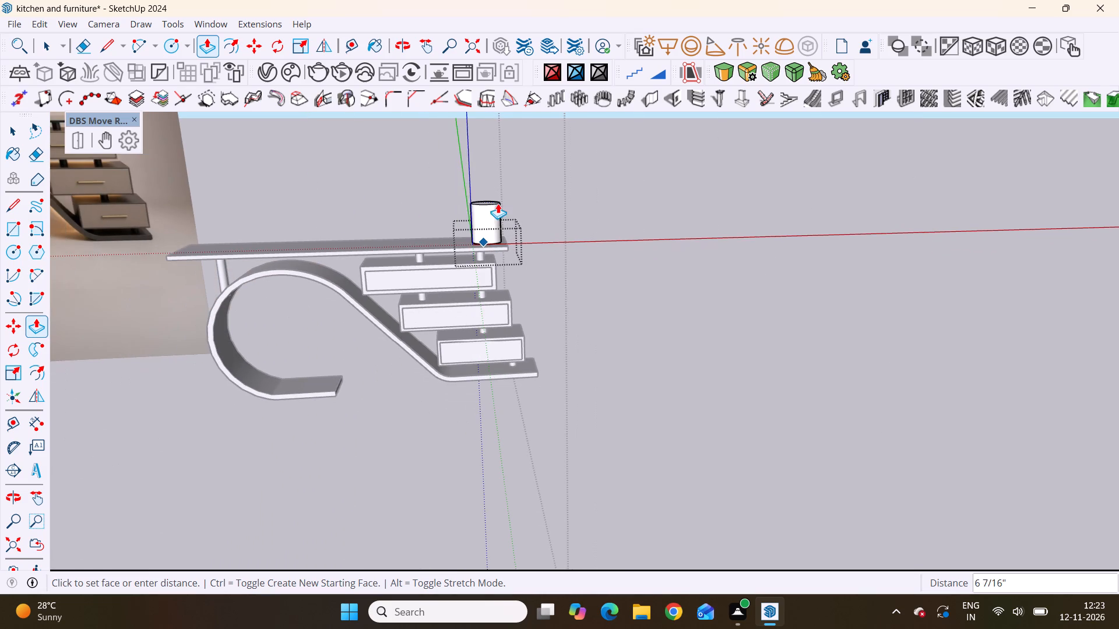
pyautogui.scroll(15, 485, 220)
pyautogui.scroll(-3, 485, 220)
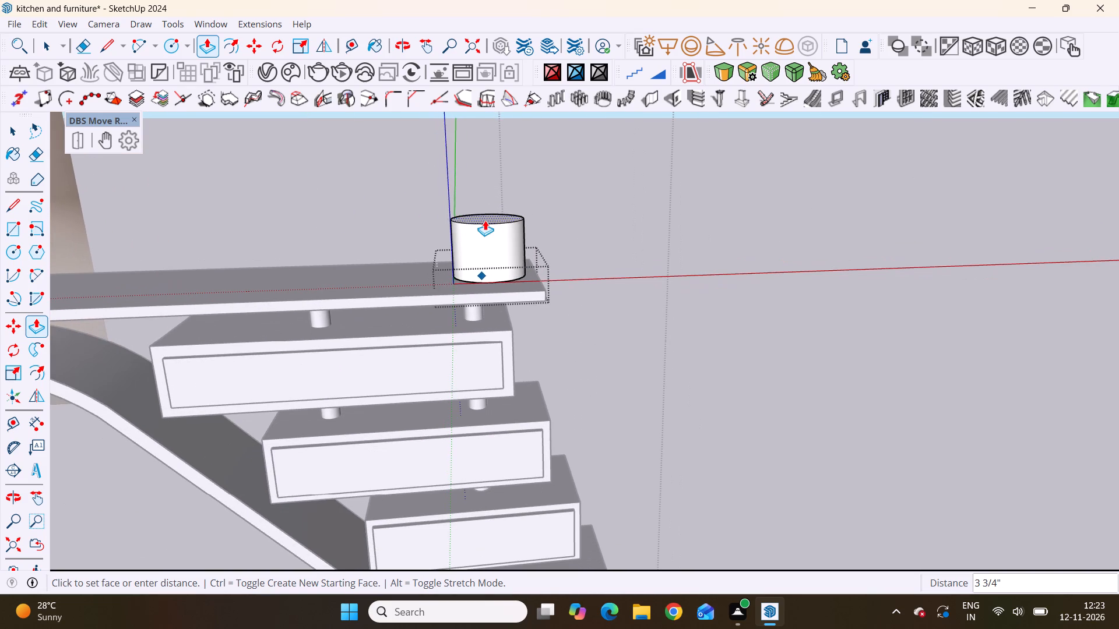
# Inspect the lamp base's previewed thickness from above at an angle and from the front, out to the reference photo.
pyautogui.moveTo(523, 265); pyautogui.dragTo(410, 337, button='middle')
pyautogui.scroll(4, 424, 303)
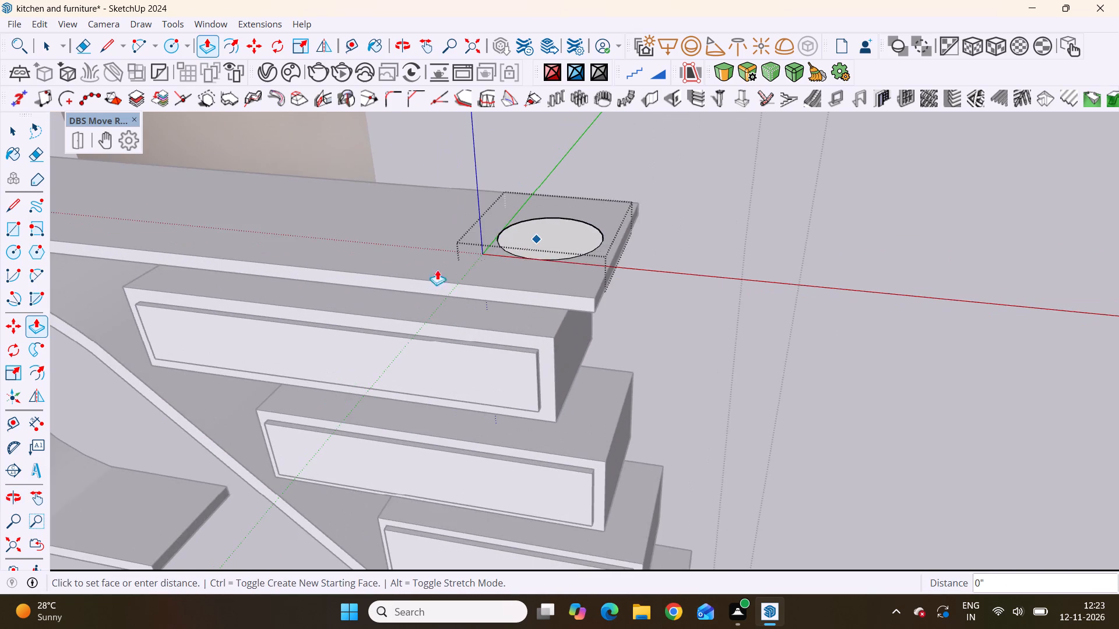
pyautogui.scroll(4, 465, 251)
pyautogui.scroll(-8, 466, 250)
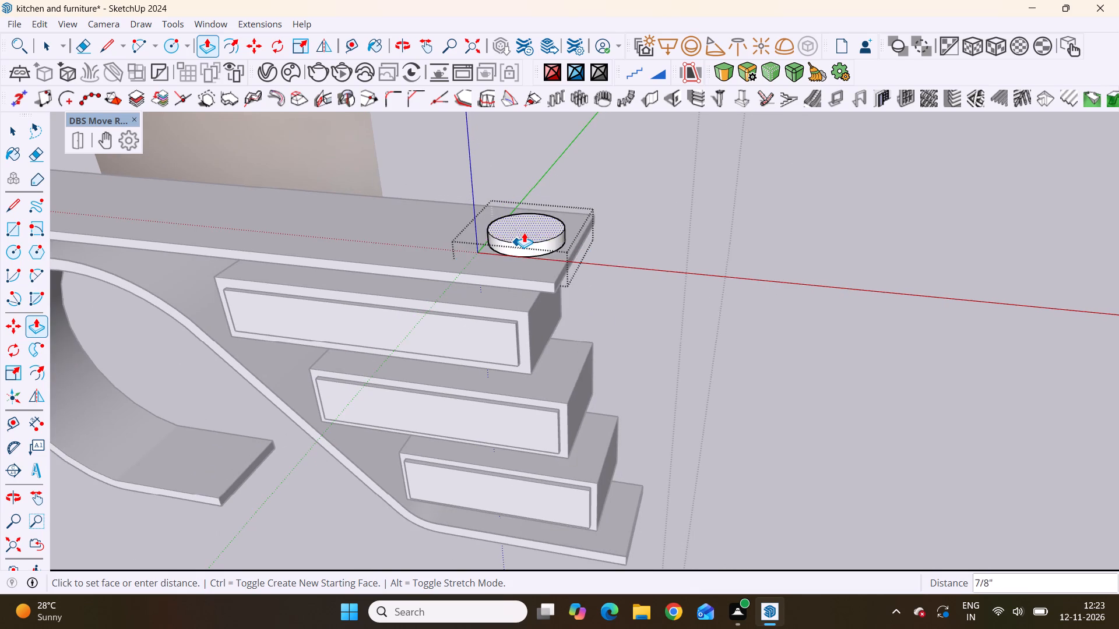
pyautogui.scroll(2, 524, 232)
pyautogui.moveTo(524, 232); pyautogui.dragTo(617, 181, button='middle')
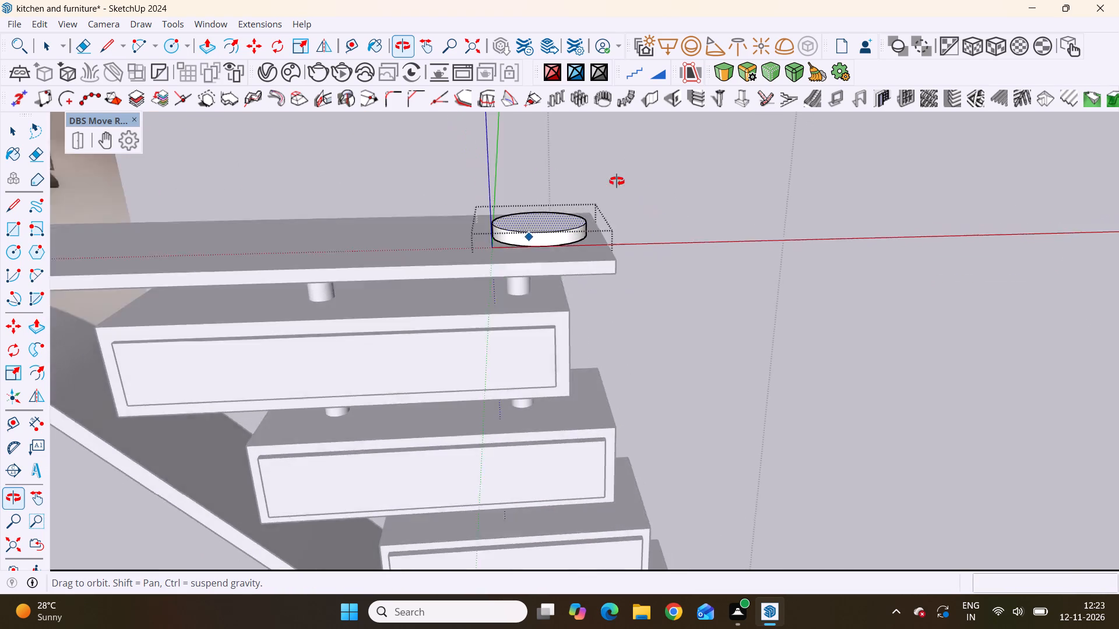
pyautogui.moveTo(617, 181); pyautogui.dragTo(600, 162, button='middle')
pyautogui.scroll(4, 549, 192)
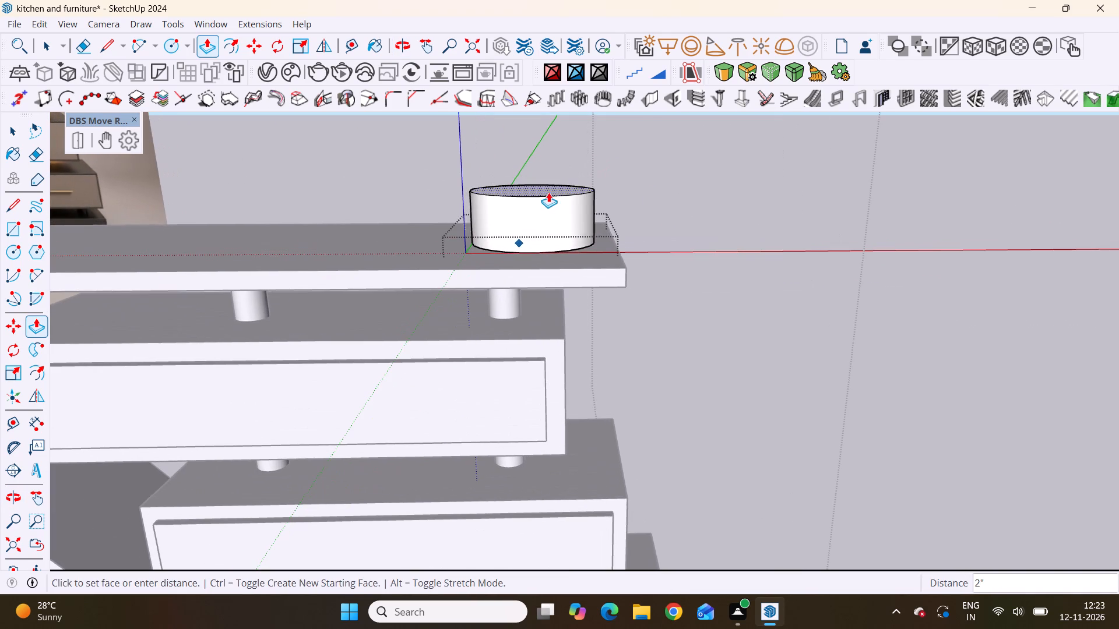
pyautogui.scroll(5, 555, 216)
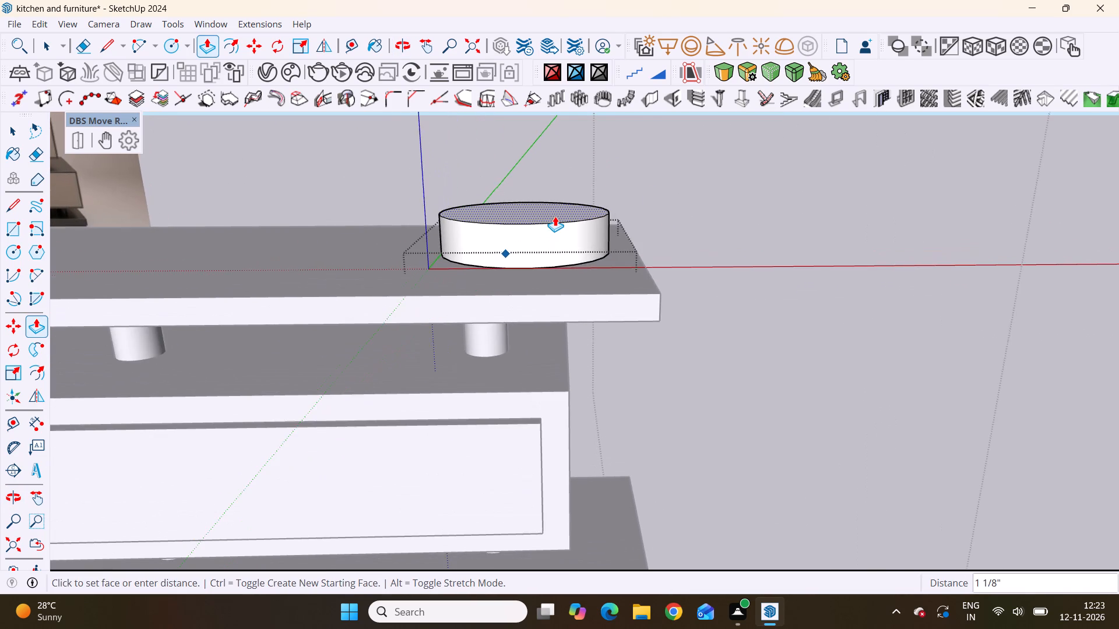
pyautogui.scroll(4, 555, 216)
pyautogui.scroll(-4, 555, 216)
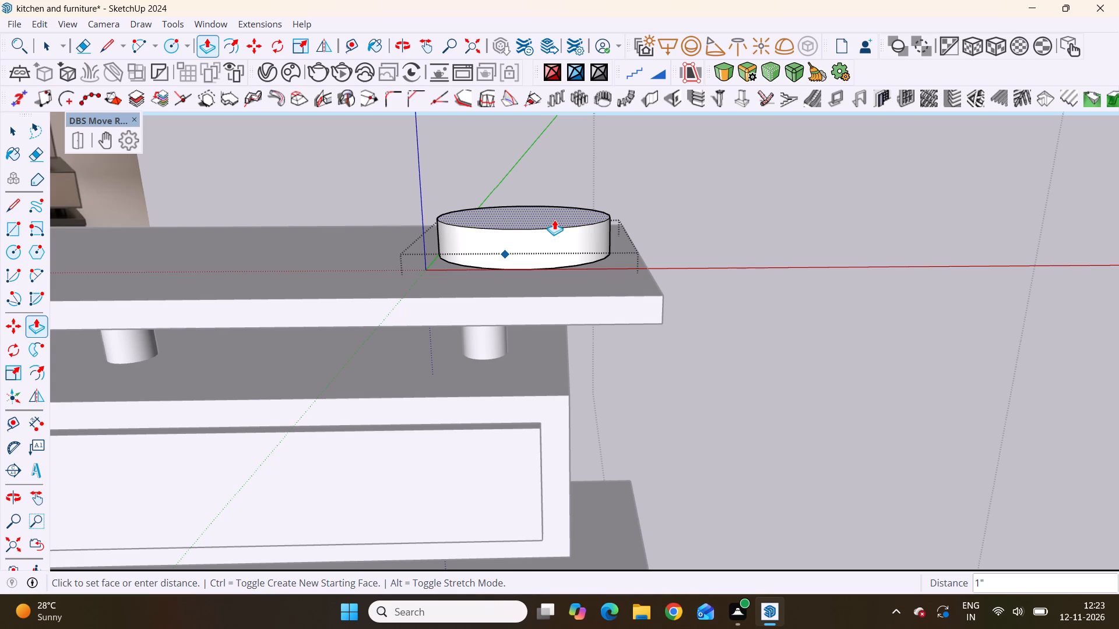
pyautogui.scroll(-7, 569, 204)
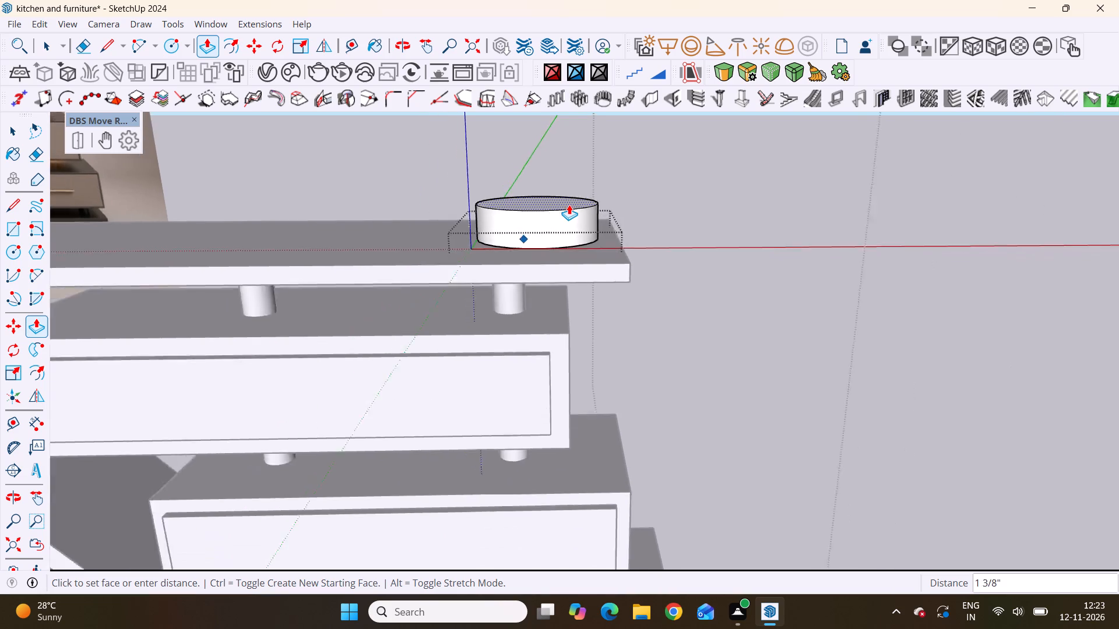
pyautogui.scroll(-13, 569, 204)
pyautogui.scroll(-18, 703, 310)
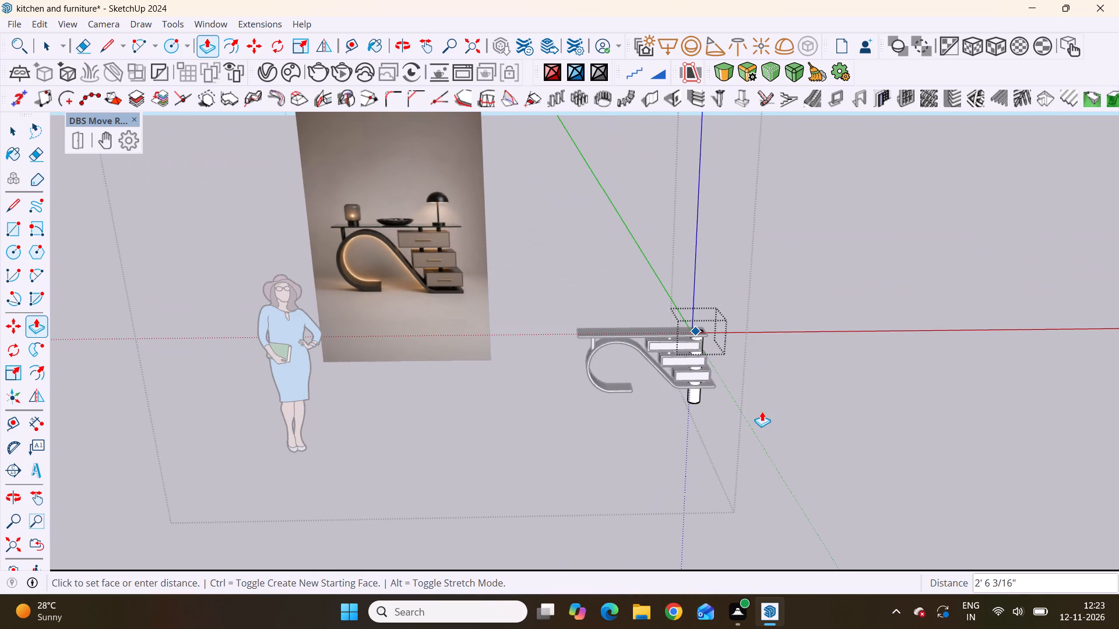
# Compare different previewed lamp base thicknesses with the tabletop's thickness and the whole console table's proportions, viewed from the front.
pyautogui.scroll(15, 691, 318)
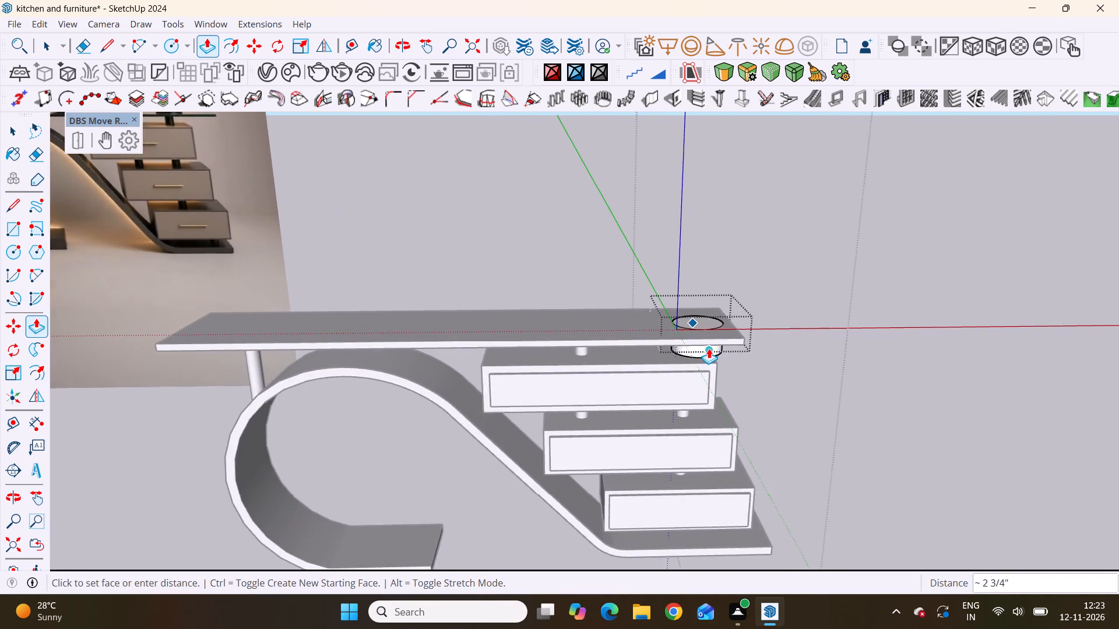
pyautogui.scroll(14, 709, 348)
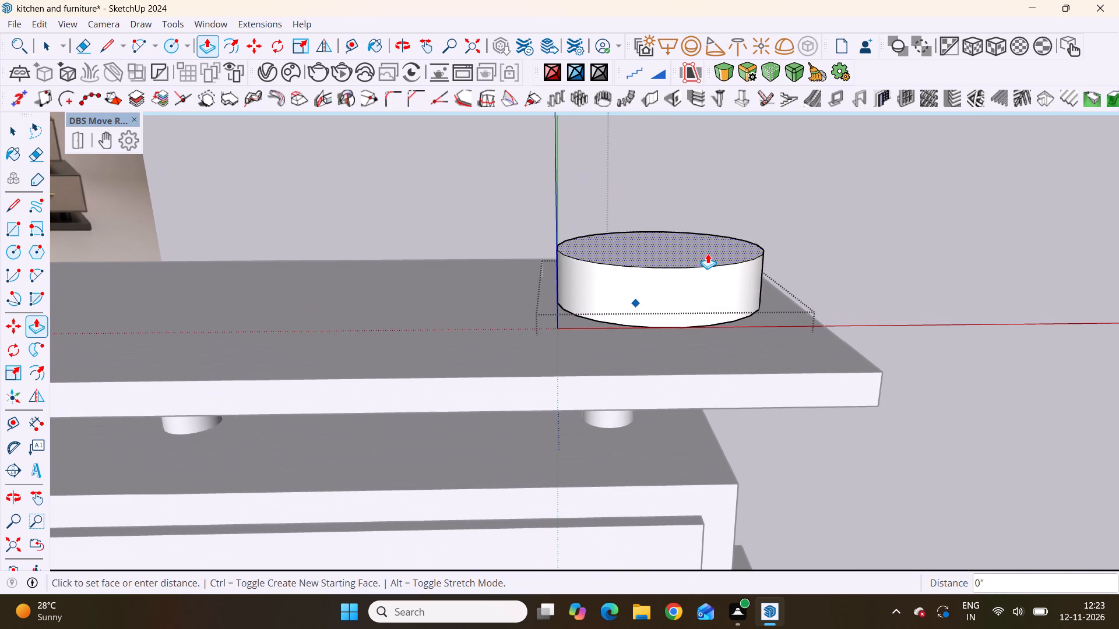
pyautogui.scroll(4, 708, 273)
pyautogui.scroll(-2, 708, 273)
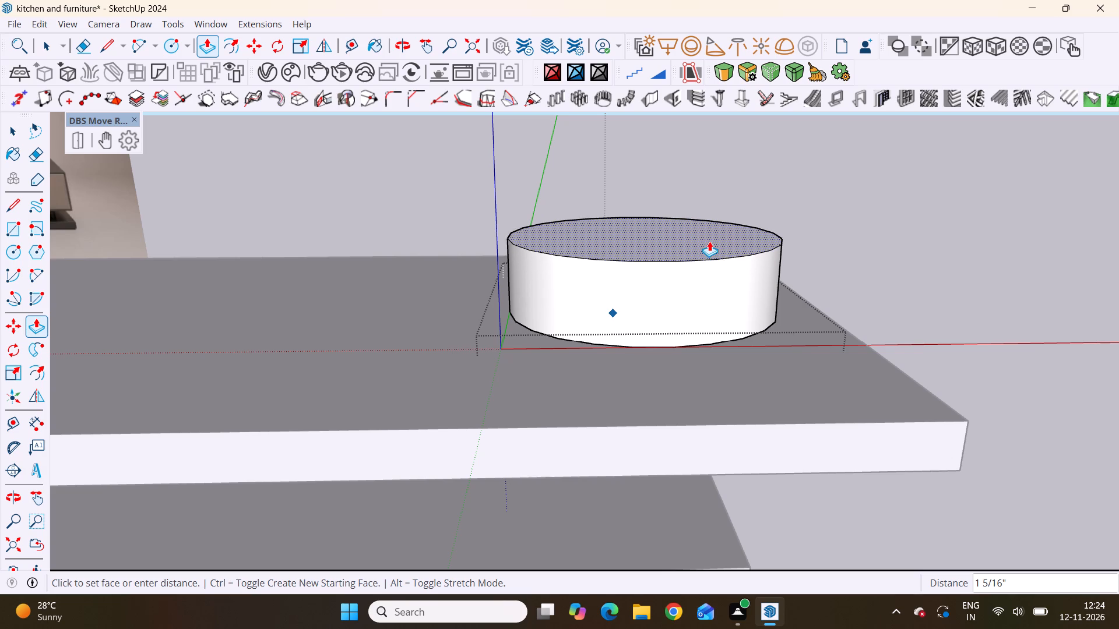
pyautogui.scroll(-7, 708, 263)
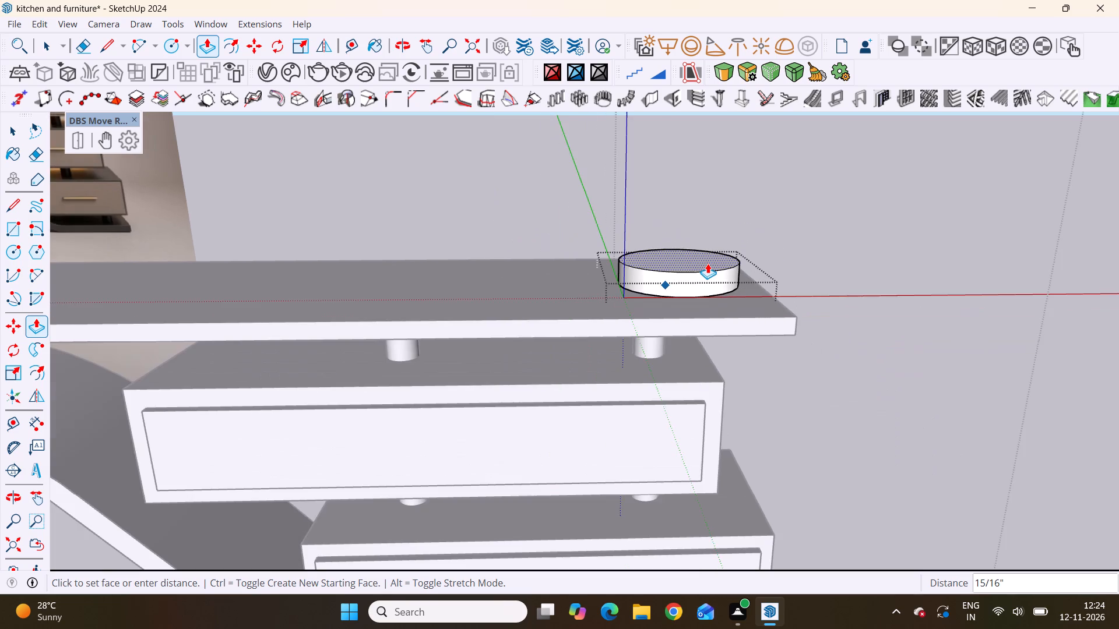
pyautogui.scroll(-10, 708, 263)
pyautogui.scroll(3, 690, 287)
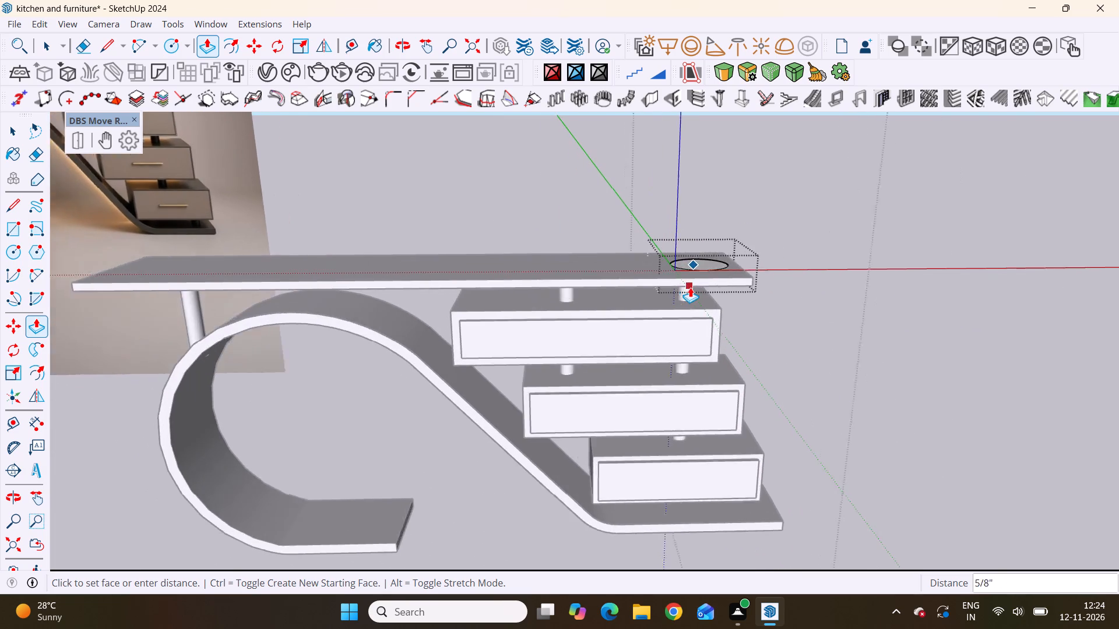
pyautogui.scroll(8, 690, 287)
pyautogui.scroll(4, 722, 213)
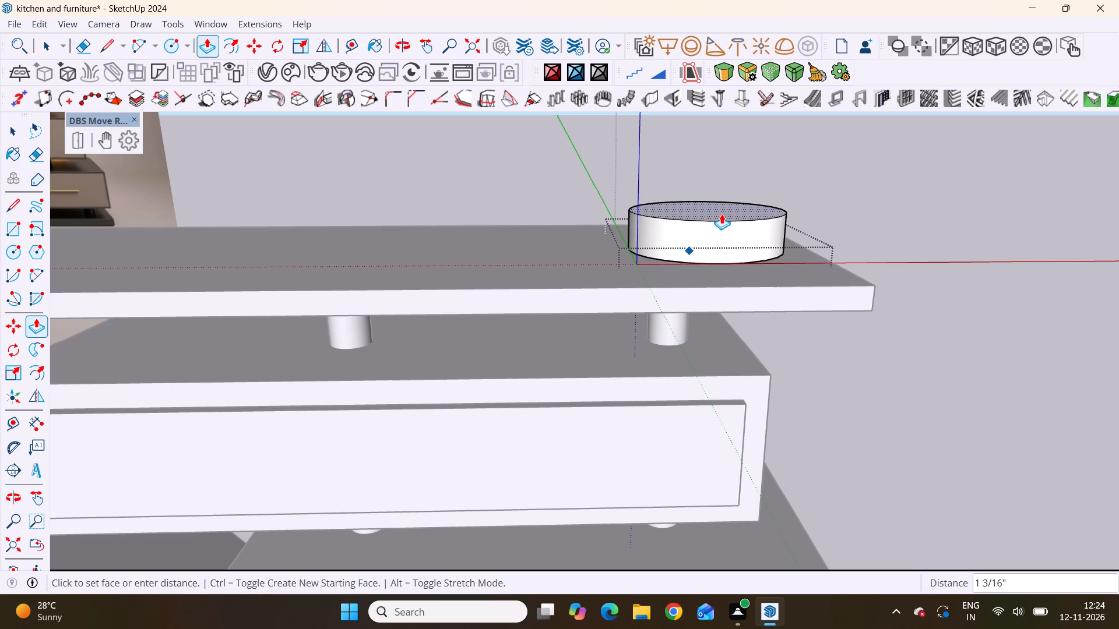
pyautogui.scroll(-19, 722, 214)
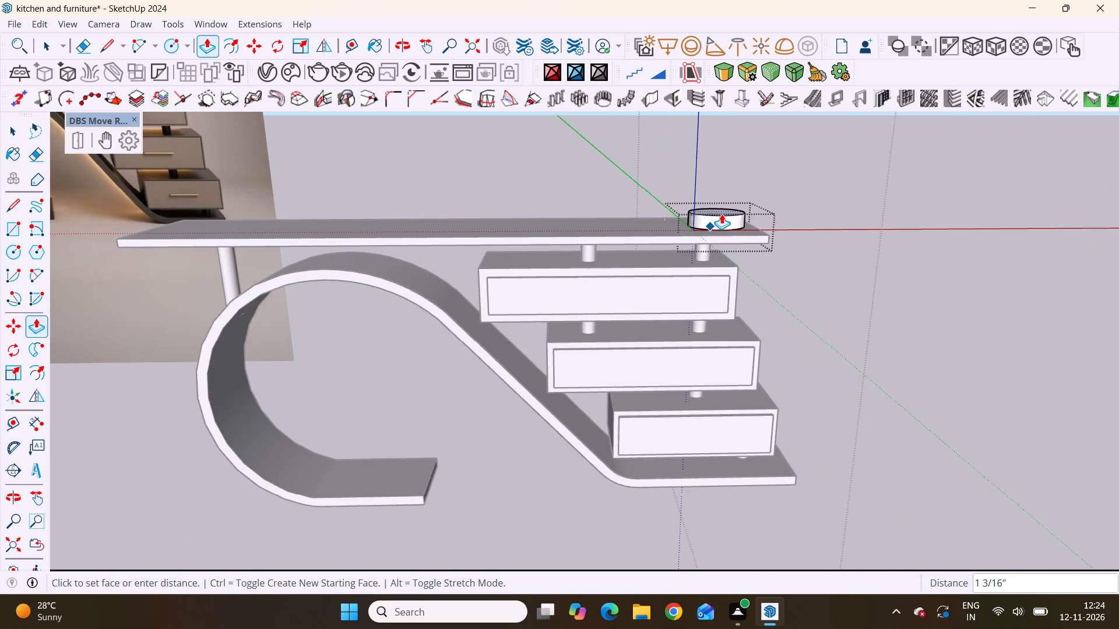
pyautogui.scroll(-2, 722, 214)
pyautogui.scroll(20, 722, 214)
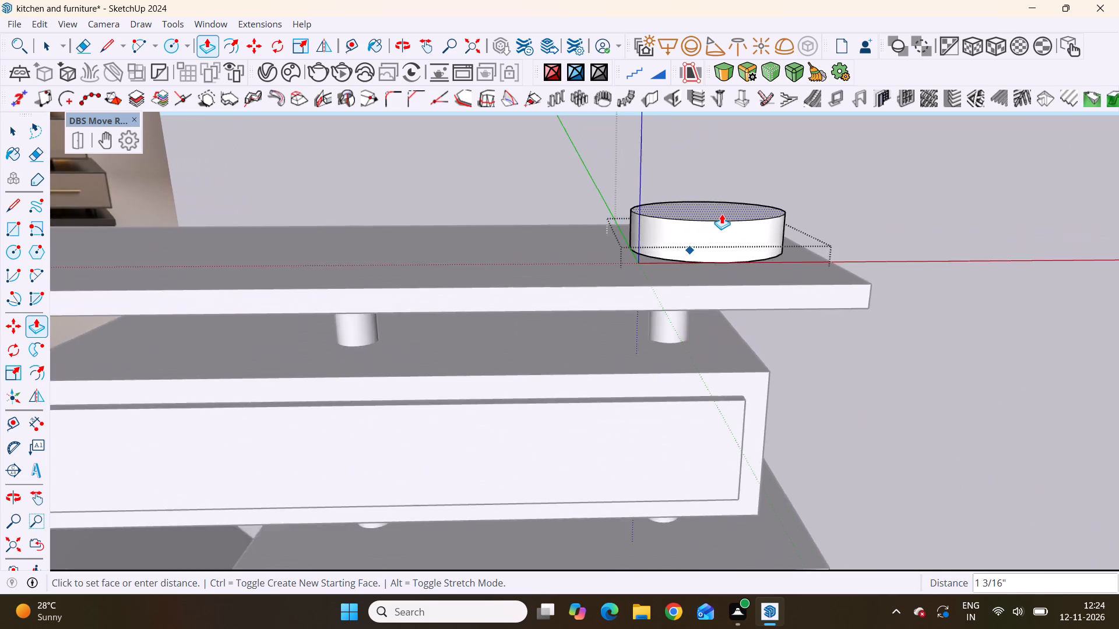
pyautogui.scroll(5, 722, 214)
pyautogui.scroll(-12, 722, 214)
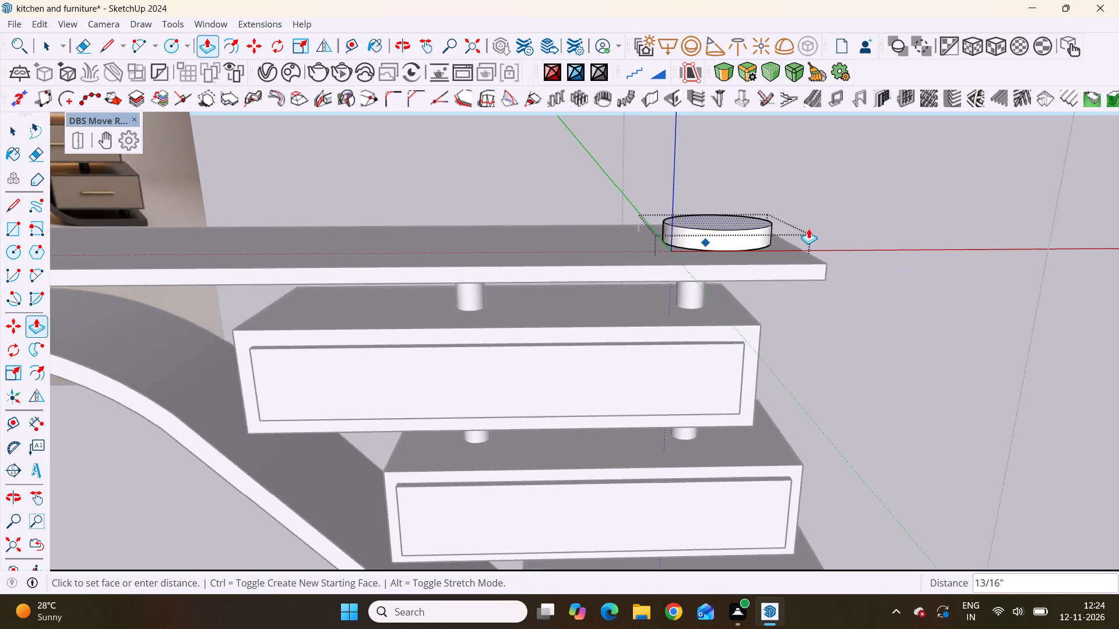
# Compare several previewed lamp base thicknesses from above, against the thickness of the tabletop's drawer-side end.
pyautogui.moveTo(799, 228); pyautogui.dragTo(682, 290, button='middle')
pyautogui.scroll(2, 682, 290)
pyautogui.scroll(7, 727, 265)
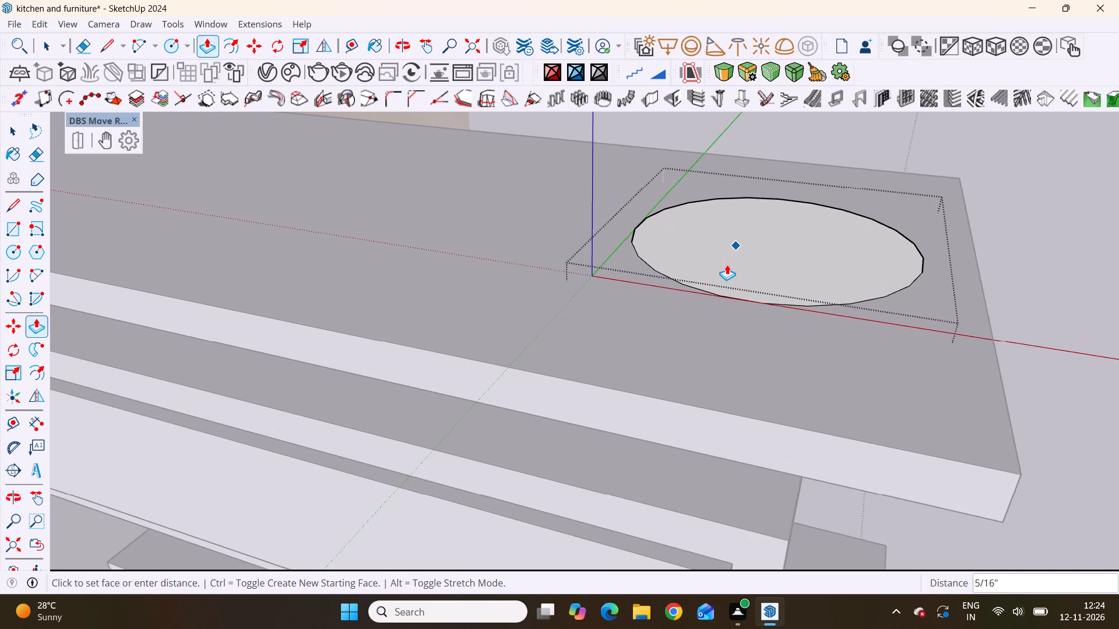
pyautogui.scroll(-3, 727, 264)
pyautogui.scroll(-3, 681, 287)
pyautogui.moveTo(694, 287); pyautogui.dragTo(773, 287, button='middle')
pyautogui.scroll(3, 773, 261)
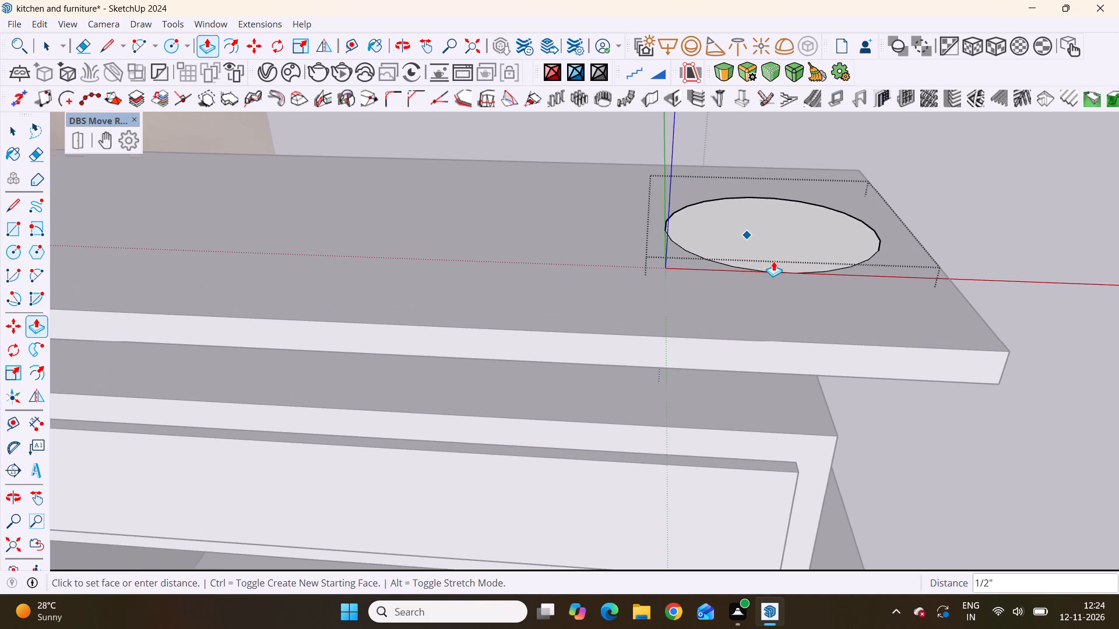
pyautogui.scroll(-4, 628, 238)
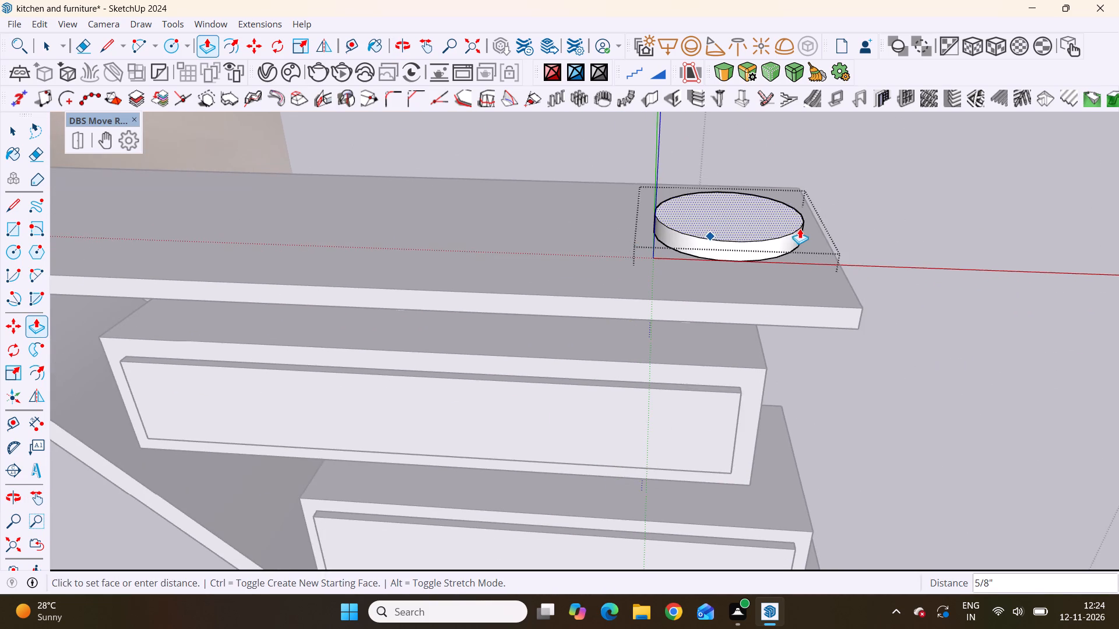
pyautogui.scroll(3, 800, 228)
pyautogui.scroll(3, 753, 203)
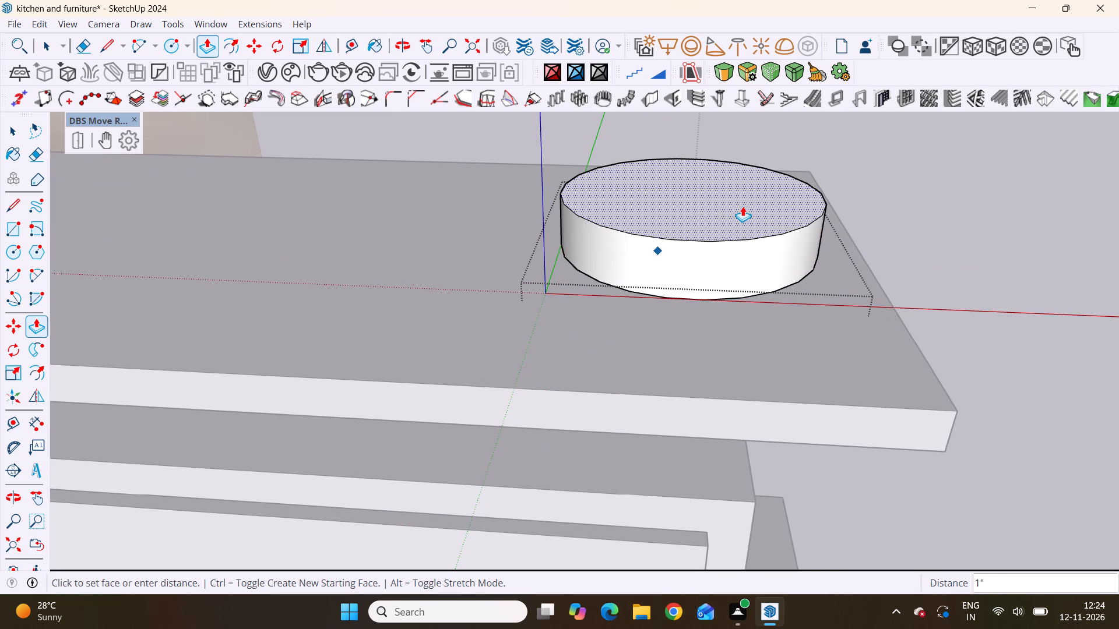
pyautogui.scroll(-3, 743, 206)
pyautogui.scroll(3, 719, 222)
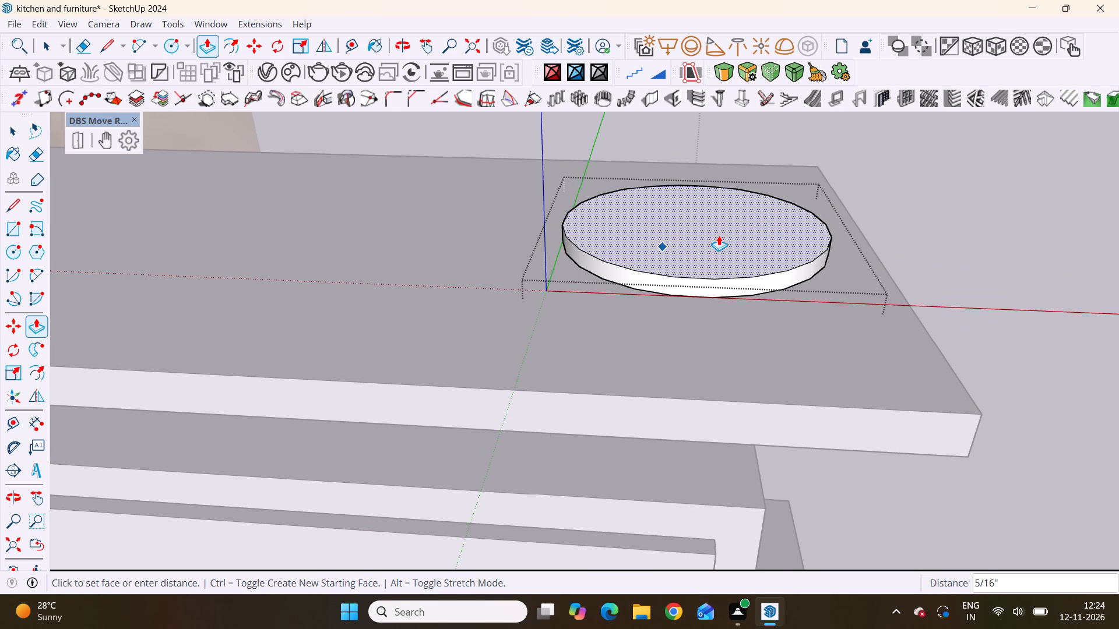
# Examine the previewed lamp base closely, then from farther out, judging its thickness against the tabletop and top drawer.
pyautogui.scroll(3, 719, 235)
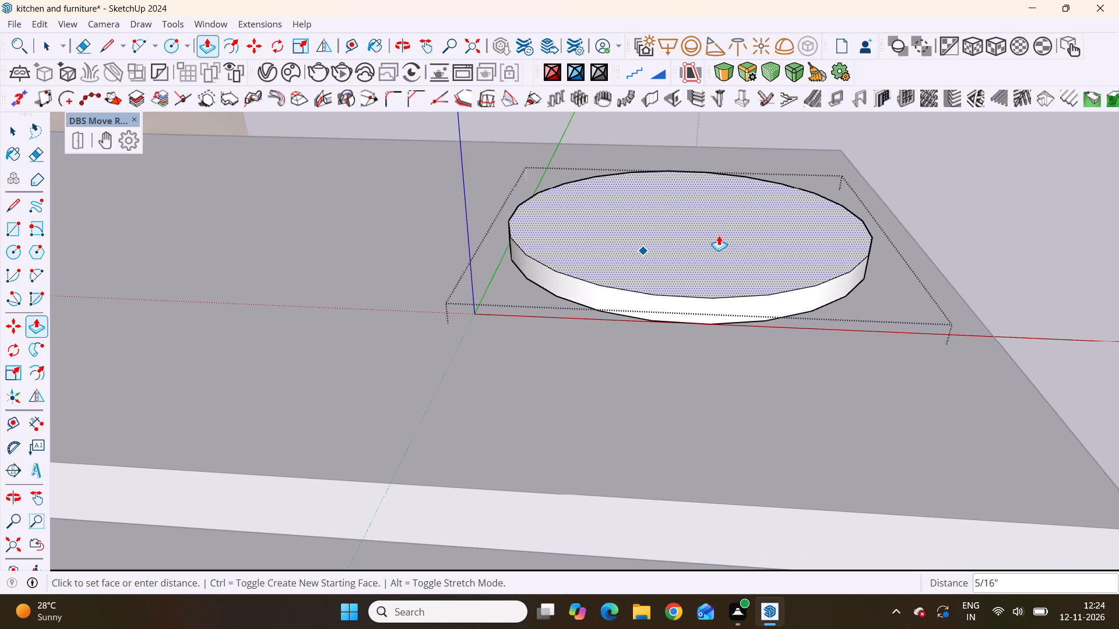
pyautogui.scroll(-6, 719, 235)
pyautogui.scroll(3, 678, 247)
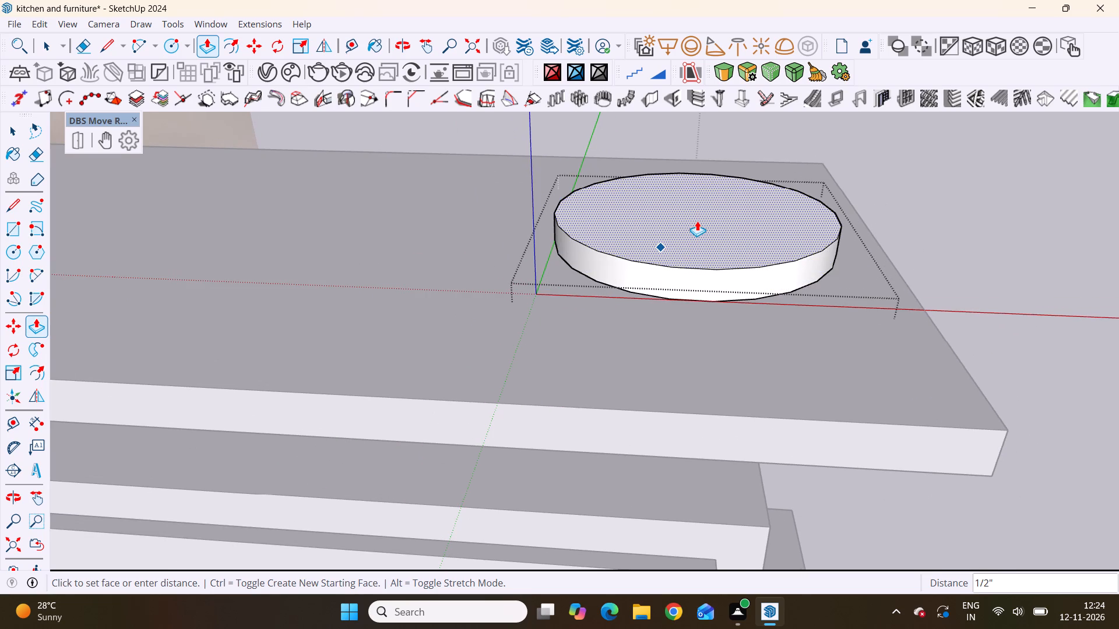
pyautogui.scroll(-6, 697, 220)
pyautogui.scroll(2, 697, 220)
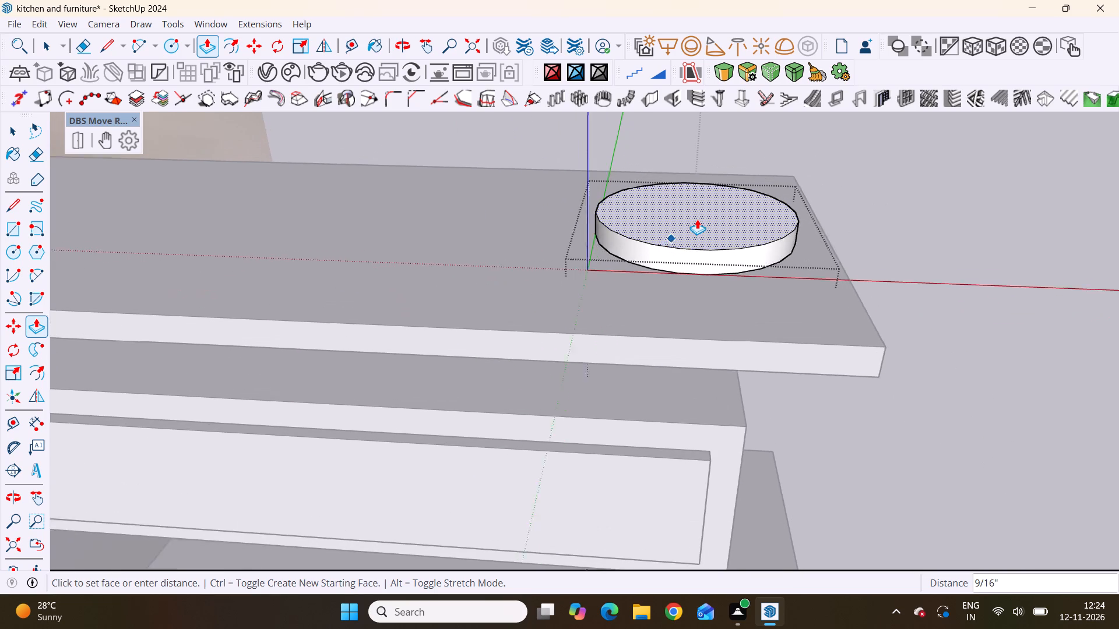
pyautogui.scroll(3, 697, 219)
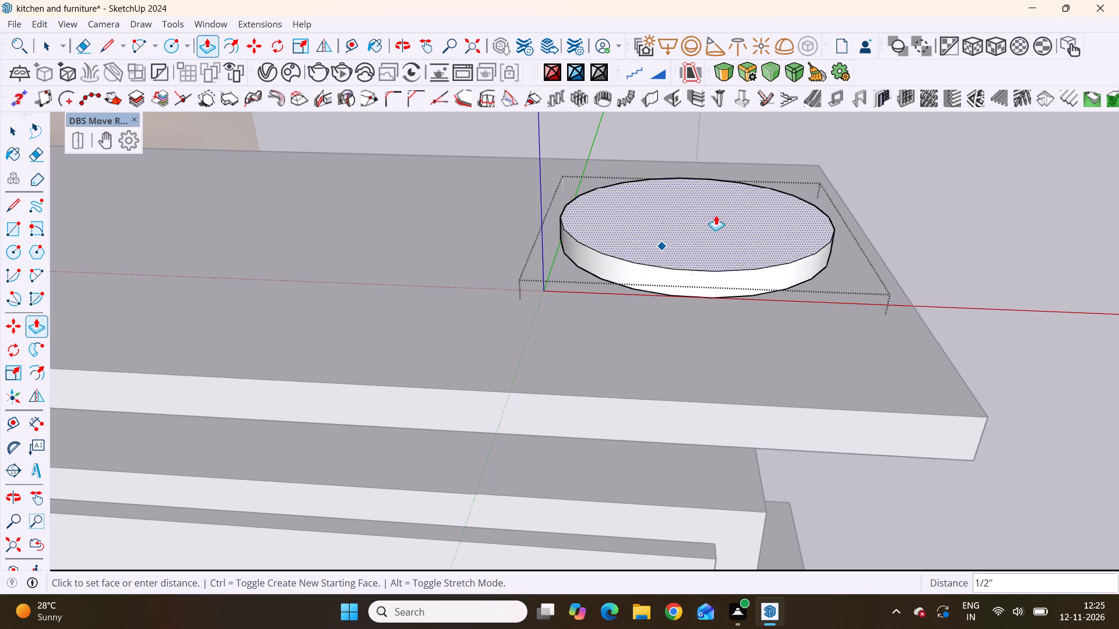
pyautogui.scroll(-7, 625, 248)
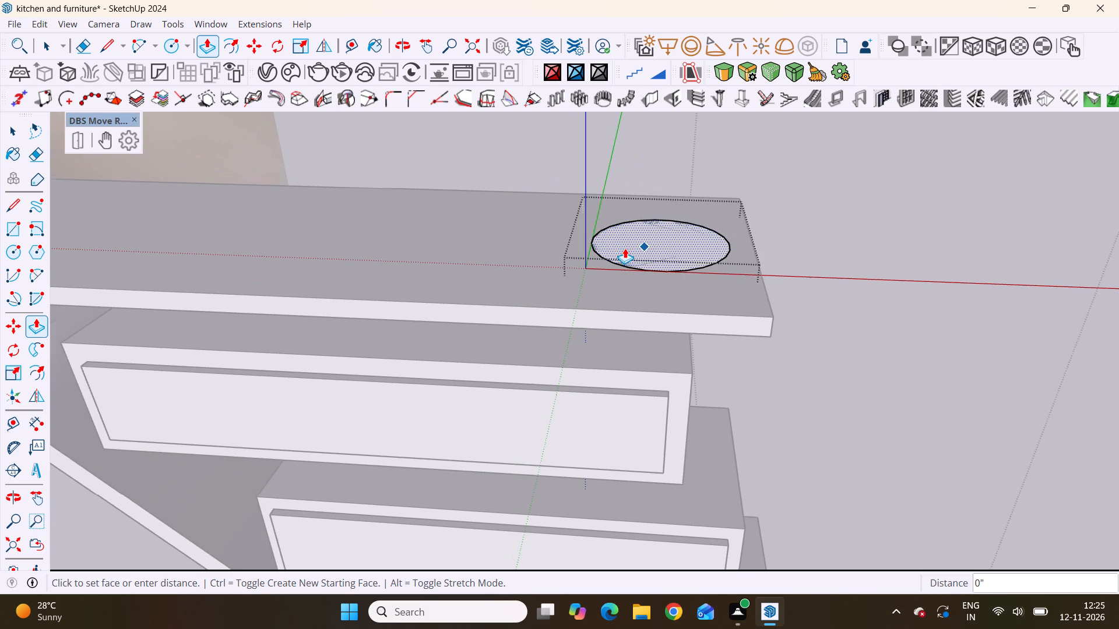
# Recheck thinner and thicker lamp base previews from above against the tabletop edge.
pyautogui.scroll(8, 660, 223)
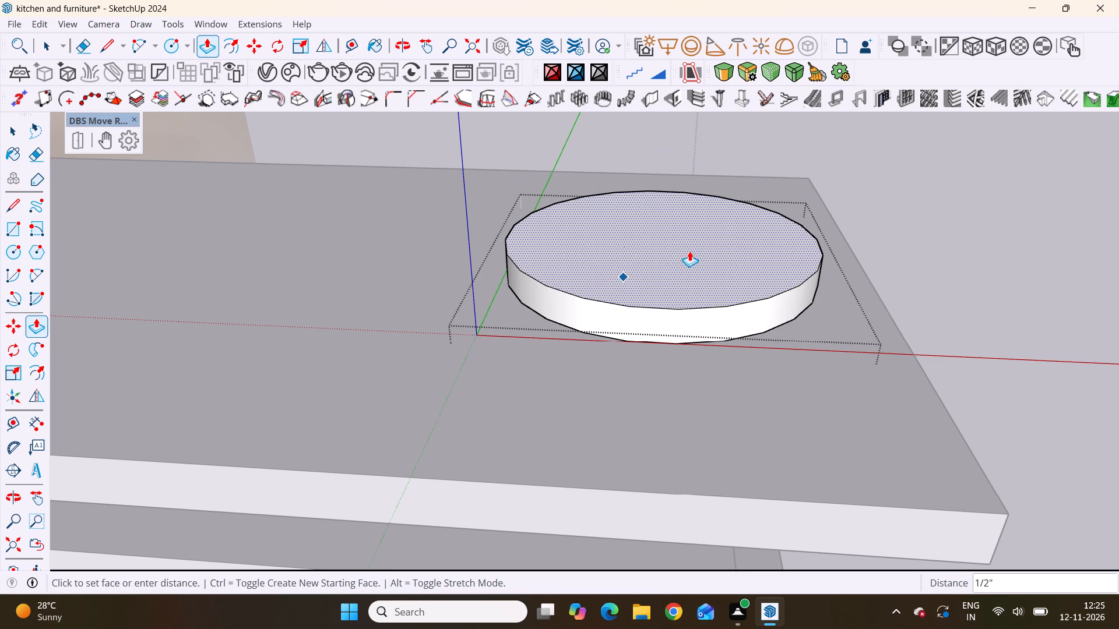
pyautogui.scroll(-1, 689, 251)
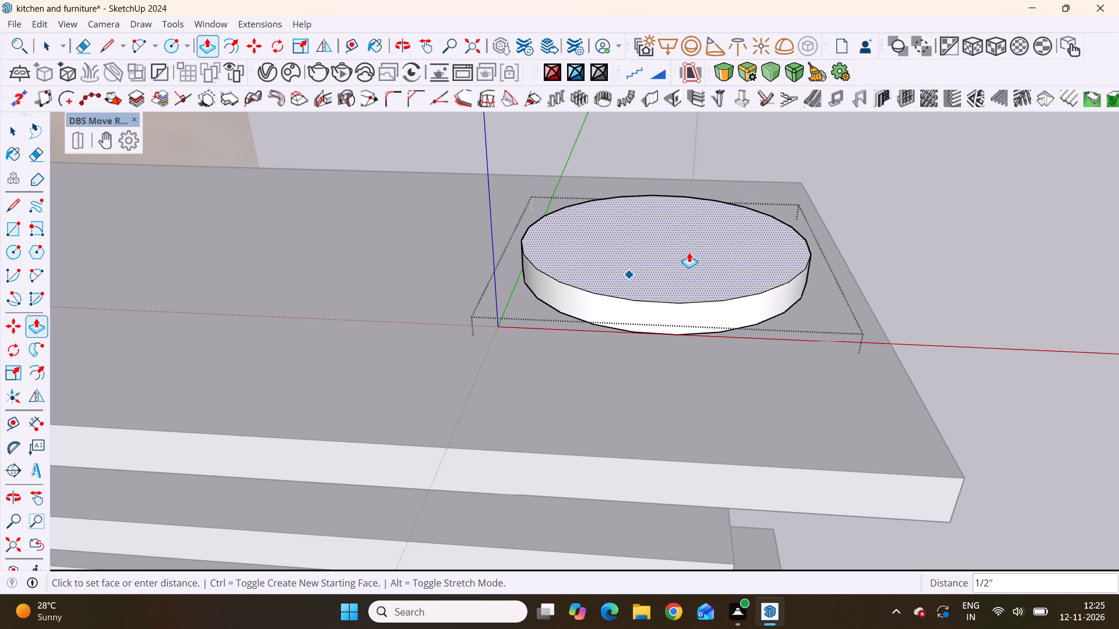
pyautogui.scroll(3, 650, 252)
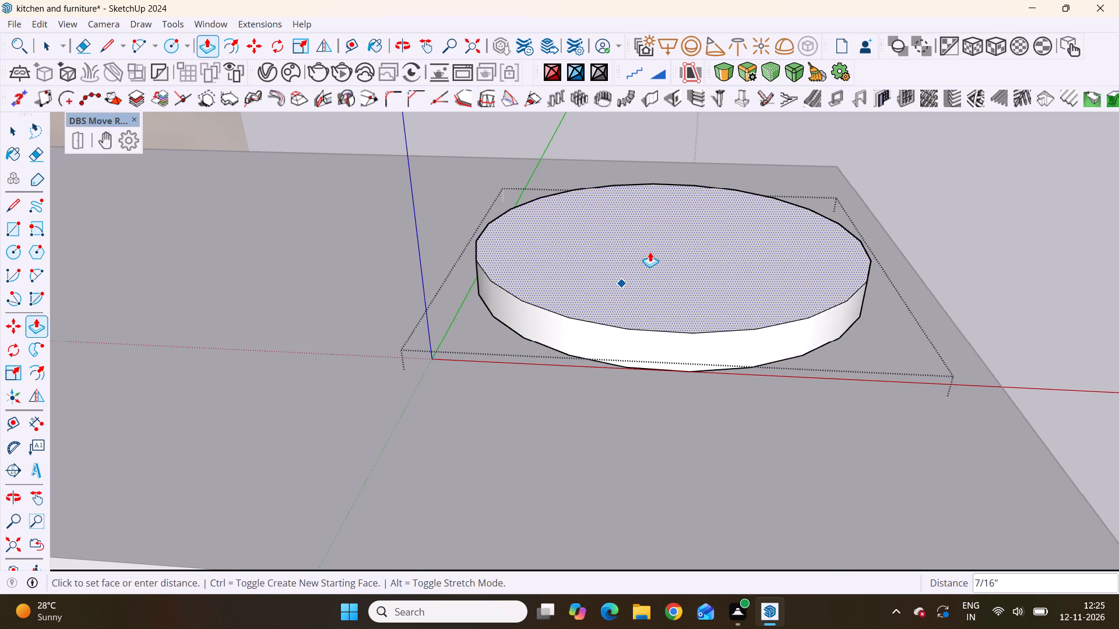
pyautogui.scroll(-8, 658, 235)
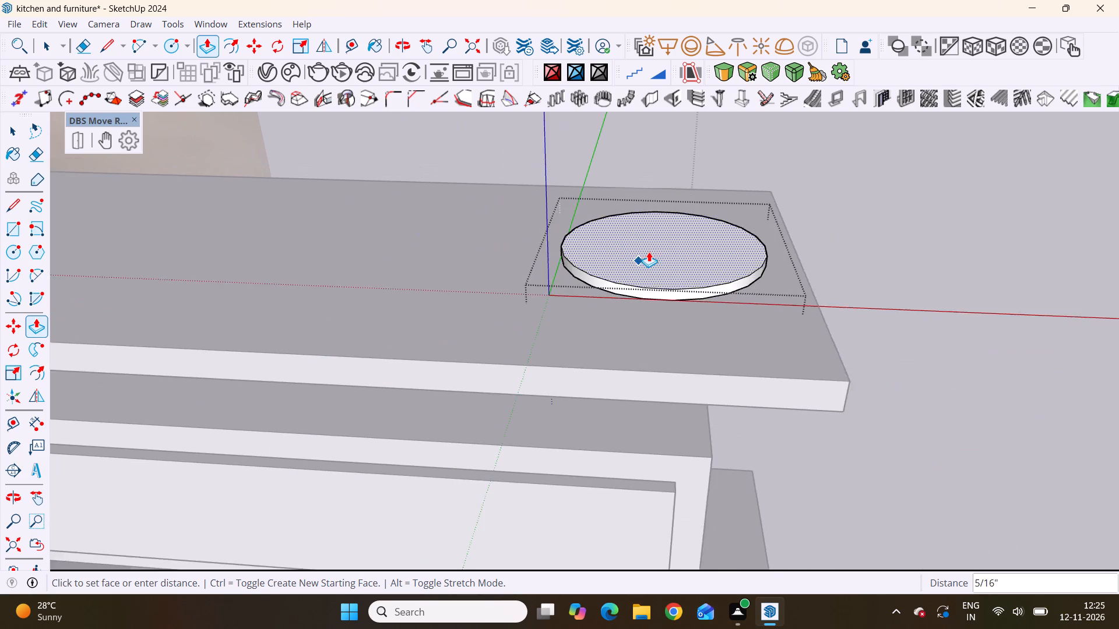
pyautogui.scroll(-3, 649, 252)
pyautogui.scroll(4, 670, 250)
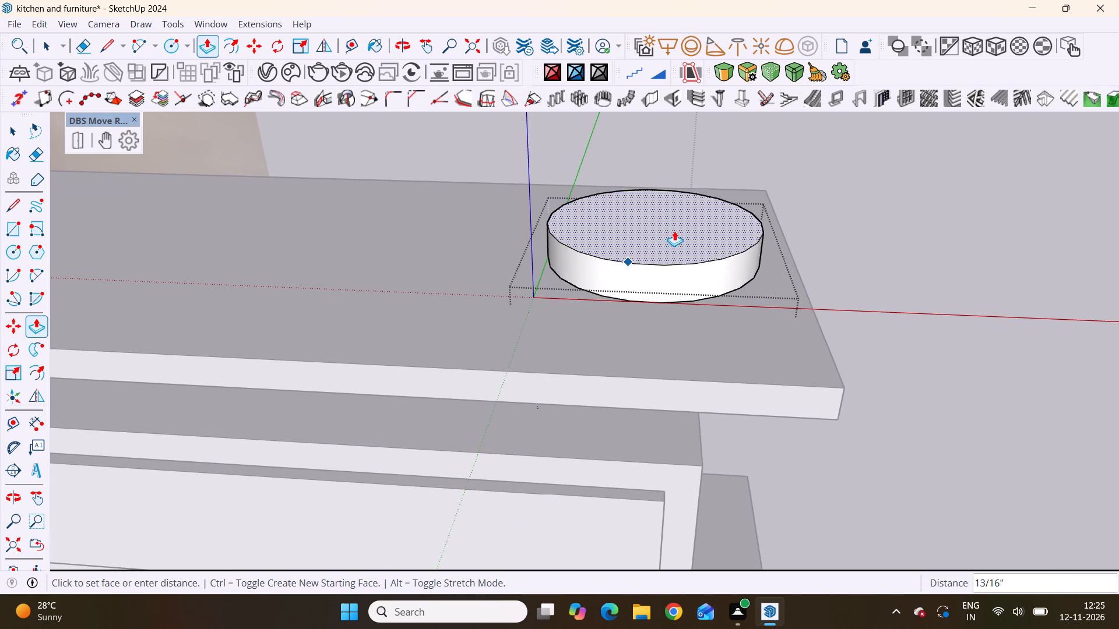
pyautogui.scroll(-6, 674, 236)
# Extrude the round lamp base upward from the tabletop to a thickness of 3/4".
pyautogui.moveTo(666, 240); pyautogui.dragTo(601, 146, button='middle')
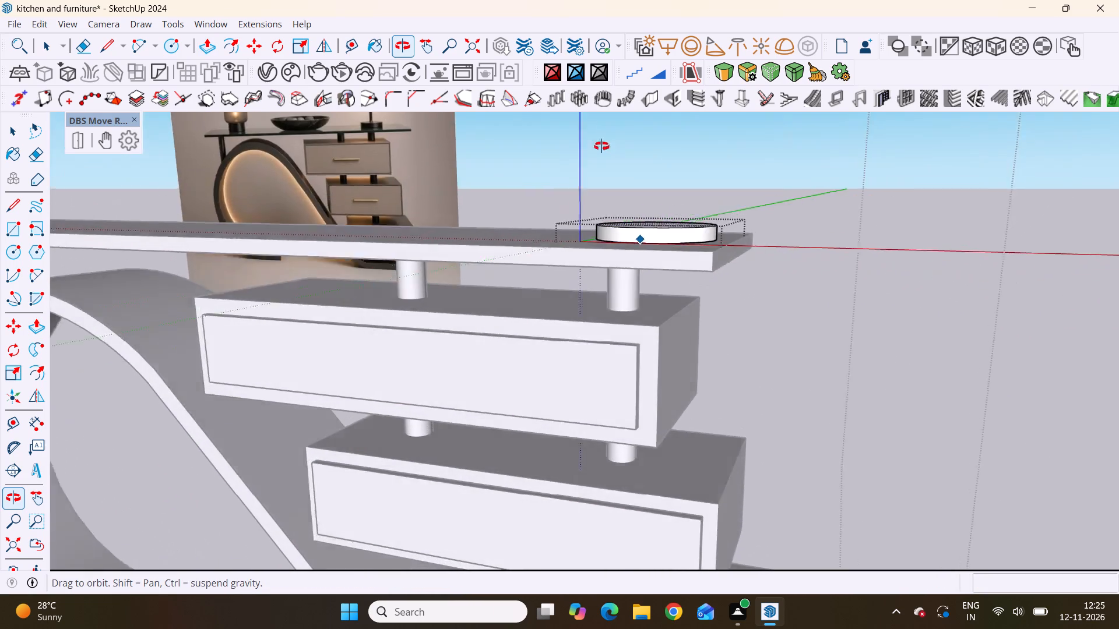
pyautogui.moveTo(601, 146); pyautogui.dragTo(667, 195, button='middle')
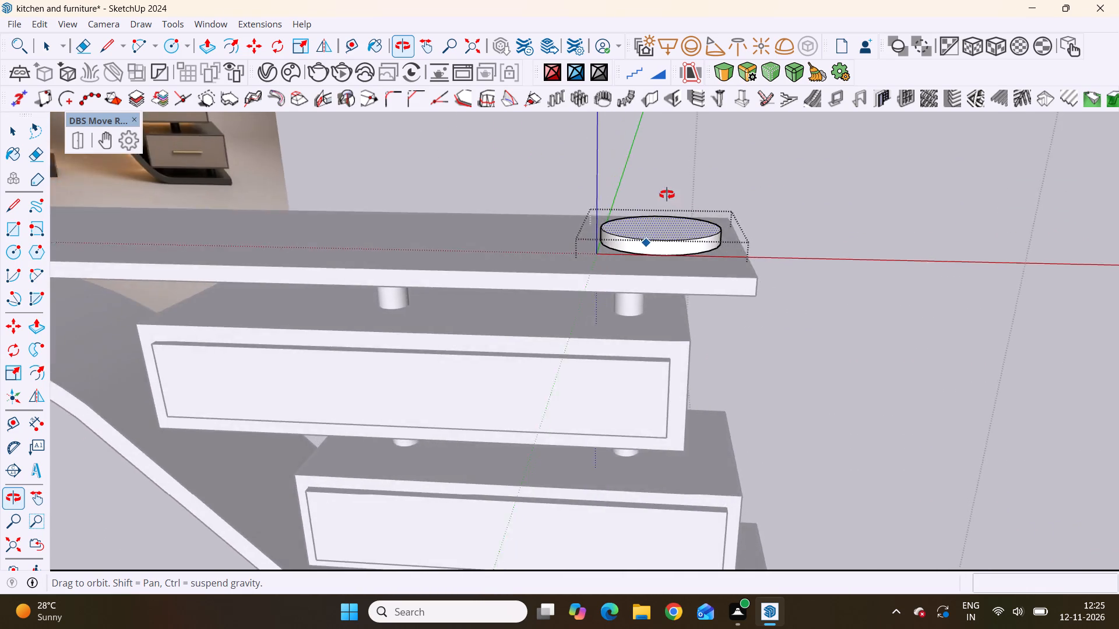
pyautogui.moveTo(667, 195); pyautogui.dragTo(695, 183, button='middle')
pyautogui.scroll(4, 695, 183)
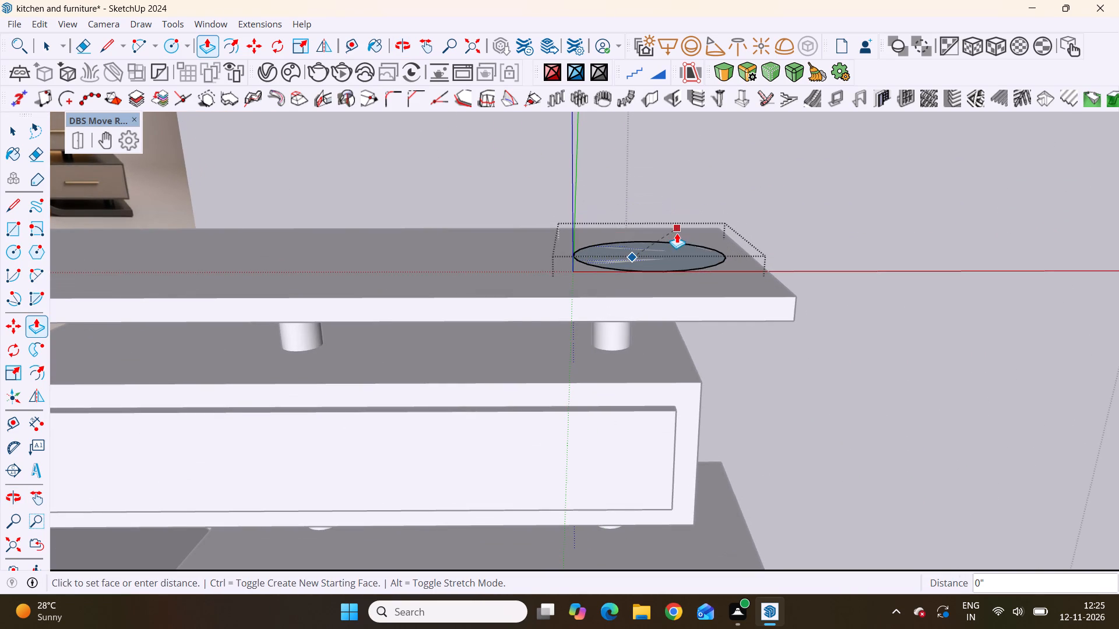
pyautogui.scroll(2, 673, 215)
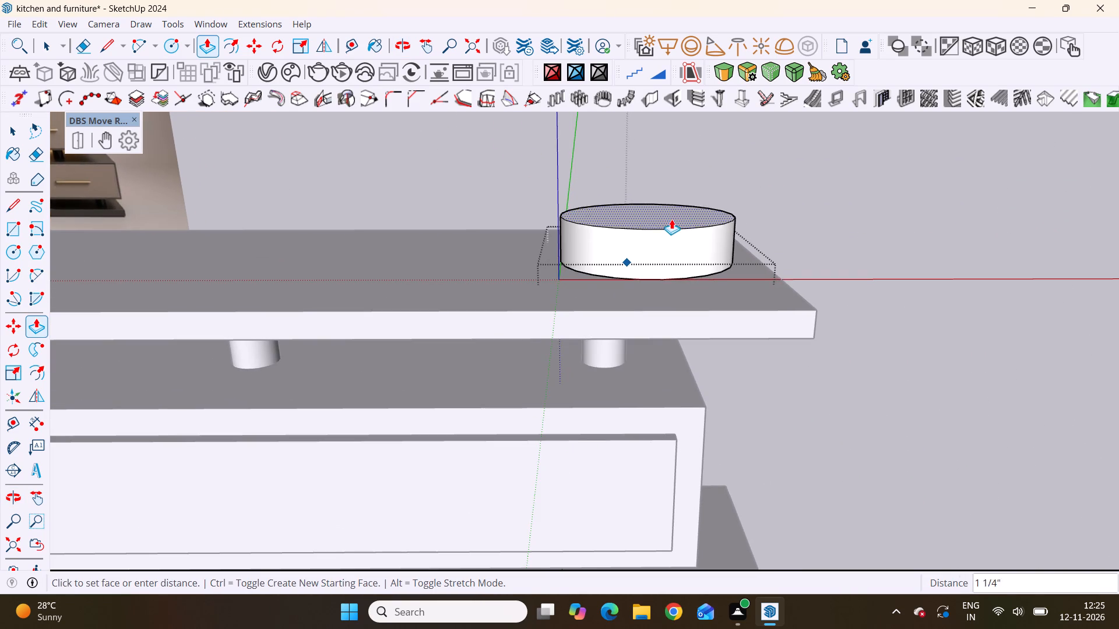
pyautogui.scroll(-4, 672, 220)
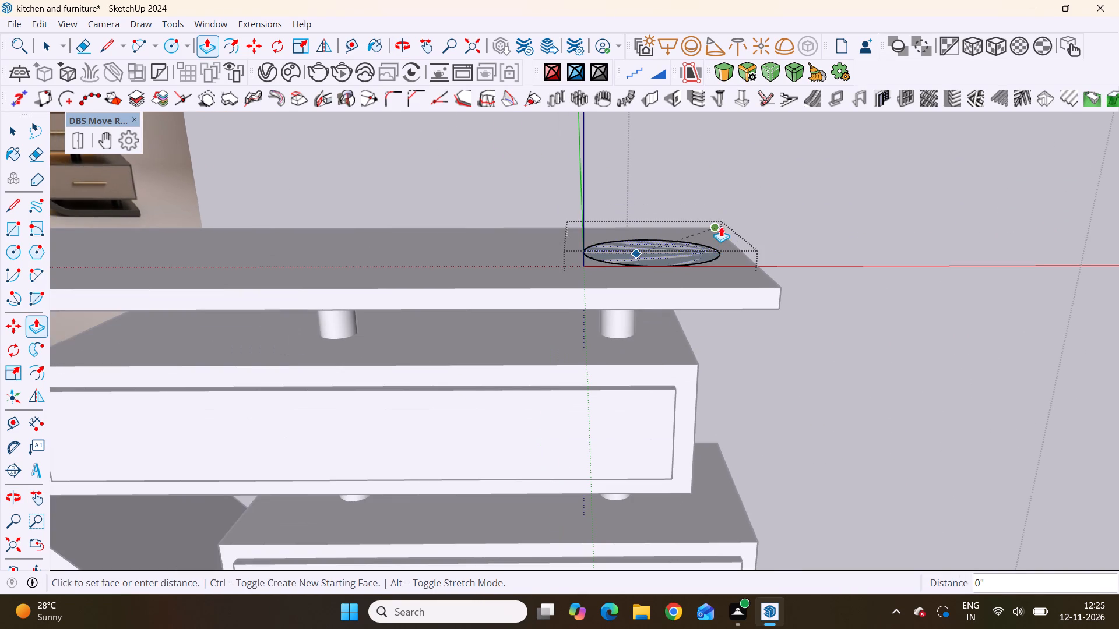
pyautogui.moveTo(721, 223); pyautogui.dragTo(667, 486, button='middle')
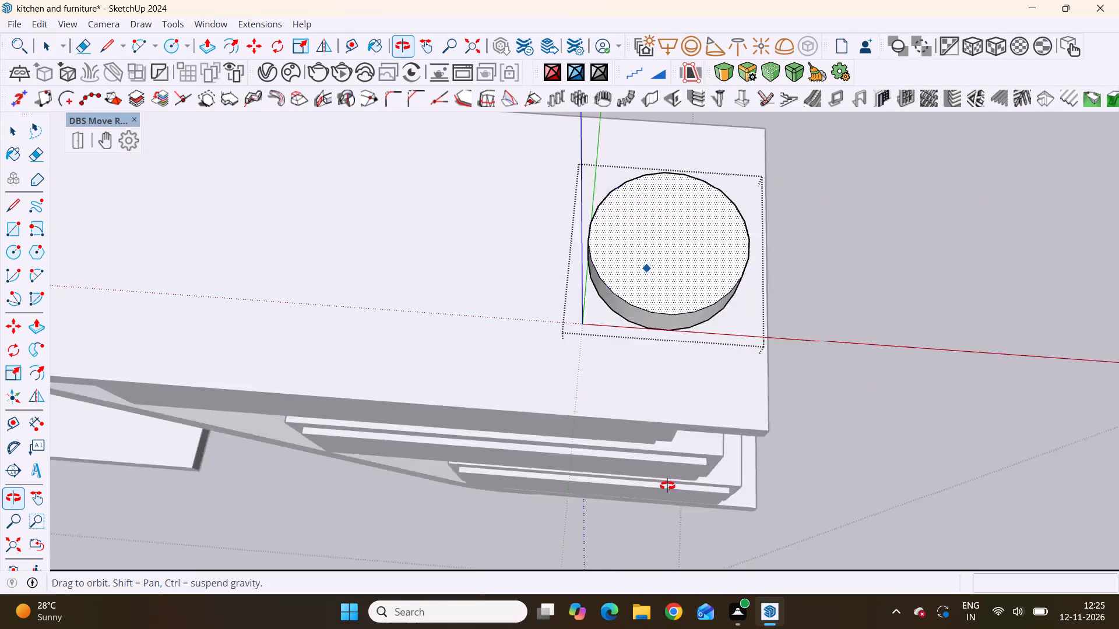
pyautogui.moveTo(667, 486); pyautogui.dragTo(738, 209, button='middle')
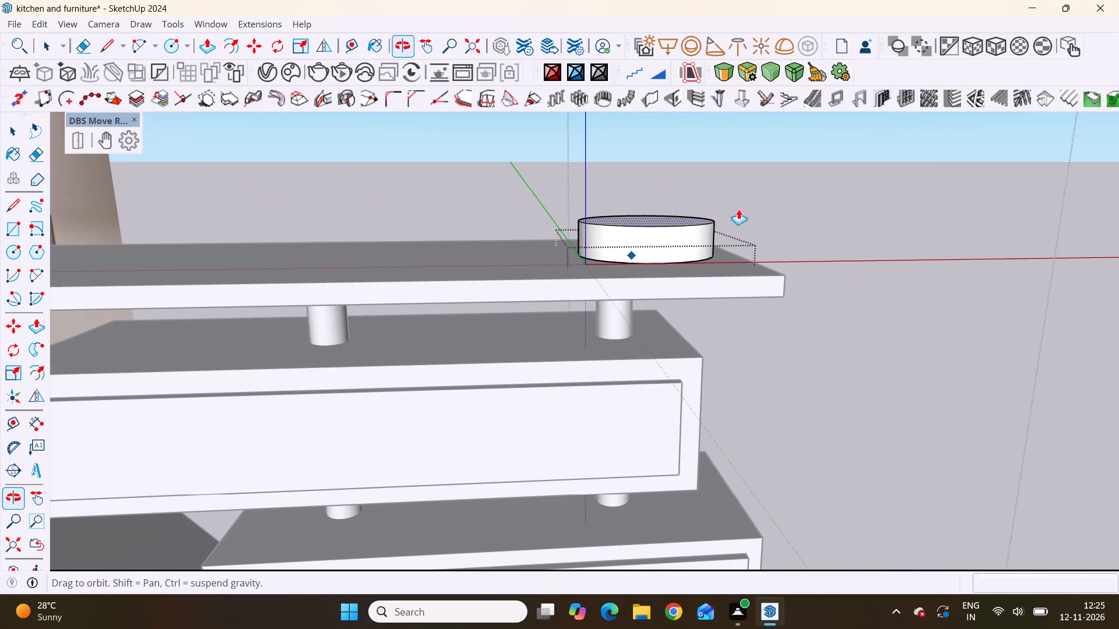
pyautogui.scroll(5, 669, 251)
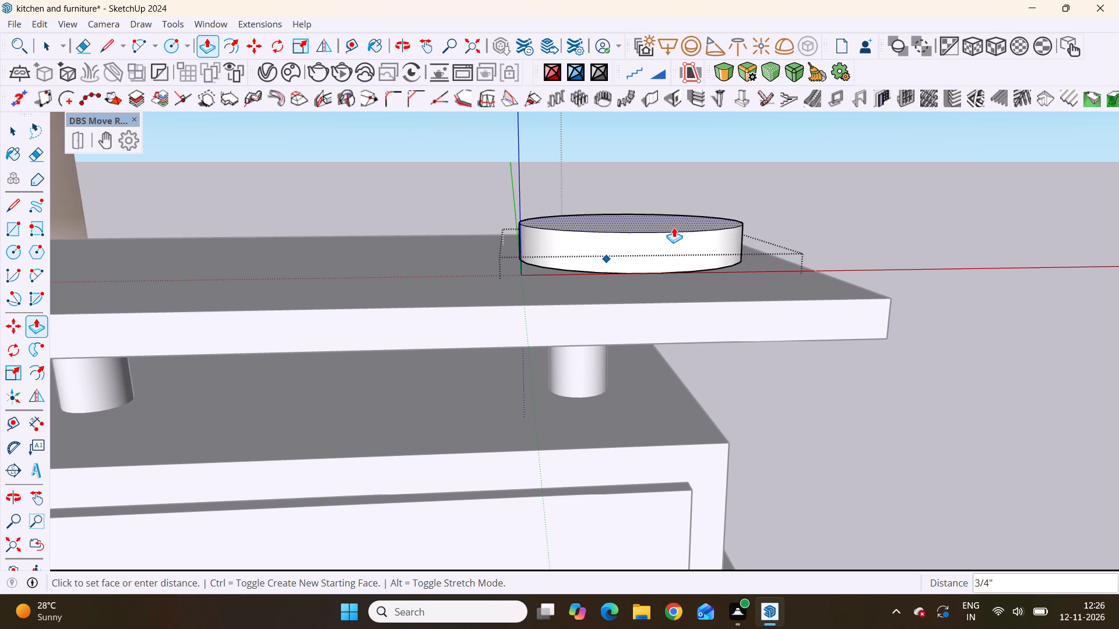
pyautogui.click(668, 225)
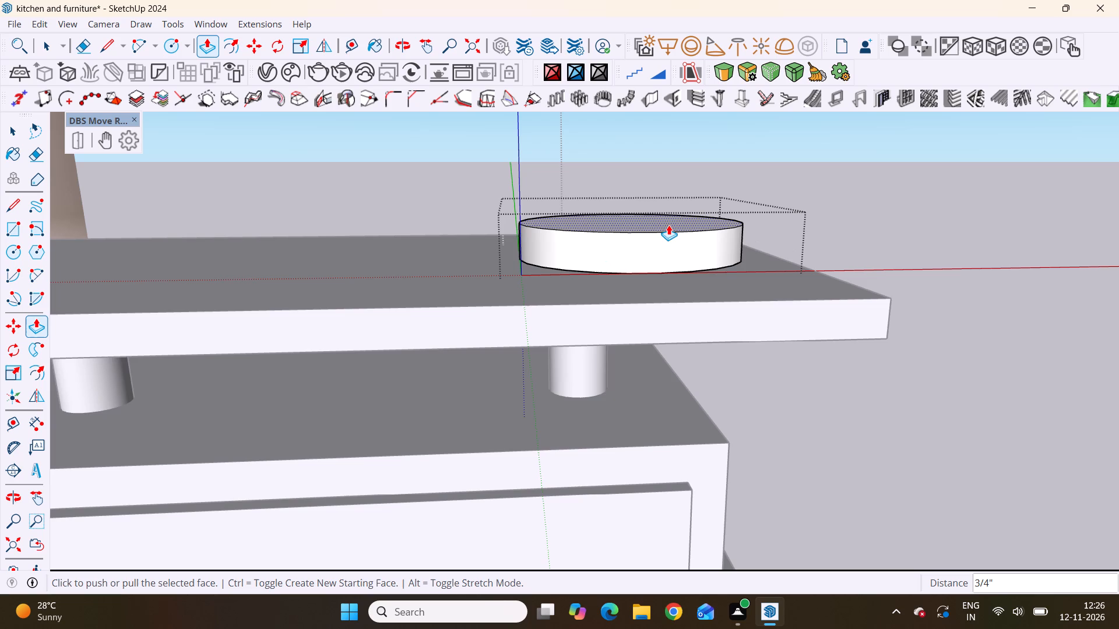
# Compare the extruded lamp base and the whole console table with the lamp in the reference photo.
pyautogui.scroll(-14, 570, 305)
pyautogui.scroll(-15, 626, 348)
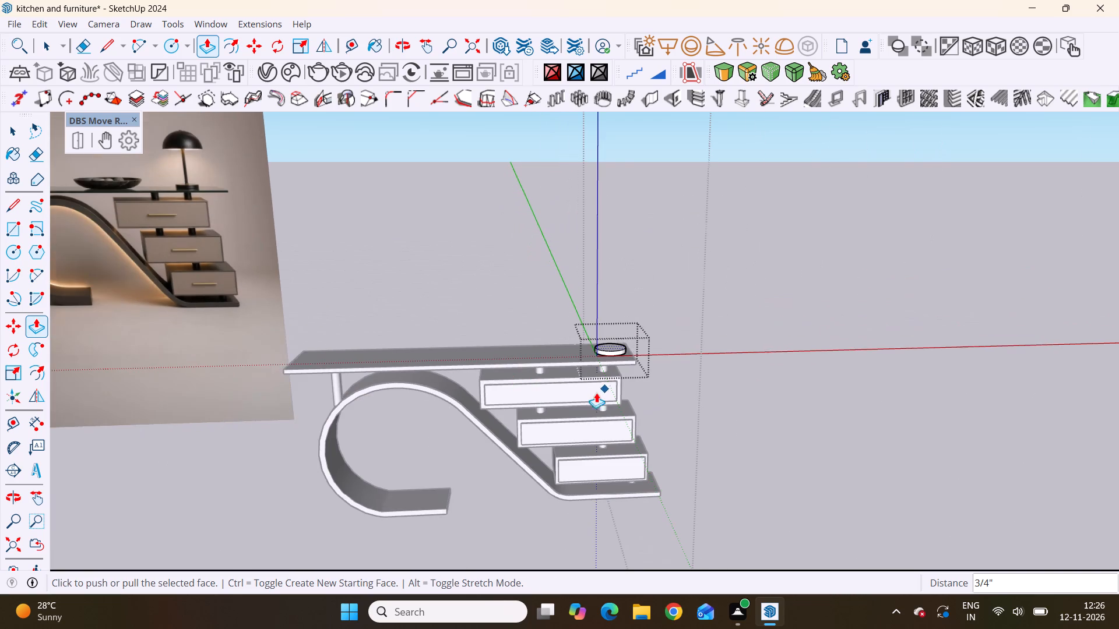
pyautogui.scroll(-5, 276, 253)
pyautogui.scroll(1, 160, 195)
pyautogui.moveTo(160, 196); pyautogui.dragTo(329, 166, button='middle')
pyautogui.scroll(3, 323, 169)
pyautogui.scroll(-5, 318, 164)
pyautogui.scroll(-2, 347, 258)
pyautogui.moveTo(492, 285); pyautogui.dragTo(349, 392, button='middle')
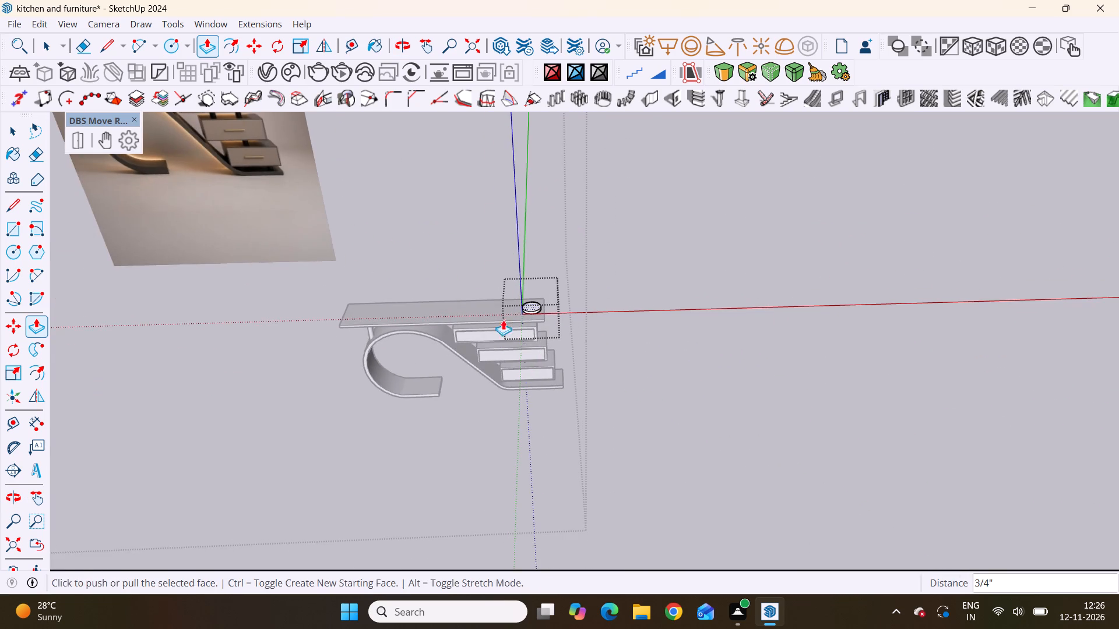
# Raise the lamp base's top face by about another 5/16" with Push/Pull.
pyautogui.scroll(6, 446, 321)
pyautogui.click(766, 242)
pyautogui.scroll(6, 557, 291)
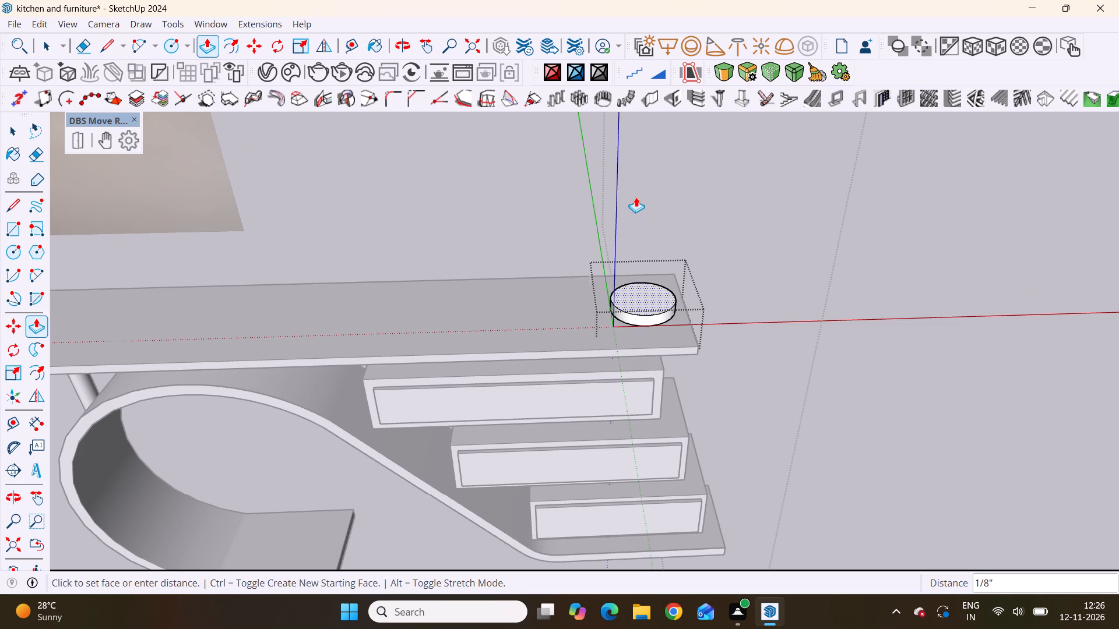
pyautogui.scroll(8, 674, 391)
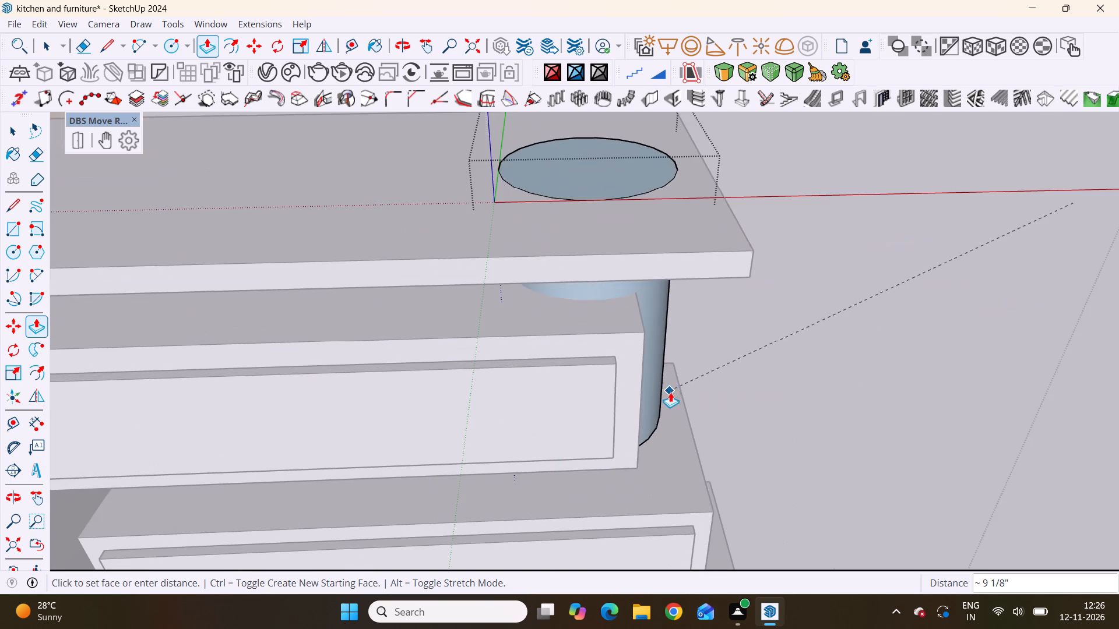
pyautogui.scroll(-7, 671, 376)
pyautogui.scroll(5, 654, 314)
pyautogui.moveTo(667, 297); pyautogui.dragTo(641, 281, button='middle')
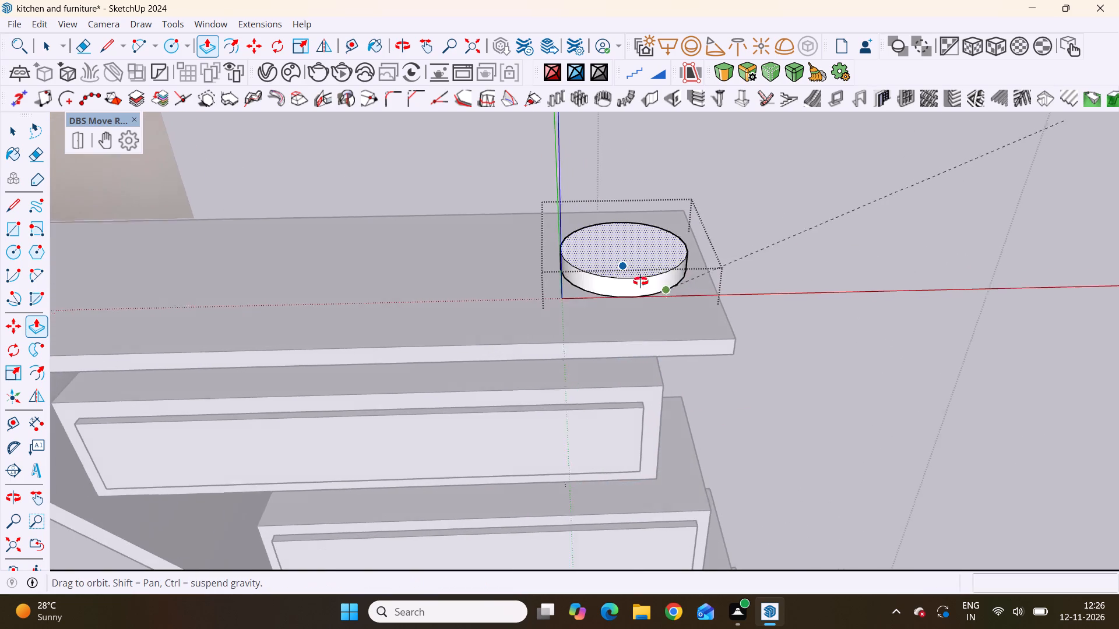
pyautogui.moveTo(641, 281); pyautogui.dragTo(624, 189, button='middle')
pyautogui.scroll(1, 624, 189)
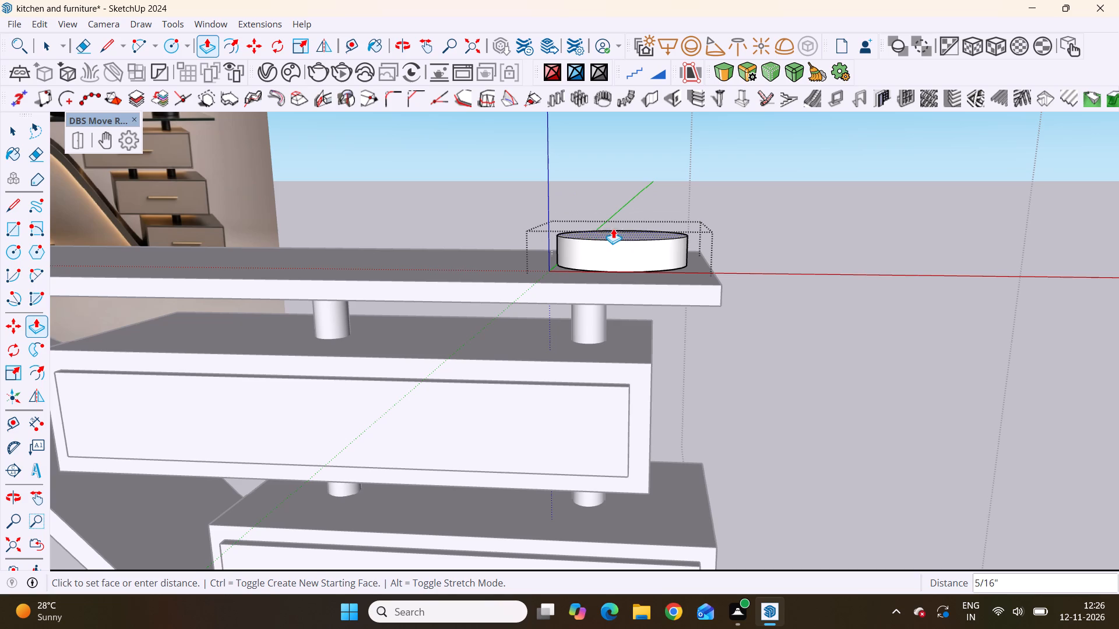
pyautogui.click(613, 227)
# Lower the round lamp base's top face by about 5/16" with Push/Pull, trying thicker and thinner heights first.
pyautogui.moveTo(657, 214); pyautogui.dragTo(648, 282, button='middle')
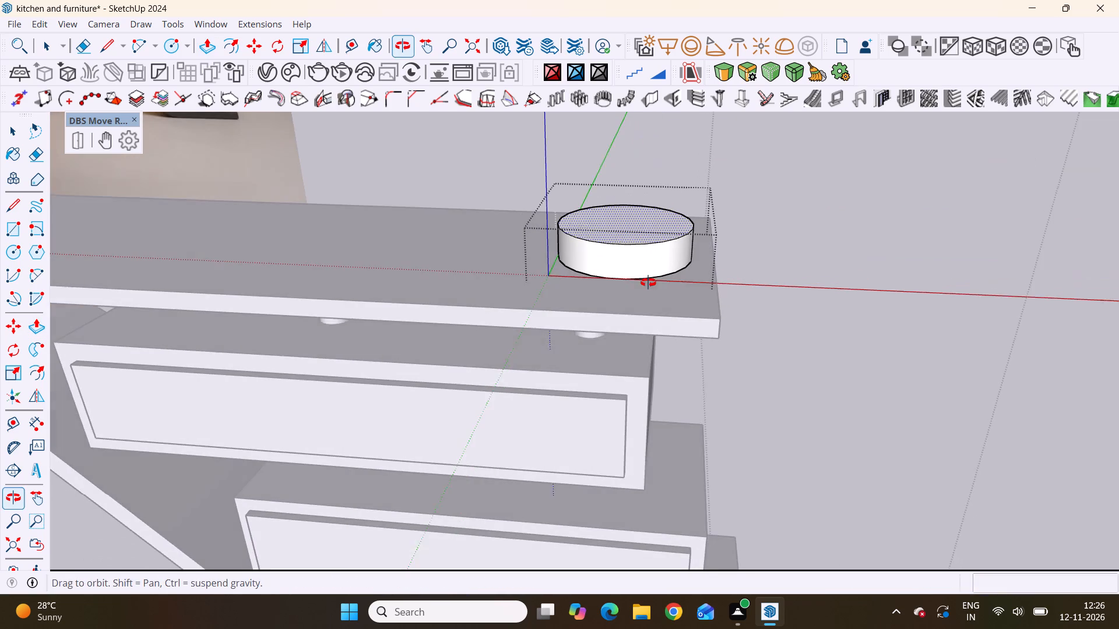
pyautogui.moveTo(648, 282); pyautogui.dragTo(648, 285, button='middle')
pyautogui.moveTo(631, 209); pyautogui.dragTo(631, 225)
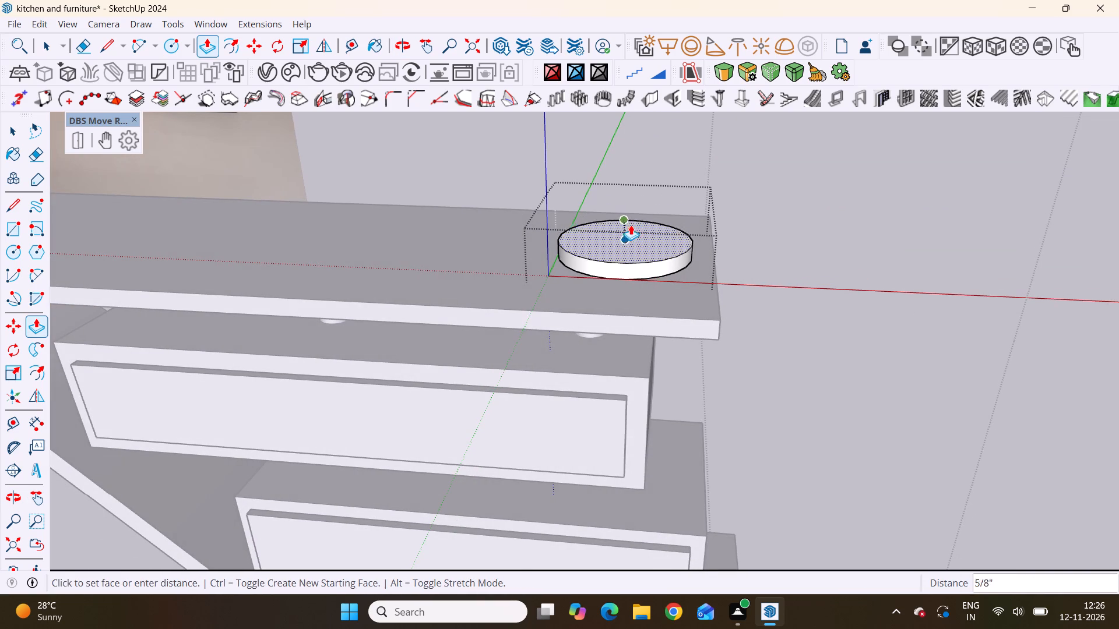
pyautogui.moveTo(631, 225); pyautogui.dragTo(638, 219)
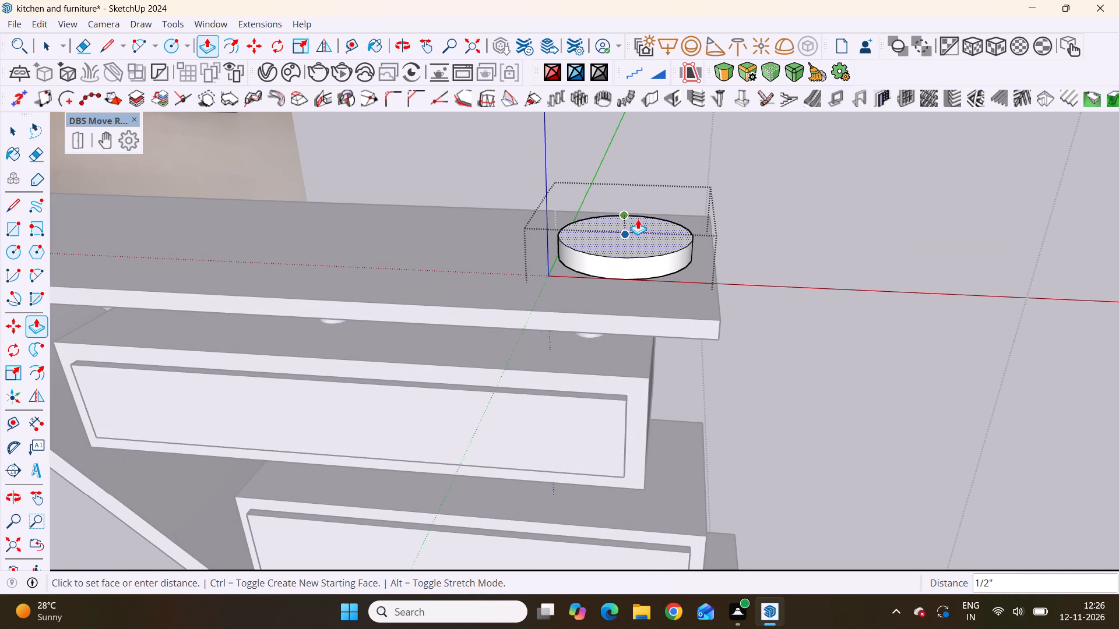
pyautogui.moveTo(638, 219); pyautogui.dragTo(634, 213)
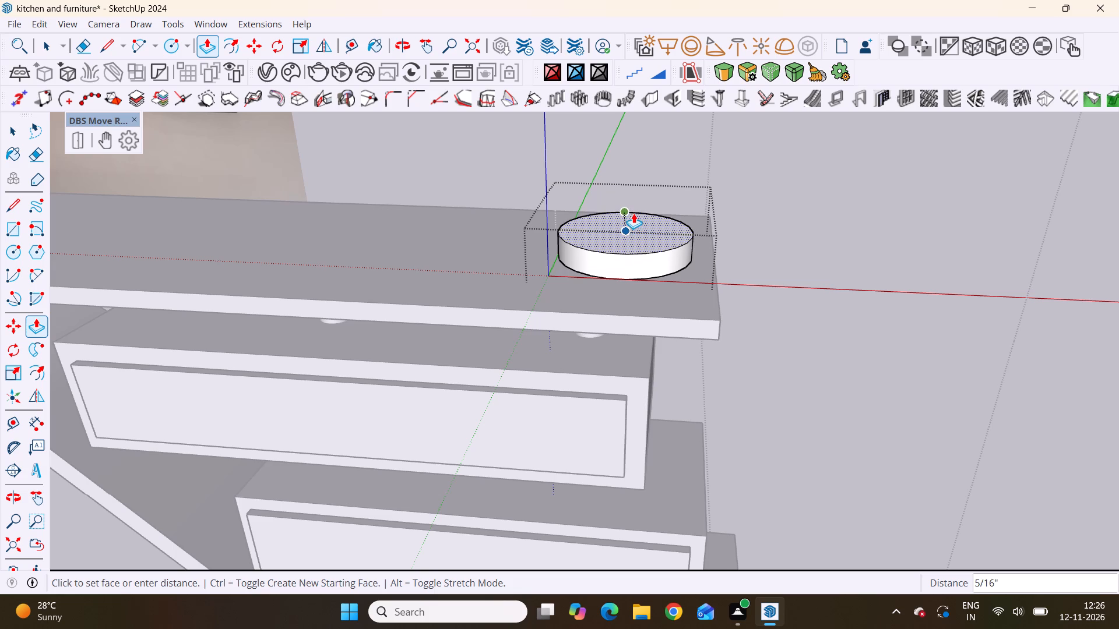
pyautogui.moveTo(634, 213); pyautogui.dragTo(641, 174)
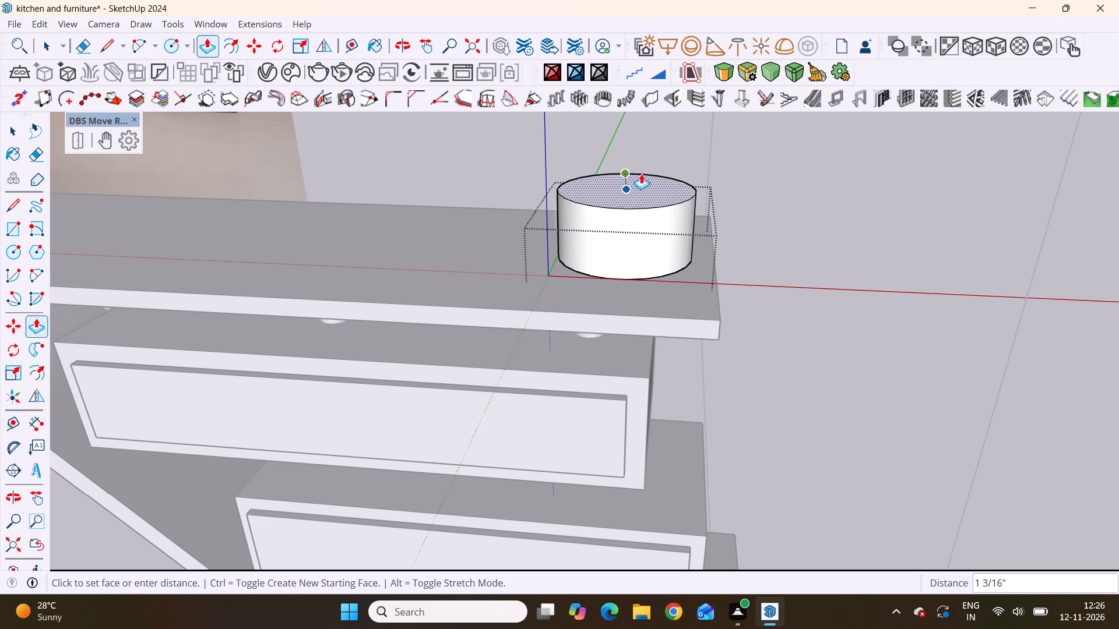
pyautogui.moveTo(641, 174); pyautogui.dragTo(638, 209)
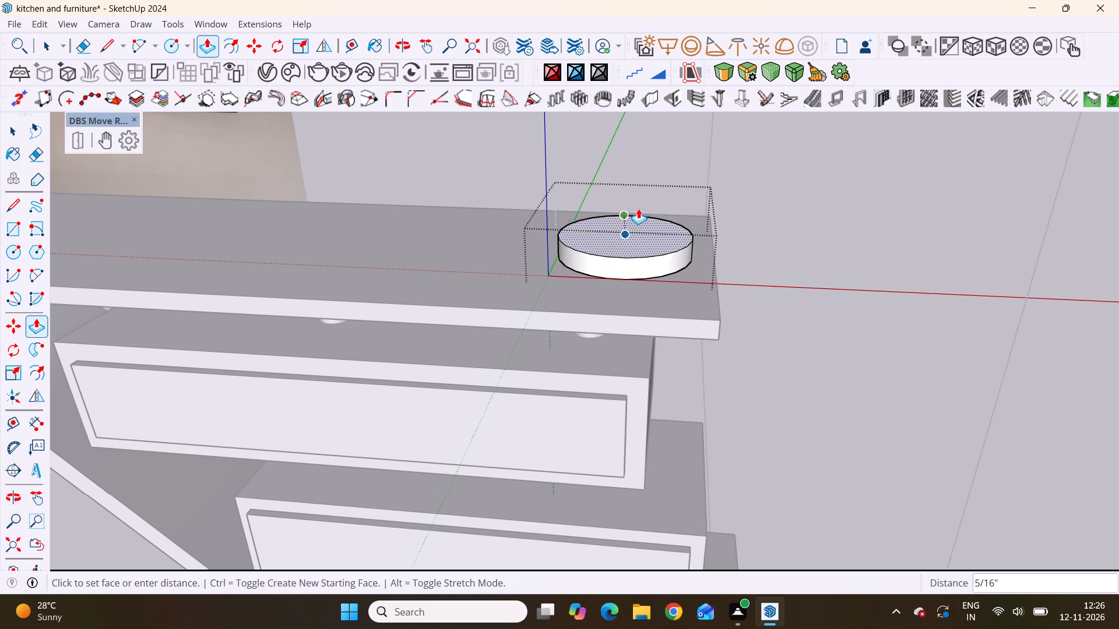
pyautogui.moveTo(638, 209); pyautogui.dragTo(647, 213)
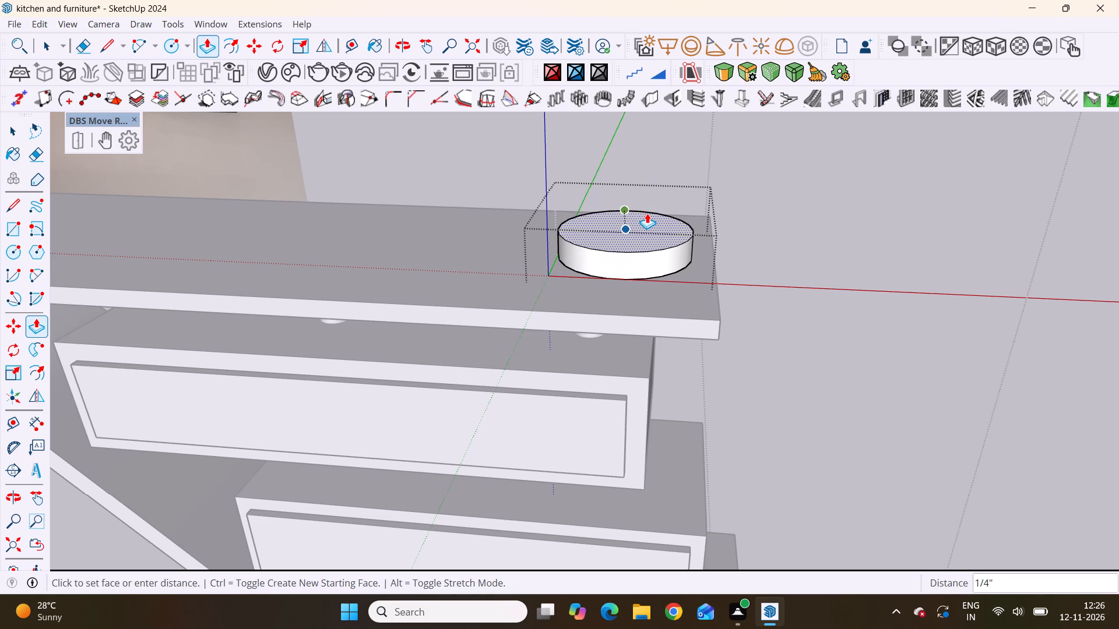
pyautogui.moveTo(647, 213); pyautogui.dragTo(647, 211)
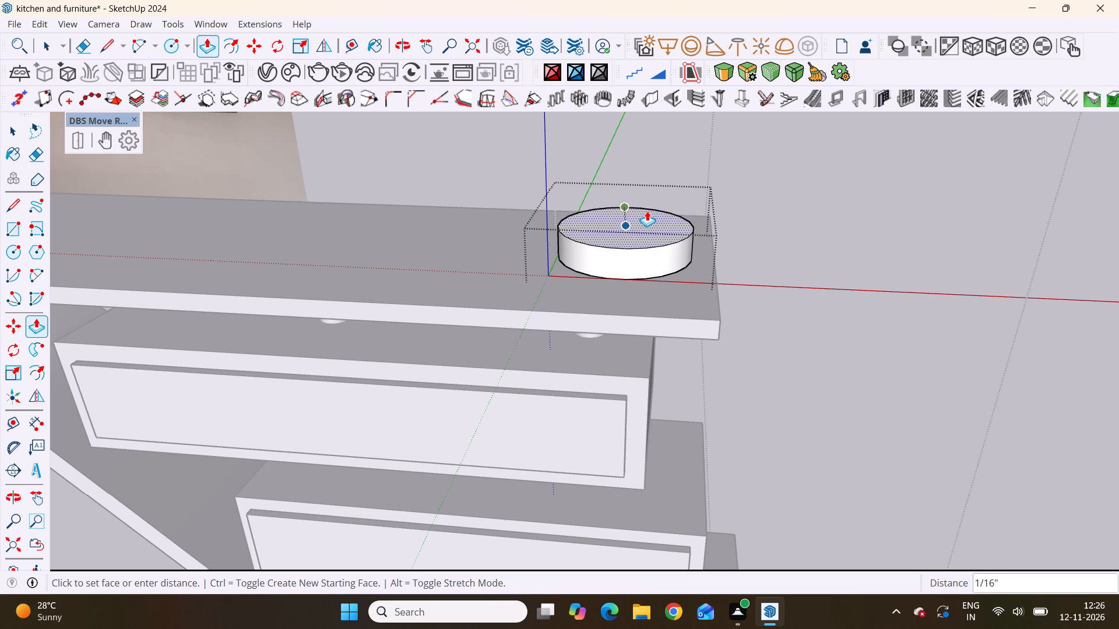
pyautogui.moveTo(647, 211); pyautogui.dragTo(652, 203)
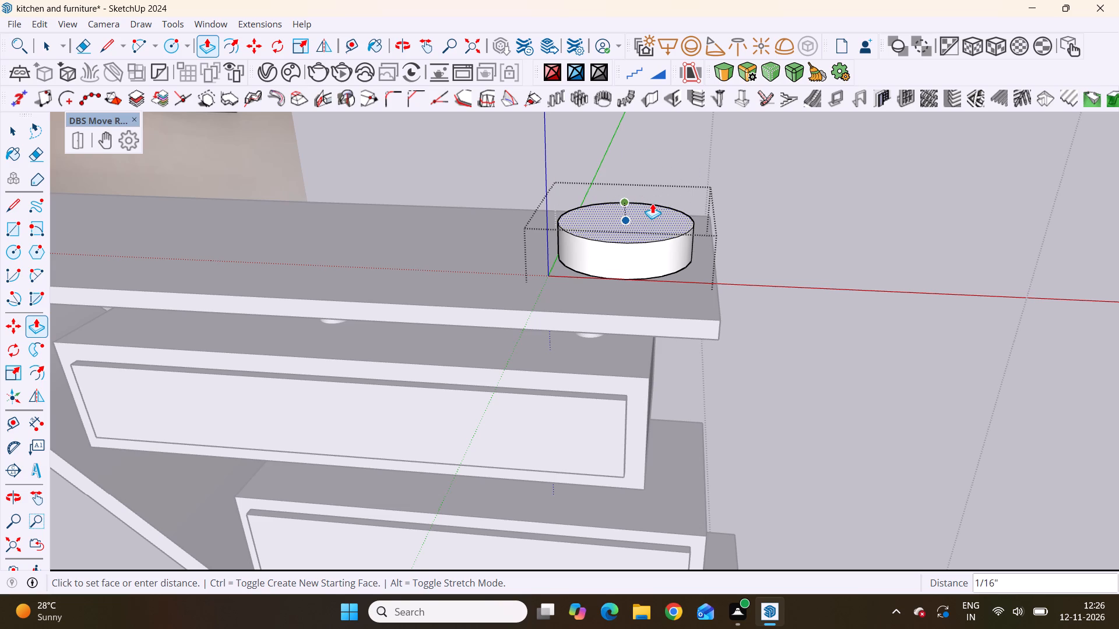
pyautogui.moveTo(652, 203); pyautogui.dragTo(649, 157)
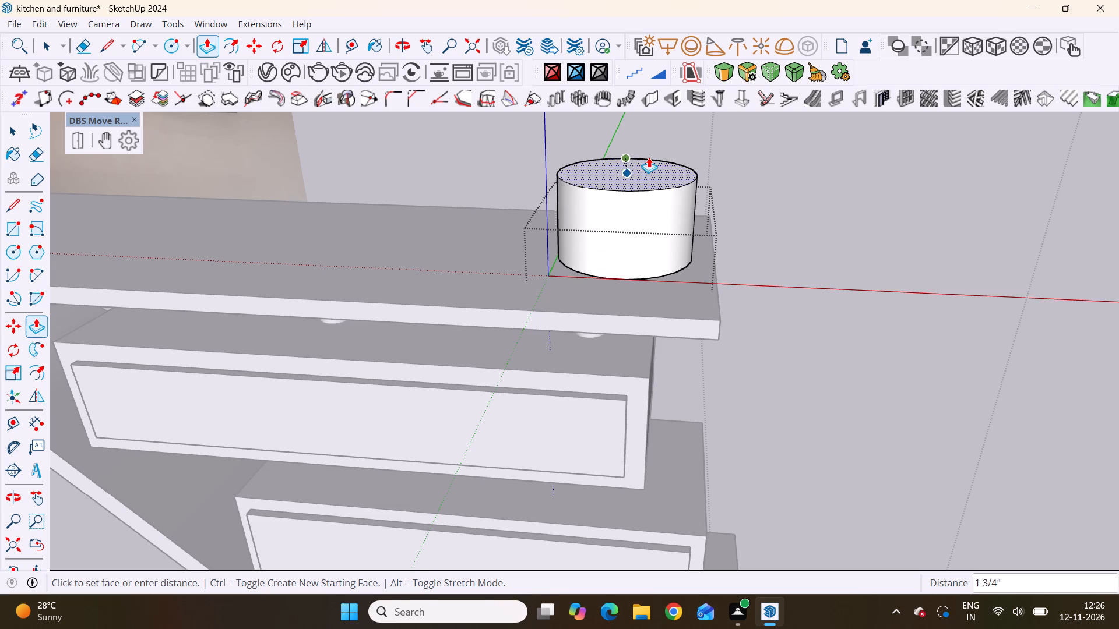
pyautogui.moveTo(649, 157); pyautogui.dragTo(653, 211)
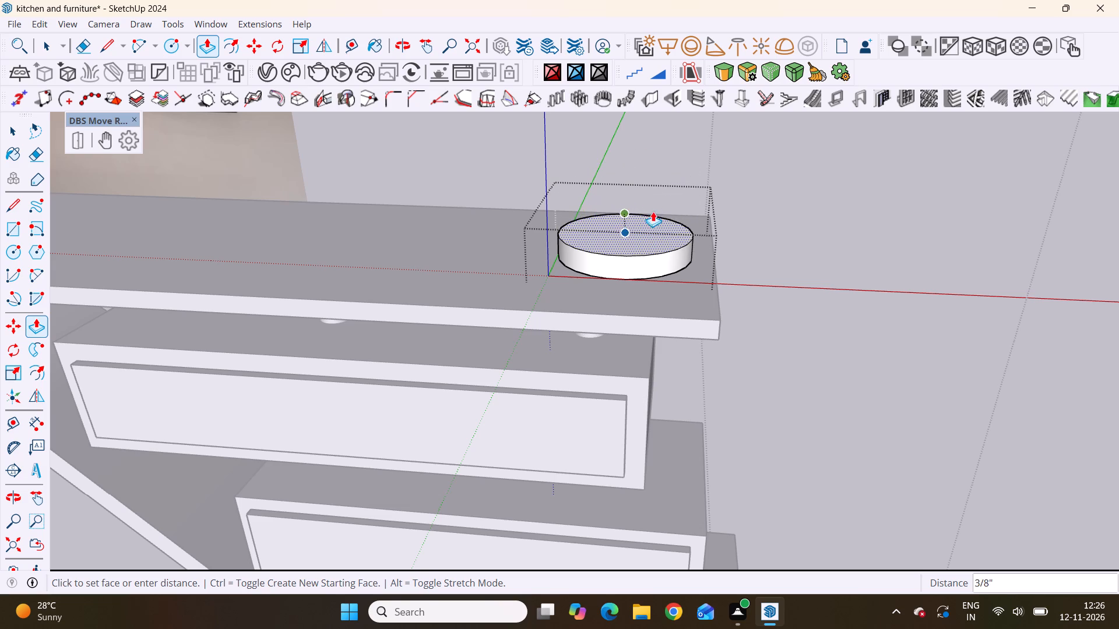
pyautogui.moveTo(653, 211); pyautogui.dragTo(654, 213)
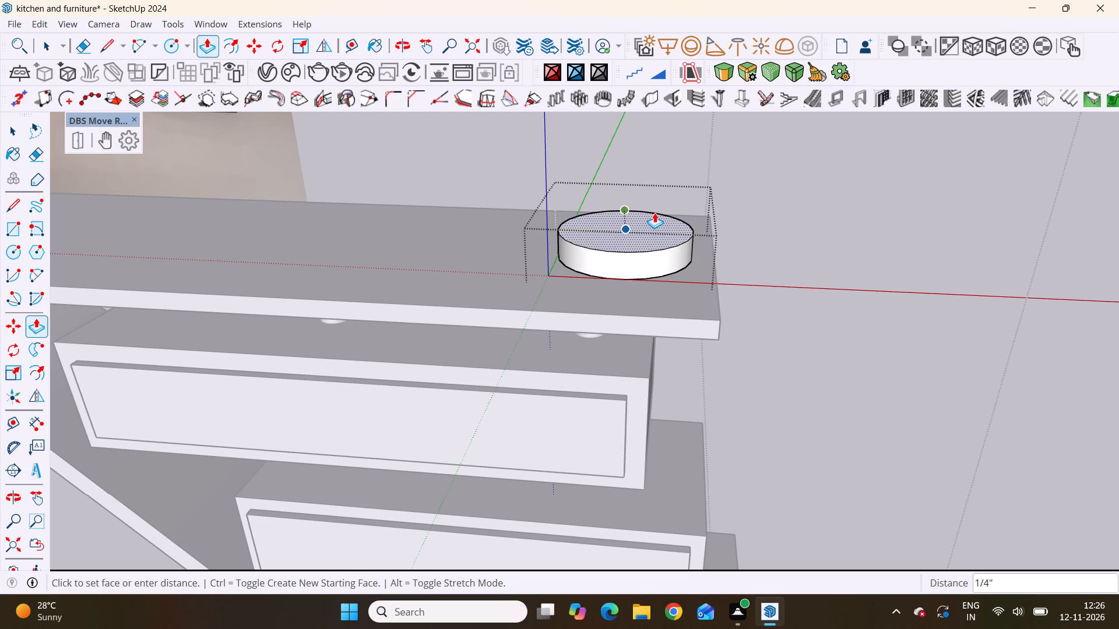
pyautogui.moveTo(654, 213); pyautogui.dragTo(655, 214)
# Inspect the lamp base's thickness against the tabletop and drawers from the front, and leave the group's editing mode.
pyautogui.scroll(-8, 678, 223)
pyautogui.scroll(1, 657, 323)
pyautogui.moveTo(657, 323); pyautogui.dragTo(675, 294, button='middle')
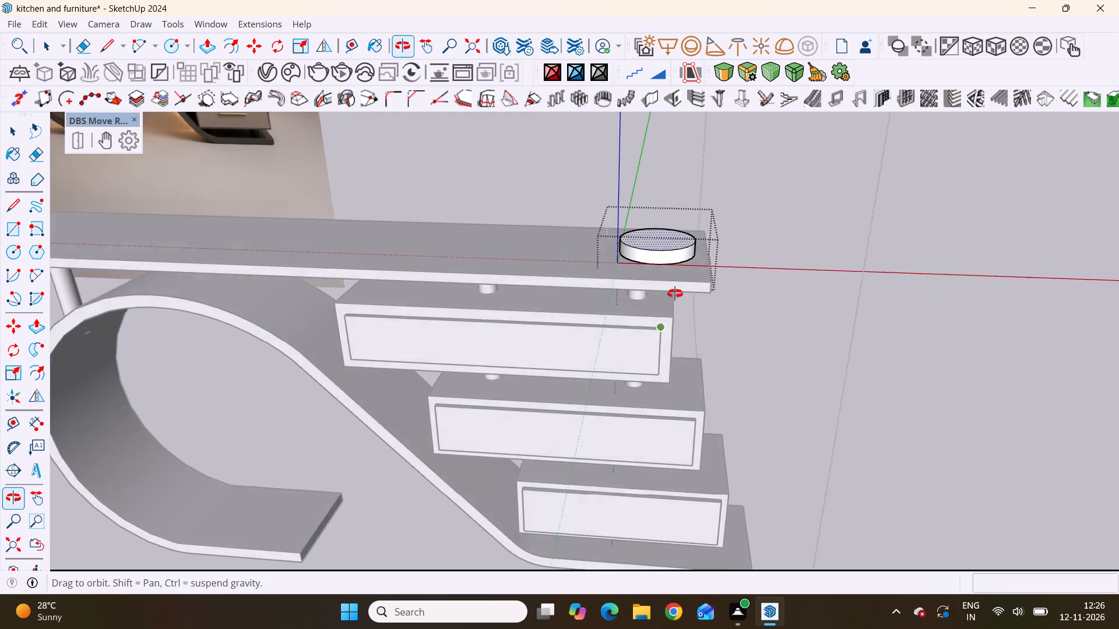
pyautogui.moveTo(675, 294); pyautogui.dragTo(703, 248, button='middle')
pyautogui.scroll(7, 590, 197)
pyautogui.scroll(-4, 523, 231)
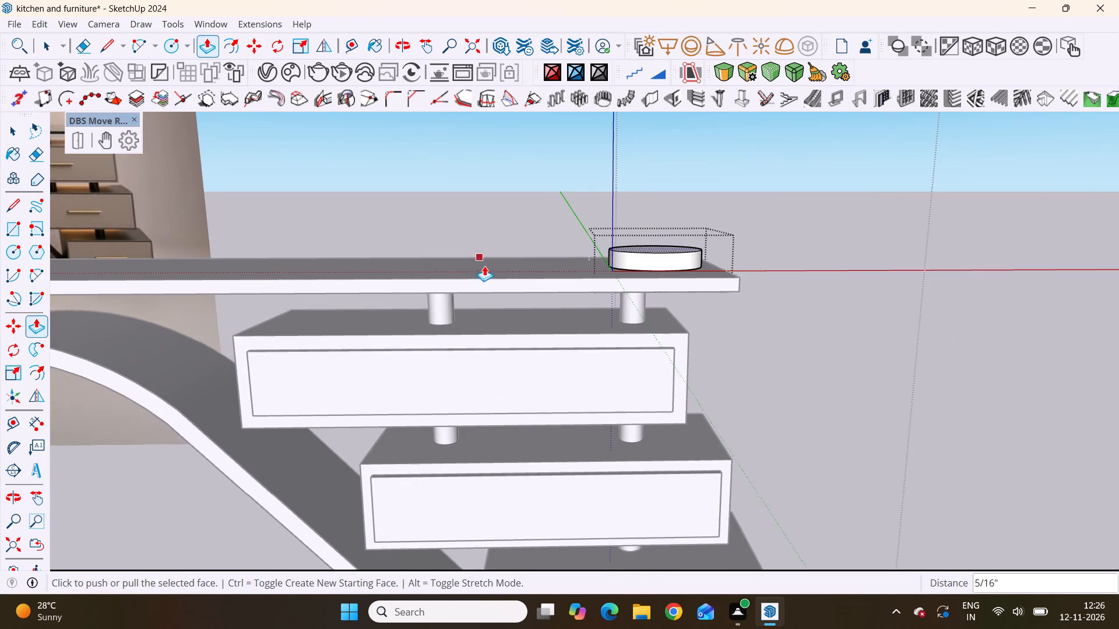
pyautogui.scroll(5, 608, 262)
pyautogui.press('space')
pyautogui.click(889, 189)
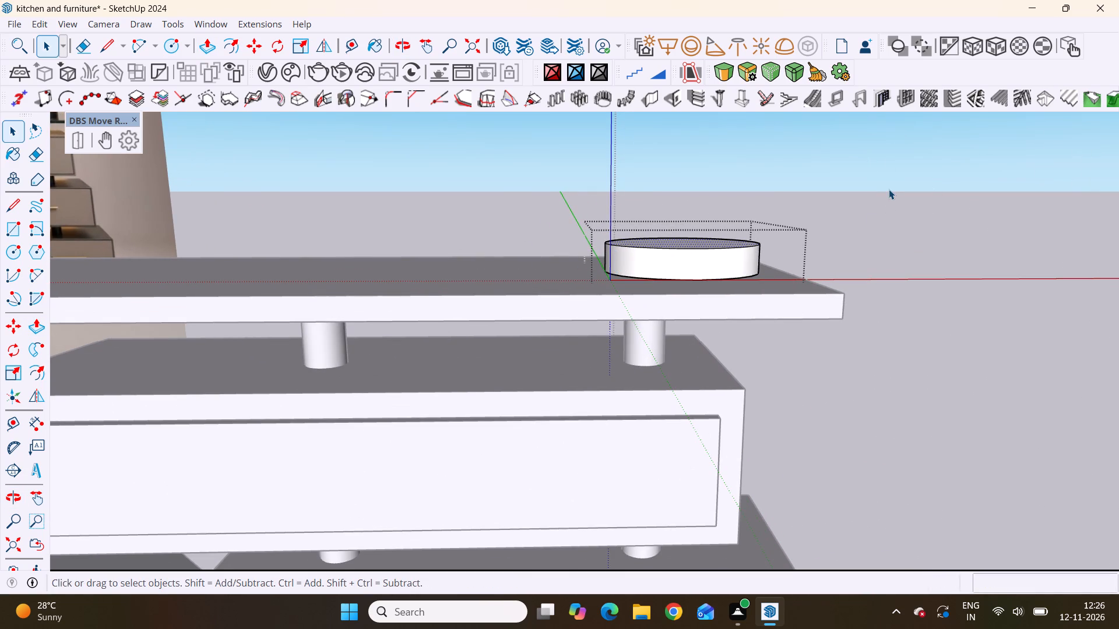
# Compare the lamp base's proportions with the whole console table and the reference photo, from the front and from above.
pyautogui.scroll(-12, 539, 238)
pyautogui.moveTo(505, 291); pyautogui.dragTo(544, 299, button='middle')
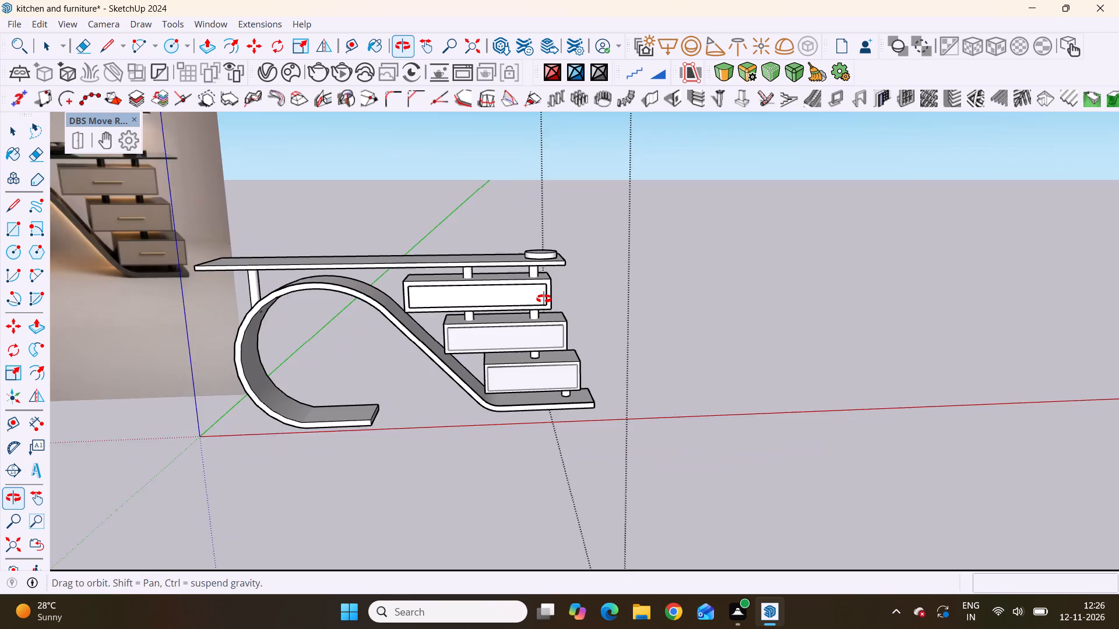
pyautogui.moveTo(544, 299); pyautogui.dragTo(437, 245, button='middle')
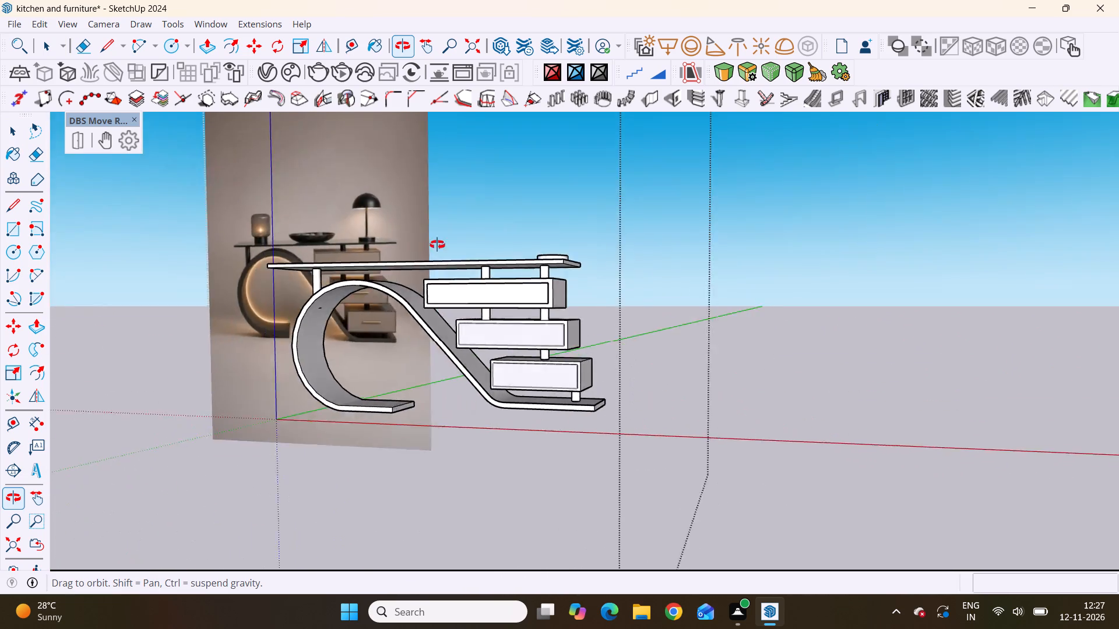
pyautogui.moveTo(437, 245); pyautogui.dragTo(496, 397, button='middle')
pyautogui.scroll(-4, 496, 397)
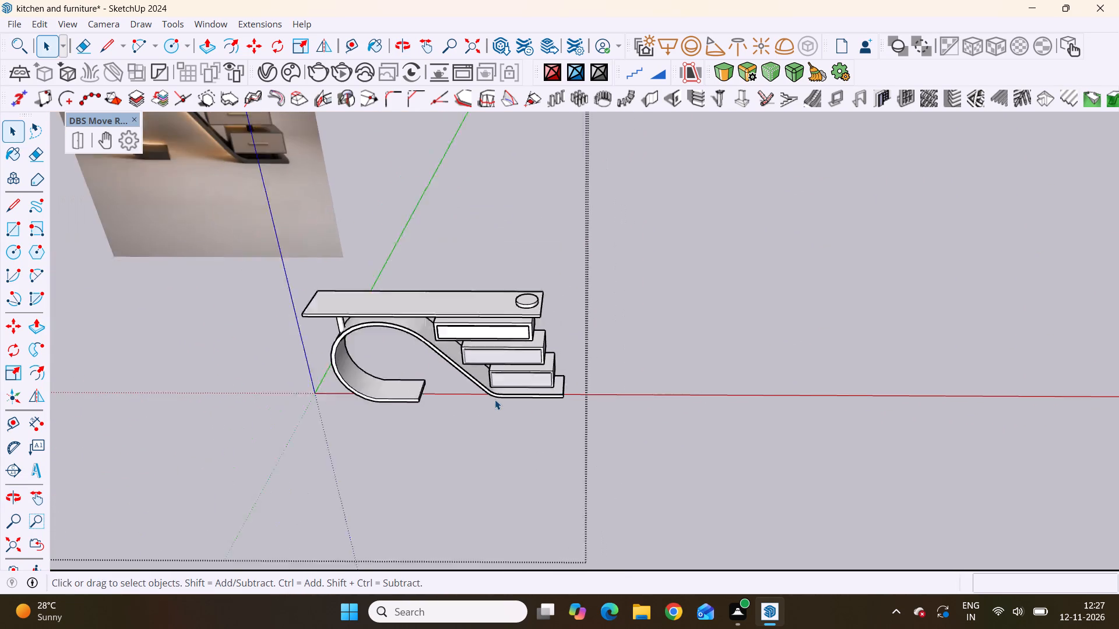
pyautogui.scroll(-5, 495, 400)
pyautogui.scroll(-2, 521, 349)
pyautogui.moveTo(462, 299); pyautogui.dragTo(481, 370, button='middle')
pyautogui.scroll(4, 485, 352)
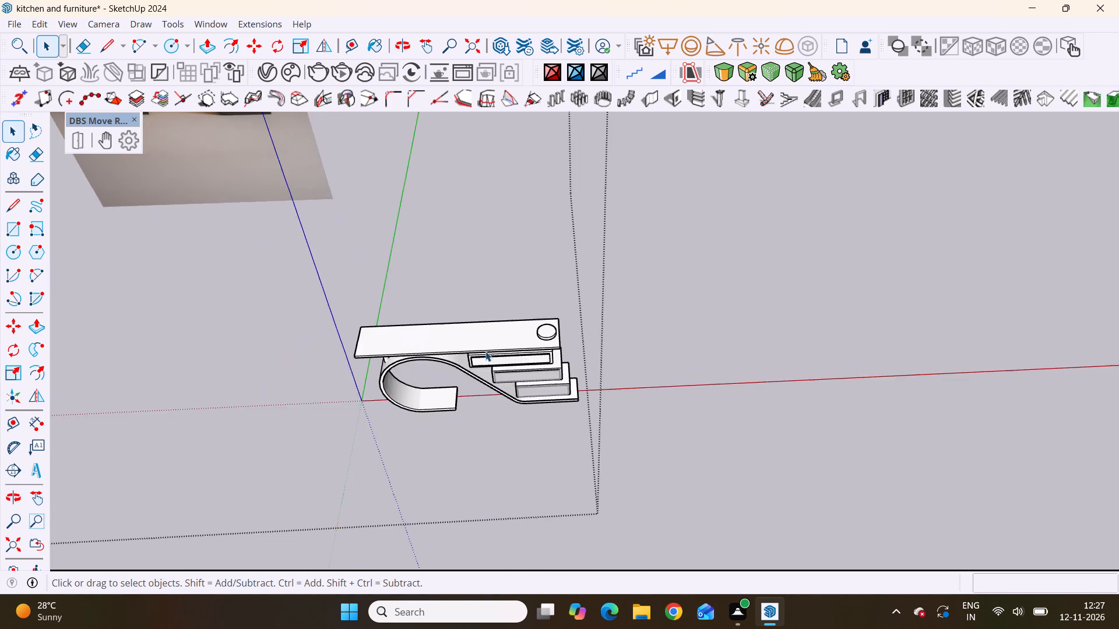
pyautogui.scroll(12, 485, 351)
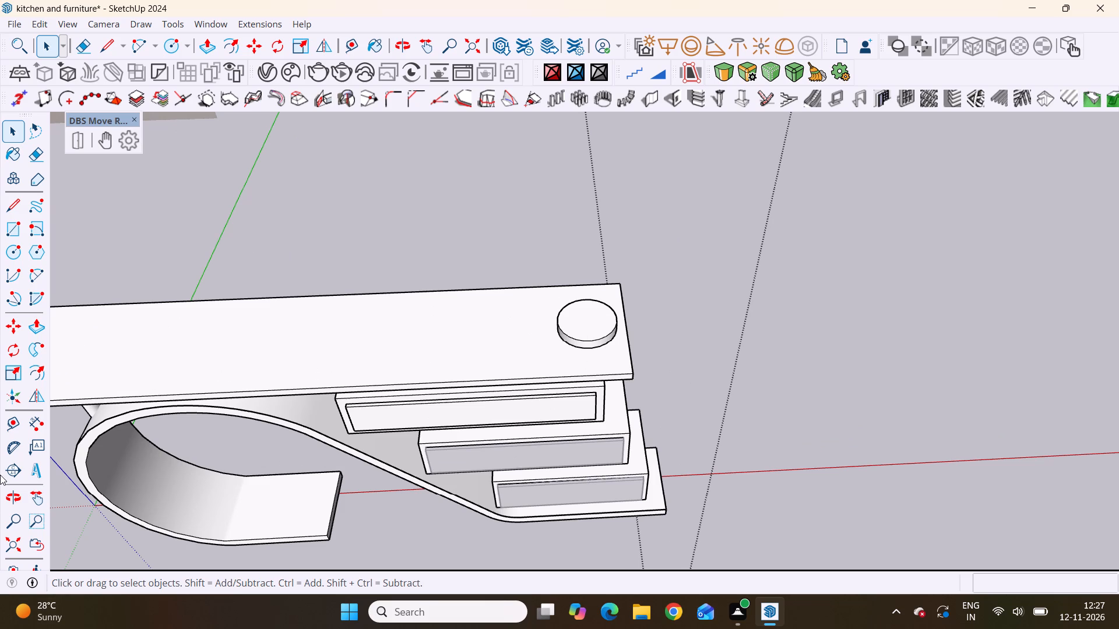
pyautogui.scroll(-6, 560, 341)
pyautogui.moveTo(626, 355); pyautogui.dragTo(602, 357, button='middle')
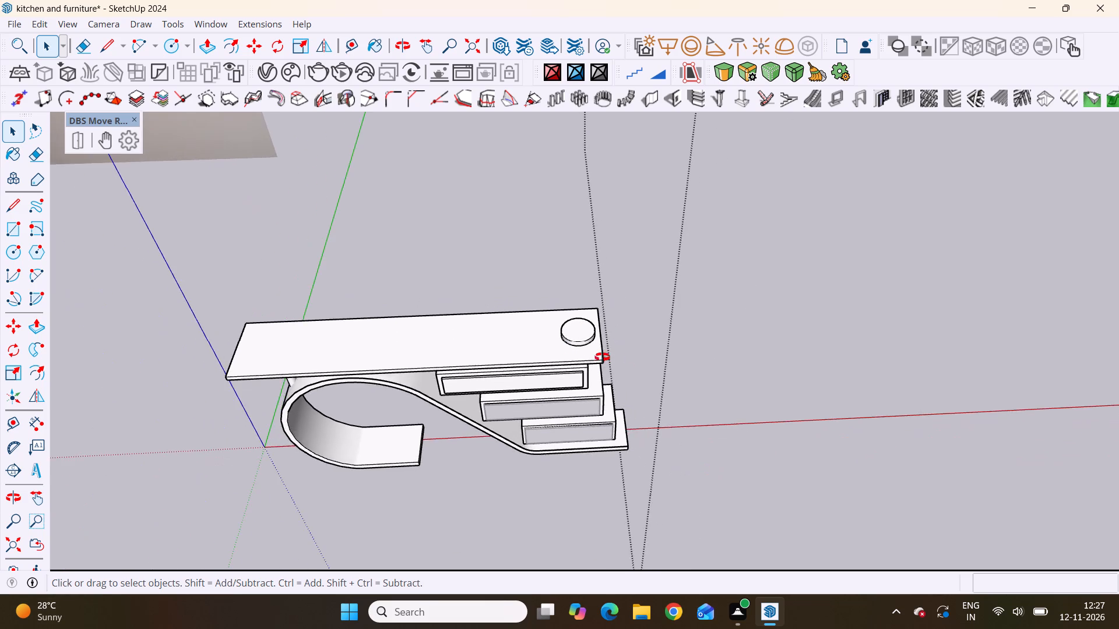
pyautogui.moveTo(602, 357); pyautogui.dragTo(519, 263, button='middle')
pyautogui.scroll(4, 519, 263)
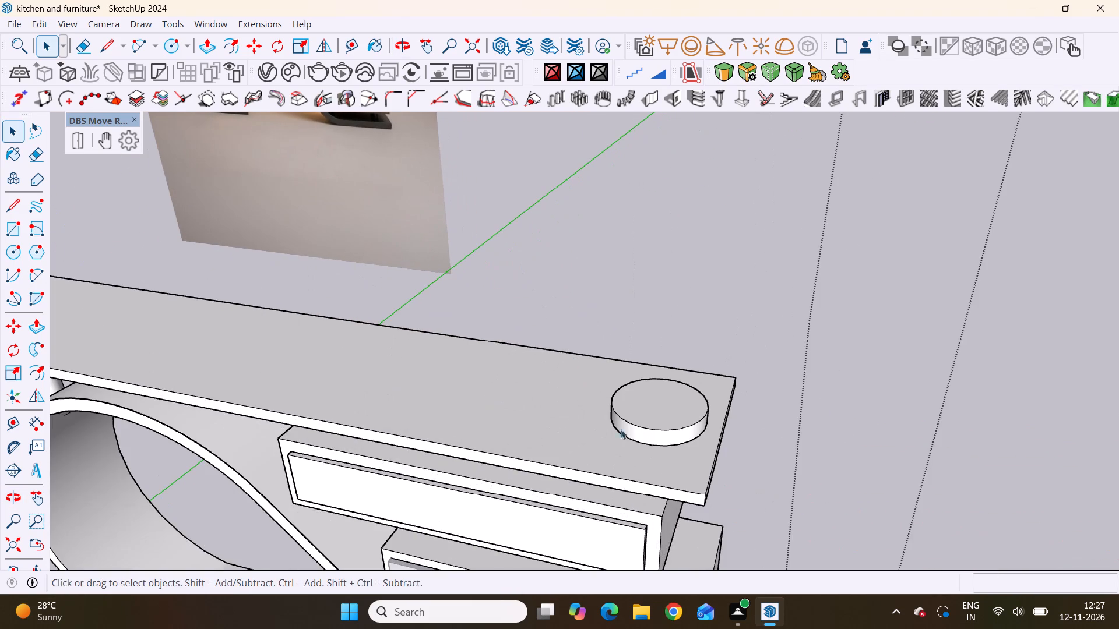
pyautogui.scroll(-8, 573, 337)
pyautogui.moveTo(580, 397); pyautogui.dragTo(660, 388, button='middle')
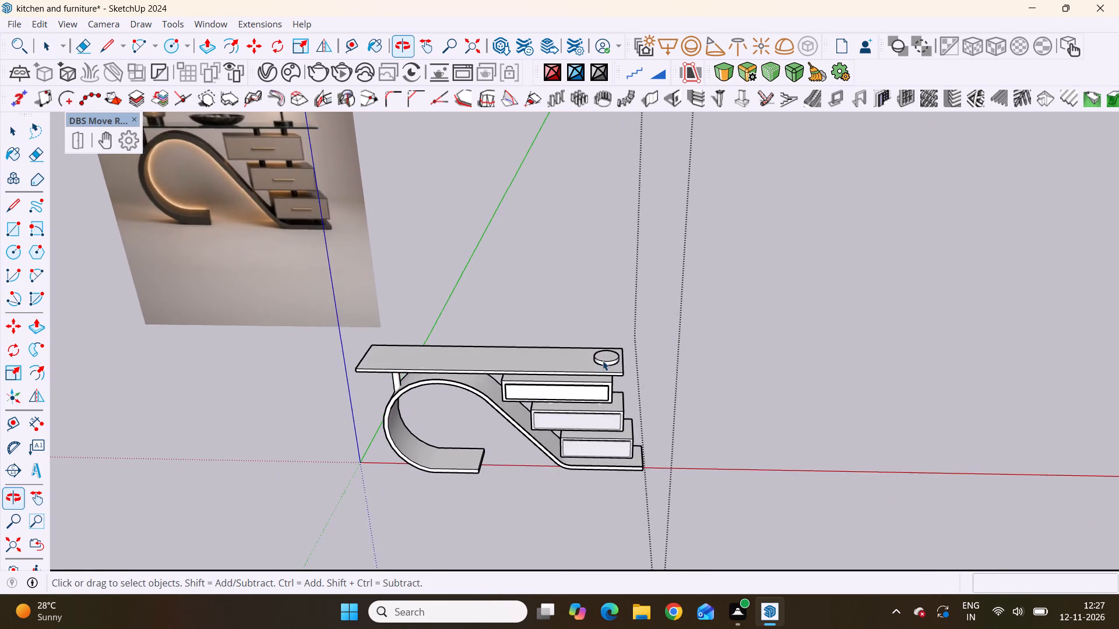
pyautogui.scroll(10, 603, 360)
# Open the lamp base group and draw a circle of about 3/8" radius at the centre of its top face.
pyautogui.click(629, 352)
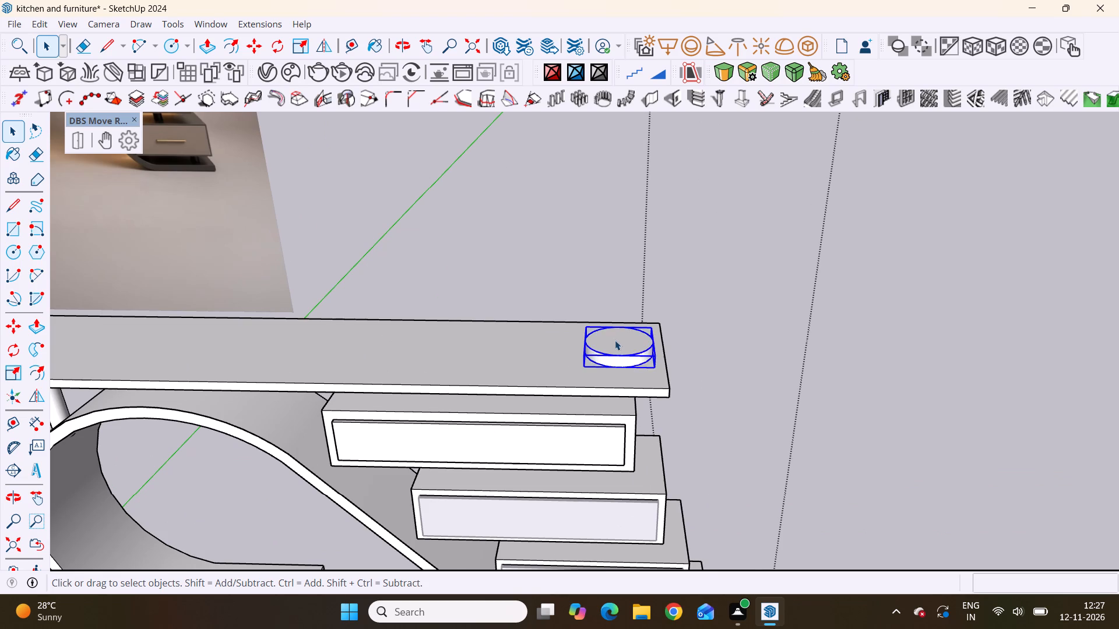
pyautogui.scroll(5, 615, 340)
pyautogui.doubleClick(639, 337)
pyautogui.click(618, 339)
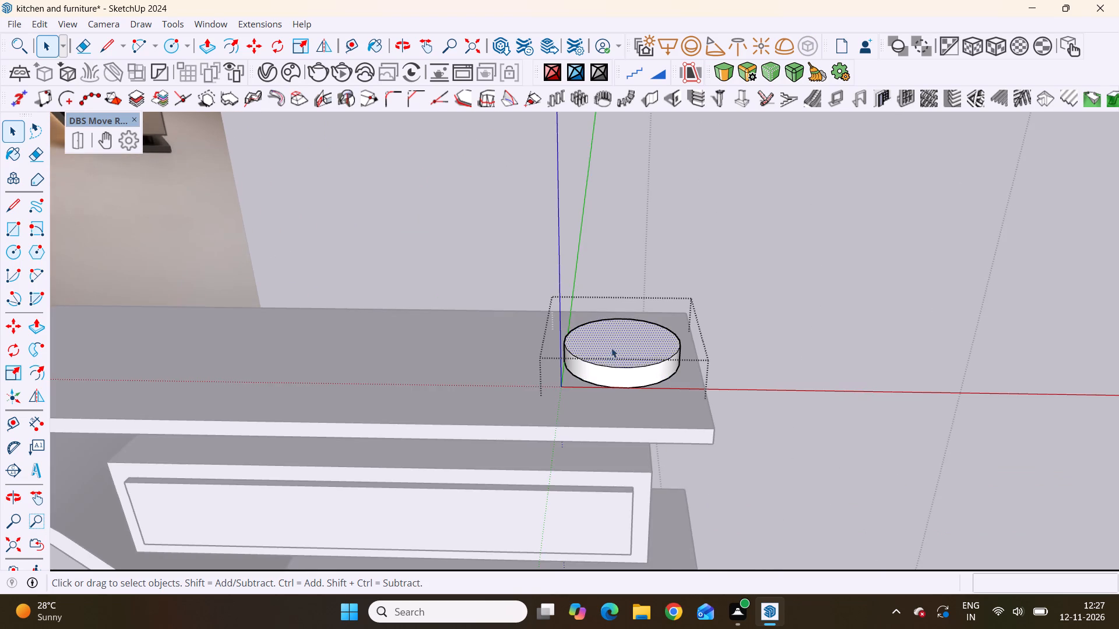
pyautogui.scroll(4, 609, 351)
pyautogui.moveTo(635, 341); pyautogui.dragTo(656, 384, button='middle')
pyautogui.scroll(2, 615, 338)
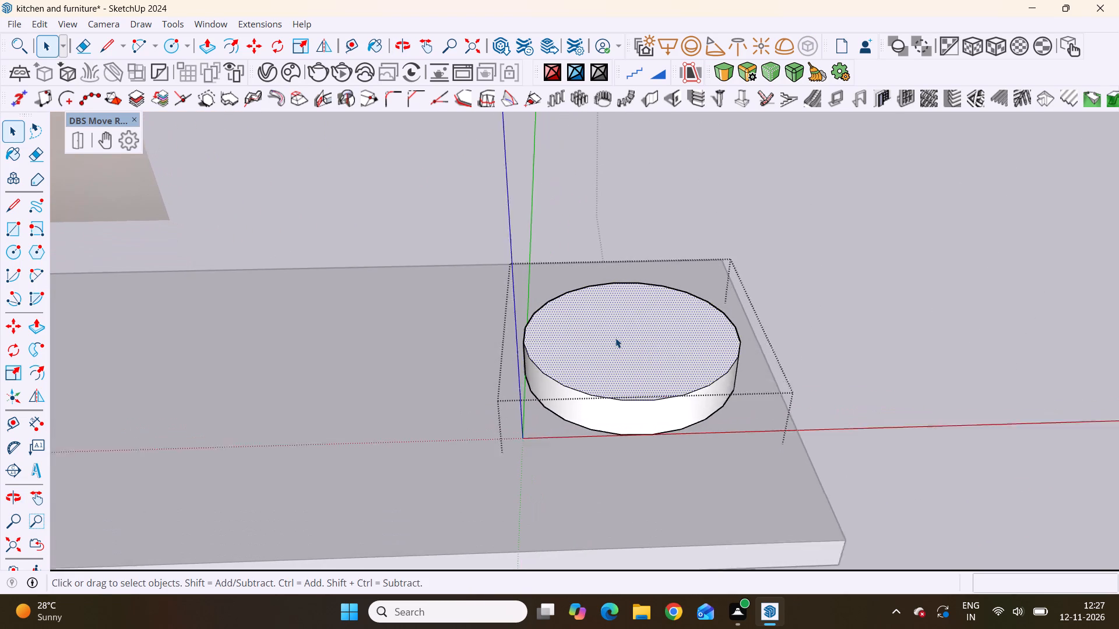
pyautogui.scroll(1, 615, 338)
pyautogui.press('c')
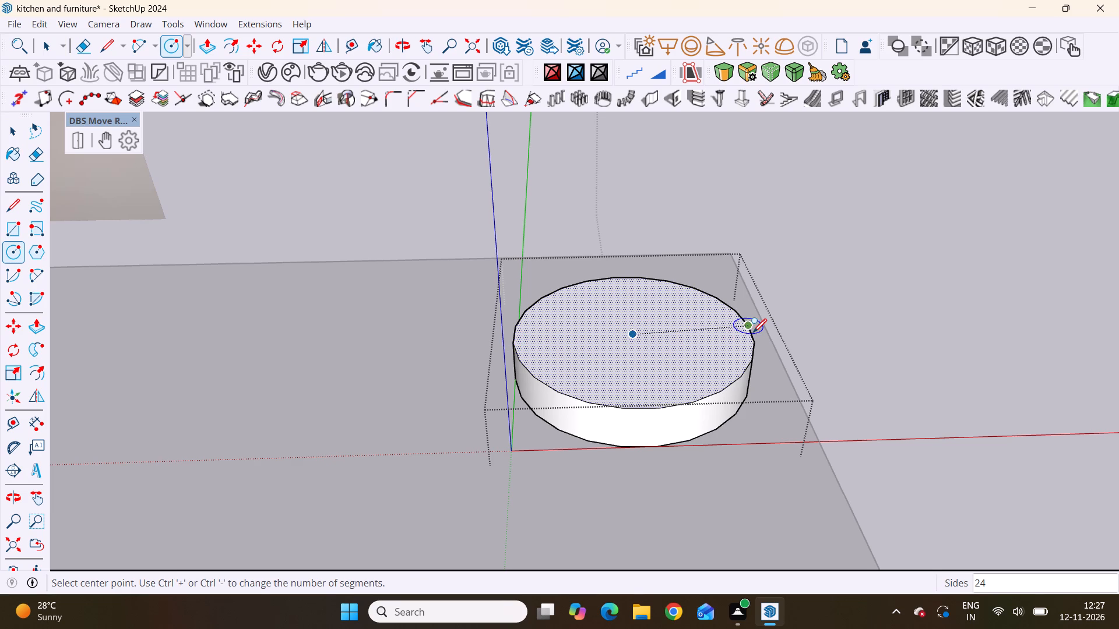
pyautogui.click(631, 337)
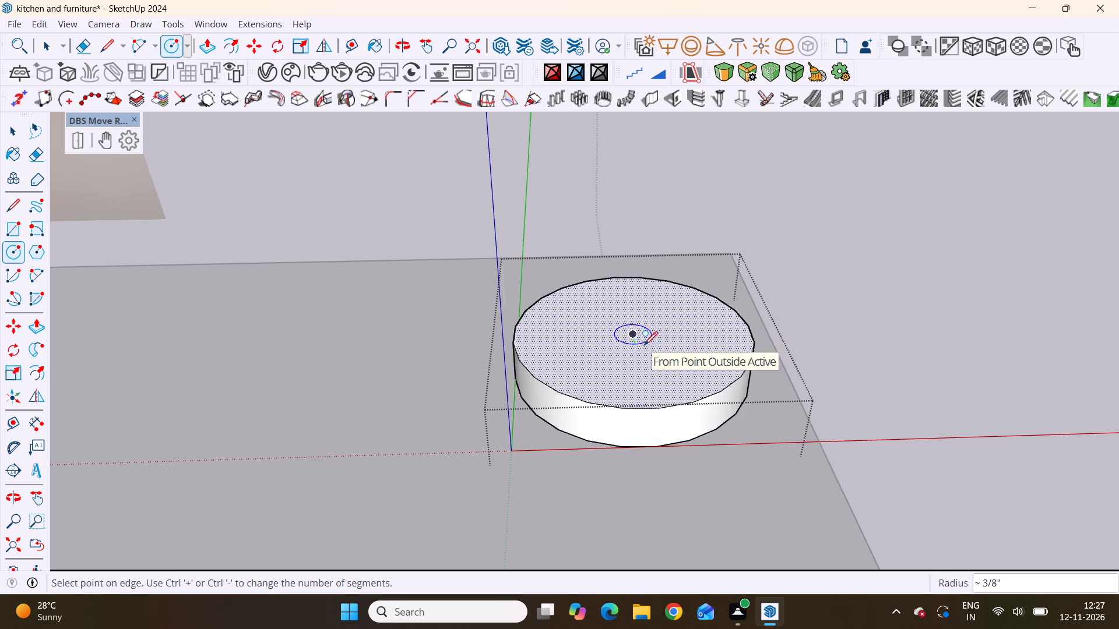
pyautogui.click(643, 344)
pyautogui.scroll(-7, 668, 323)
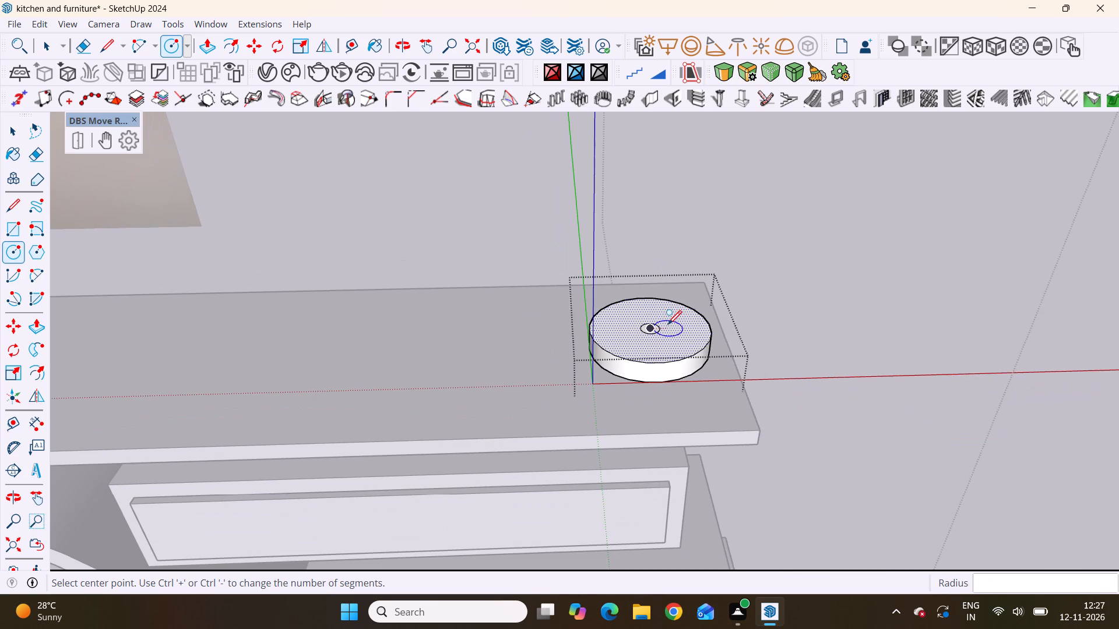
pyautogui.press('space')
# Raise the small circle on the lamp base into a stem about 6 1/8" tall with Push/Pull, judging the height against the reference photo.
pyautogui.scroll(10, 642, 329)
pyautogui.click(656, 331)
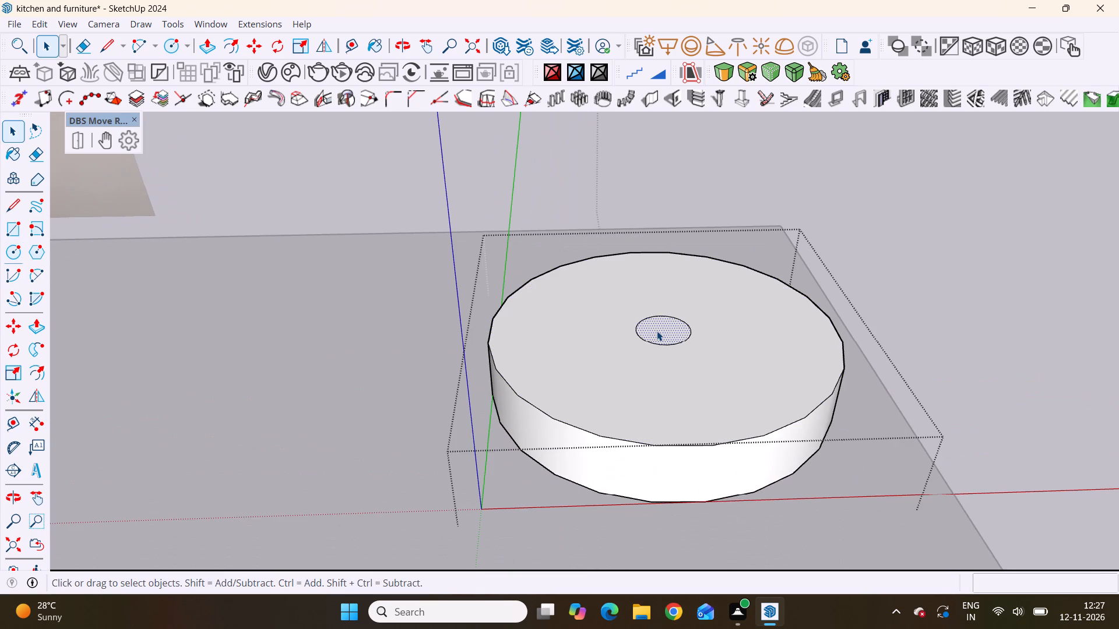
pyautogui.click(657, 331)
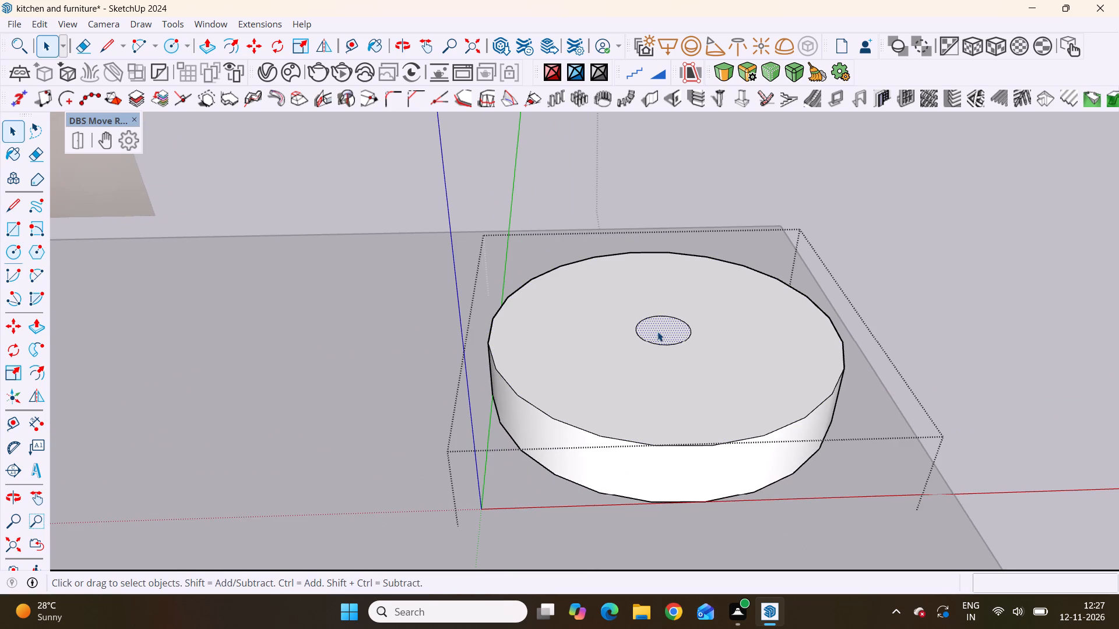
pyautogui.press('p')
pyautogui.click(657, 331)
pyautogui.scroll(-7, 663, 210)
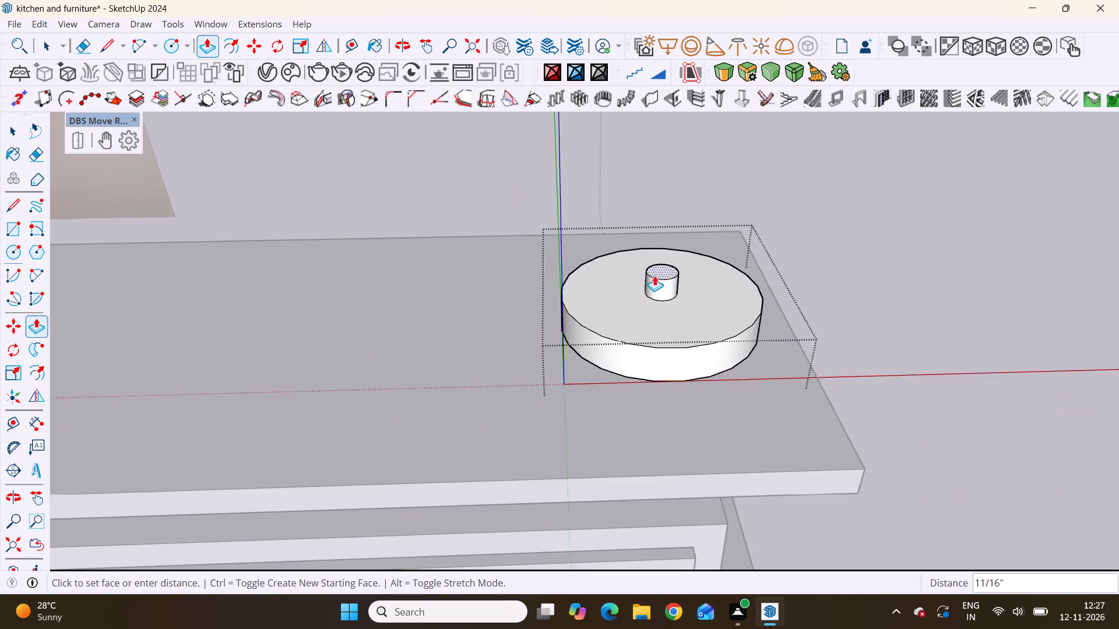
pyautogui.scroll(-20, 654, 275)
pyautogui.scroll(-9, 654, 275)
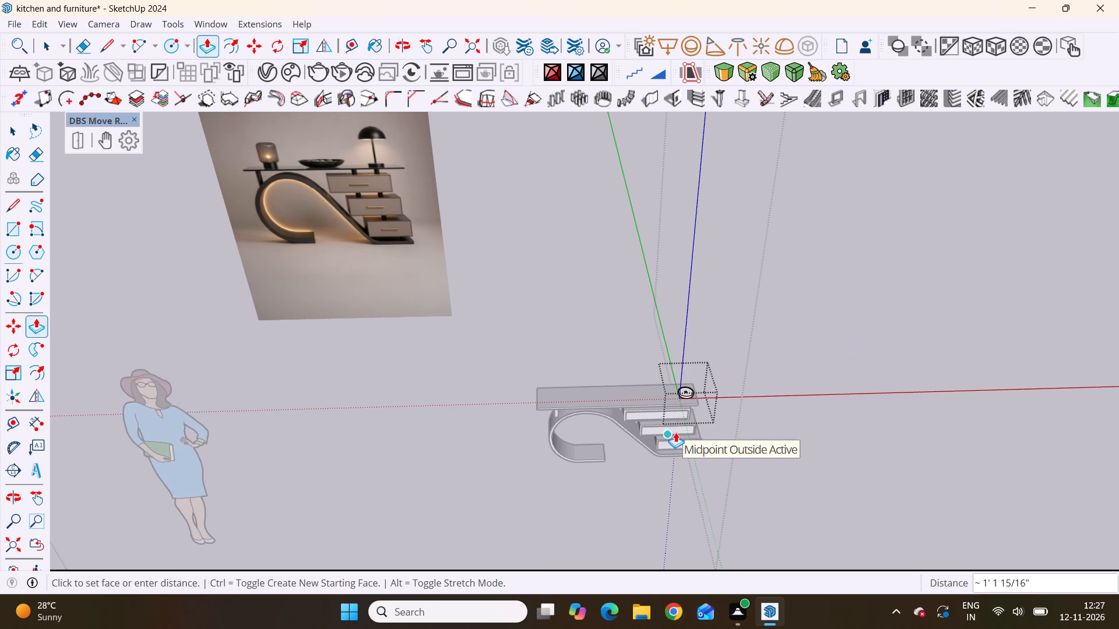
pyautogui.moveTo(712, 377); pyautogui.dragTo(689, 238, button='middle')
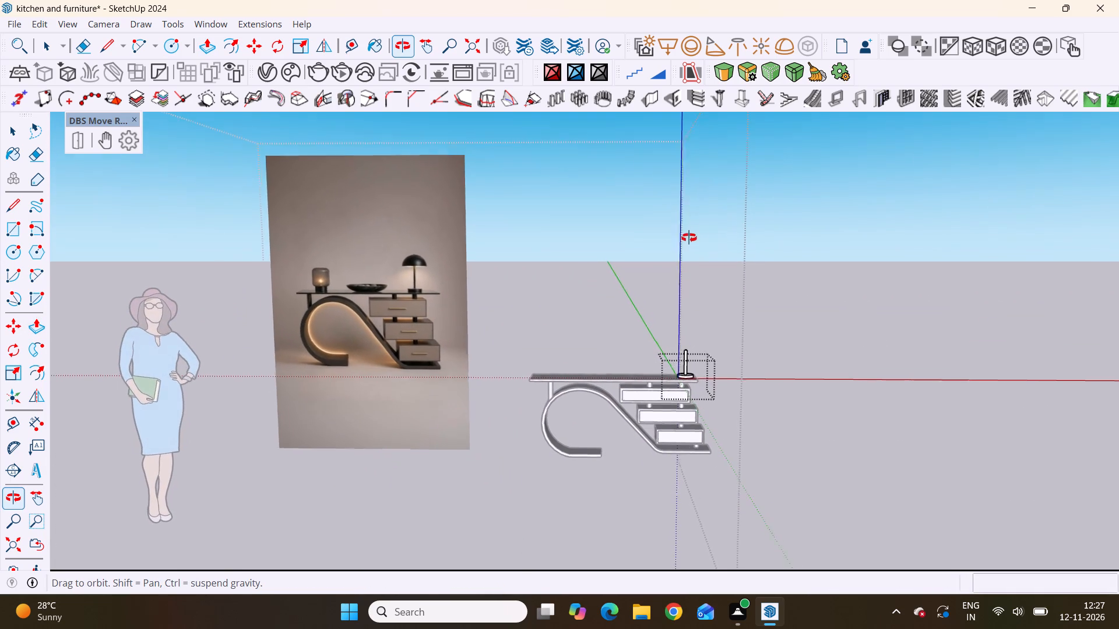
pyautogui.moveTo(689, 238); pyautogui.dragTo(699, 238, button='middle')
pyautogui.scroll(9, 679, 393)
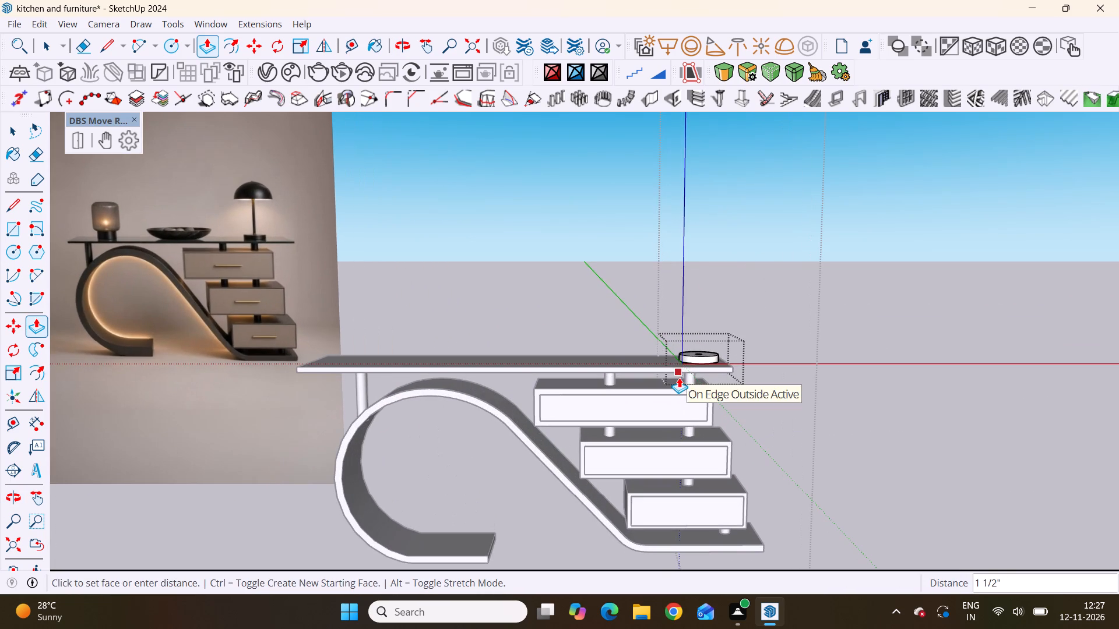
pyautogui.scroll(4, 696, 320)
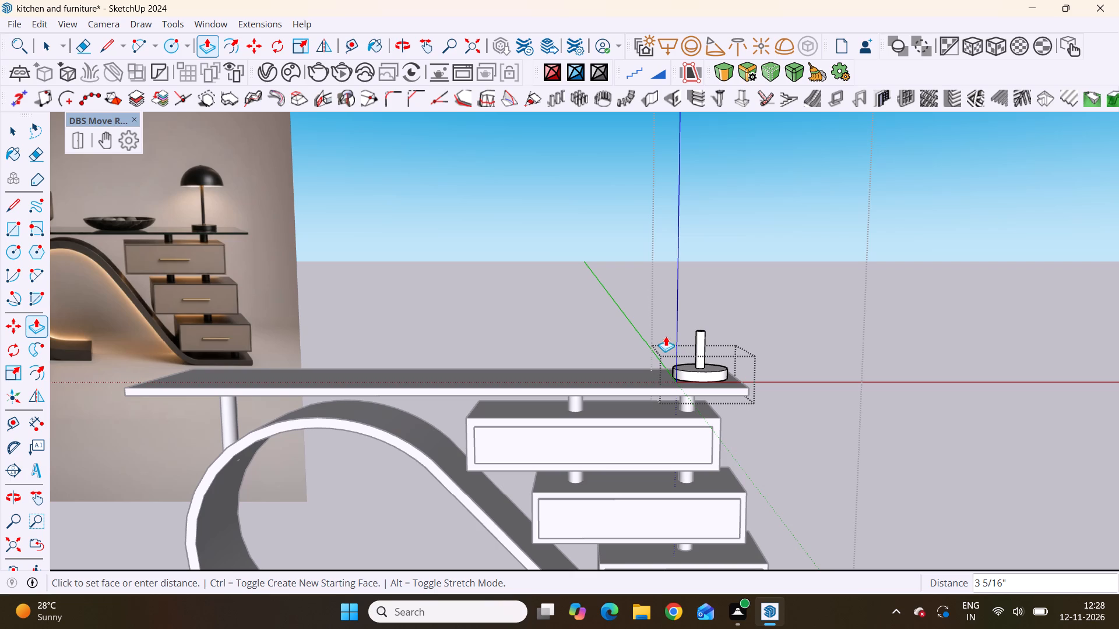
pyautogui.scroll(2, 709, 337)
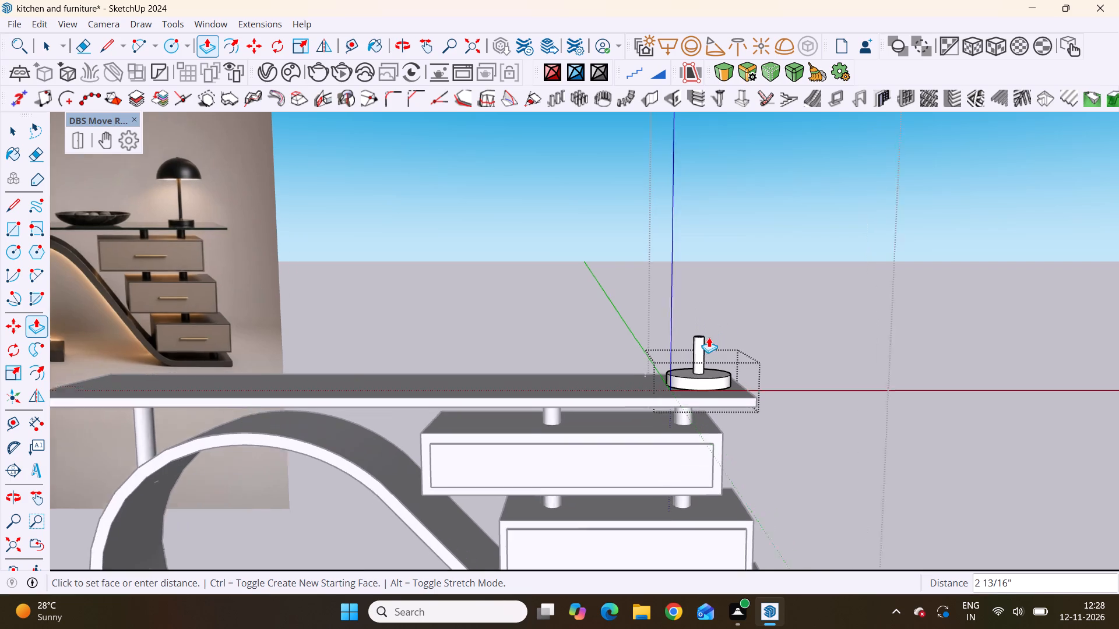
pyautogui.scroll(5, 709, 337)
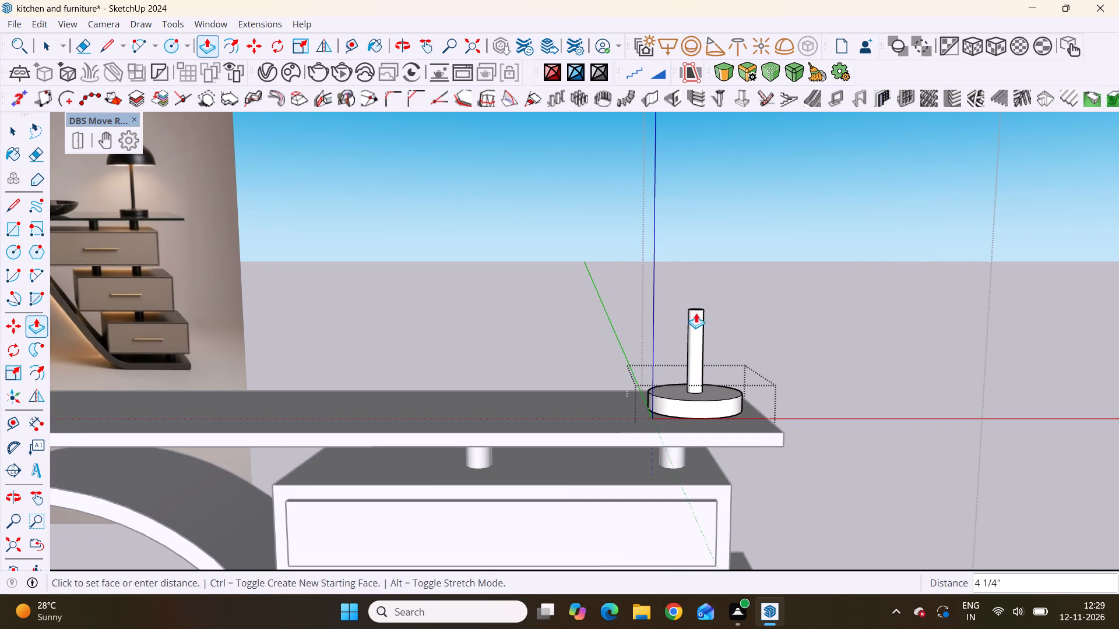
pyautogui.scroll(-16, 700, 319)
pyautogui.scroll(5, 700, 319)
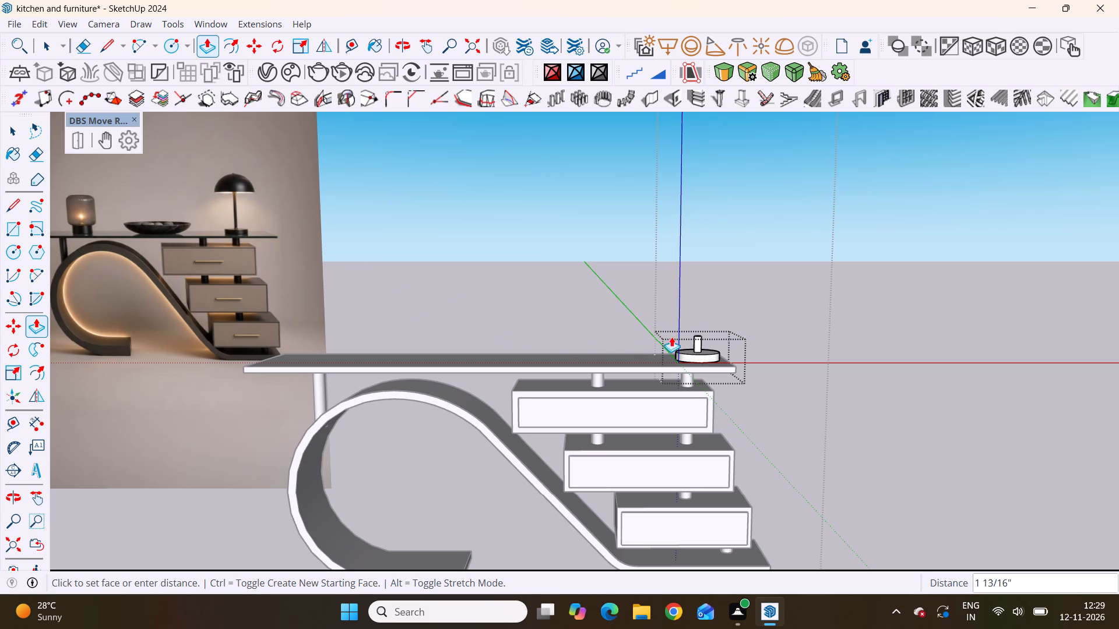
pyautogui.scroll(4, 707, 338)
pyautogui.scroll(-3, 723, 319)
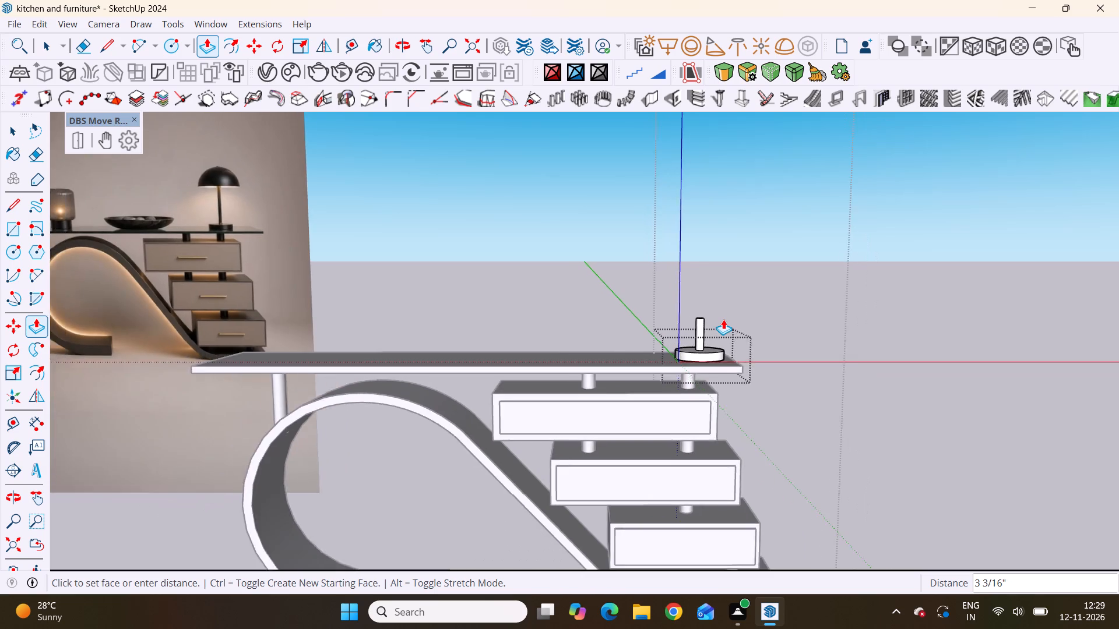
pyautogui.scroll(-4, 723, 319)
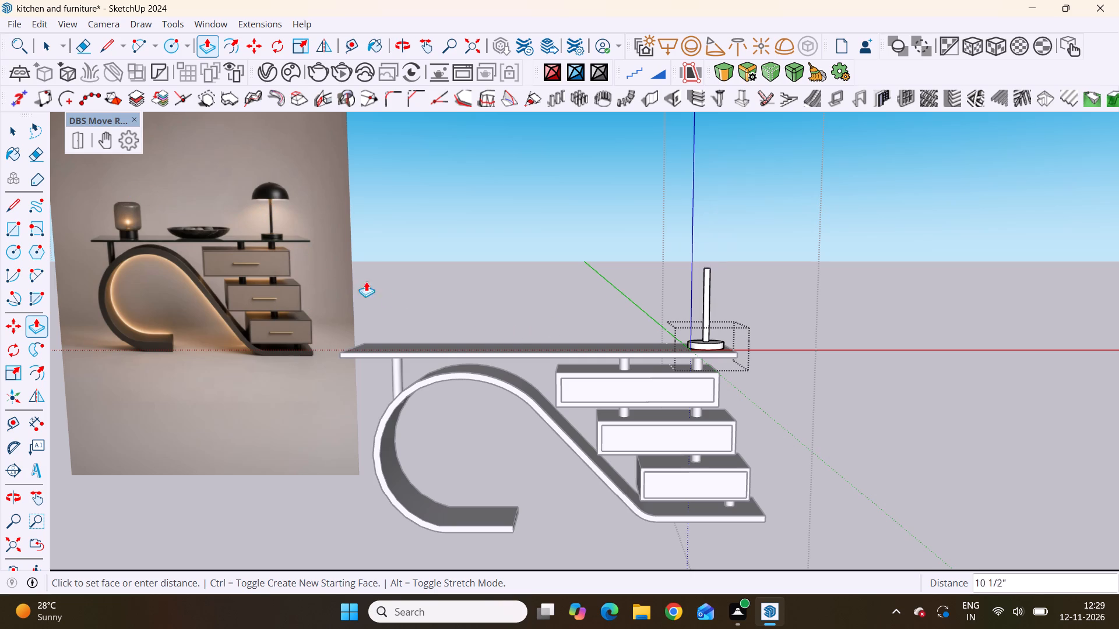
pyautogui.scroll(4, 273, 209)
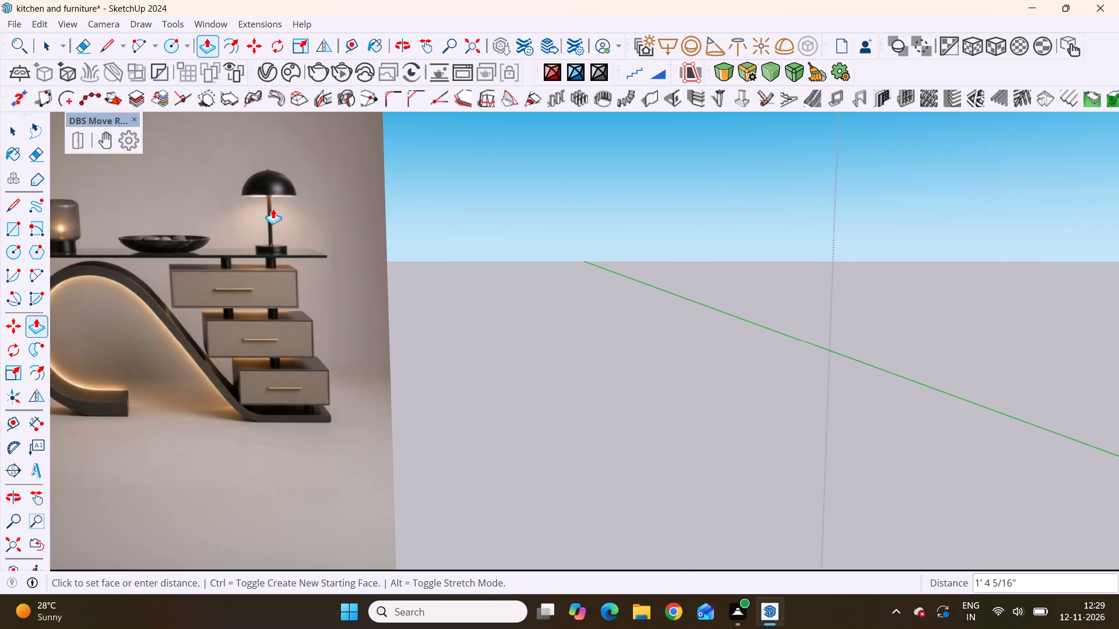
pyautogui.scroll(-10, 273, 209)
pyautogui.scroll(1, 239, 243)
pyautogui.moveTo(239, 243); pyautogui.dragTo(355, 265, button='middle')
pyautogui.scroll(-11, 358, 263)
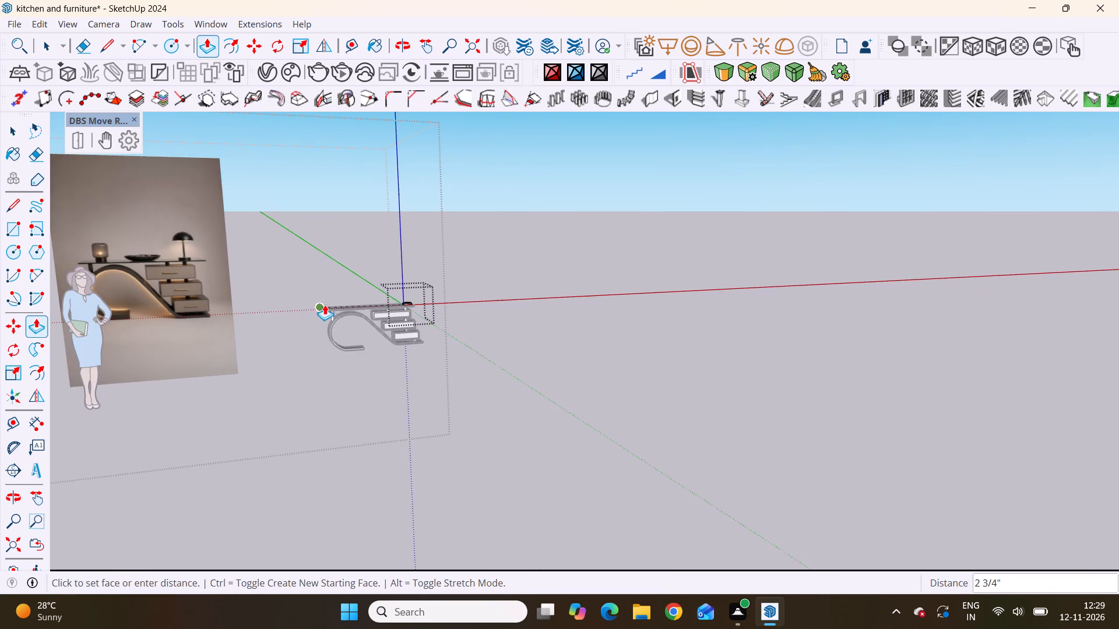
pyautogui.moveTo(340, 305); pyautogui.dragTo(316, 298, button='middle')
pyautogui.scroll(5, 316, 297)
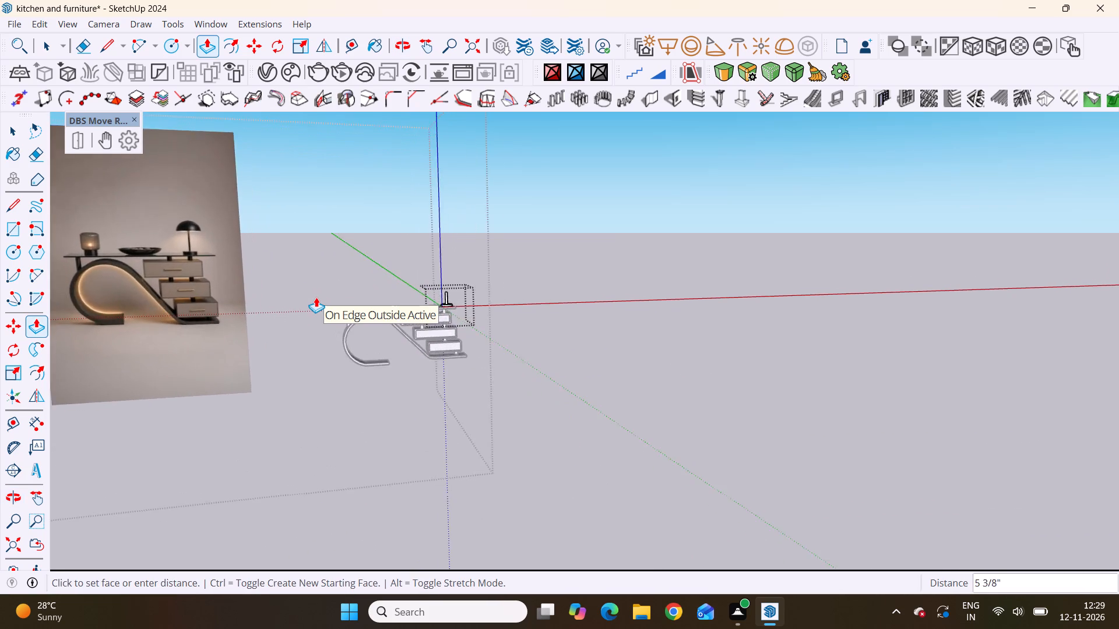
pyautogui.scroll(3, 316, 297)
pyautogui.scroll(-3, 316, 296)
pyautogui.scroll(4, 162, 222)
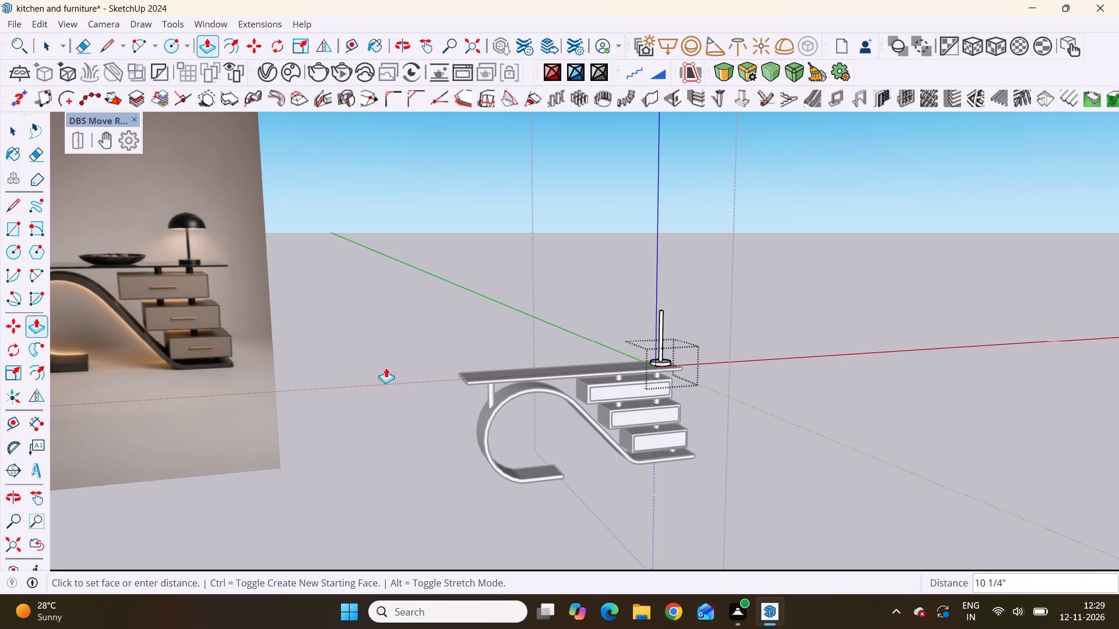
pyautogui.scroll(5, 720, 391)
pyautogui.moveTo(670, 362); pyautogui.dragTo(591, 419, button='middle')
pyautogui.scroll(8, 596, 367)
pyautogui.scroll(-14, 635, 271)
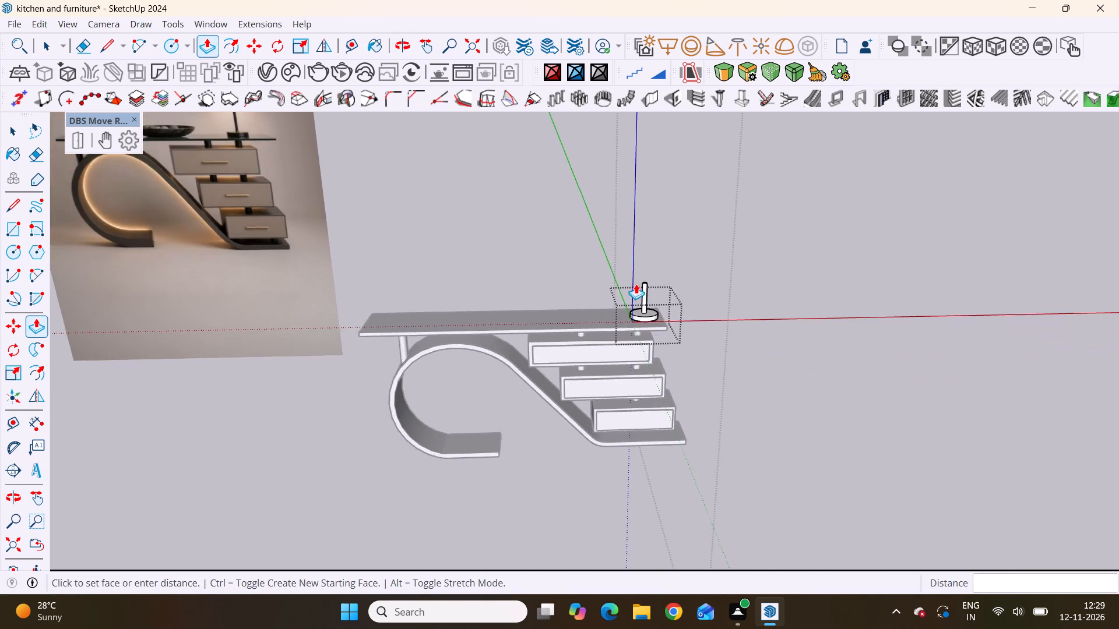
pyautogui.scroll(-10, 636, 284)
pyautogui.moveTo(589, 277); pyautogui.dragTo(587, 249, button='middle')
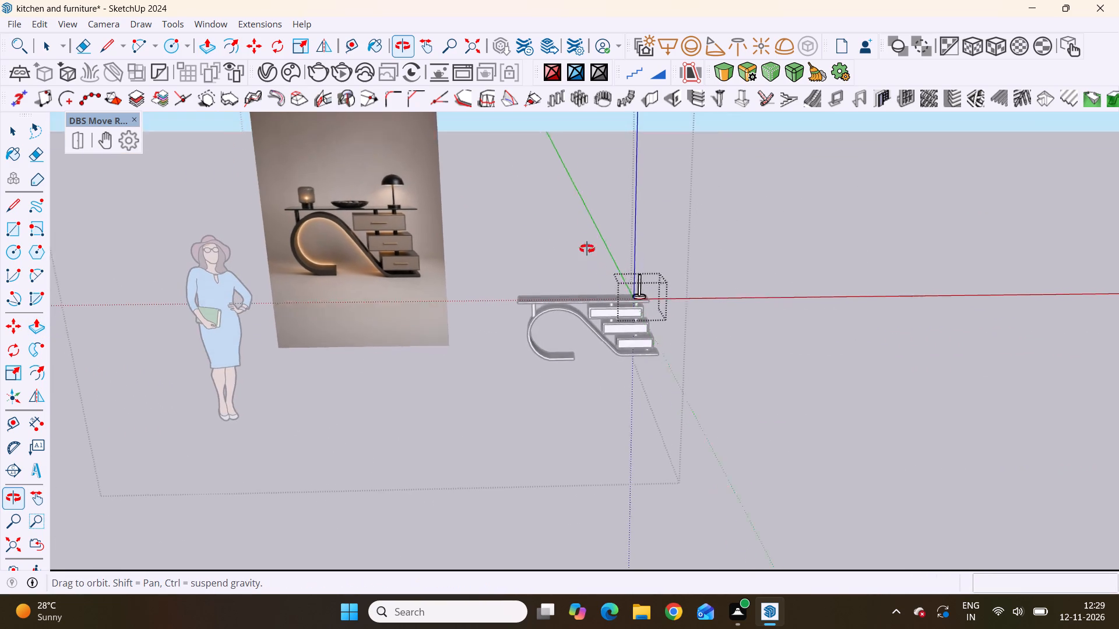
pyautogui.moveTo(587, 249); pyautogui.dragTo(602, 203, button='middle')
pyautogui.scroll(1, 602, 203)
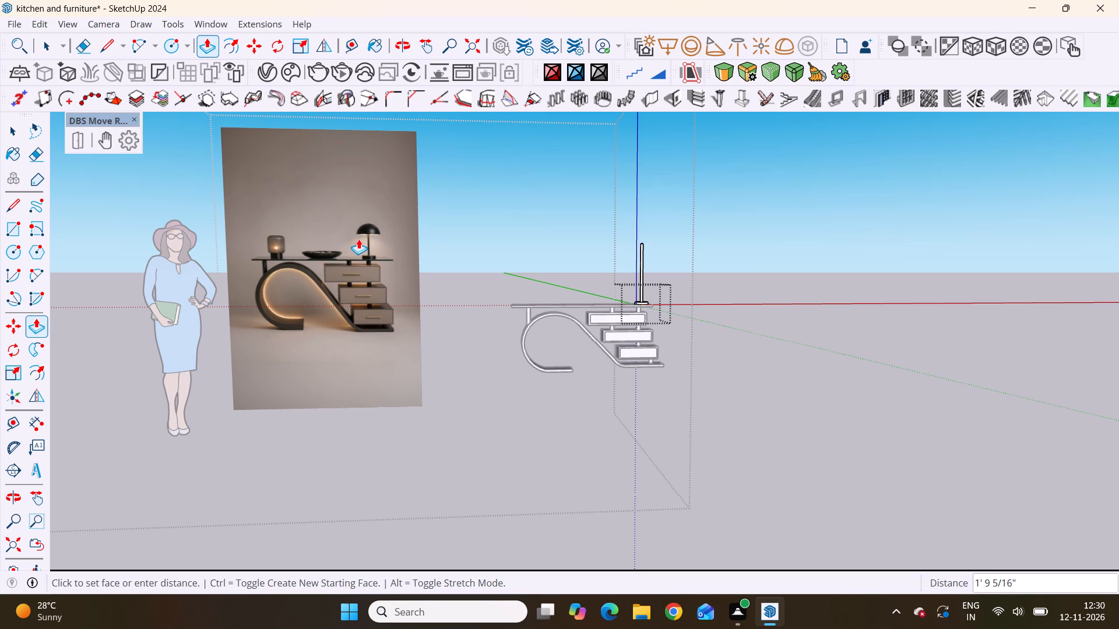
pyautogui.scroll(8, 634, 289)
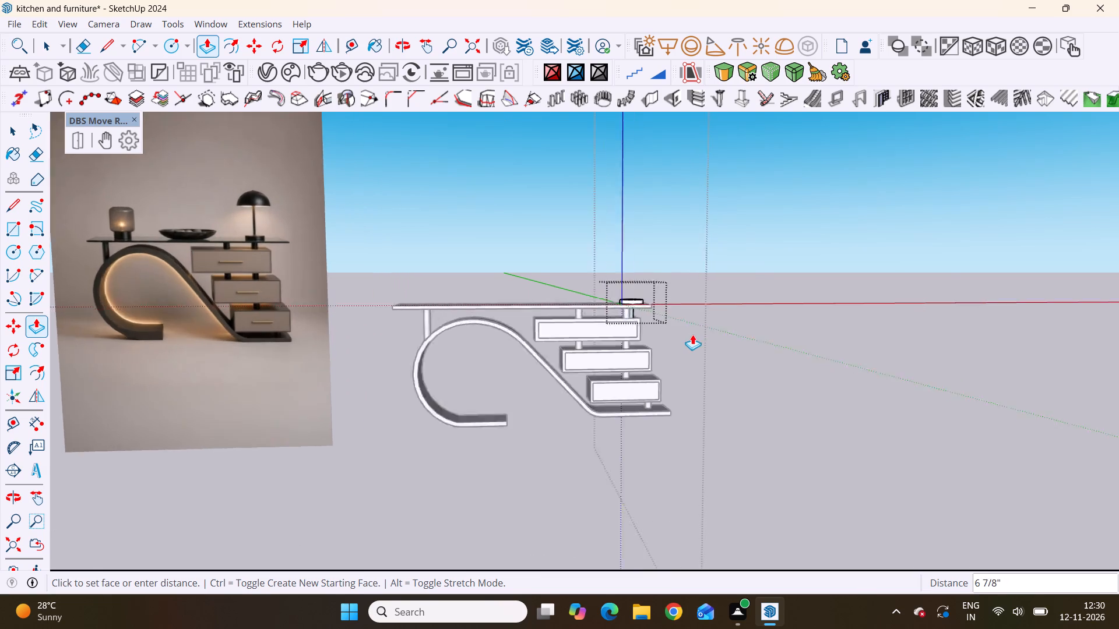
pyautogui.scroll(2, 692, 334)
pyautogui.scroll(9, 623, 281)
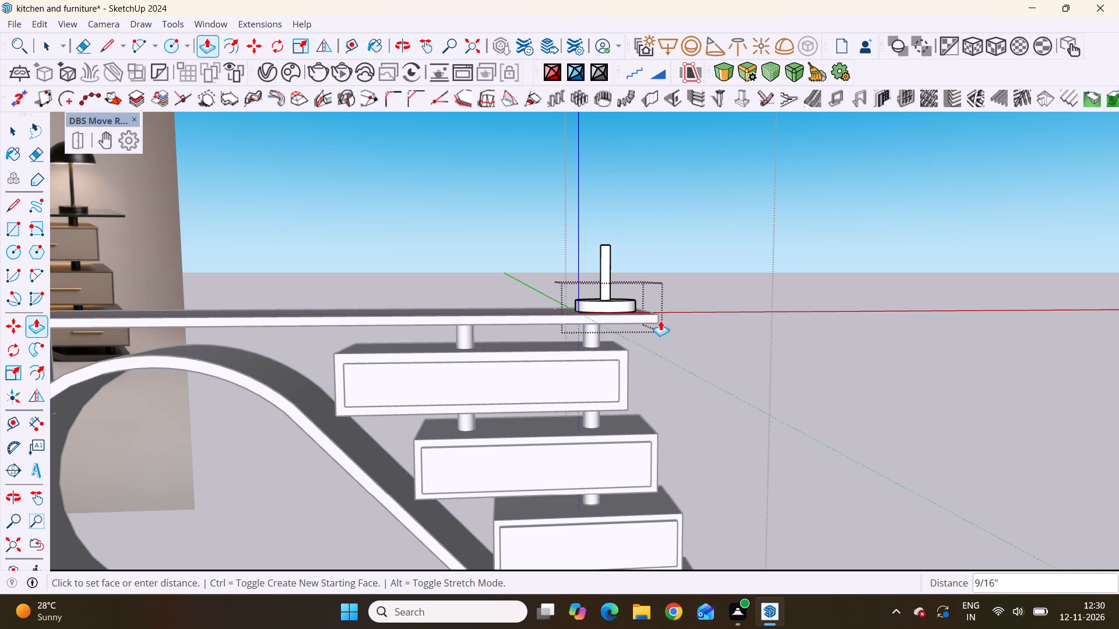
pyautogui.click(617, 222)
# Compare the stem's height with the whole console table and the reference photo, and leave Push/Pull.
pyautogui.scroll(-10, 637, 372)
pyautogui.scroll(-4, 649, 419)
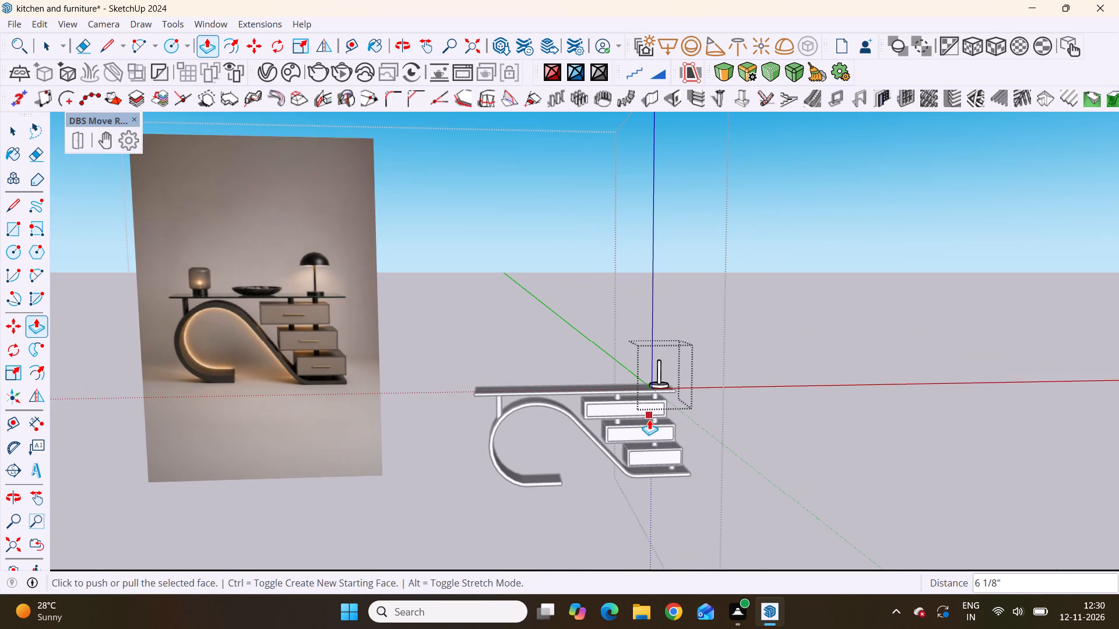
pyautogui.moveTo(657, 431); pyautogui.dragTo(639, 483, button='middle')
pyautogui.scroll(9, 648, 446)
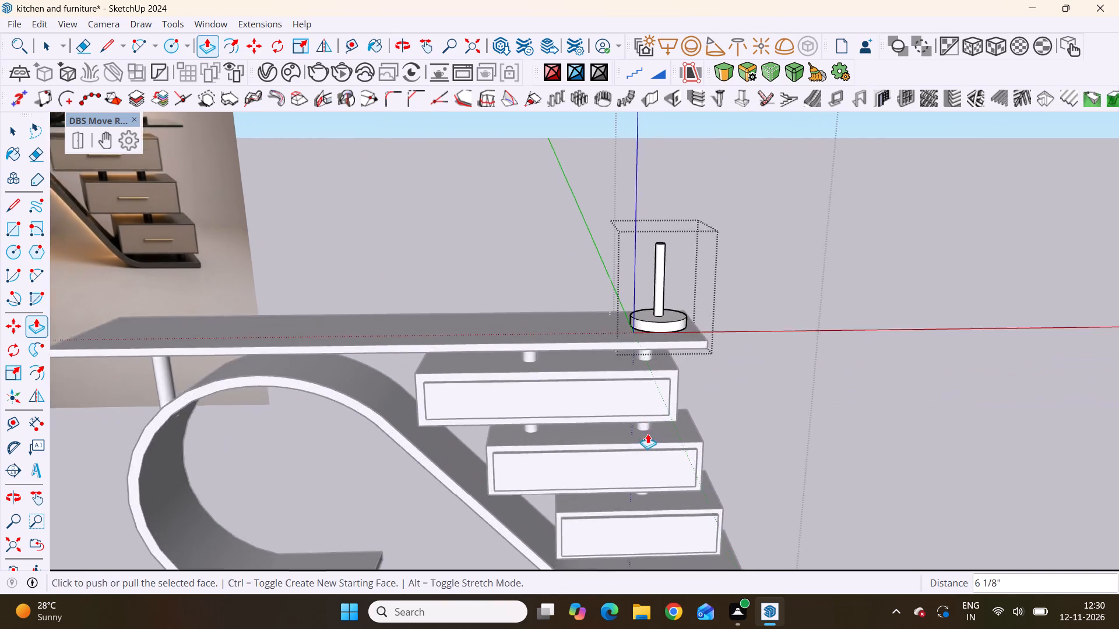
pyautogui.scroll(4, 648, 433)
pyautogui.scroll(-7, 636, 426)
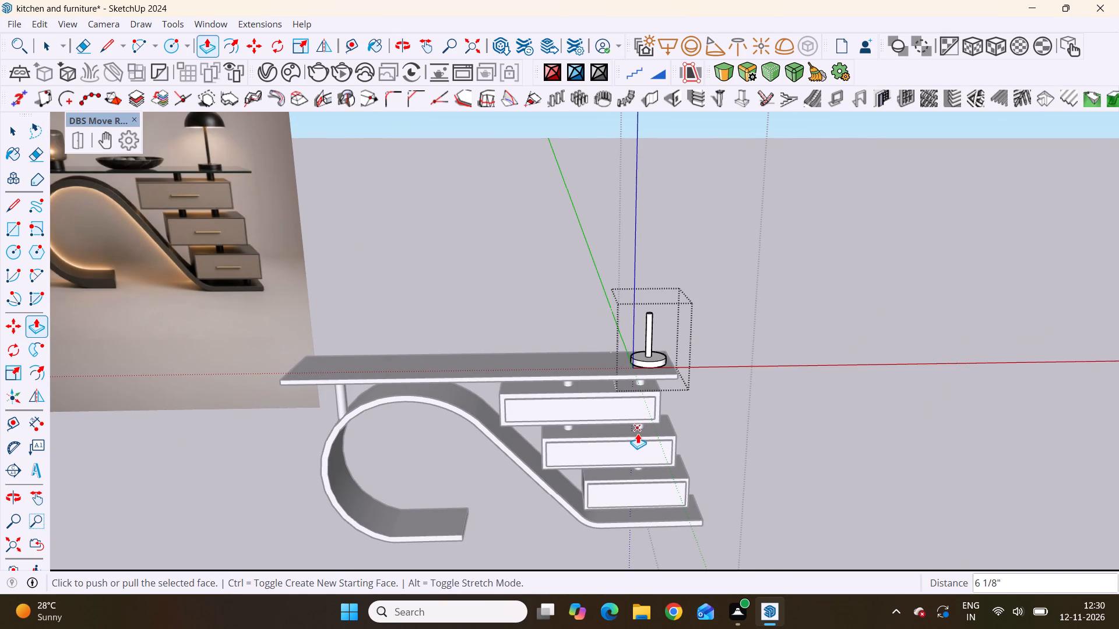
pyautogui.press('space')
# Draw a circle of about 1 1/8" radius centred on the stem's top face.
pyautogui.scroll(4, 642, 342)
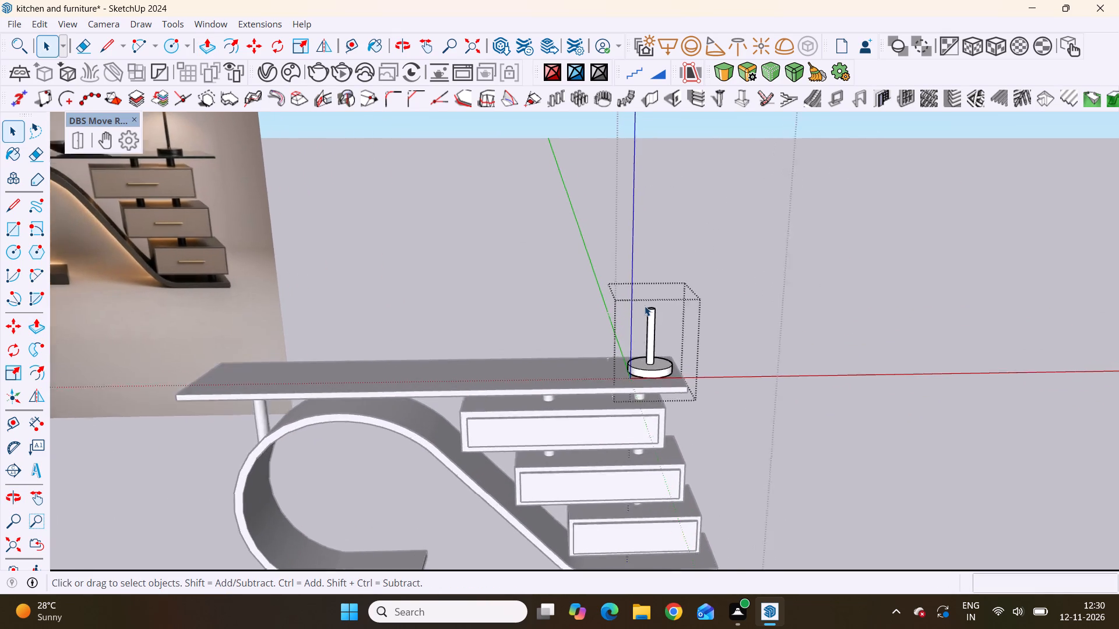
pyautogui.scroll(18, 645, 306)
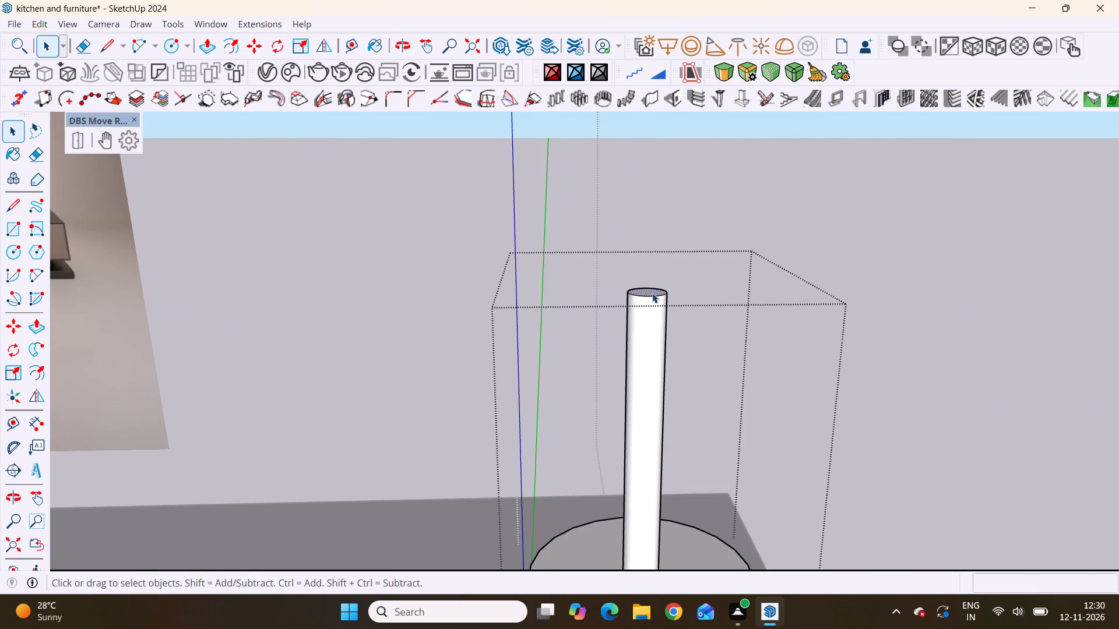
pyautogui.moveTo(652, 294); pyautogui.dragTo(661, 416, button='middle')
pyautogui.scroll(5, 640, 288)
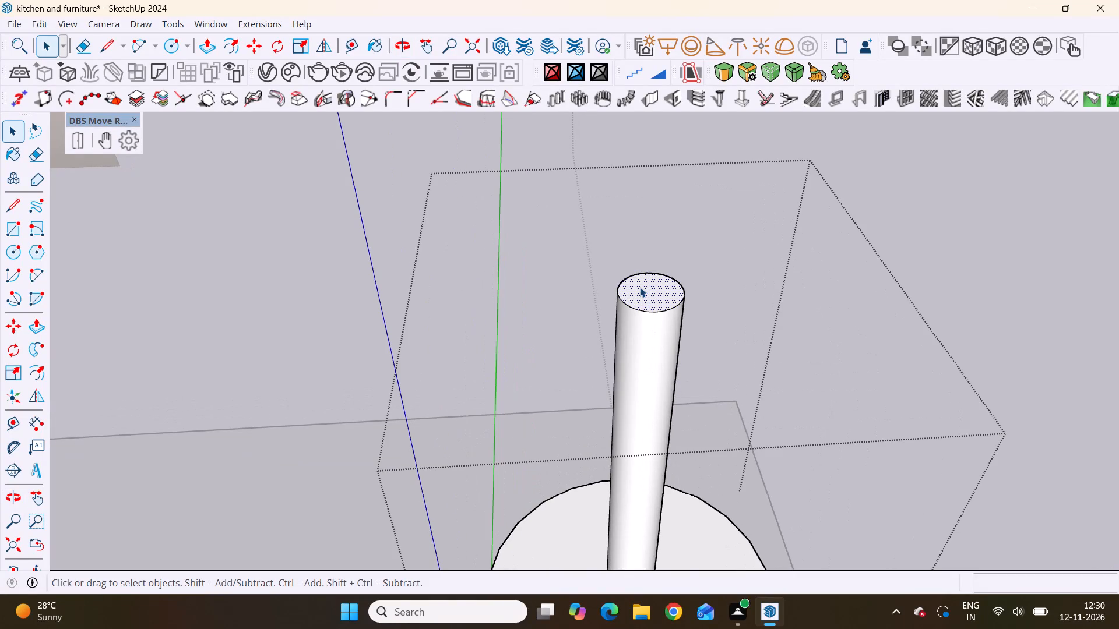
pyautogui.scroll(3, 631, 312)
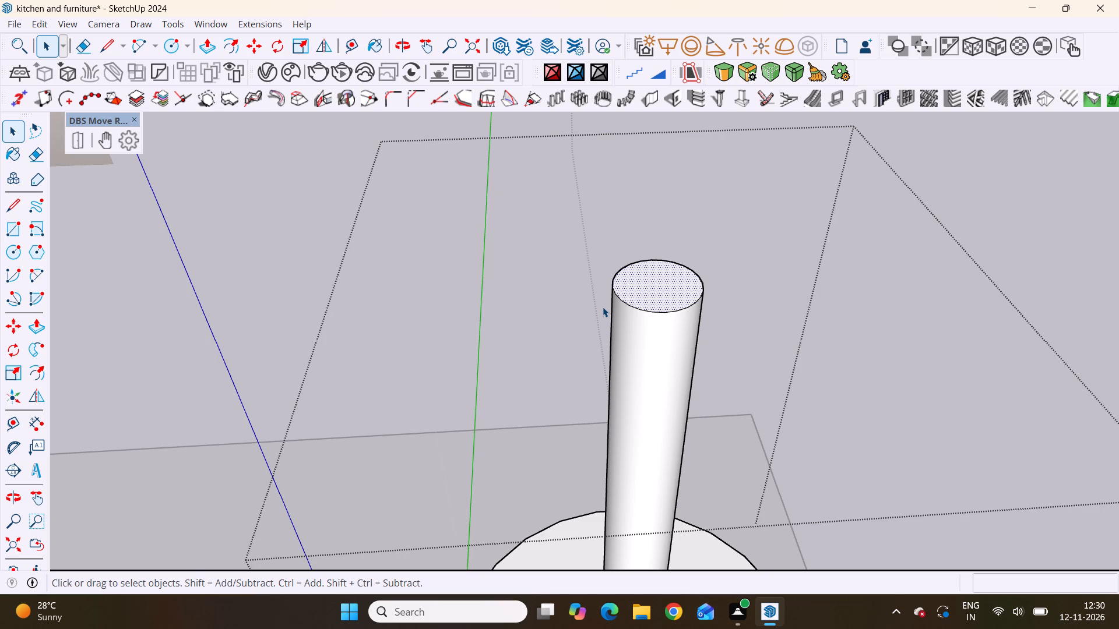
pyautogui.press('c')
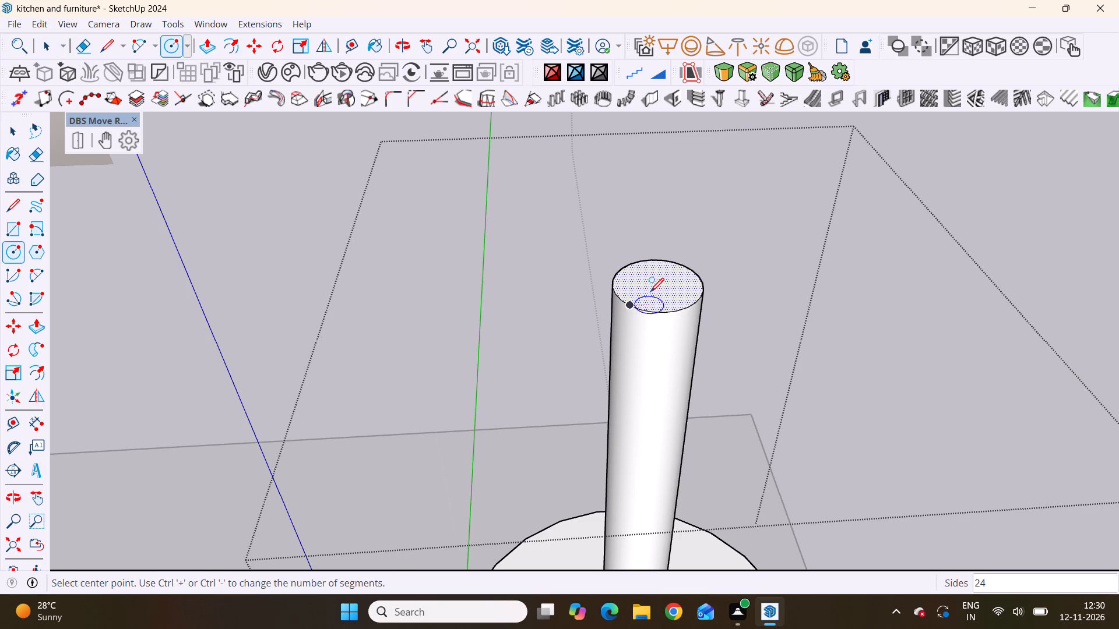
pyautogui.click(656, 285)
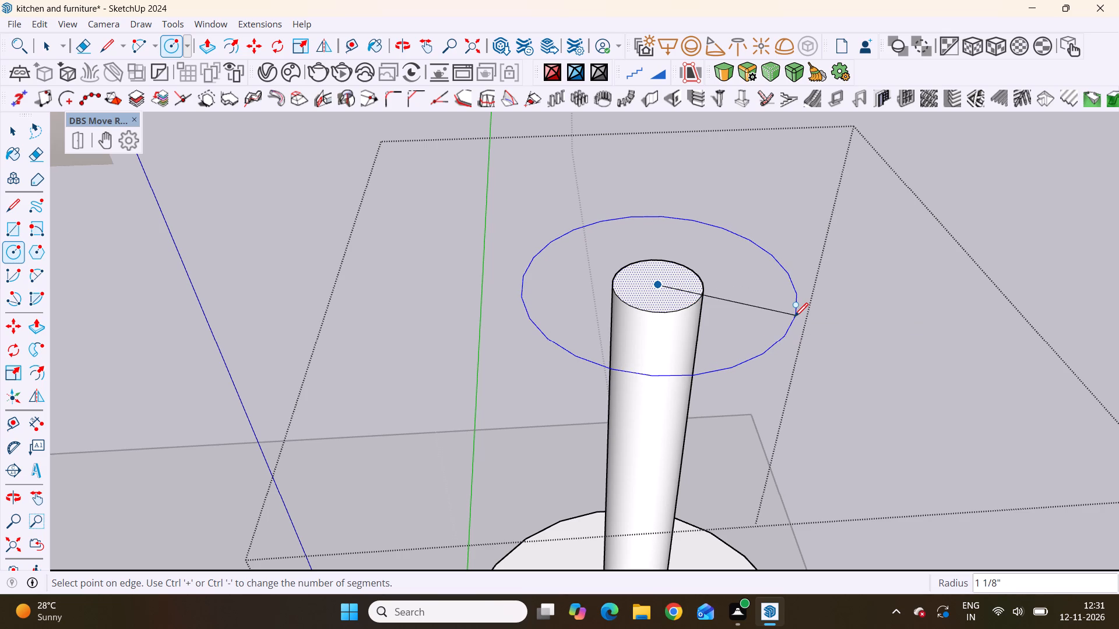
pyautogui.click(794, 316)
# Inspect the new disc's size against the stem, round base and tabletop, and leave the Circle tool.
pyautogui.scroll(-11, 794, 316)
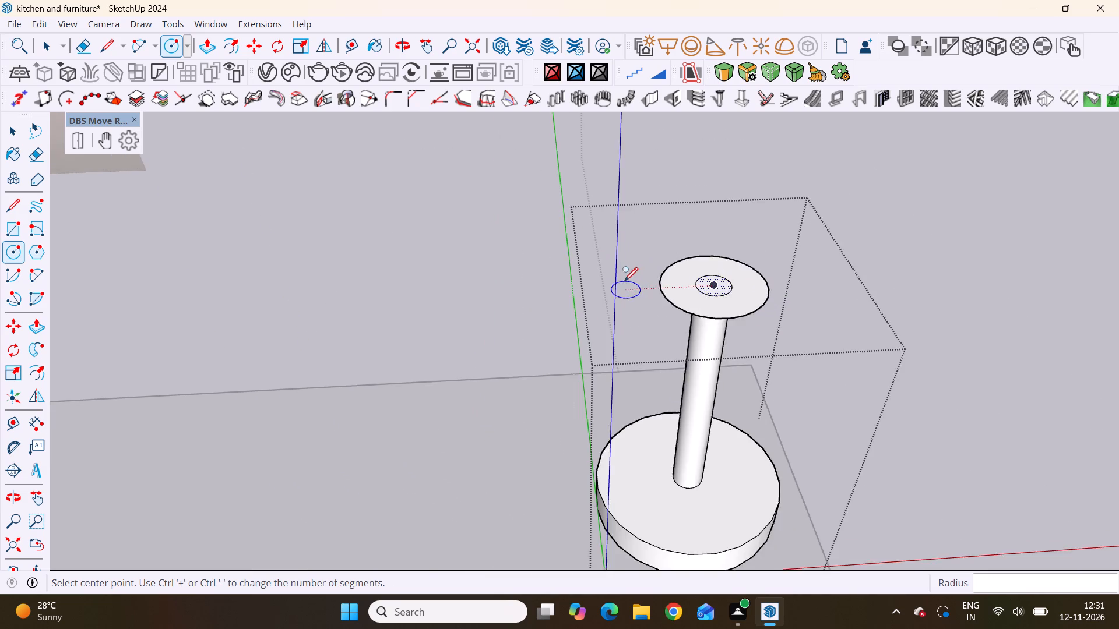
pyautogui.scroll(-8, 624, 280)
pyautogui.scroll(5, 787, 341)
pyautogui.scroll(-18, 787, 341)
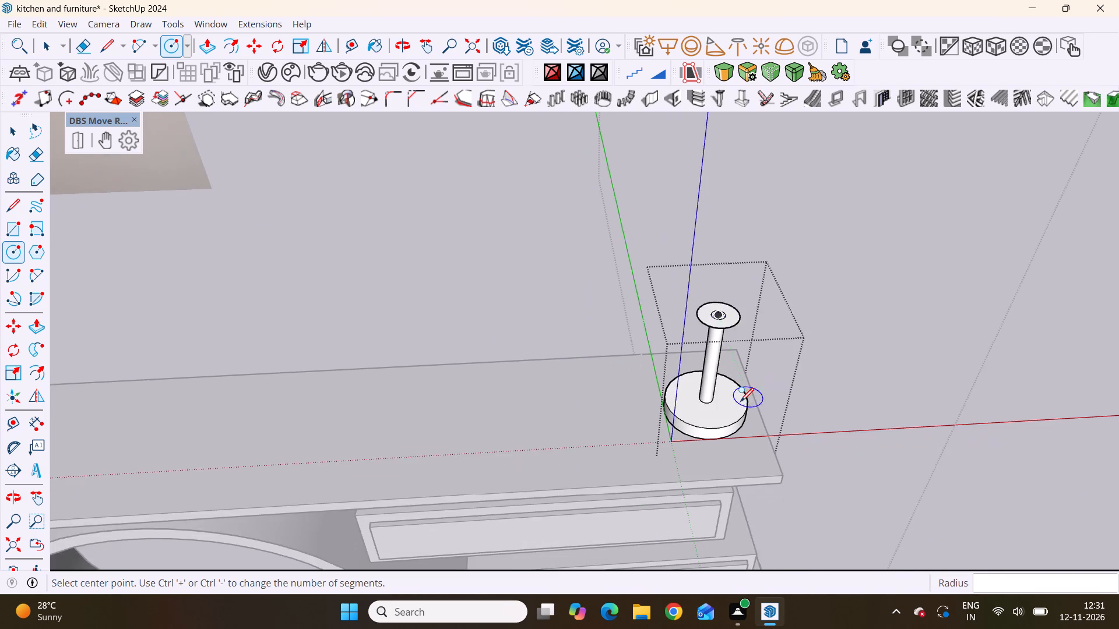
pyautogui.scroll(-3, 740, 401)
pyautogui.scroll(6, 740, 401)
pyautogui.scroll(16, 710, 326)
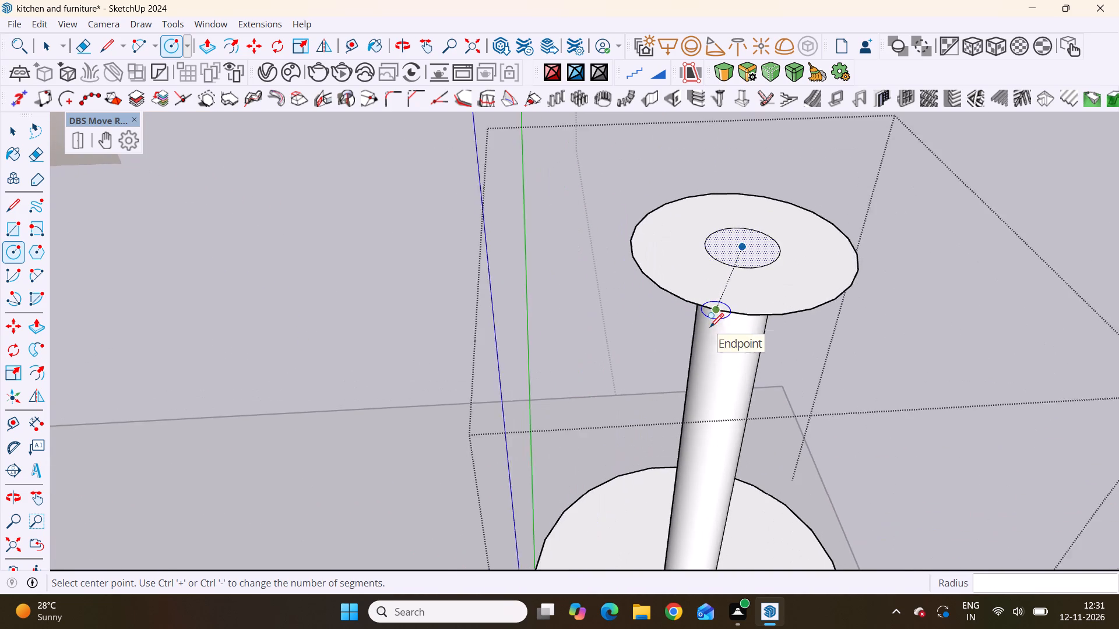
pyautogui.moveTo(835, 381); pyautogui.dragTo(825, 357)
pyautogui.press('space')
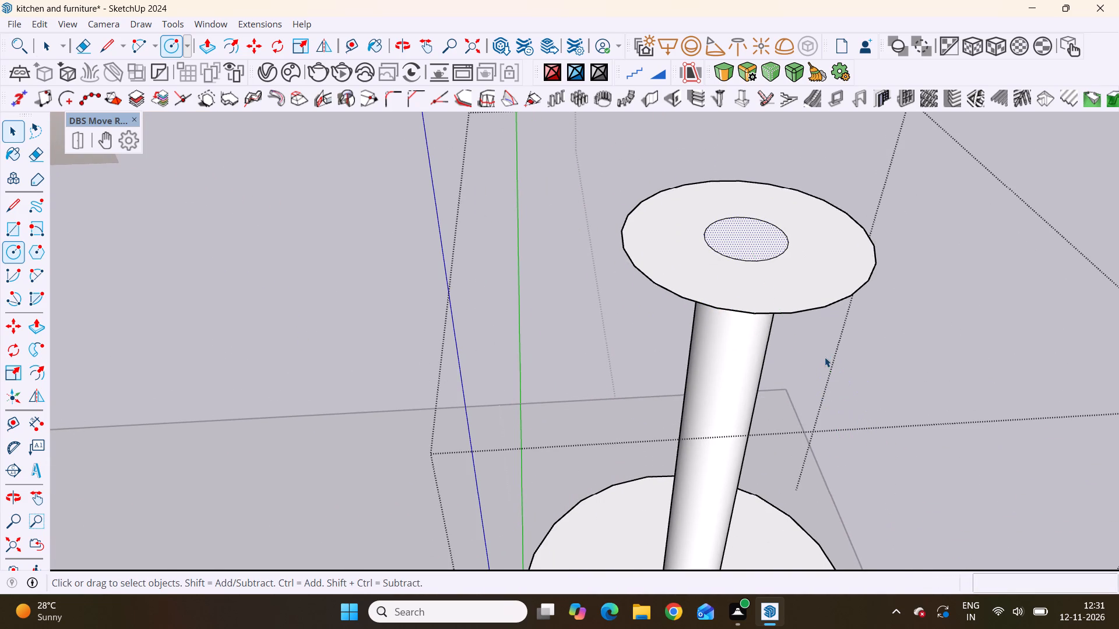
pyautogui.scroll(-9, 770, 253)
pyautogui.scroll(3, 767, 253)
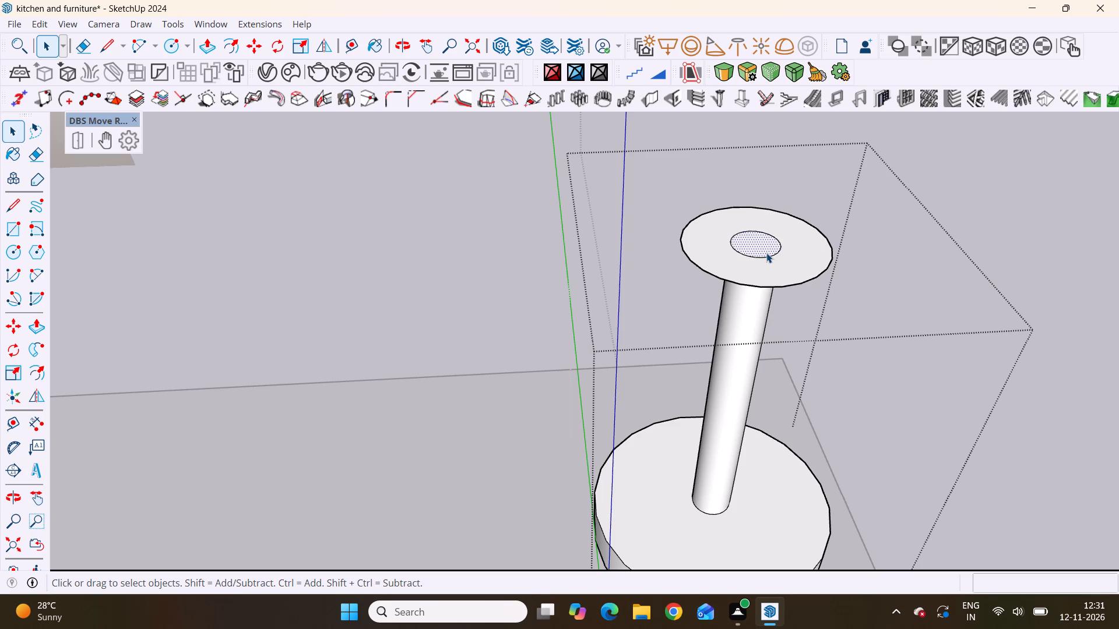
# Draw a vertical line about 2 9/16" long upward from the centre of the disc on top of the lamp stem.
pyautogui.scroll(-5, 476, 296)
pyautogui.scroll(-5, 448, 368)
pyautogui.scroll(8, 801, 234)
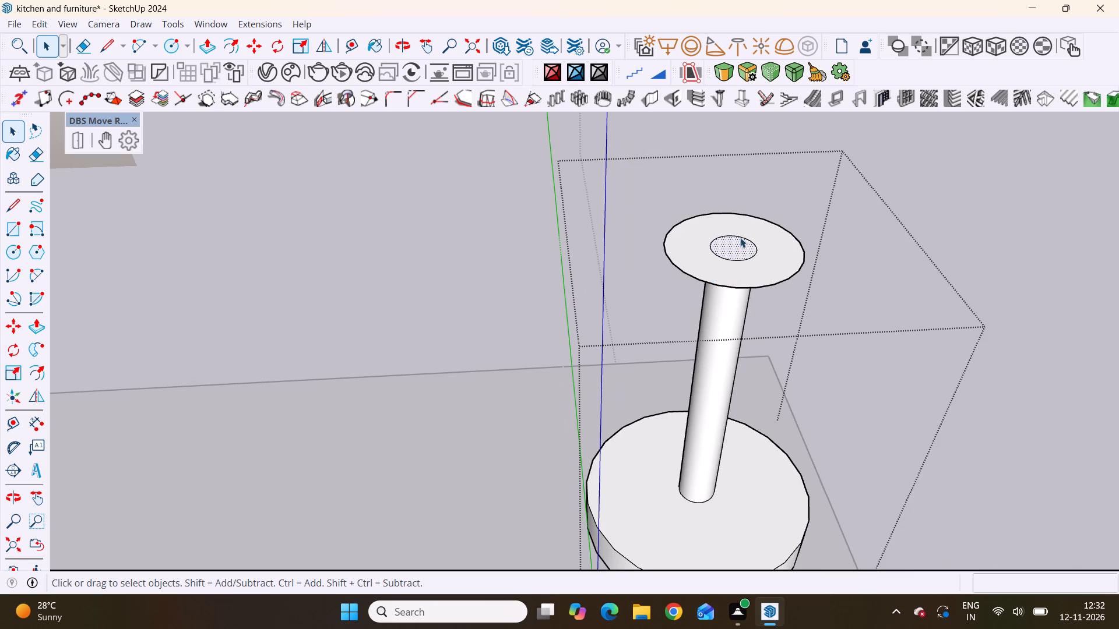
pyautogui.click(736, 247)
pyautogui.scroll(7, 736, 254)
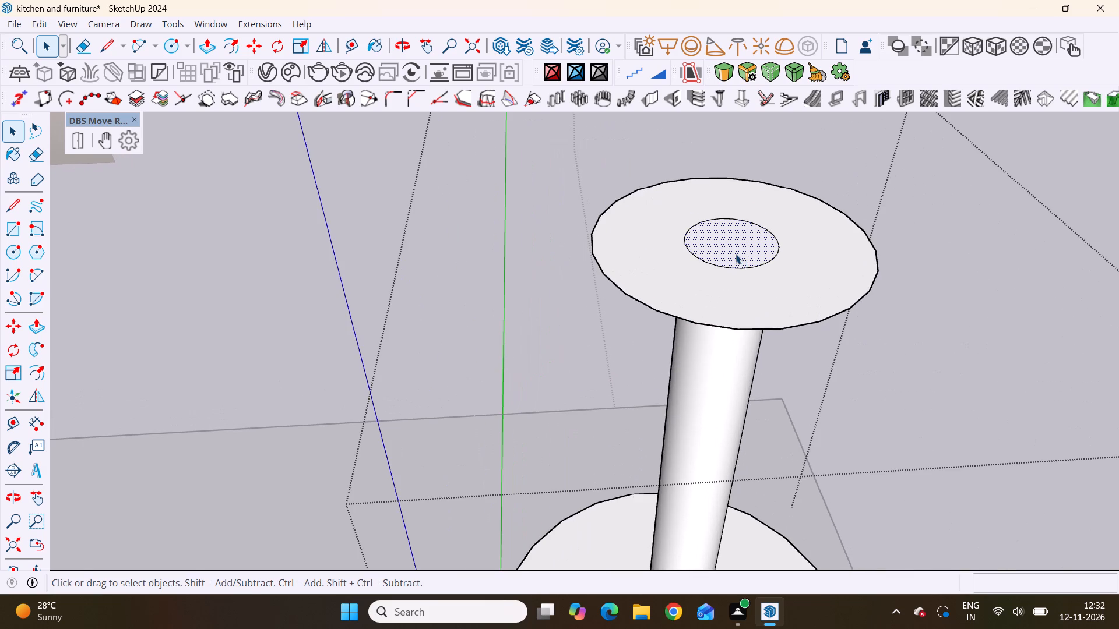
pyautogui.press('l')
pyautogui.click(730, 245)
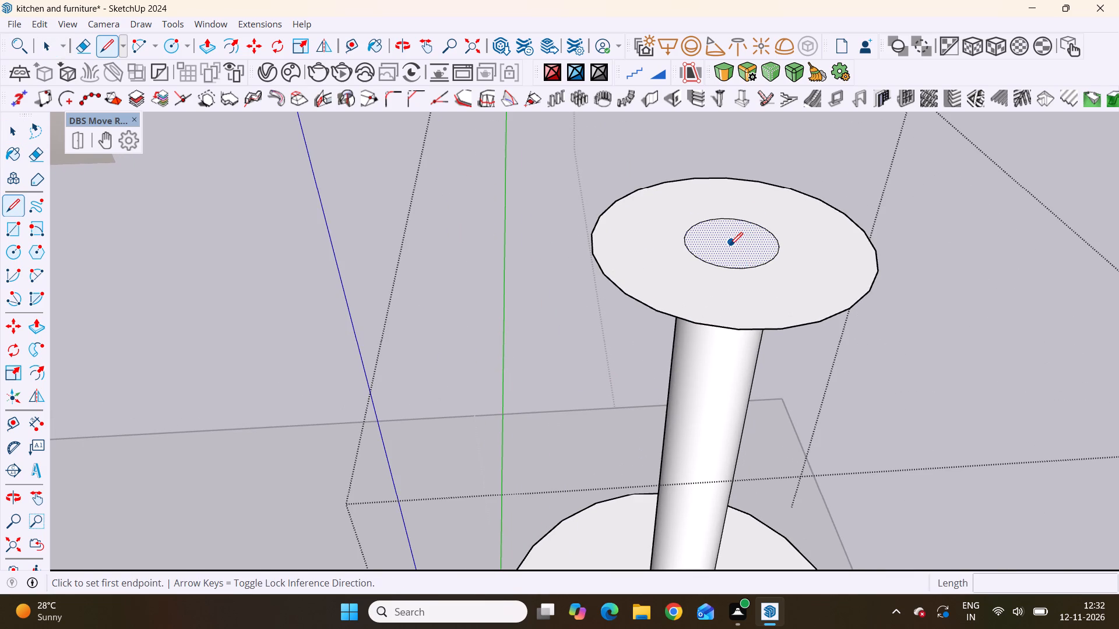
pyautogui.scroll(-13, 627, 284)
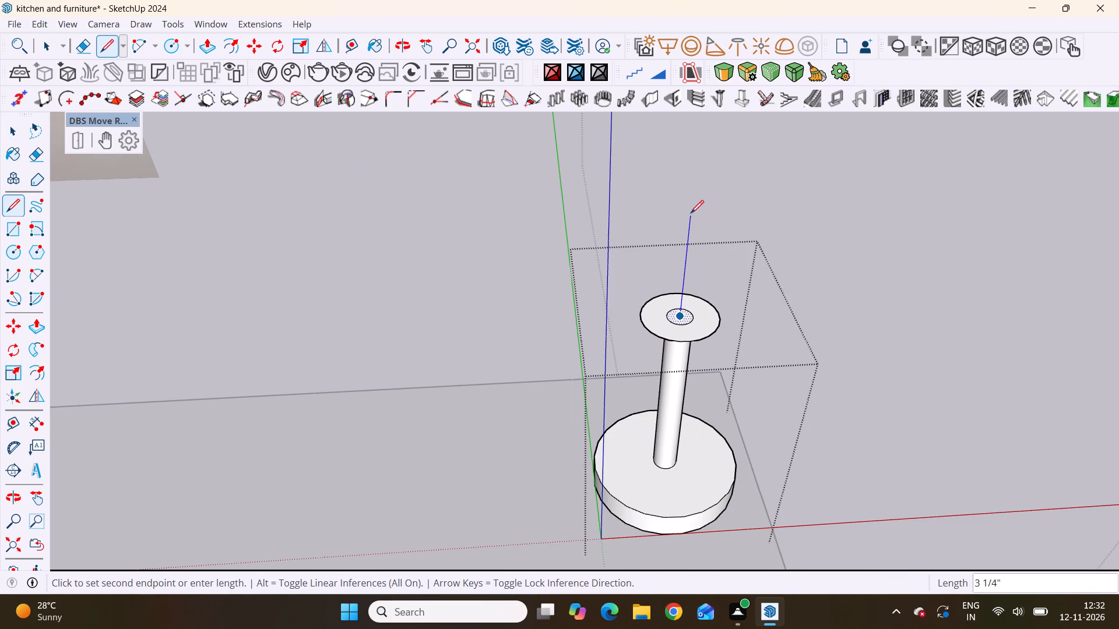
pyautogui.scroll(4, 667, 206)
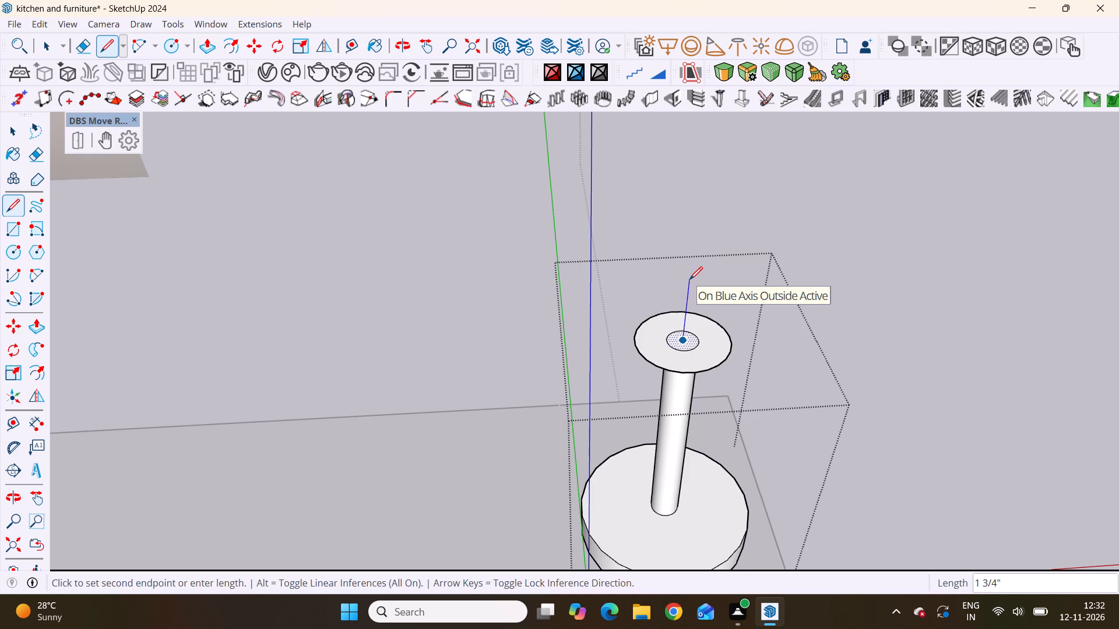
pyautogui.click(693, 246)
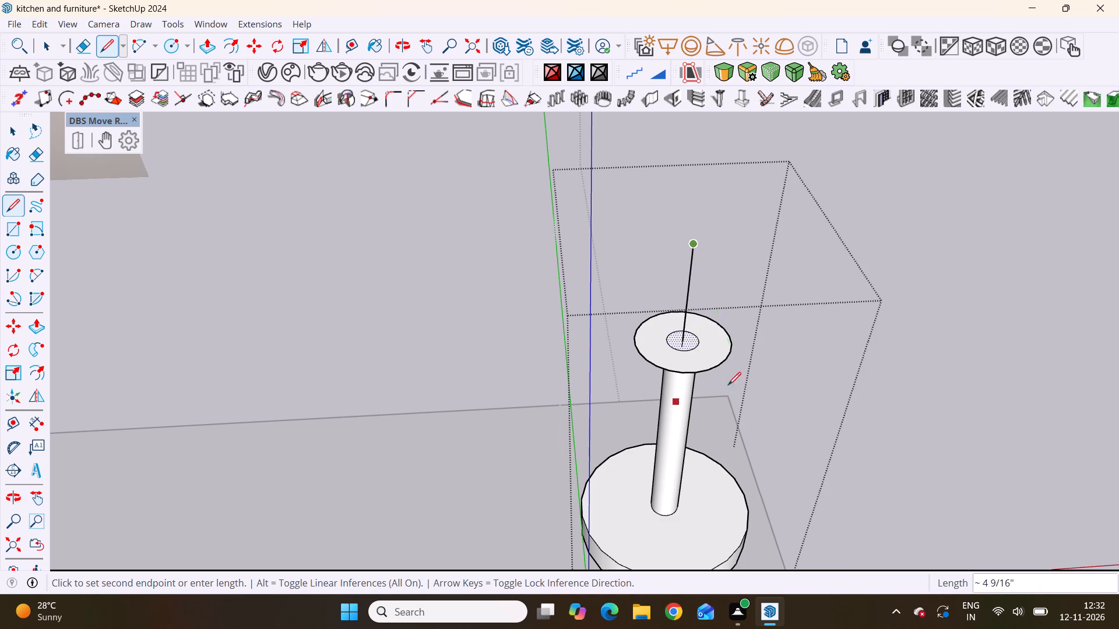
pyautogui.scroll(3, 743, 349)
pyautogui.press('space')
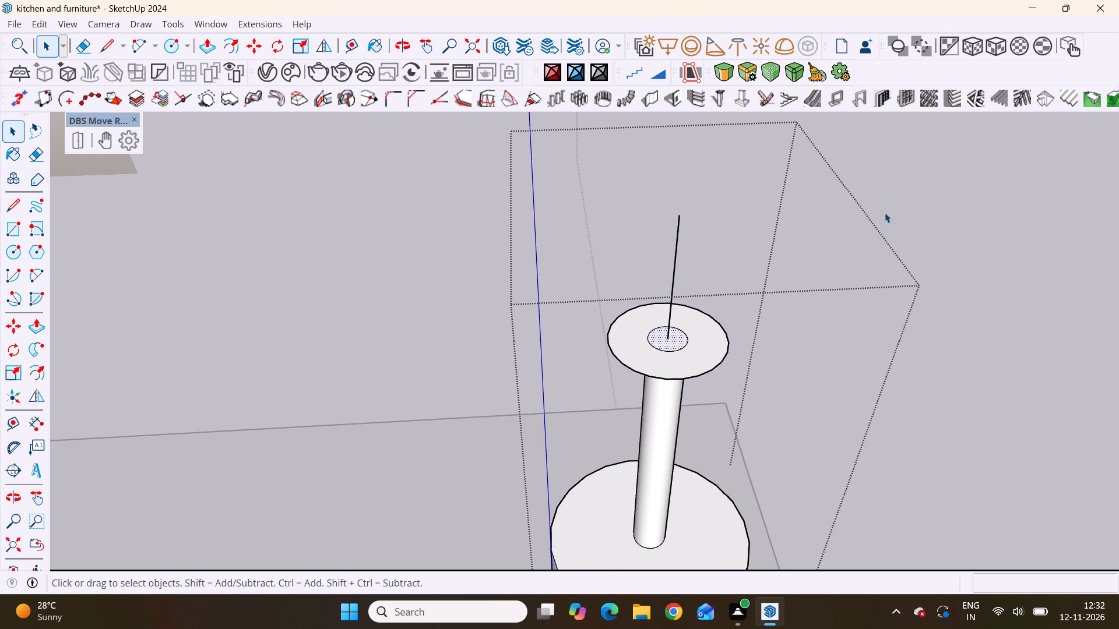
# Leave the lamp group and examine the upright line, disc and stem against the tabletop.
pyautogui.click(886, 211)
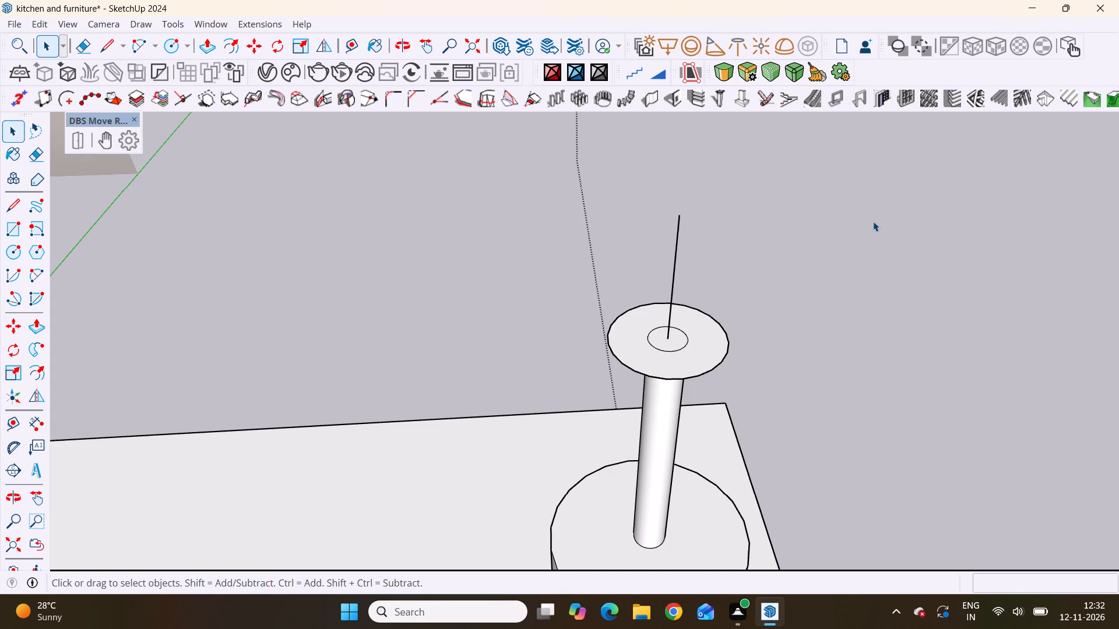
pyautogui.scroll(3, 670, 309)
pyautogui.scroll(-9, 670, 314)
pyautogui.moveTo(715, 398); pyautogui.dragTo(707, 396, button='middle')
pyautogui.scroll(-5, 708, 380)
pyautogui.scroll(4, 665, 325)
pyautogui.scroll(2, 595, 352)
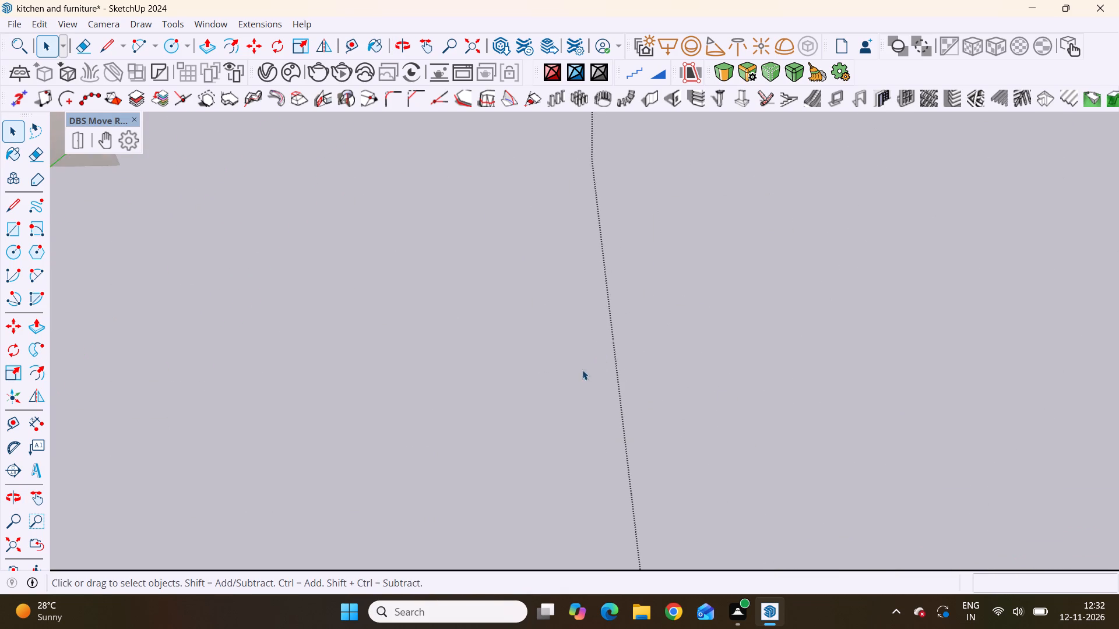
pyautogui.scroll(-5, 645, 327)
pyautogui.scroll(4, 622, 363)
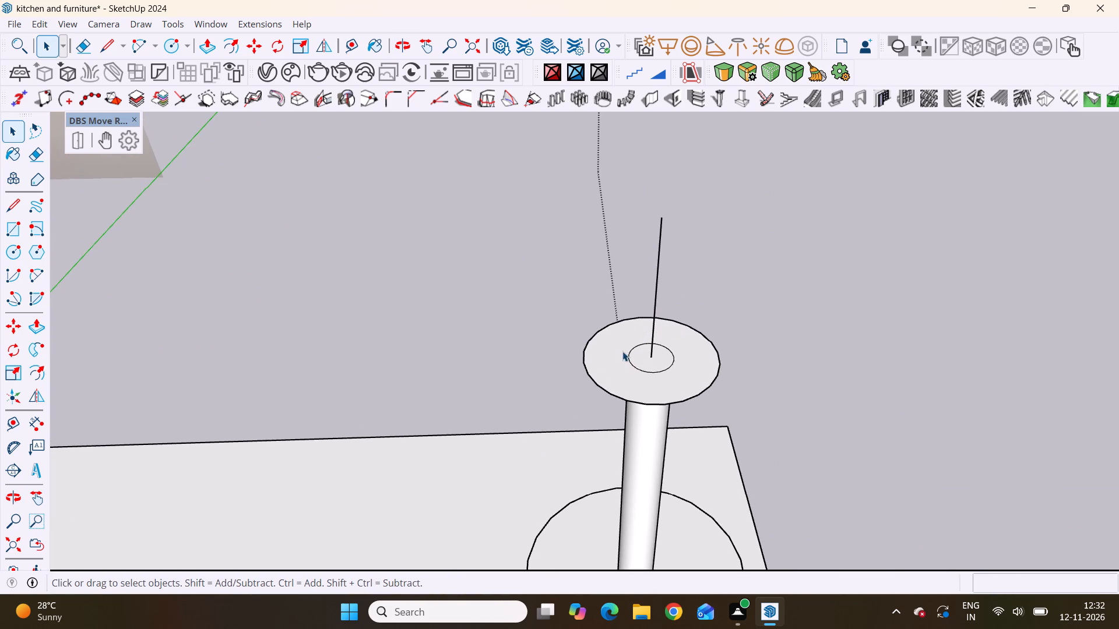
pyautogui.scroll(3, 623, 349)
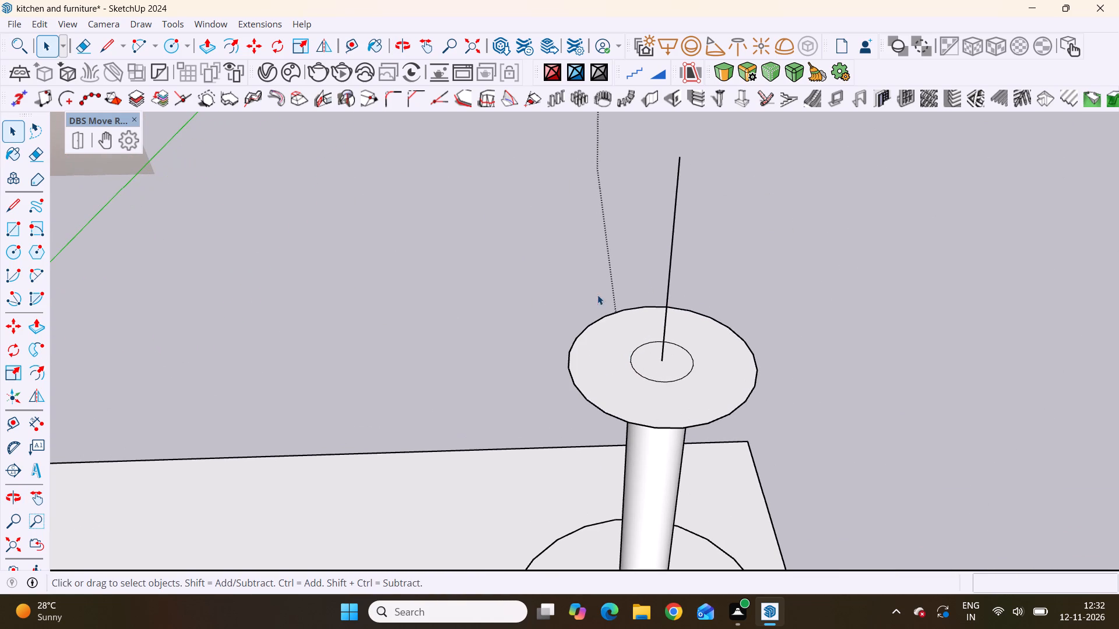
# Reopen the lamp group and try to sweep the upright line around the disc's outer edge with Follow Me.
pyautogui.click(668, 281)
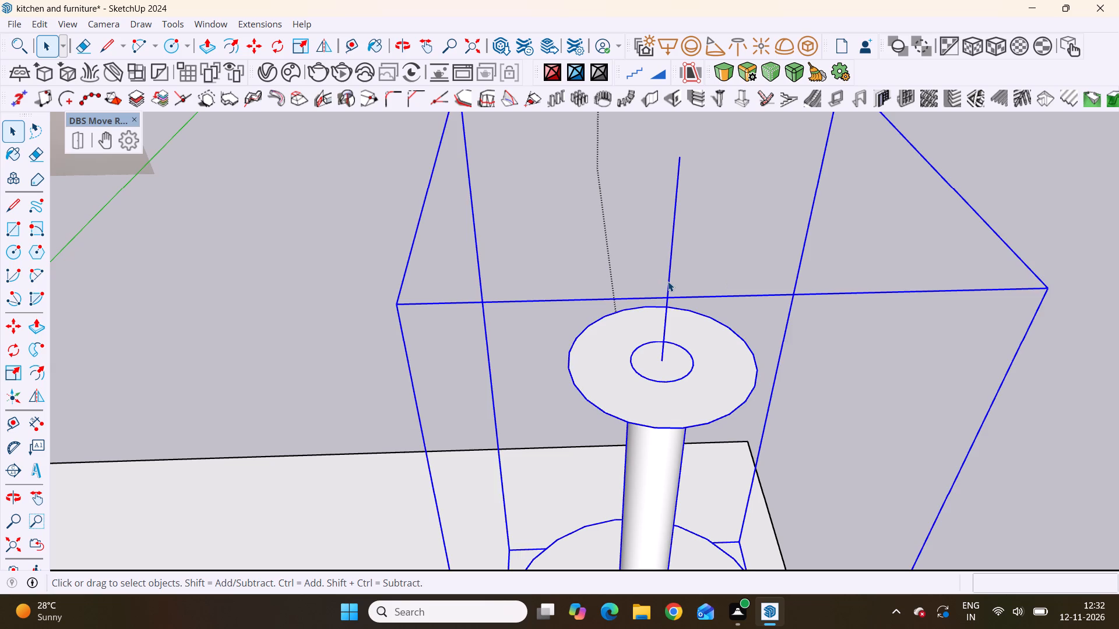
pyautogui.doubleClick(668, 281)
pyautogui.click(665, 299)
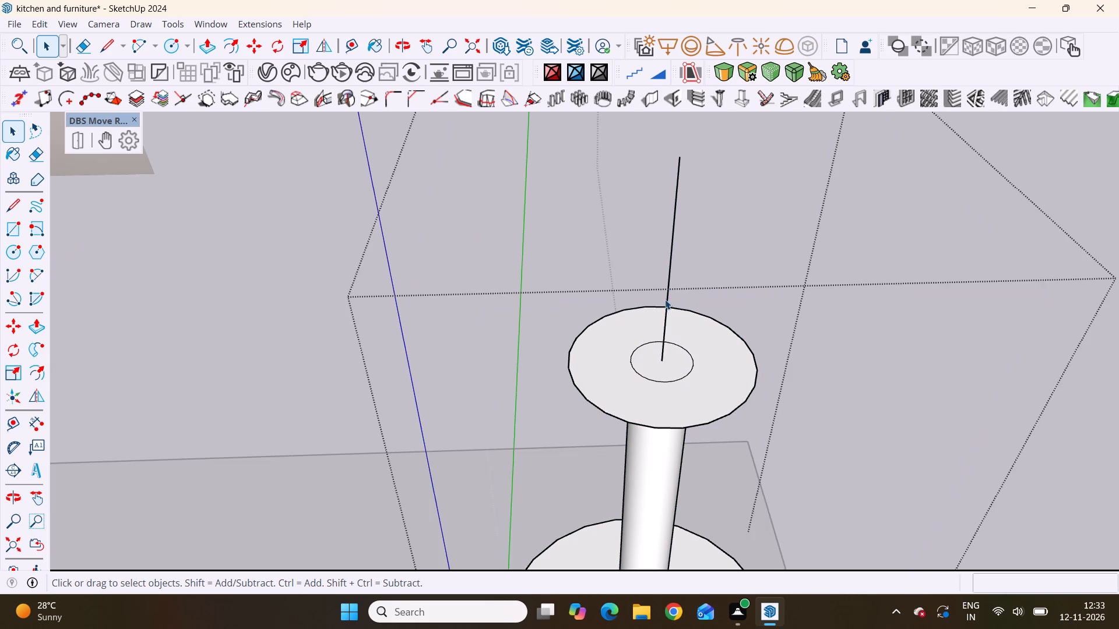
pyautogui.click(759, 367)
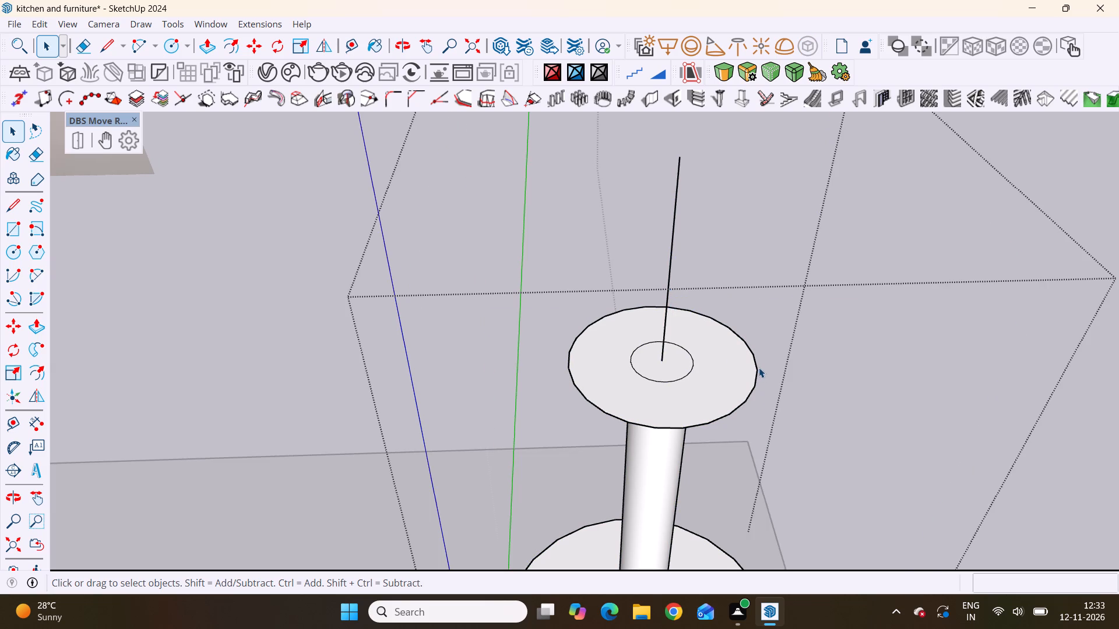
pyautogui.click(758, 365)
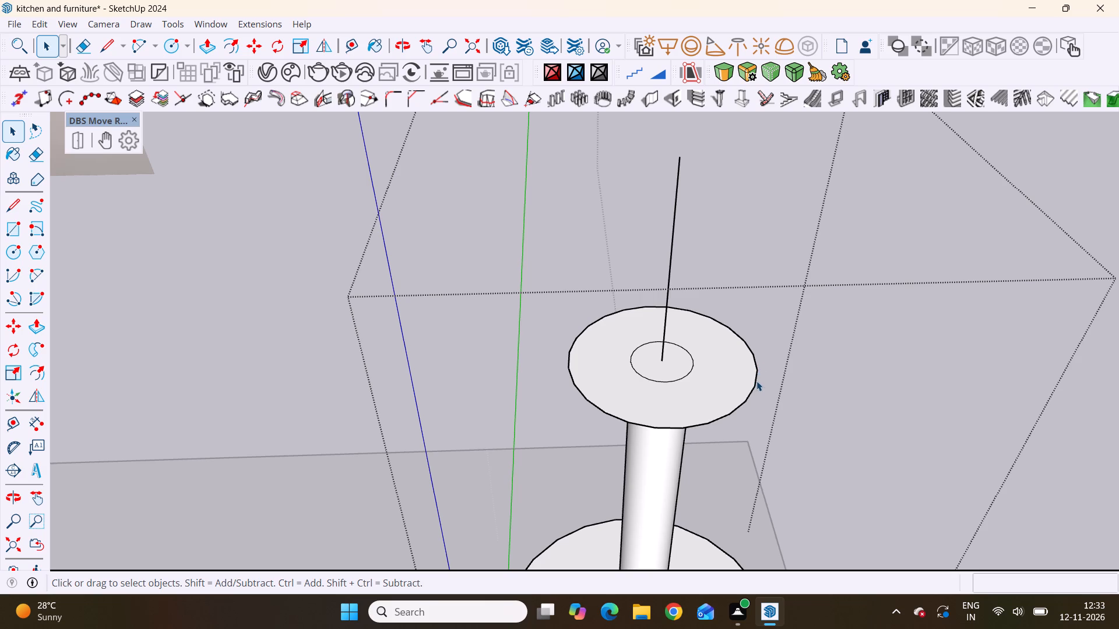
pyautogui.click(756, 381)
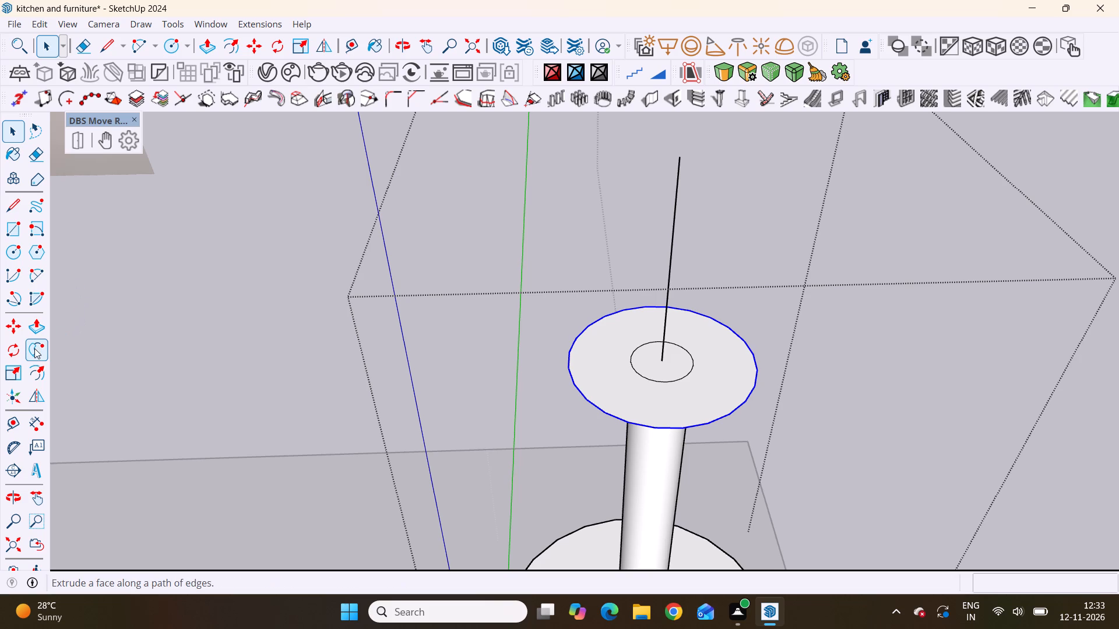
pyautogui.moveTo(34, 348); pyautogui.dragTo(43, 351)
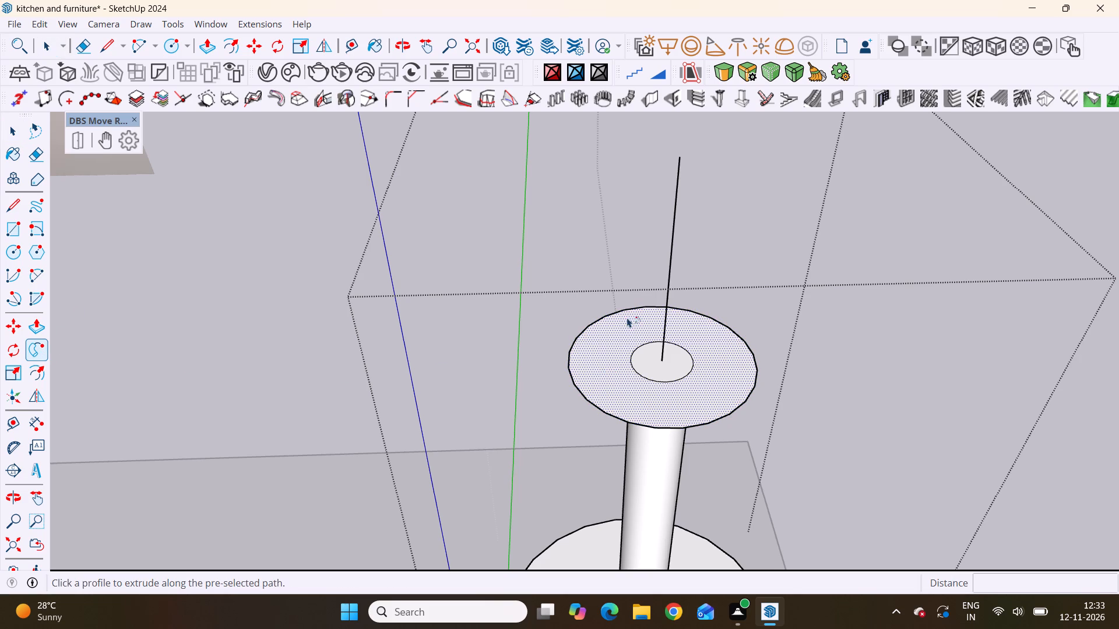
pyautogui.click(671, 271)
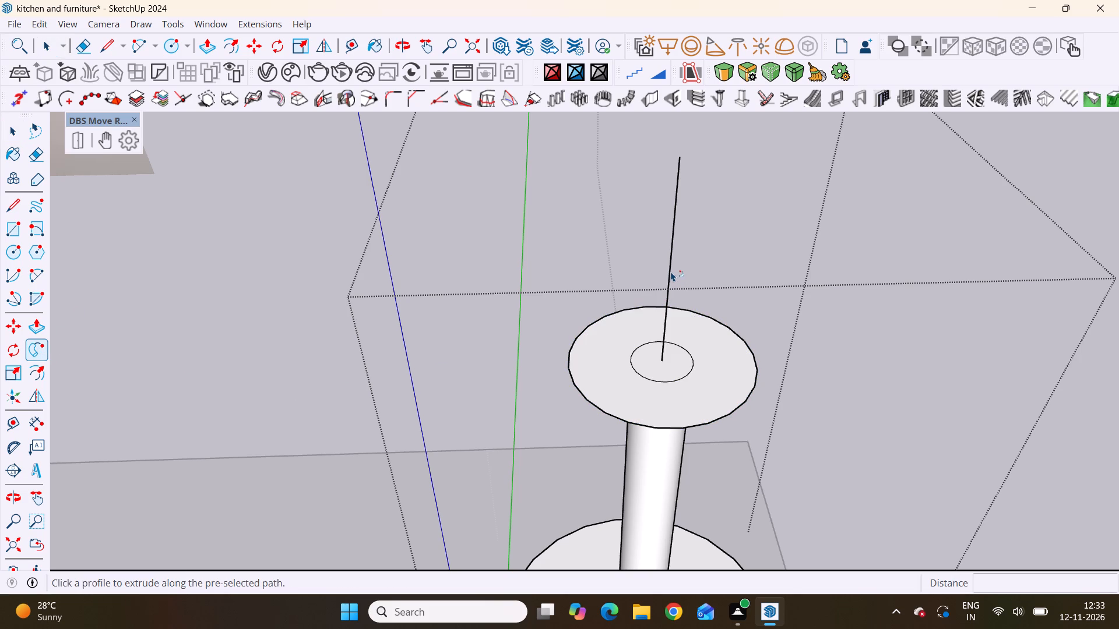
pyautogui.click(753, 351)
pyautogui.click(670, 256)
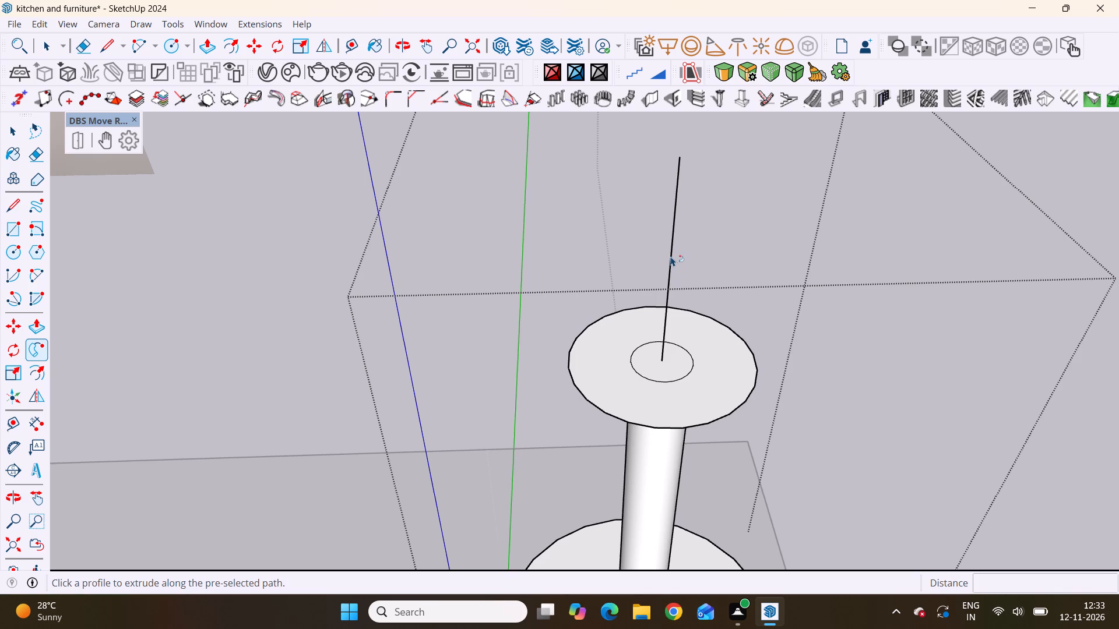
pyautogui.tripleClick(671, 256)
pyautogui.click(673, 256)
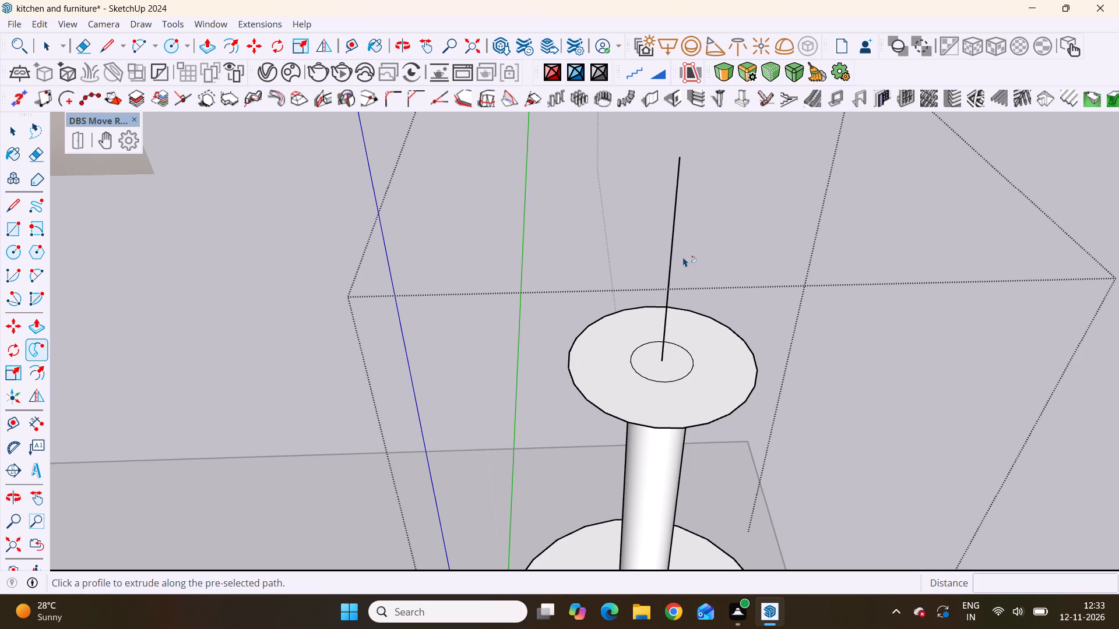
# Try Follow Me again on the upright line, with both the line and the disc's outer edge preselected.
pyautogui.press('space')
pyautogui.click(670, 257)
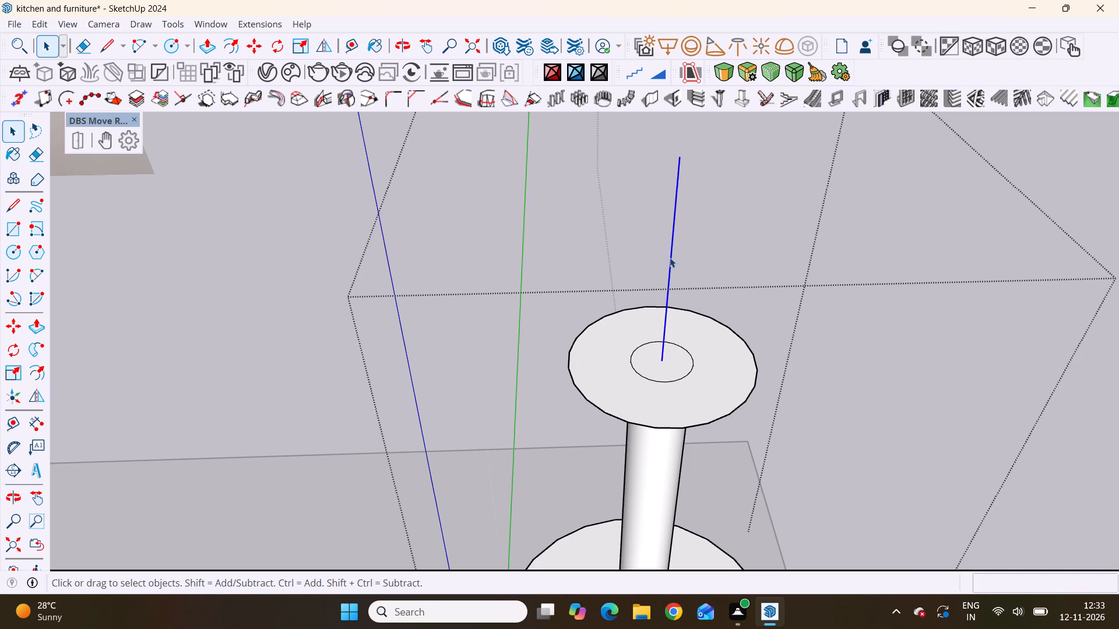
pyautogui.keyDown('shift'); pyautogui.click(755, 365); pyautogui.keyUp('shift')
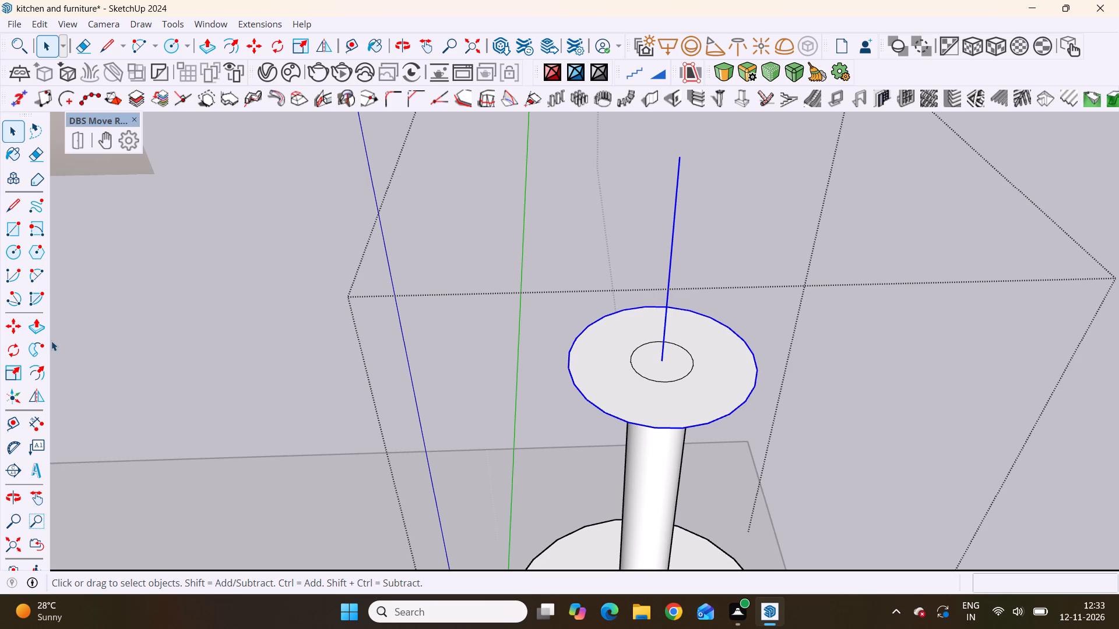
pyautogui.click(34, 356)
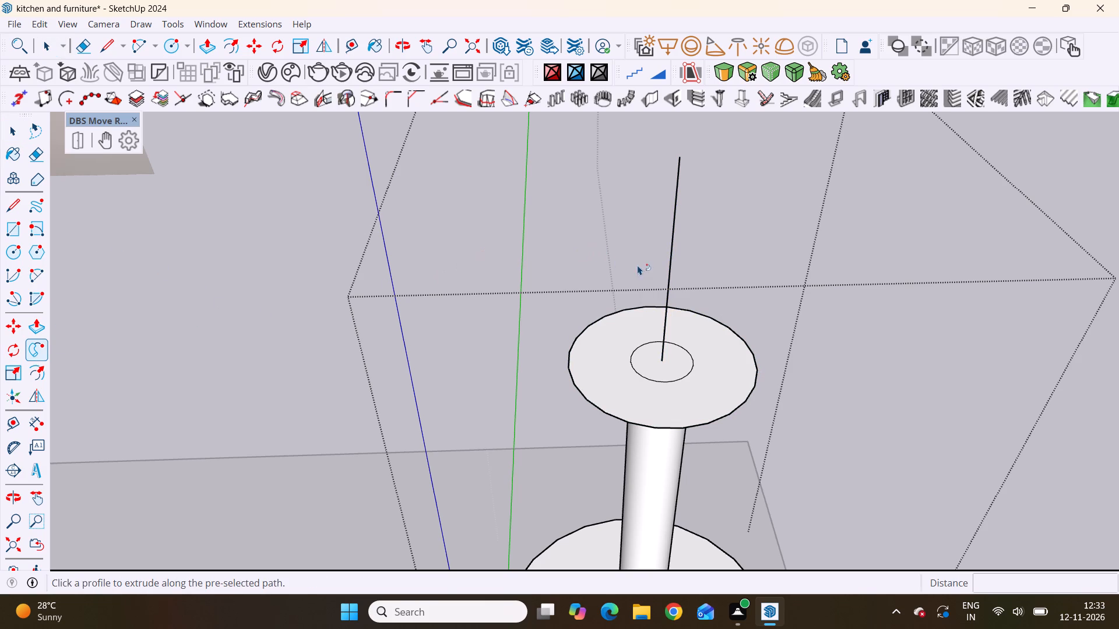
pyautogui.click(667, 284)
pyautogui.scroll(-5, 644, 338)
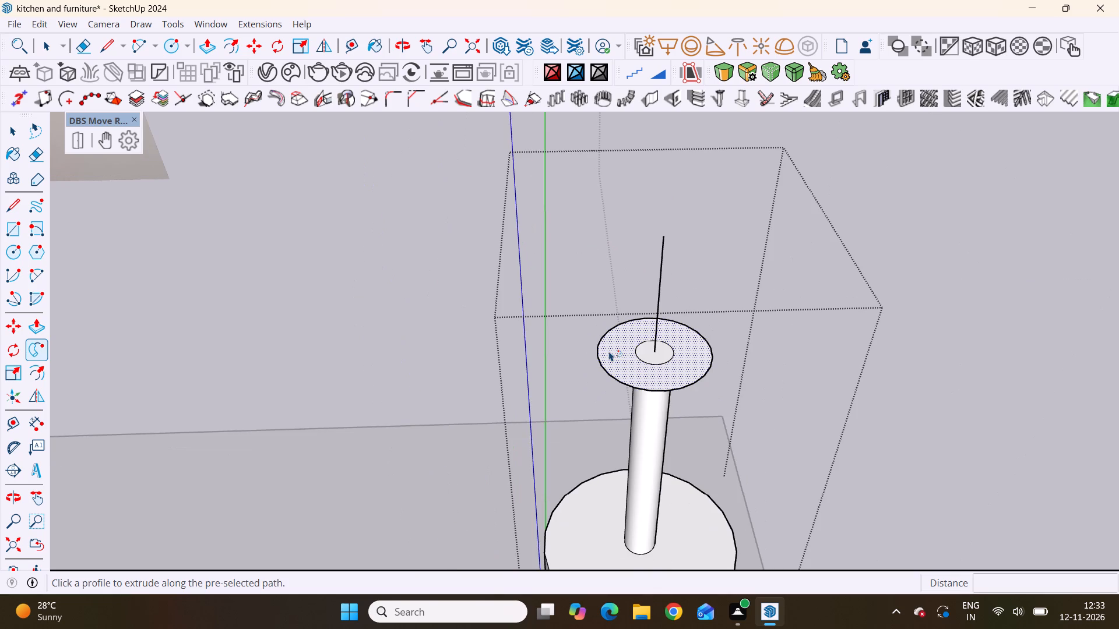
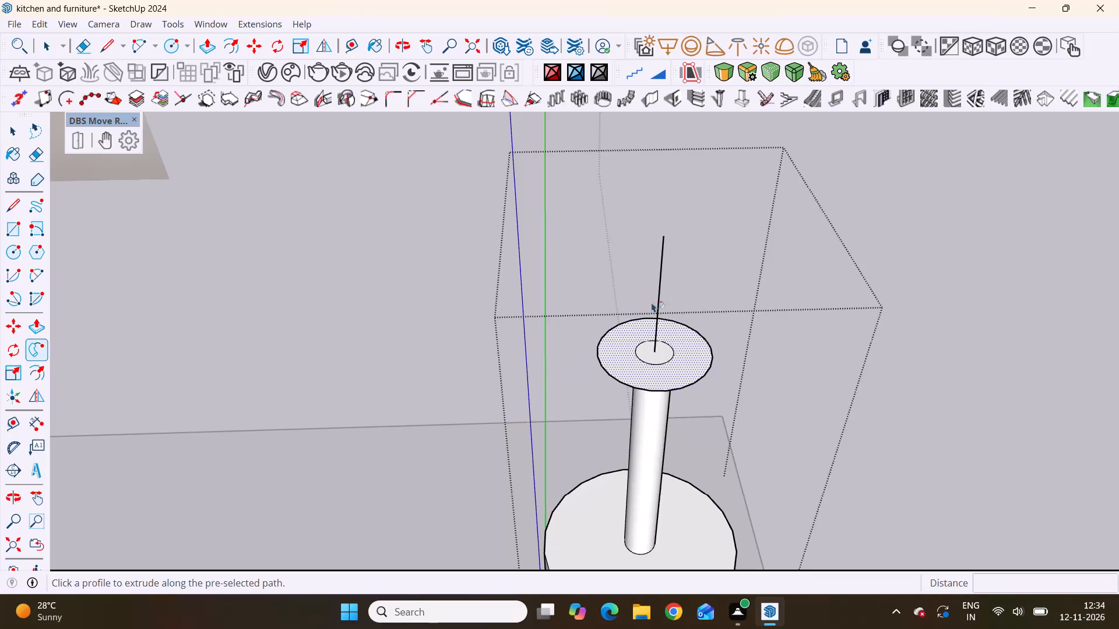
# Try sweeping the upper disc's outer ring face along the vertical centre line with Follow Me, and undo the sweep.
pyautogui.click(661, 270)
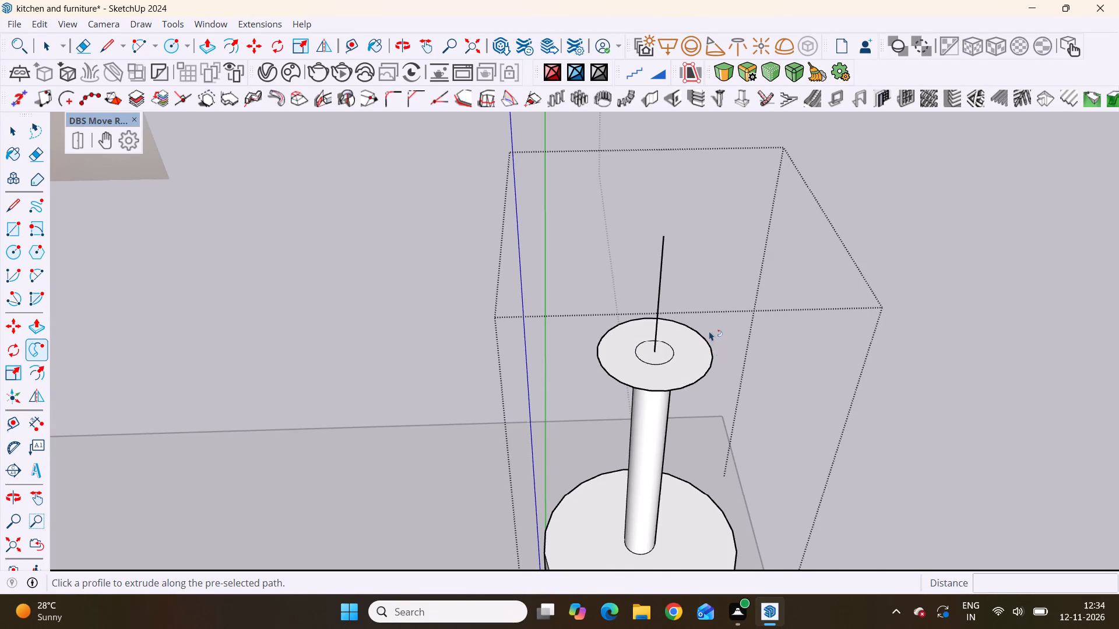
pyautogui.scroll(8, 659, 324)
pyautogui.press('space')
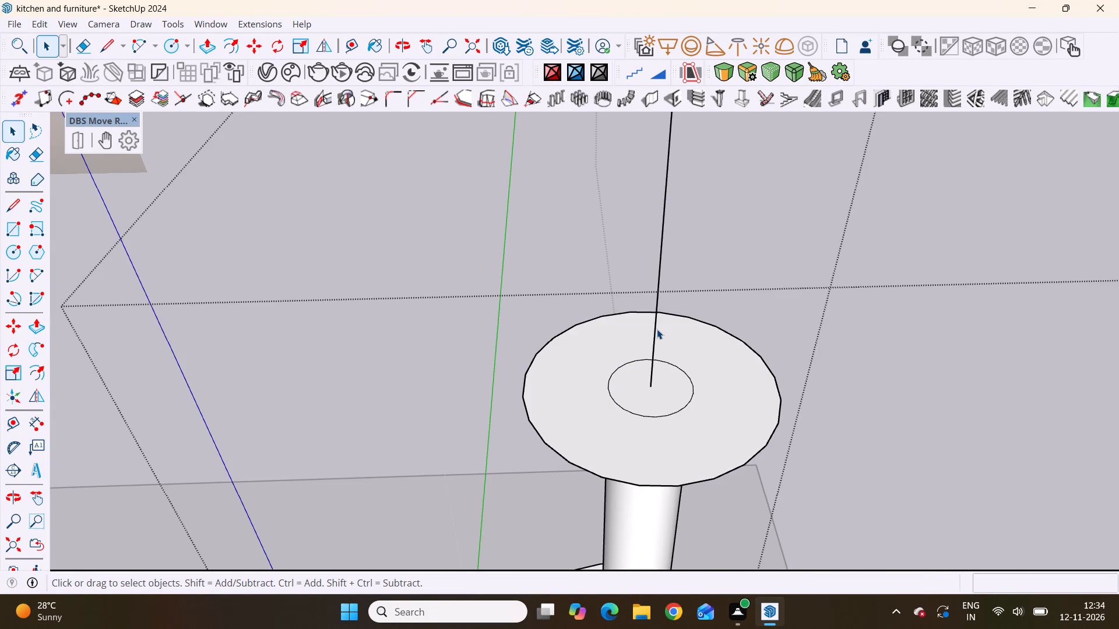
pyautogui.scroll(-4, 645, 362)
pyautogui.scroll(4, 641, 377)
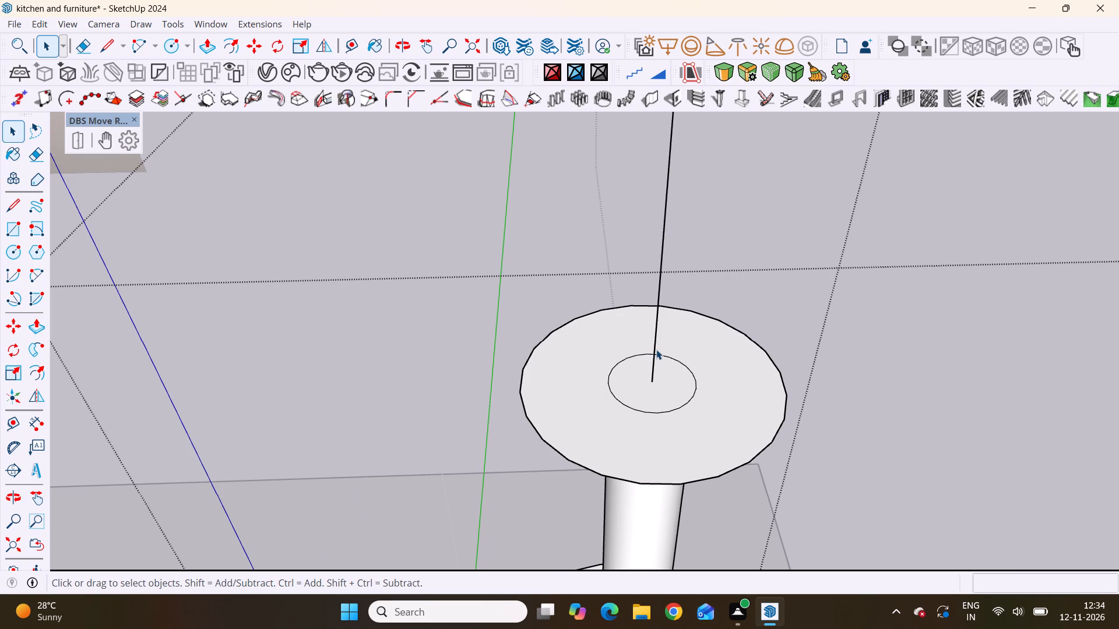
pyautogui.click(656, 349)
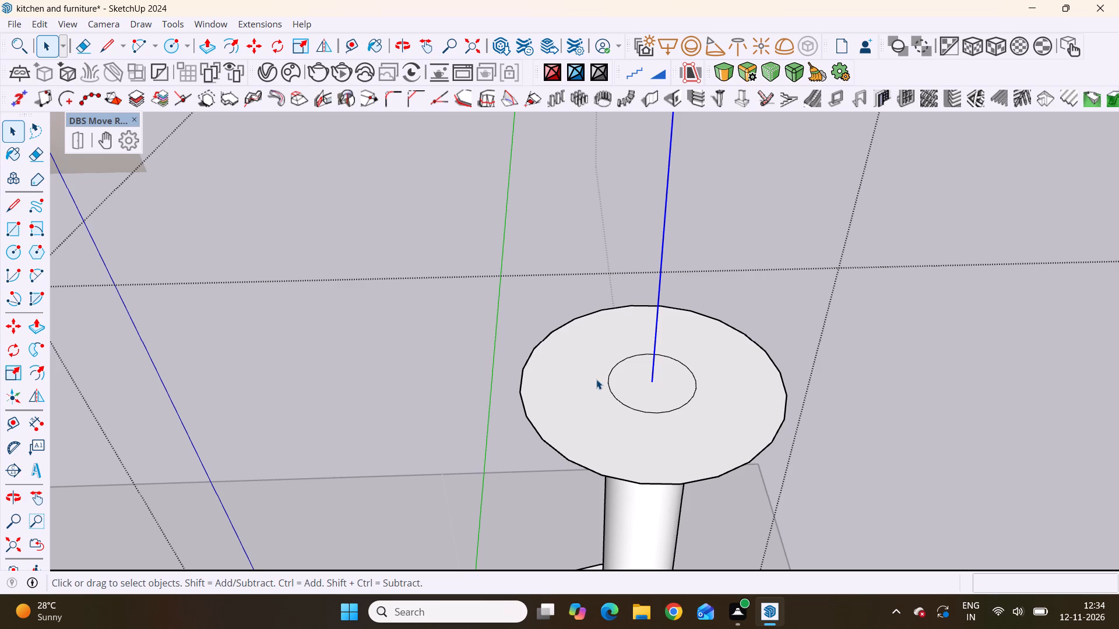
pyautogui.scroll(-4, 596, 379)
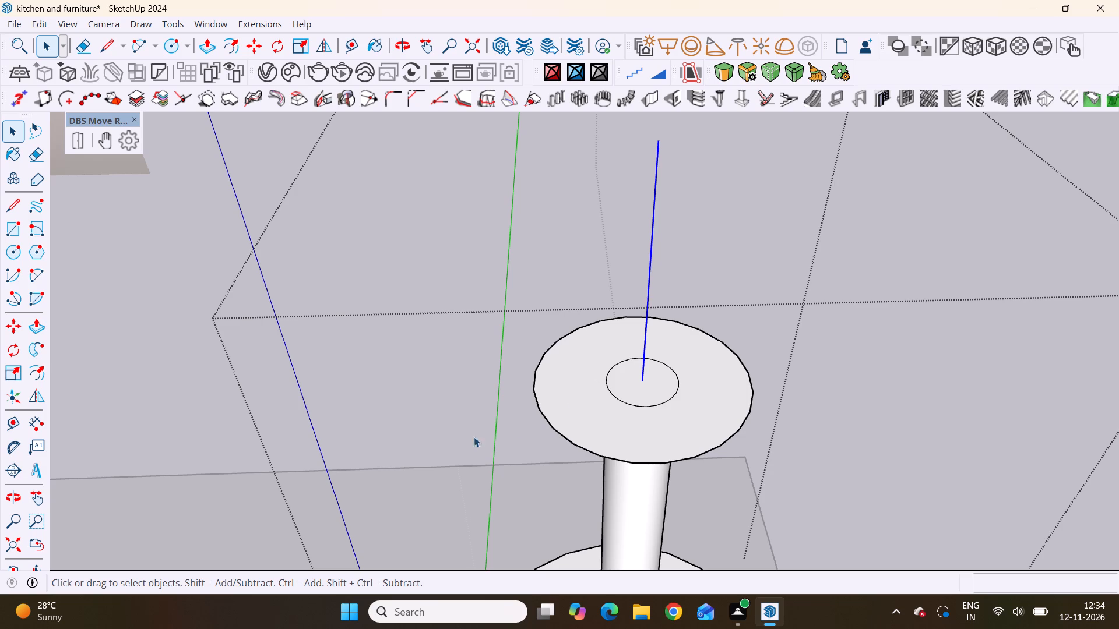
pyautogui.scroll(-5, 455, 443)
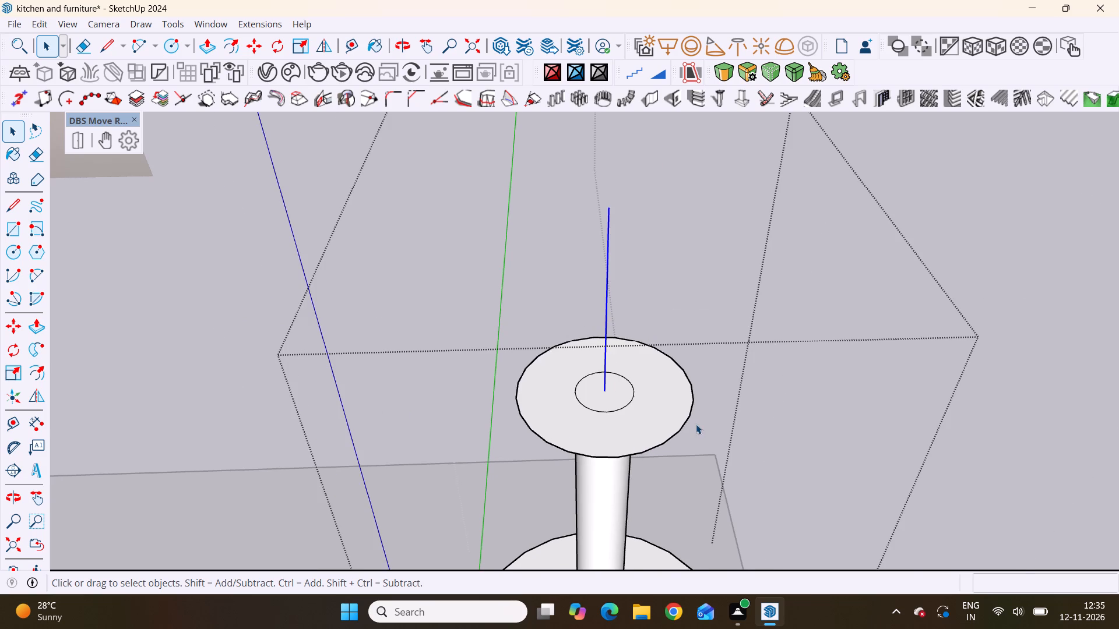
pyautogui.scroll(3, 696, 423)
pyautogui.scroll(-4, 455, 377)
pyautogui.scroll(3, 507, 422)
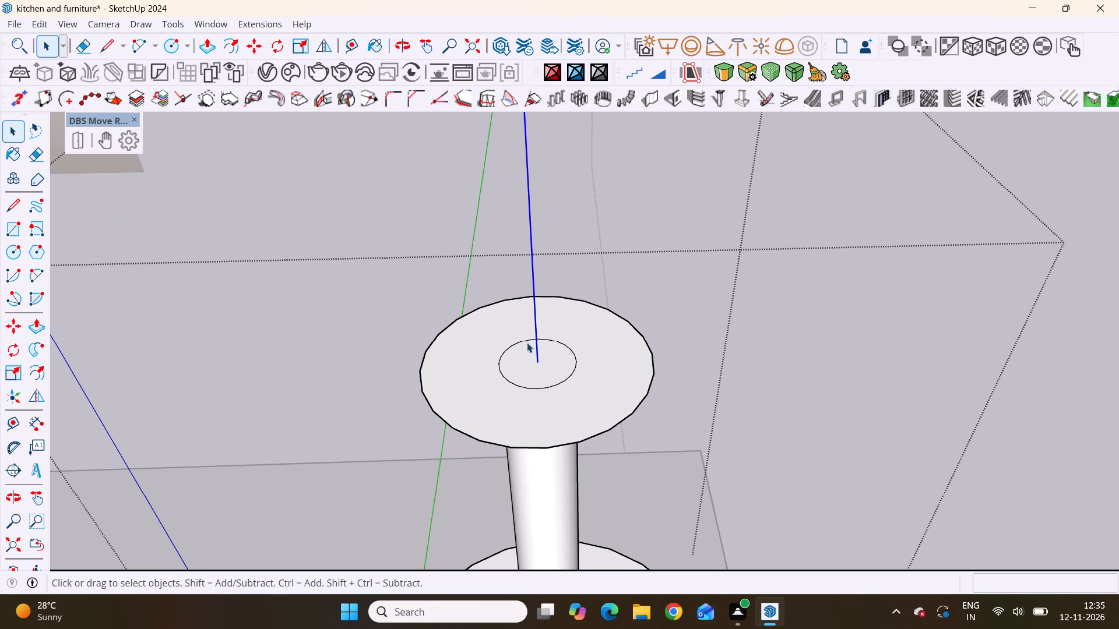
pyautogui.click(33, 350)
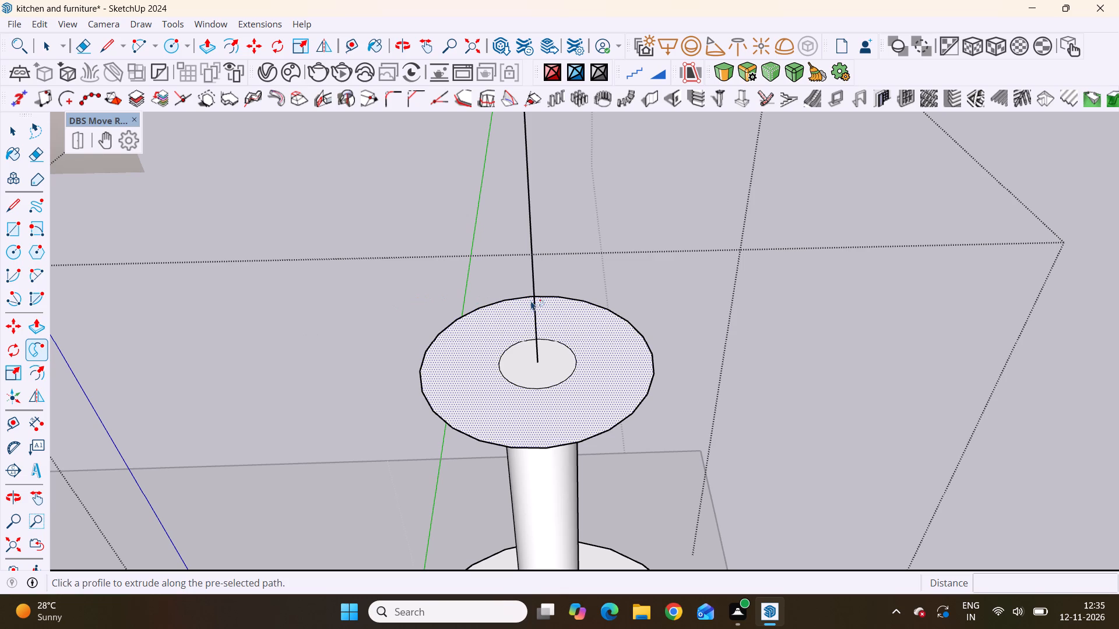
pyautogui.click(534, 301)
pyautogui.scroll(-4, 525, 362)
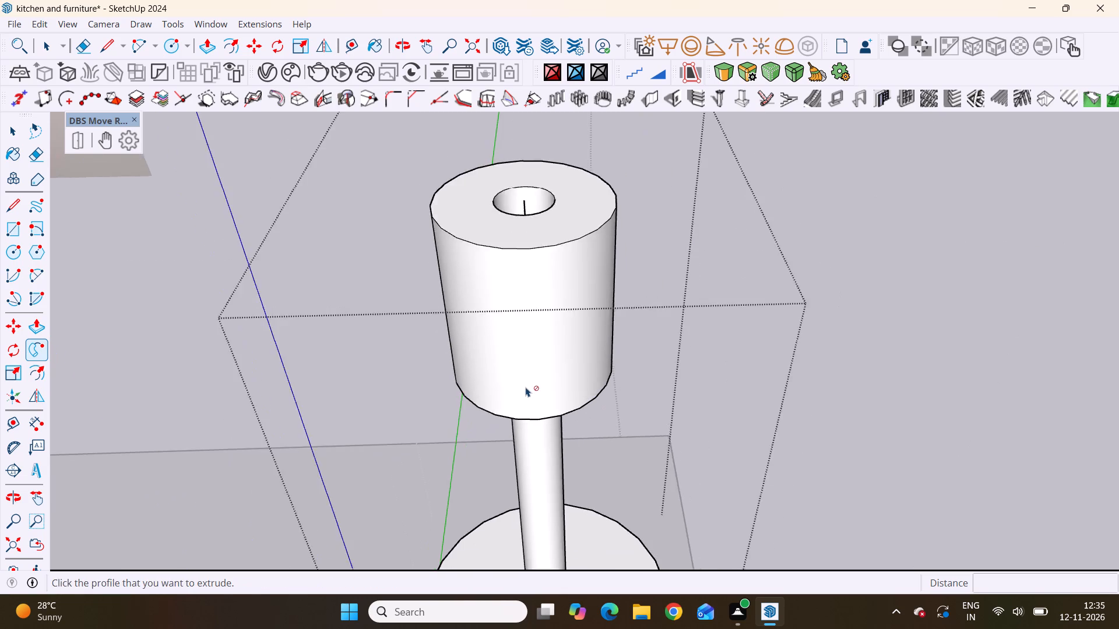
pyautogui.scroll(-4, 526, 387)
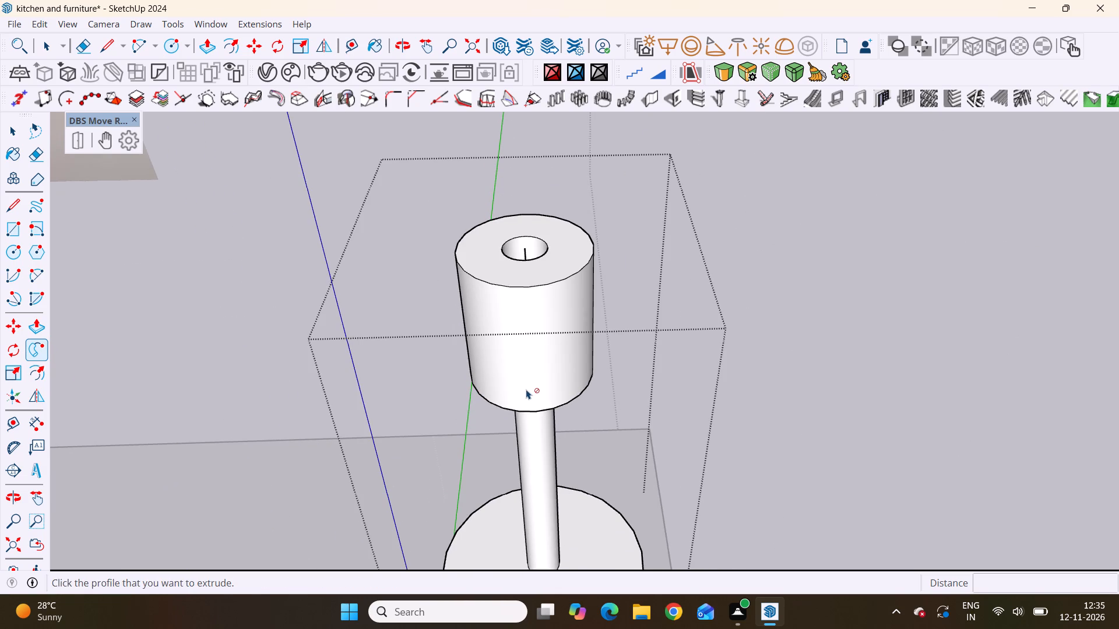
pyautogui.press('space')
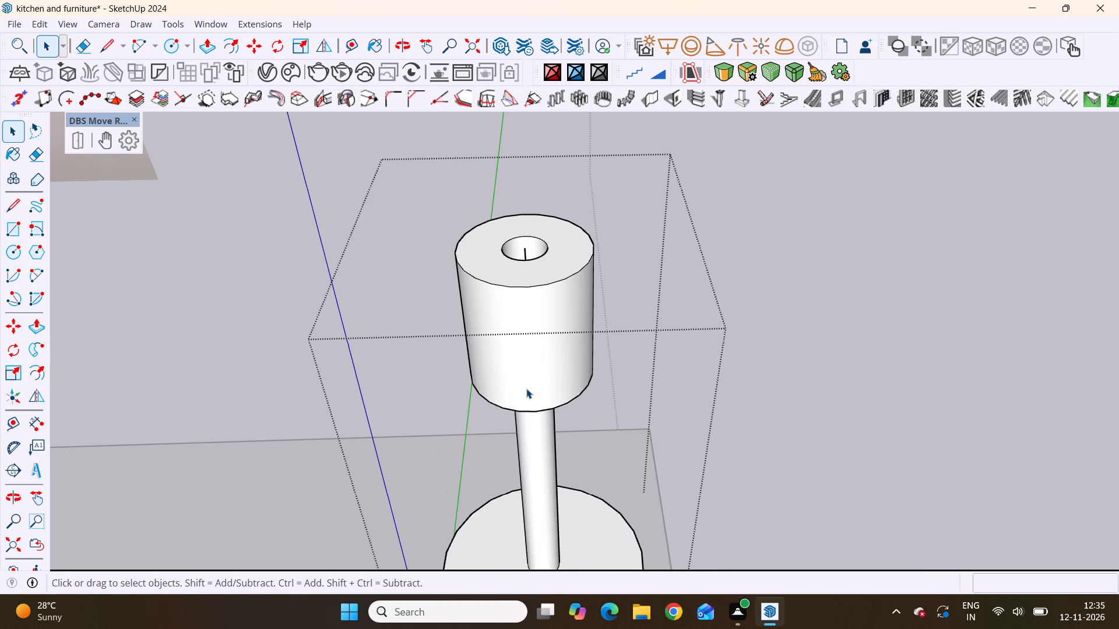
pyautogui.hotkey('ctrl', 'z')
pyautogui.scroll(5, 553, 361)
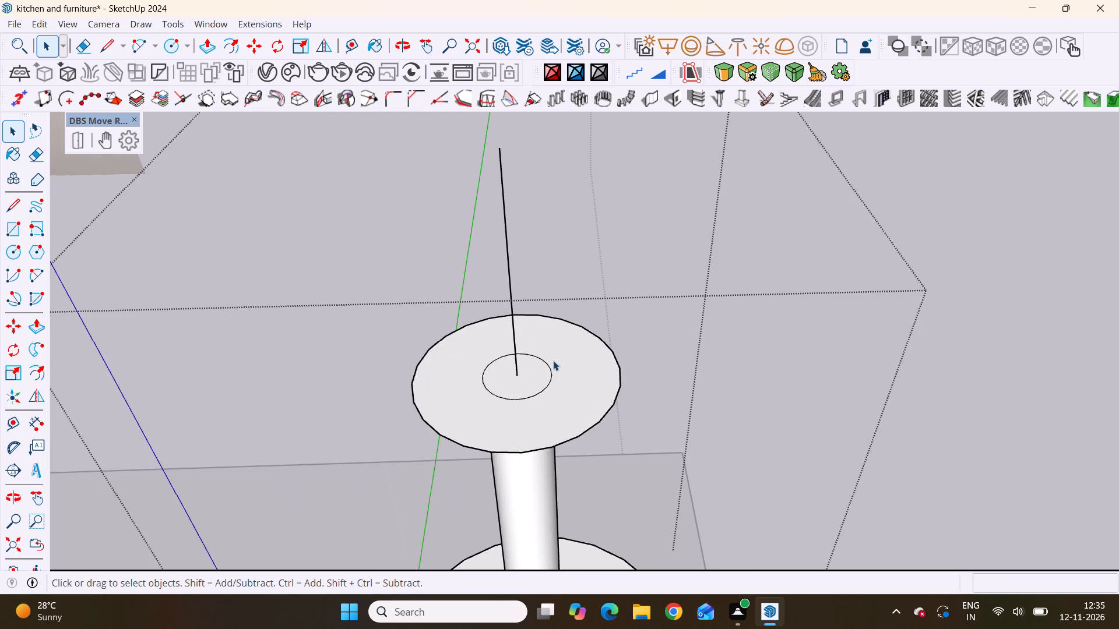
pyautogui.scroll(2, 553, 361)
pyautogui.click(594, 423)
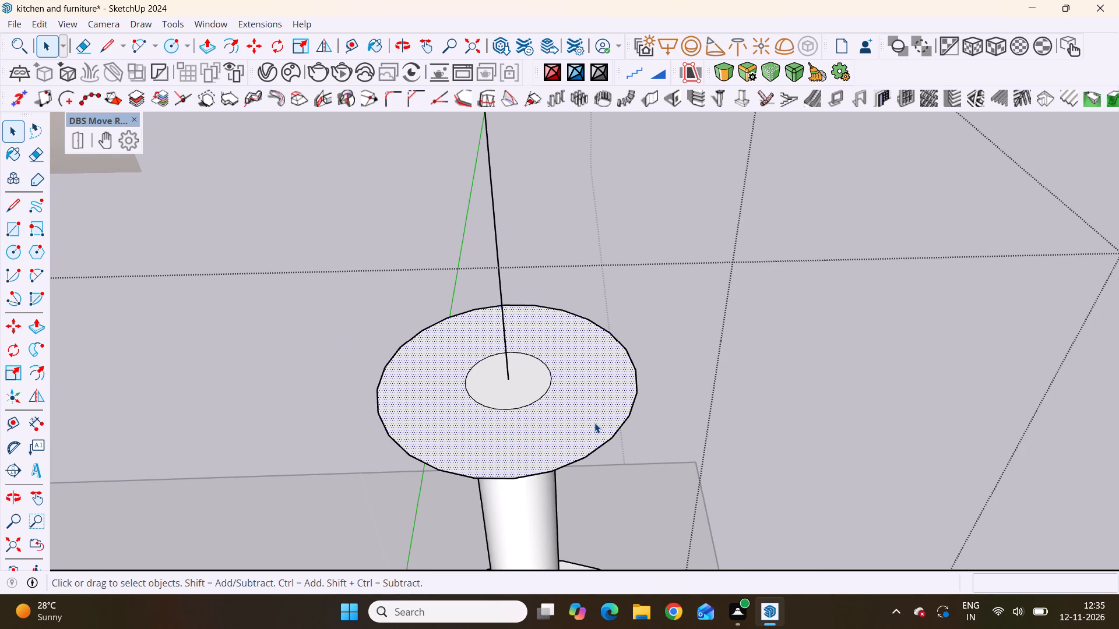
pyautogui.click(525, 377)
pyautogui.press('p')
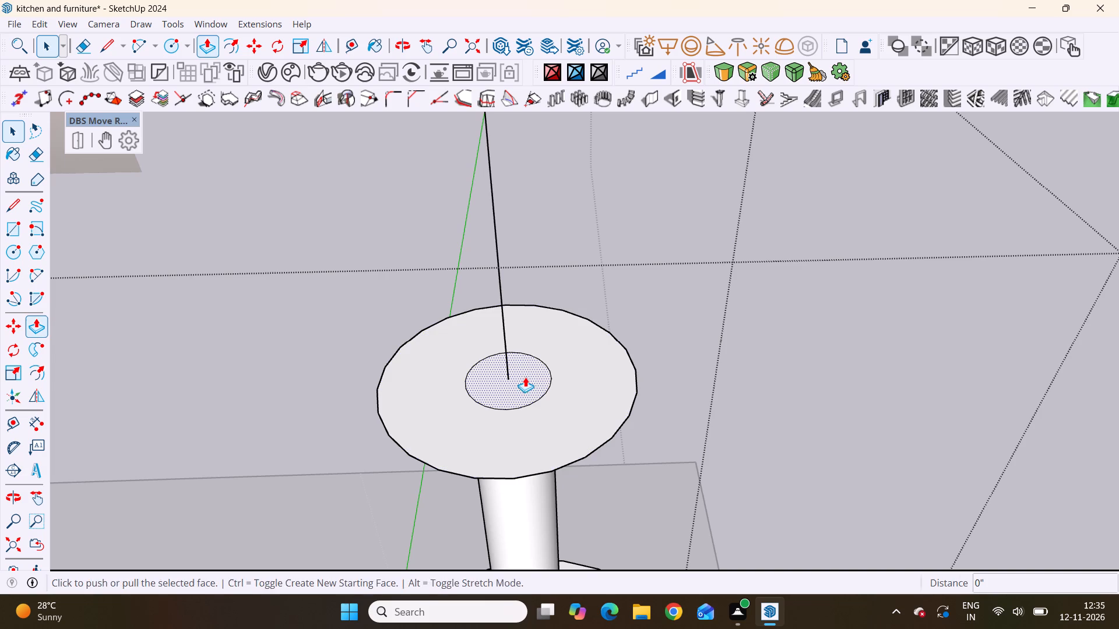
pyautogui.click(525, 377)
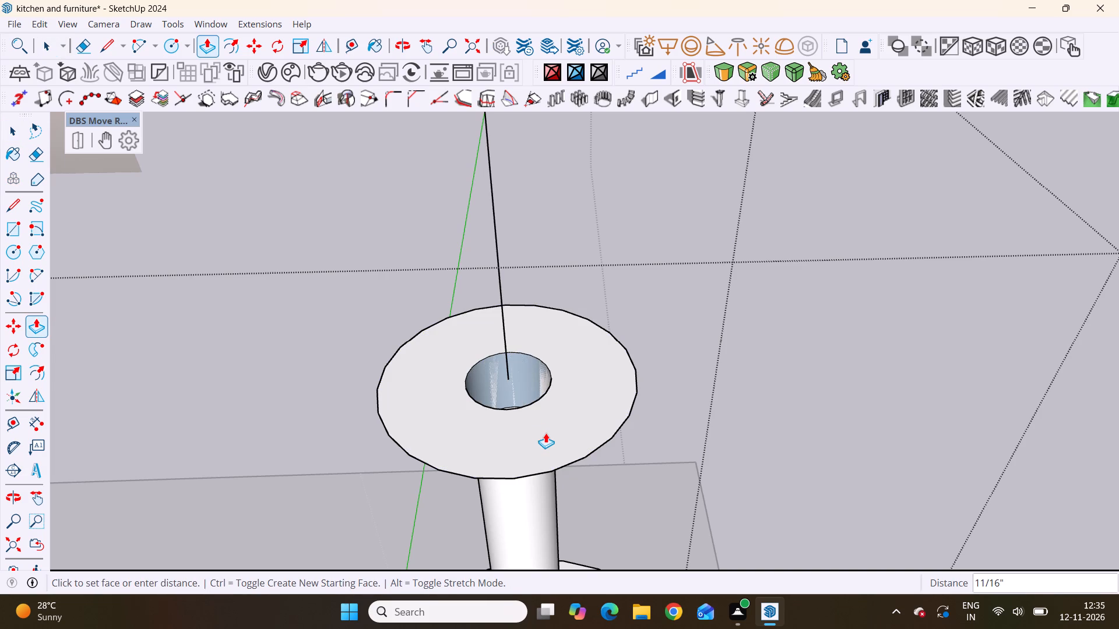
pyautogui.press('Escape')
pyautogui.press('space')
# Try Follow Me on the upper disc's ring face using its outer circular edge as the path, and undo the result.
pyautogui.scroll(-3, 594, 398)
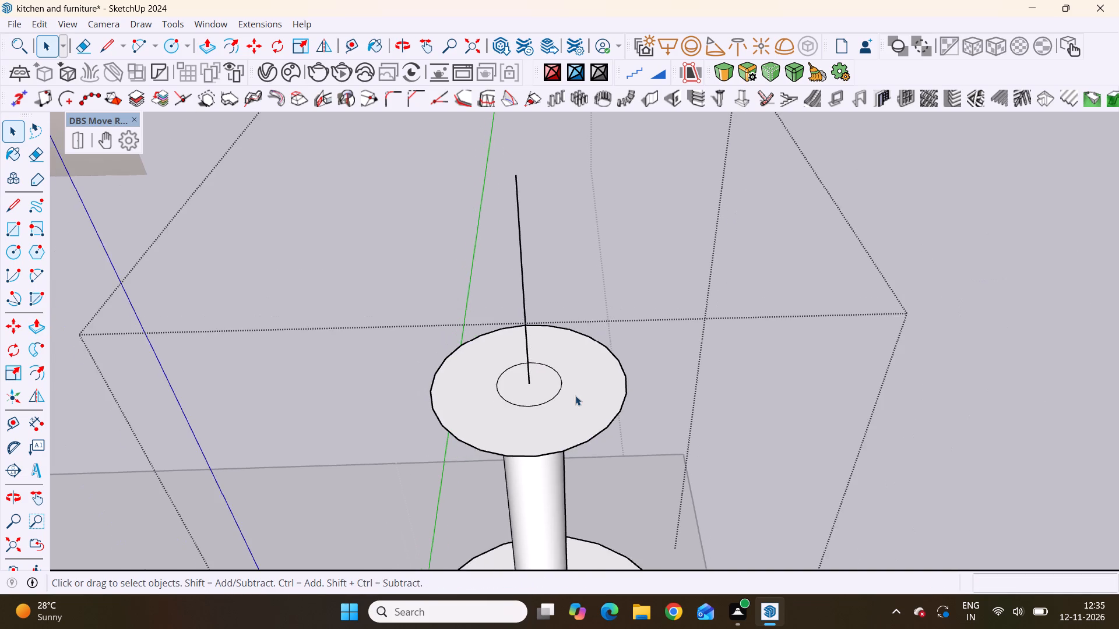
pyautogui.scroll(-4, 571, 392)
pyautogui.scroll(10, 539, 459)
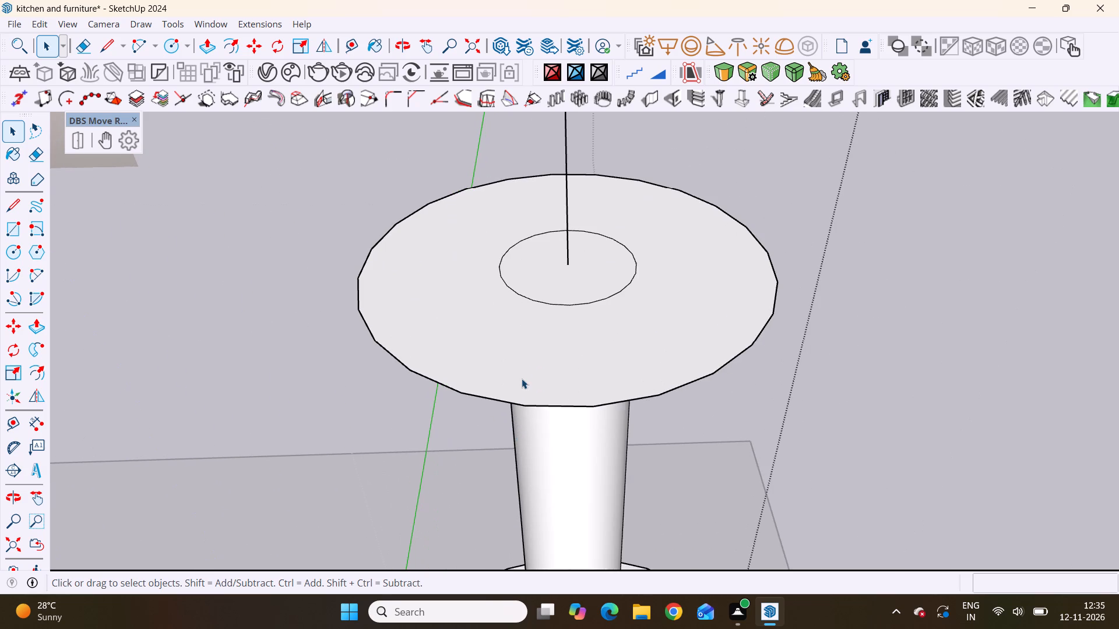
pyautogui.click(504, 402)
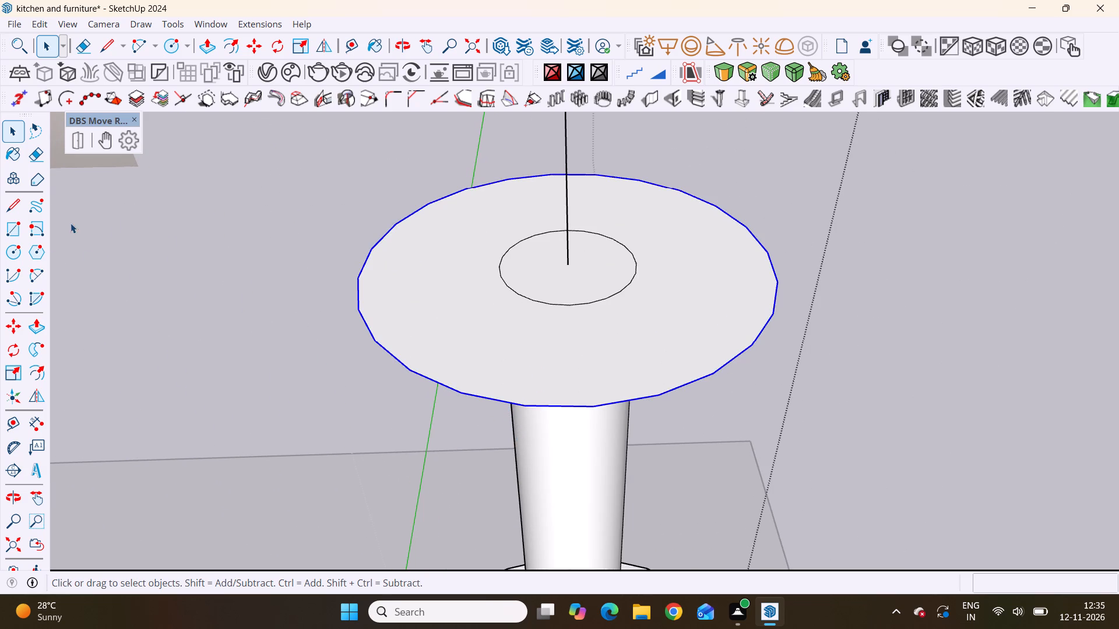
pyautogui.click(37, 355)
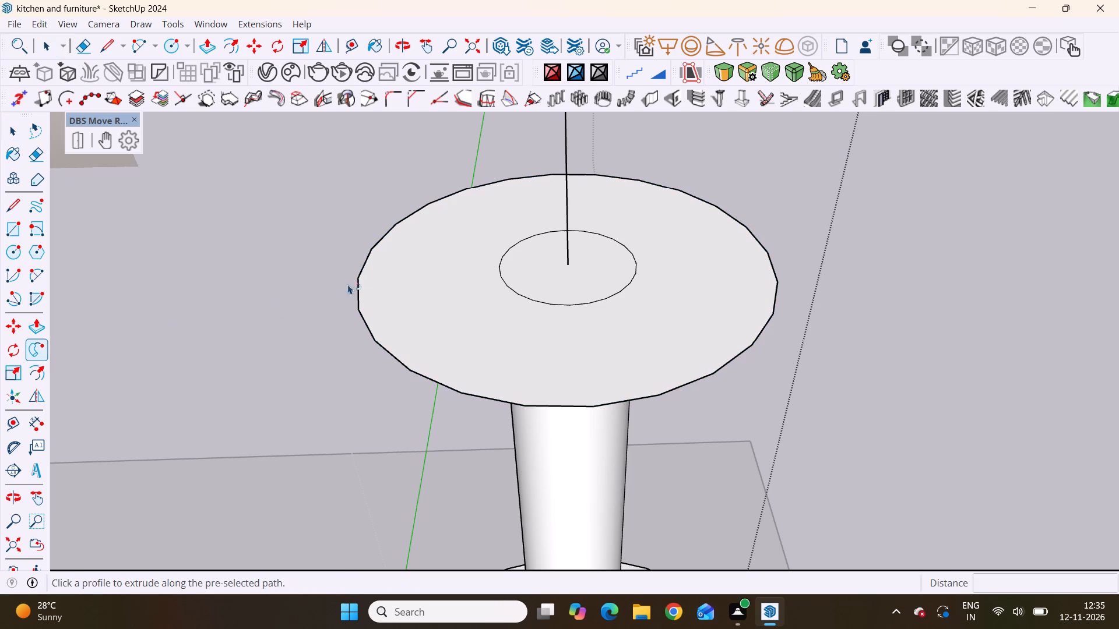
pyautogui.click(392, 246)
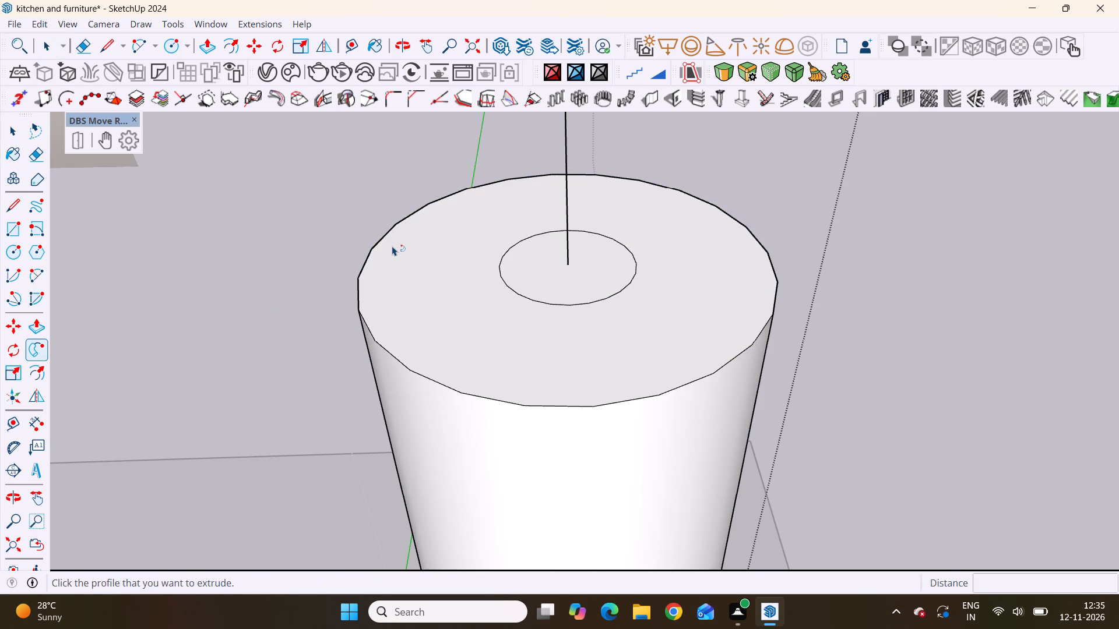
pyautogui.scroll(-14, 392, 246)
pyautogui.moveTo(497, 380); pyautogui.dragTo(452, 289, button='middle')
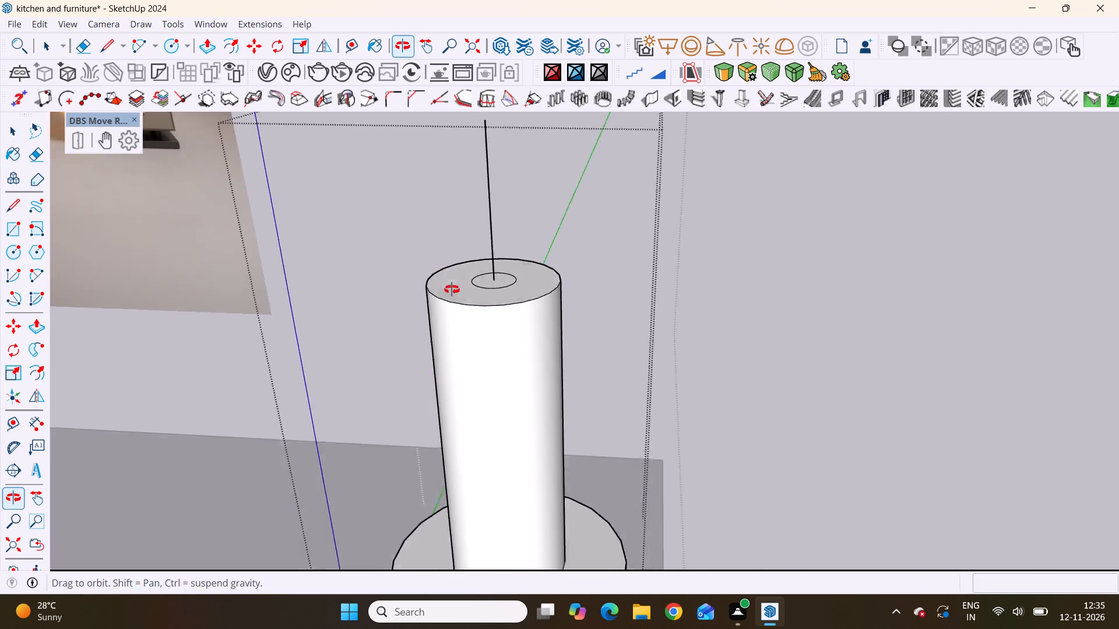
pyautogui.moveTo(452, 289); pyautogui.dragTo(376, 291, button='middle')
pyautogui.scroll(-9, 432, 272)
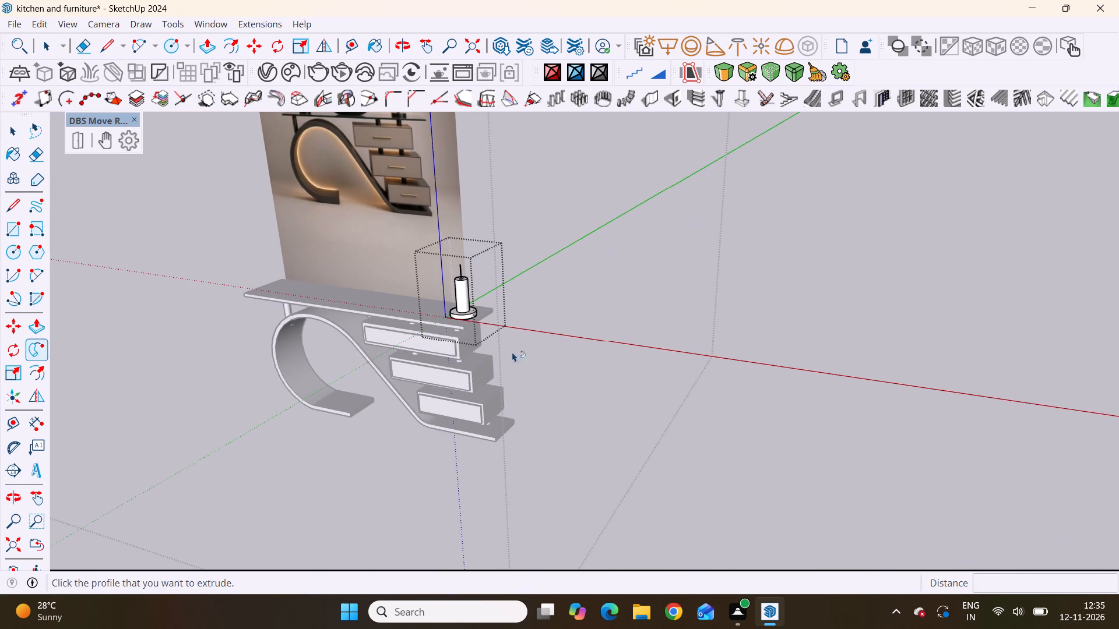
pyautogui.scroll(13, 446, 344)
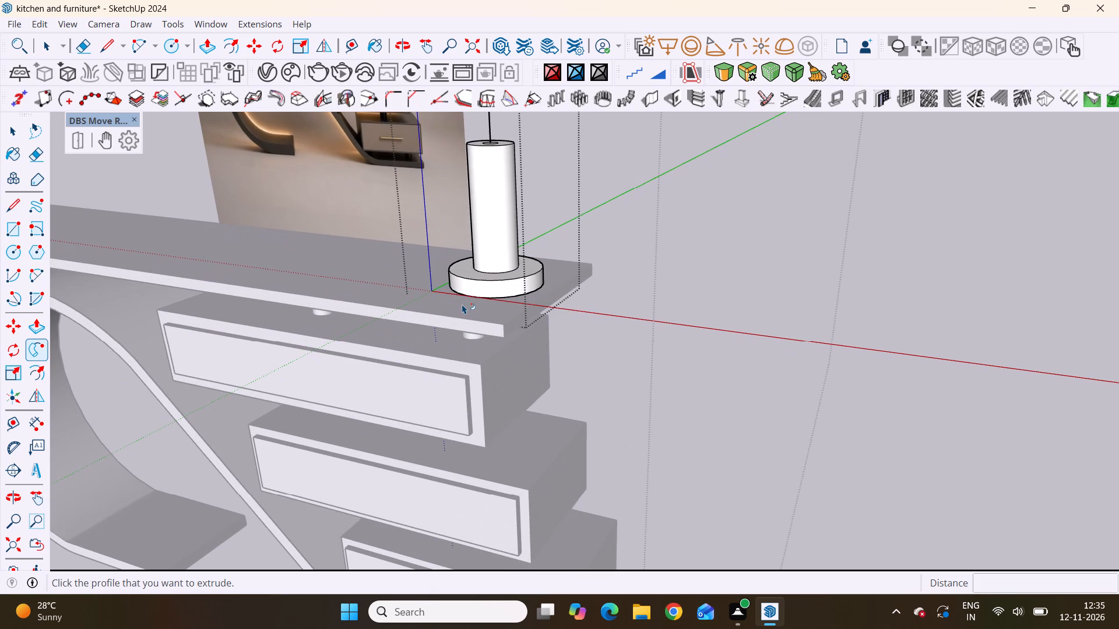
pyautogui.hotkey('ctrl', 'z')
# Draw a triangular profile on the disc: a line about 1 1/8" from centre to rim, joined to the vertical line's top by one about 2 7/8".
pyautogui.scroll(-5, 462, 304)
pyautogui.moveTo(365, 219); pyautogui.dragTo(513, 372, button='middle')
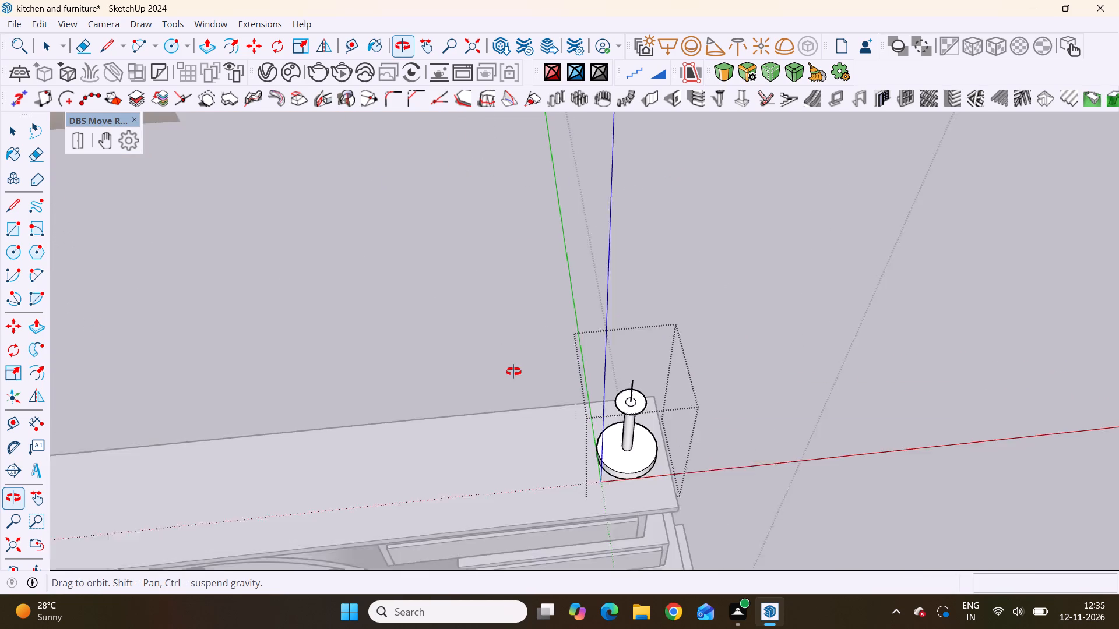
pyautogui.moveTo(513, 372); pyautogui.dragTo(465, 322, button='middle')
pyautogui.scroll(1, 513, 372)
pyautogui.scroll(9, 592, 342)
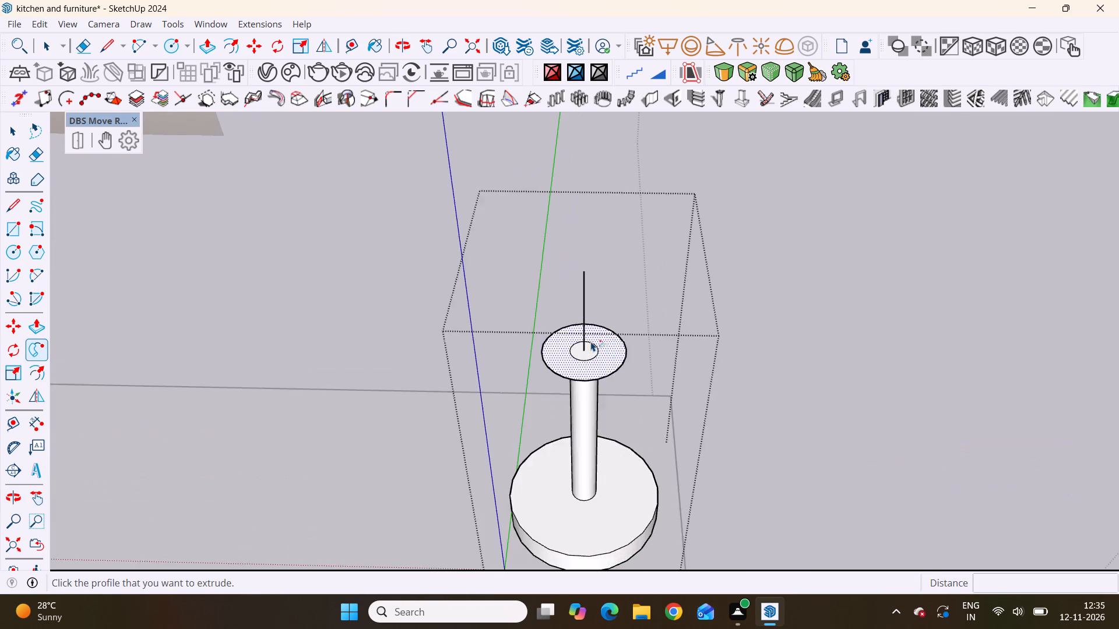
pyautogui.scroll(9, 591, 341)
pyautogui.scroll(-6, 383, 273)
pyautogui.scroll(5, 459, 341)
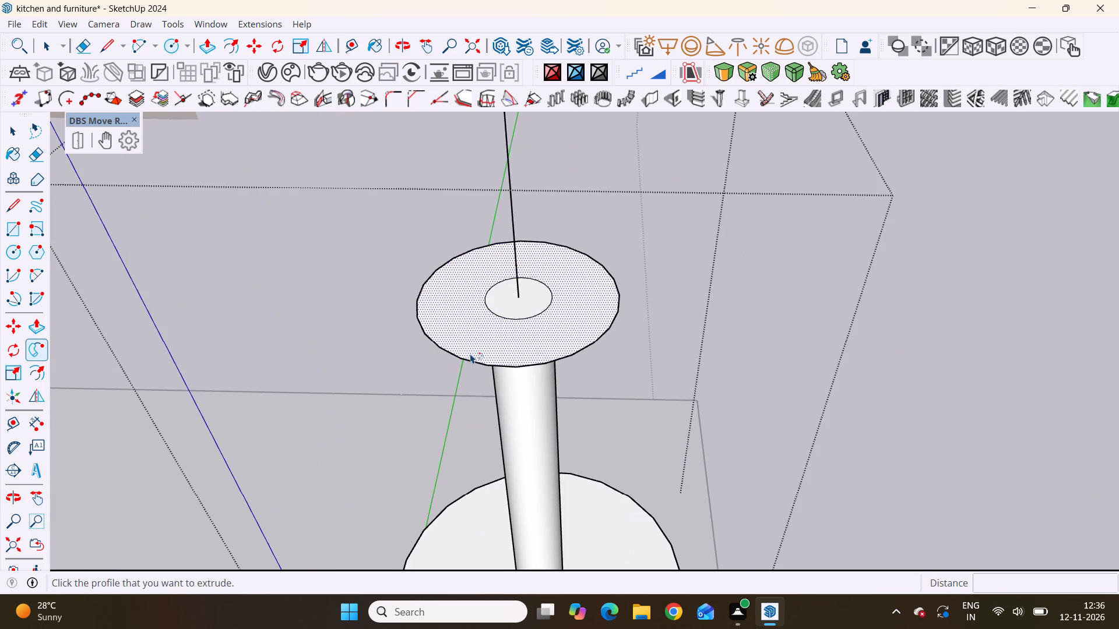
pyautogui.scroll(4, 487, 366)
pyautogui.press('space')
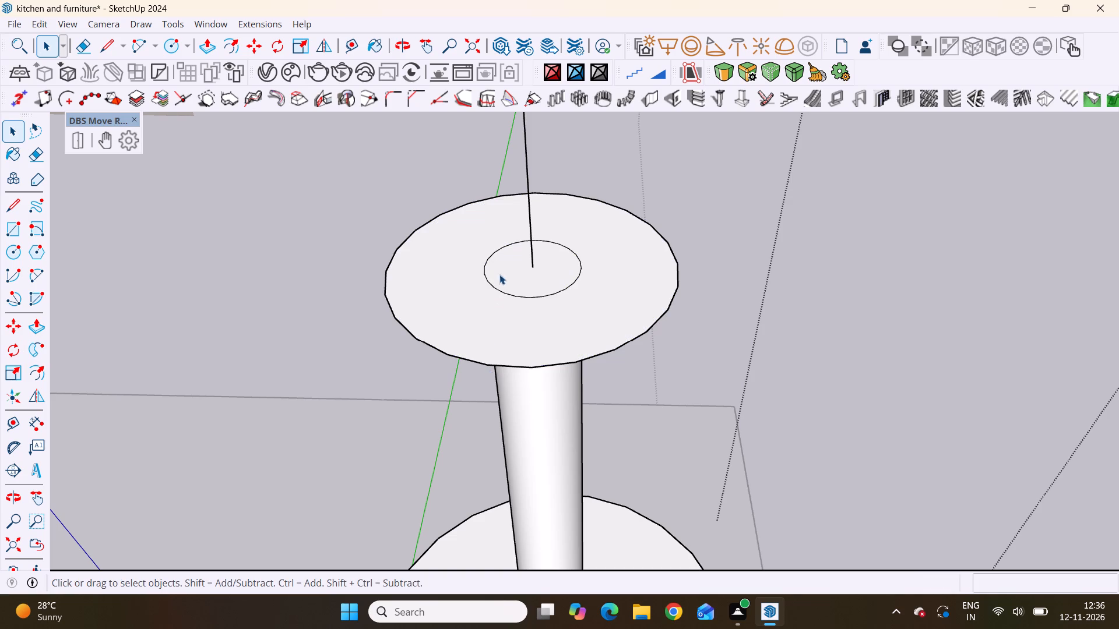
pyautogui.press('l')
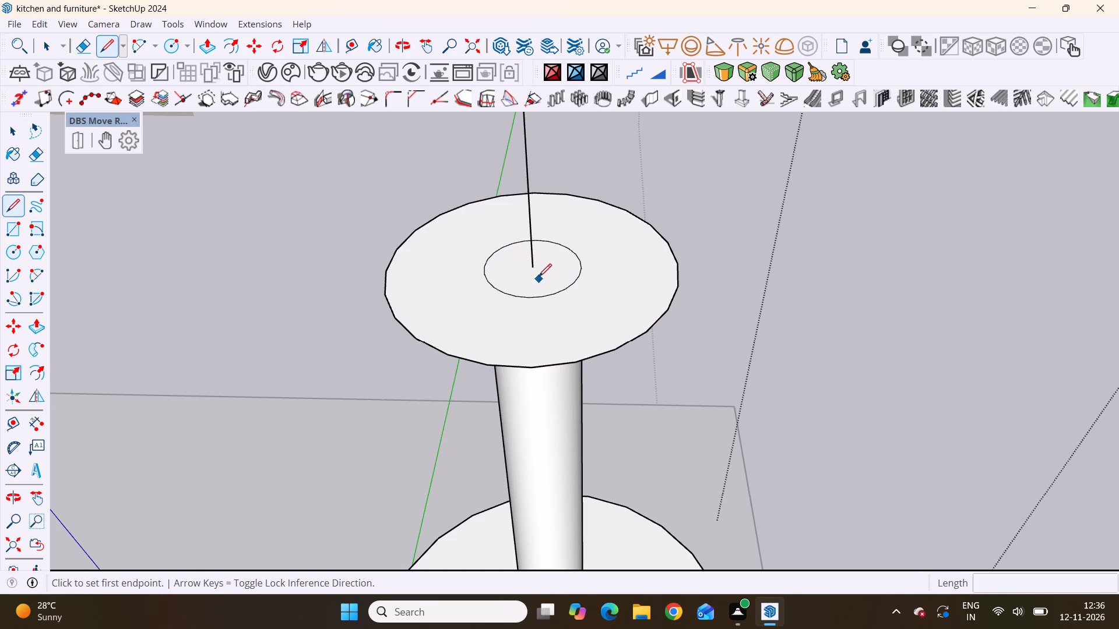
pyautogui.click(534, 266)
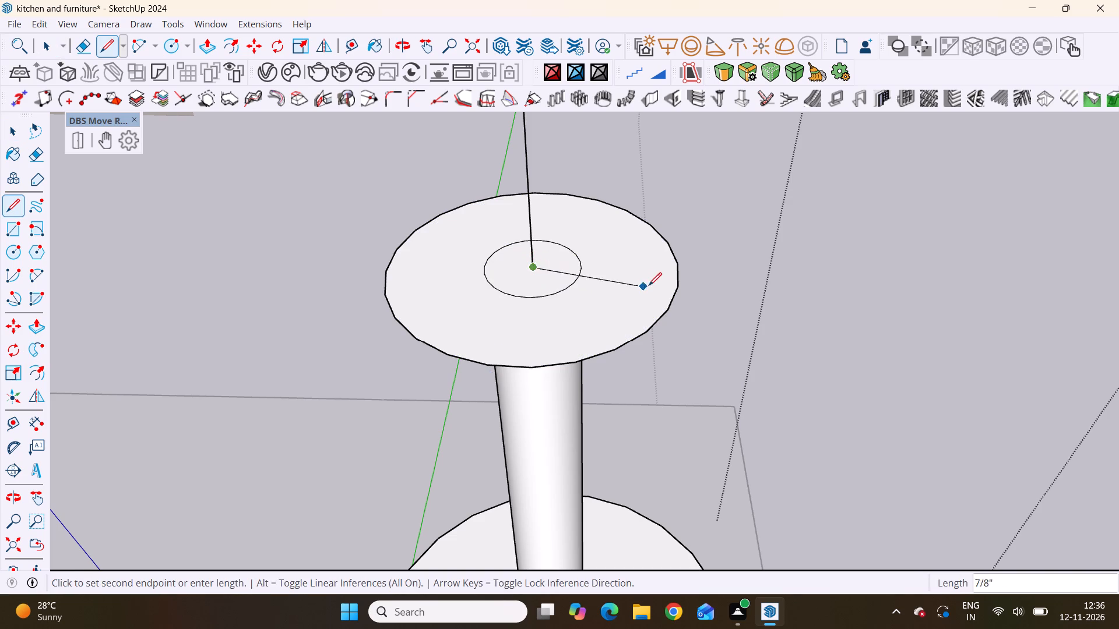
pyautogui.click(678, 268)
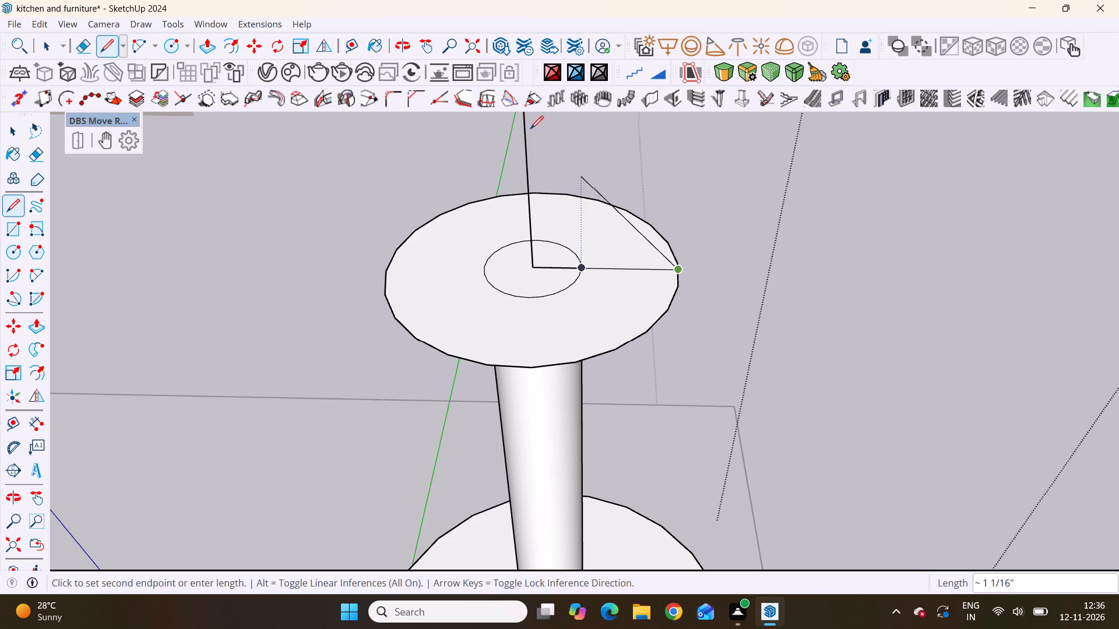
pyautogui.scroll(-8, 553, 239)
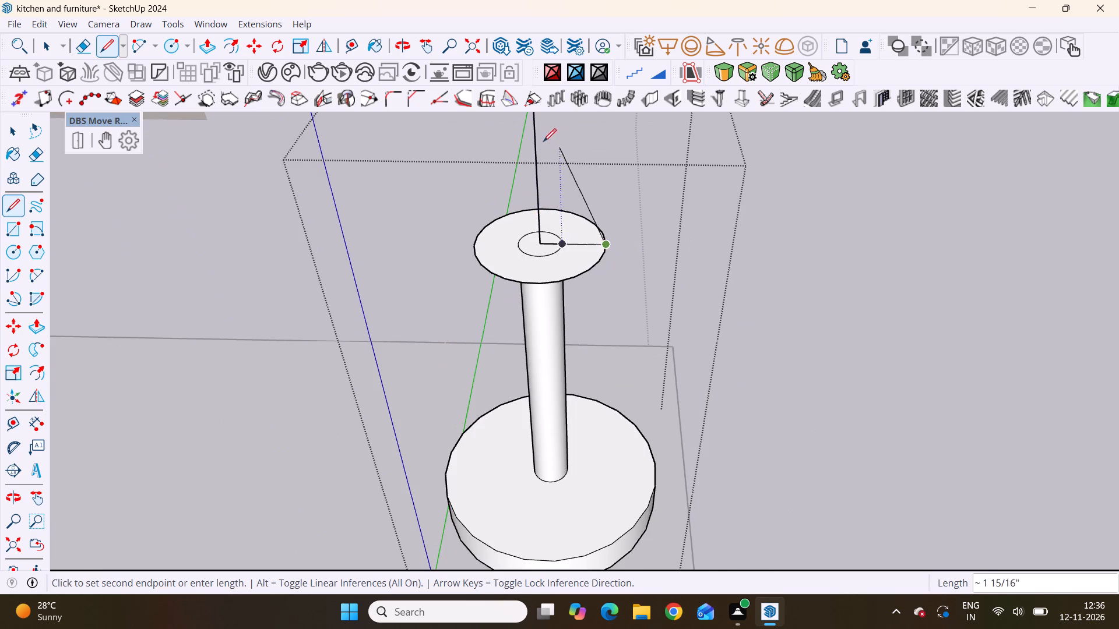
pyautogui.scroll(-4, 556, 246)
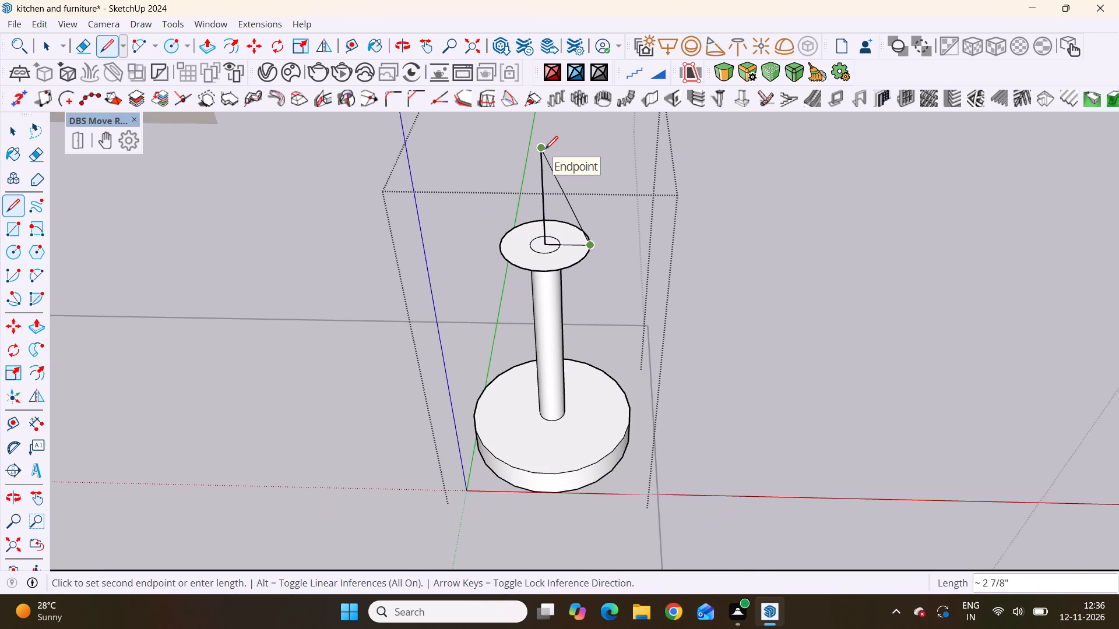
pyautogui.click(545, 149)
pyautogui.scroll(7, 566, 270)
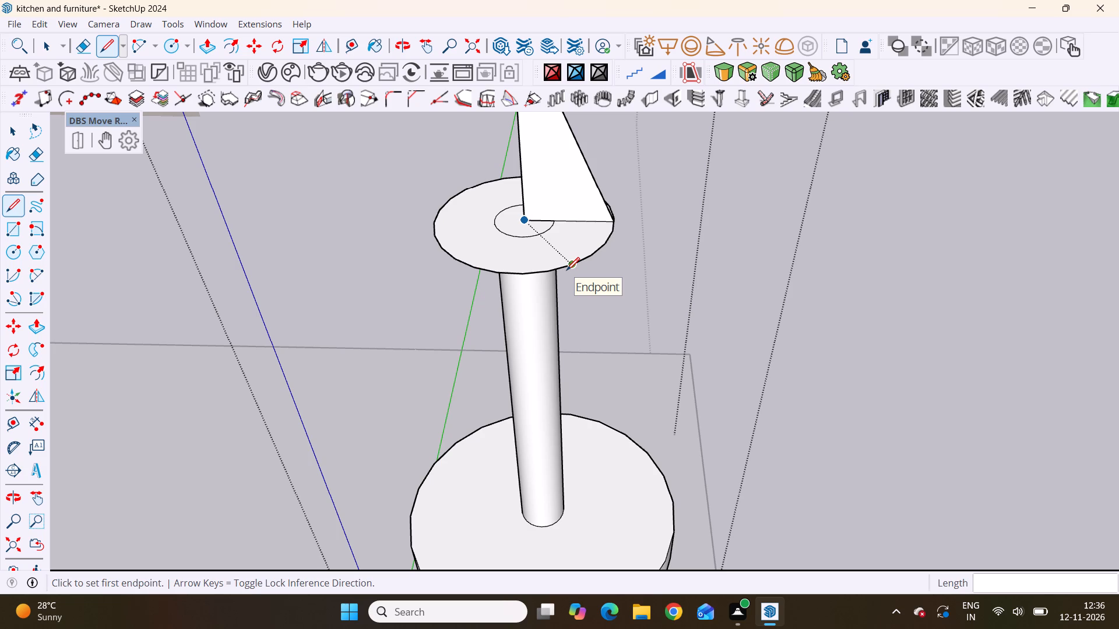
pyautogui.press('space')
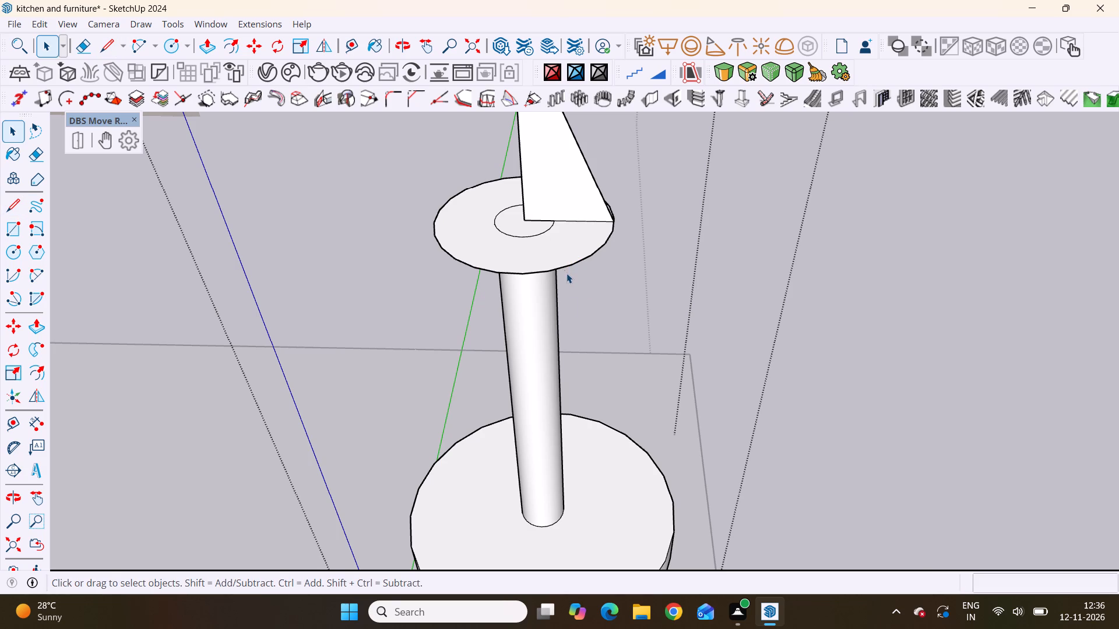
# Select the upright triangular face standing on the upper disc.
pyautogui.scroll(-11, 566, 293)
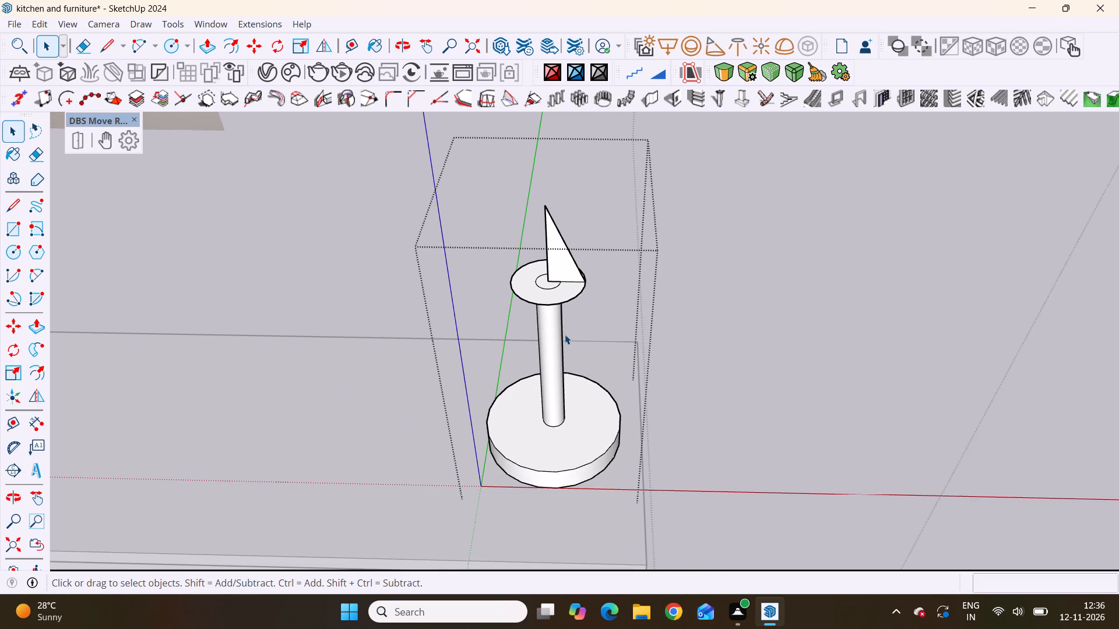
pyautogui.scroll(4, 477, 271)
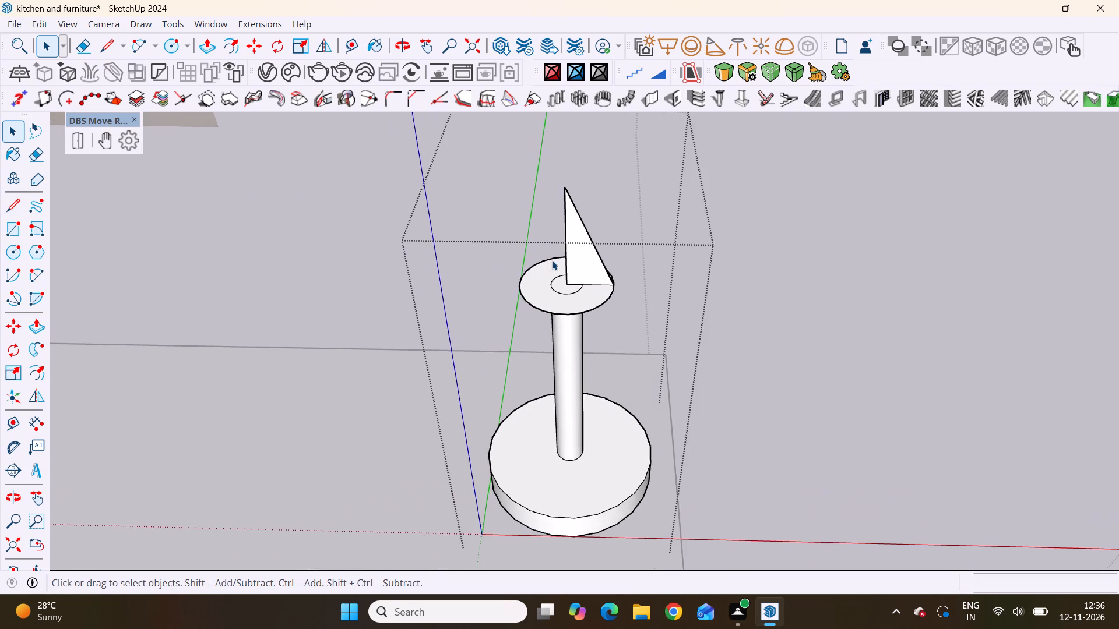
pyautogui.scroll(8, 552, 260)
pyautogui.scroll(-4, 460, 274)
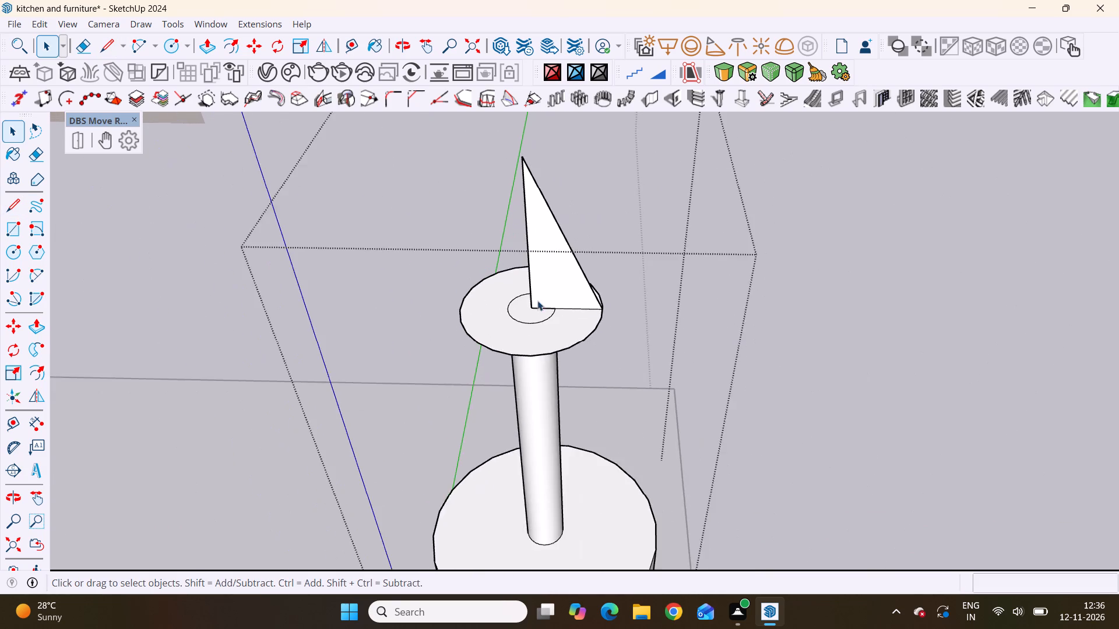
pyautogui.scroll(5, 538, 301)
pyautogui.click(579, 275)
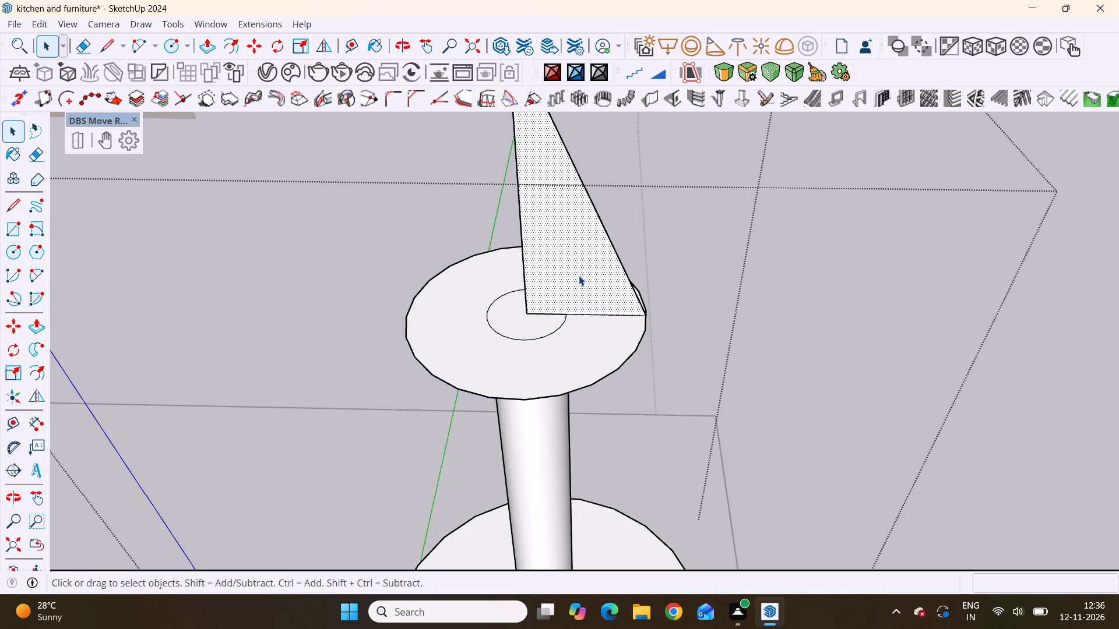
pyautogui.scroll(-4, 579, 275)
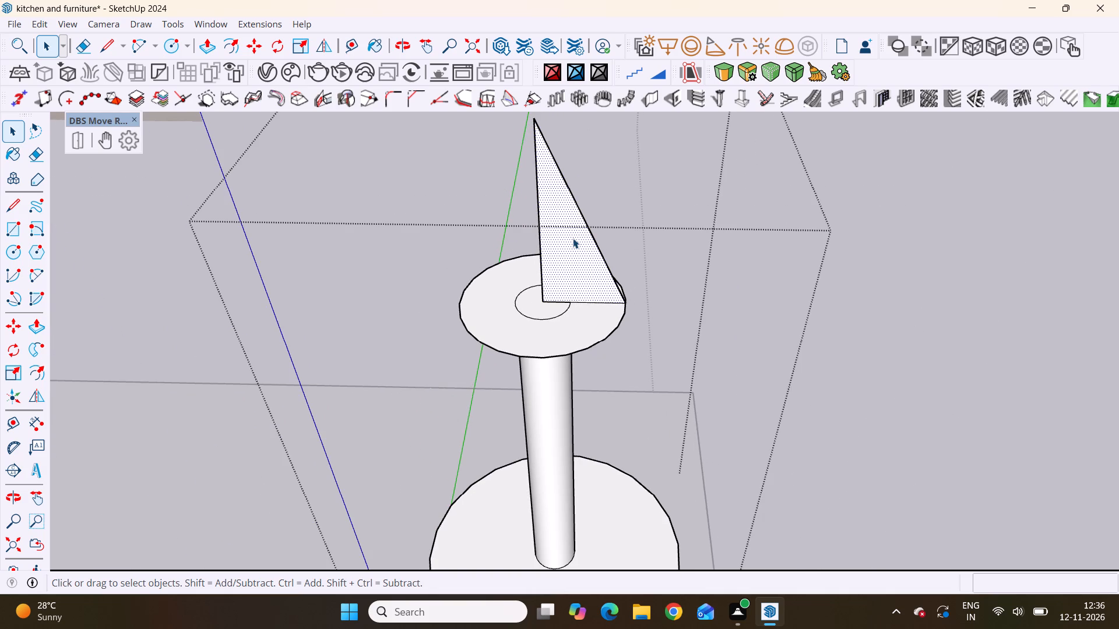
pyautogui.click(569, 241)
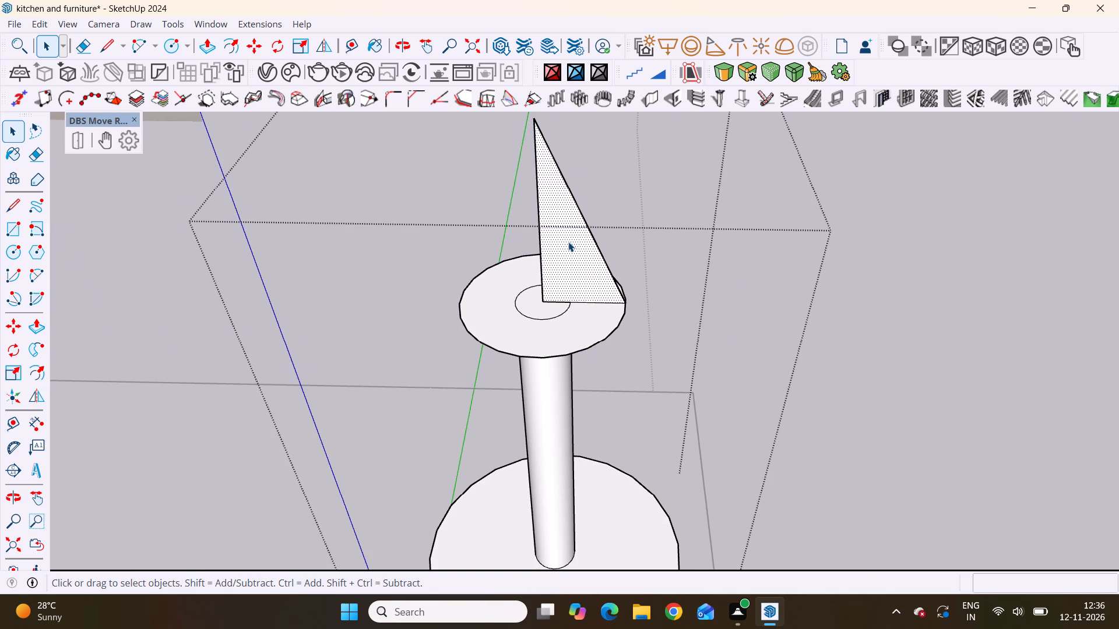
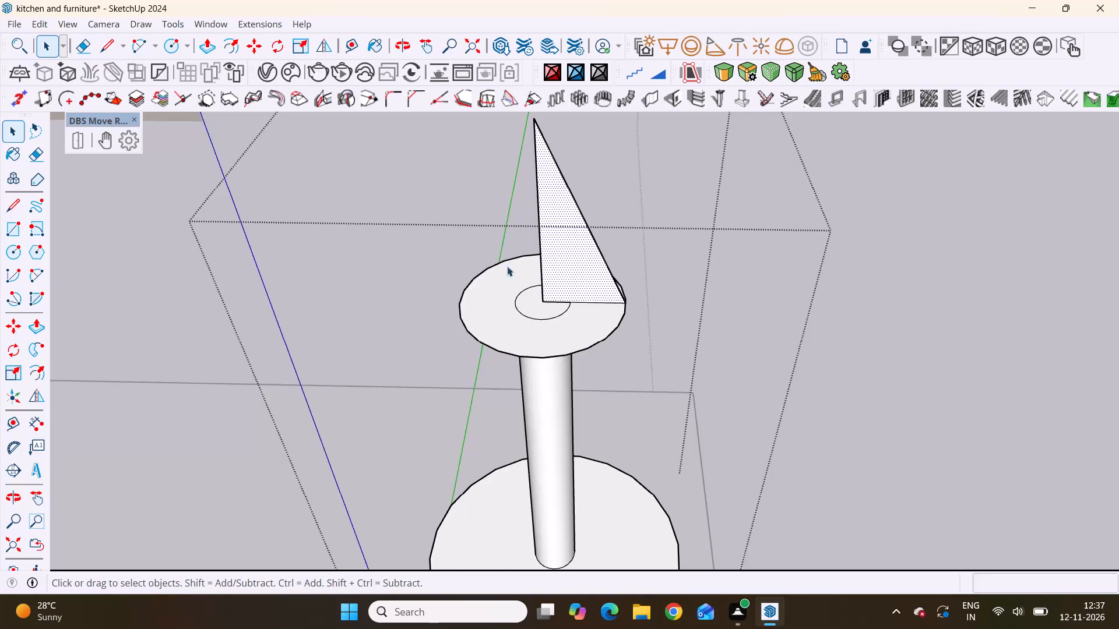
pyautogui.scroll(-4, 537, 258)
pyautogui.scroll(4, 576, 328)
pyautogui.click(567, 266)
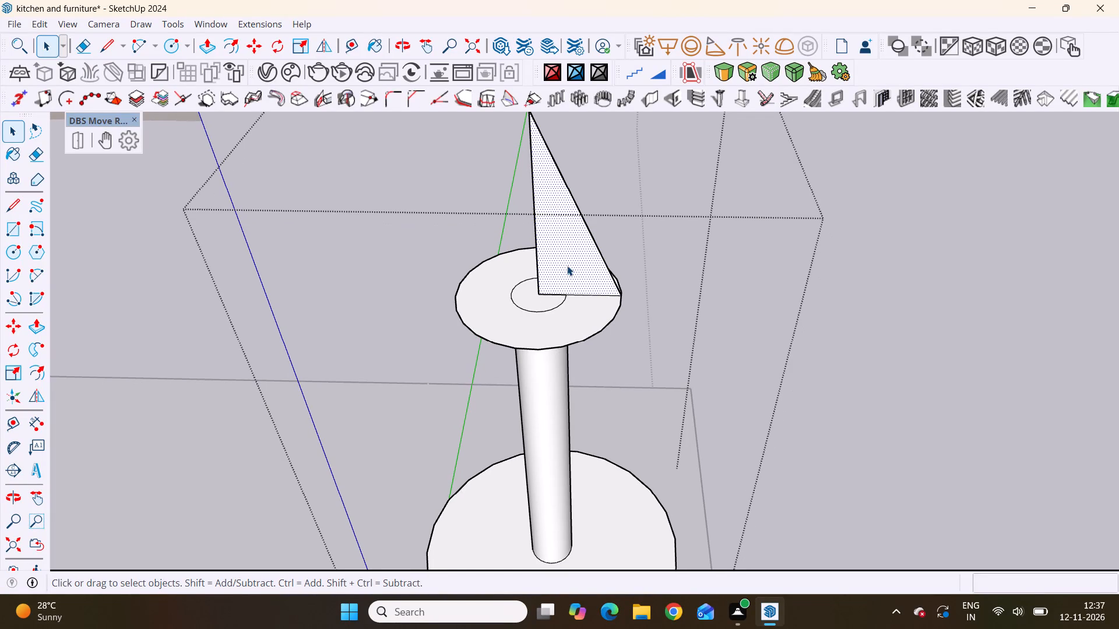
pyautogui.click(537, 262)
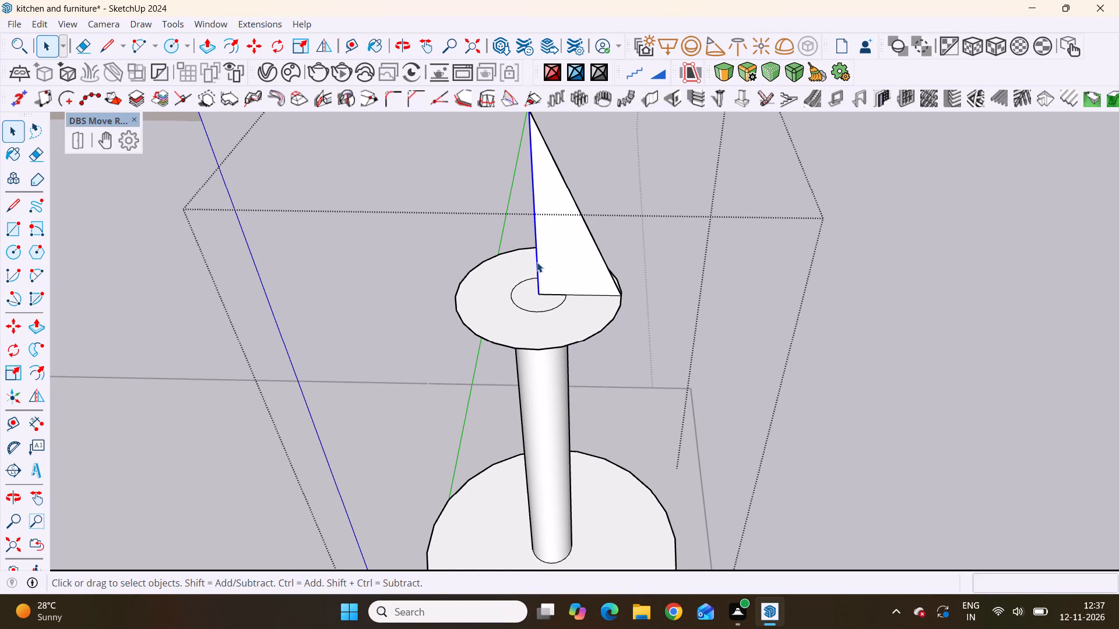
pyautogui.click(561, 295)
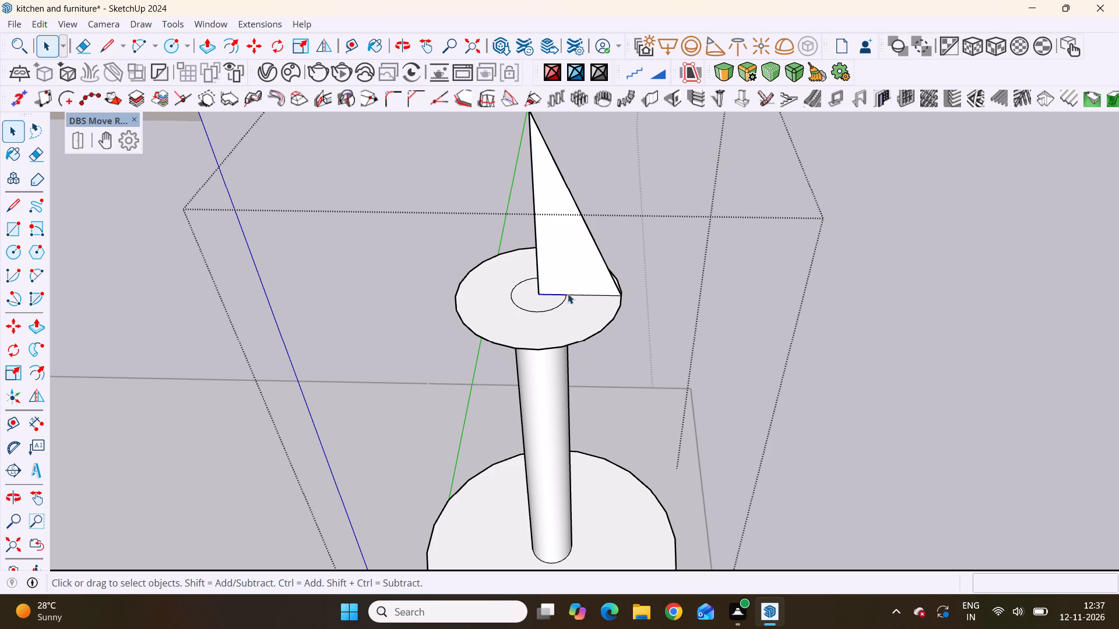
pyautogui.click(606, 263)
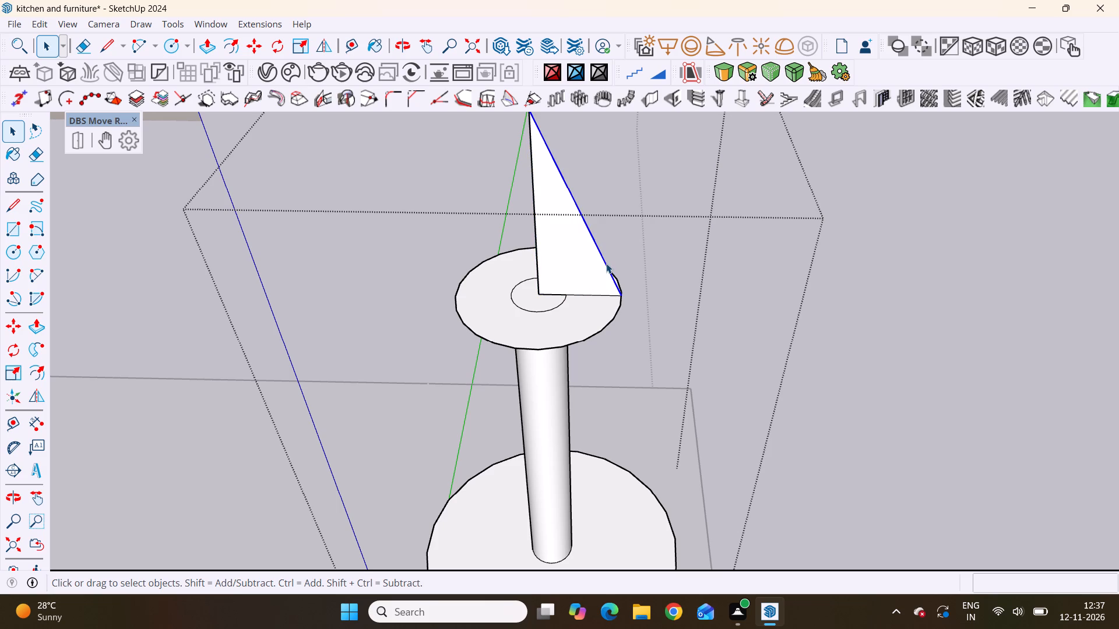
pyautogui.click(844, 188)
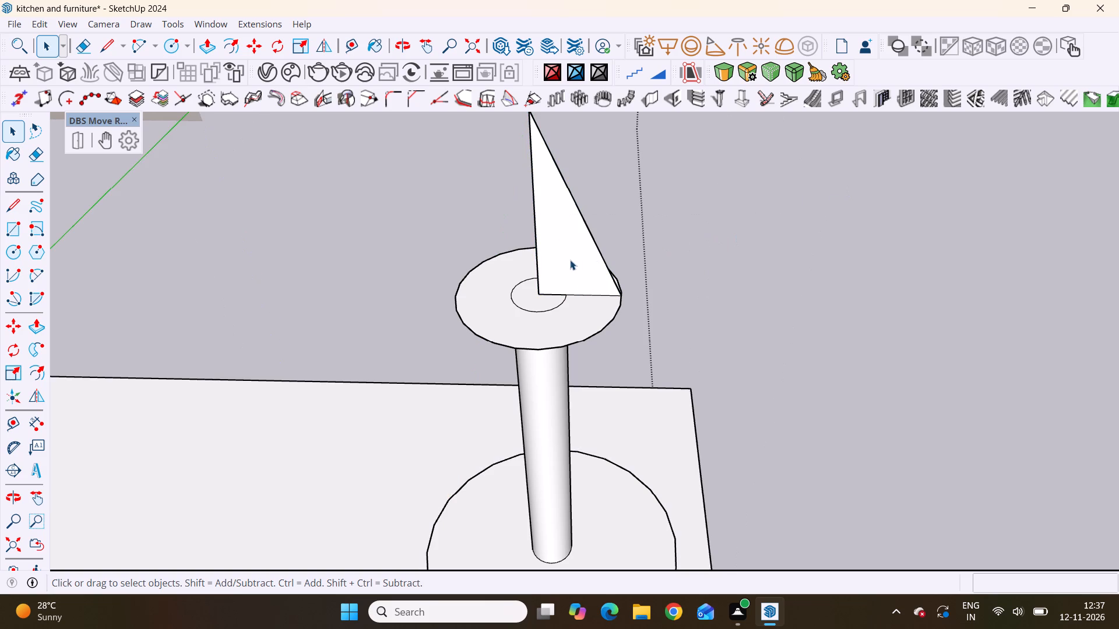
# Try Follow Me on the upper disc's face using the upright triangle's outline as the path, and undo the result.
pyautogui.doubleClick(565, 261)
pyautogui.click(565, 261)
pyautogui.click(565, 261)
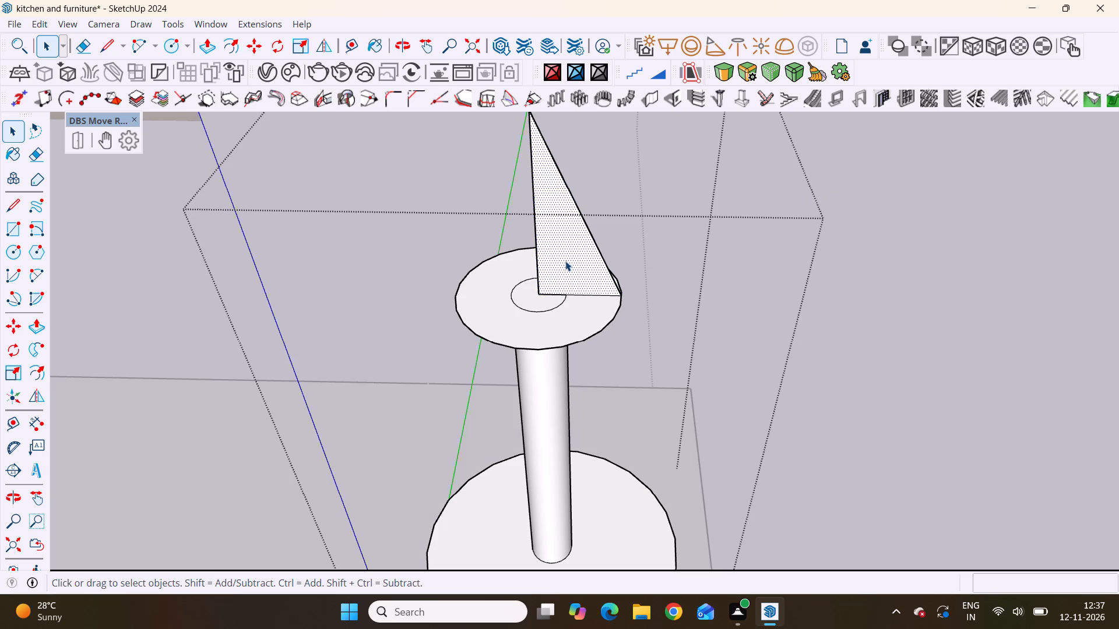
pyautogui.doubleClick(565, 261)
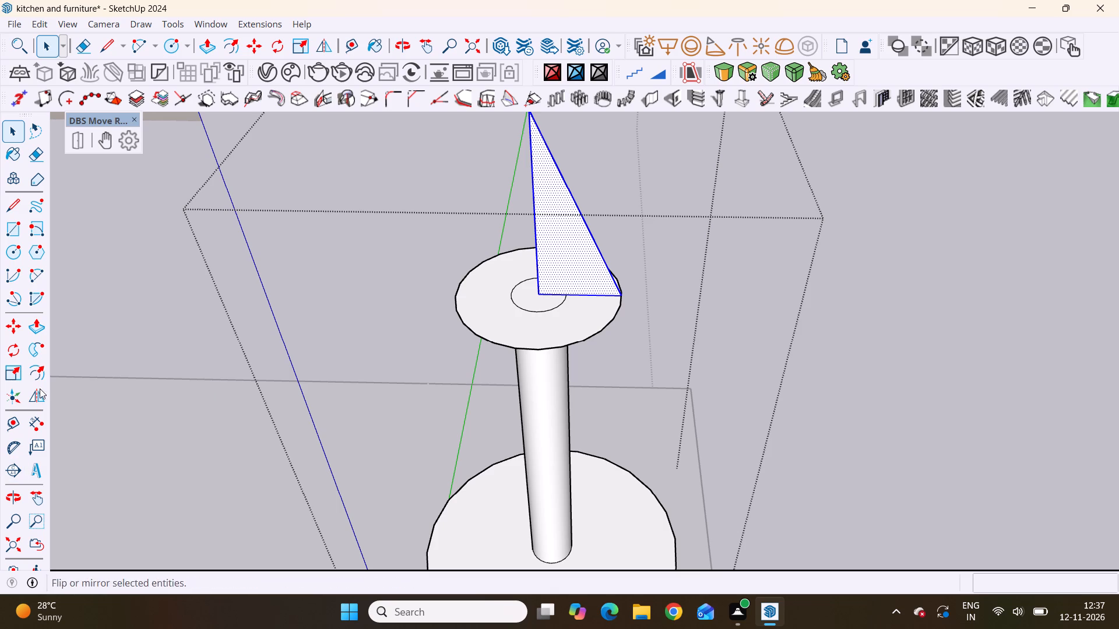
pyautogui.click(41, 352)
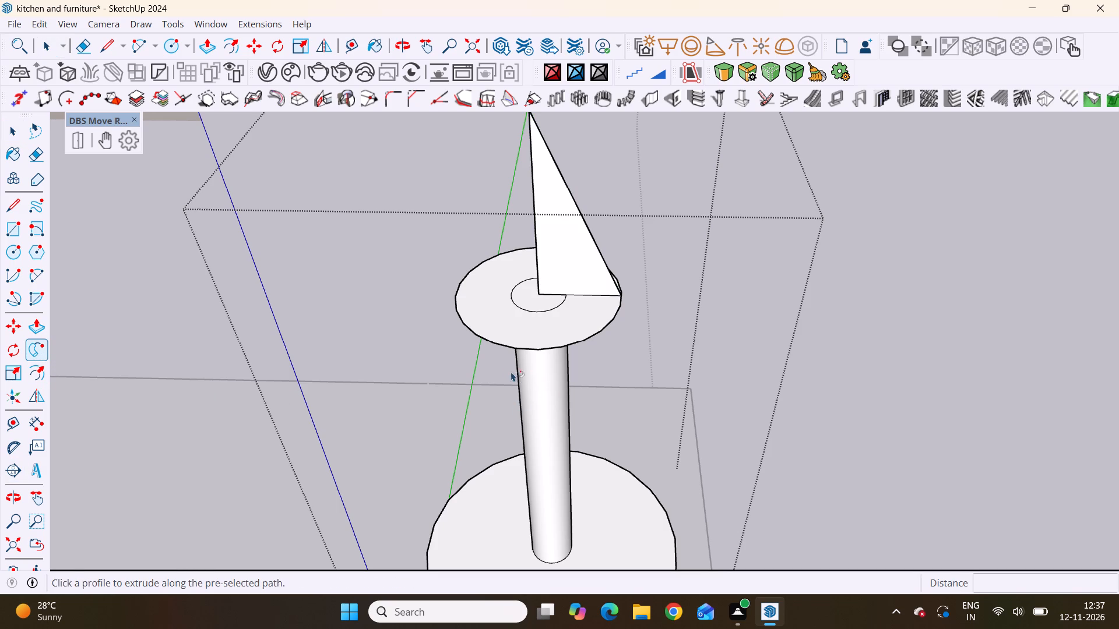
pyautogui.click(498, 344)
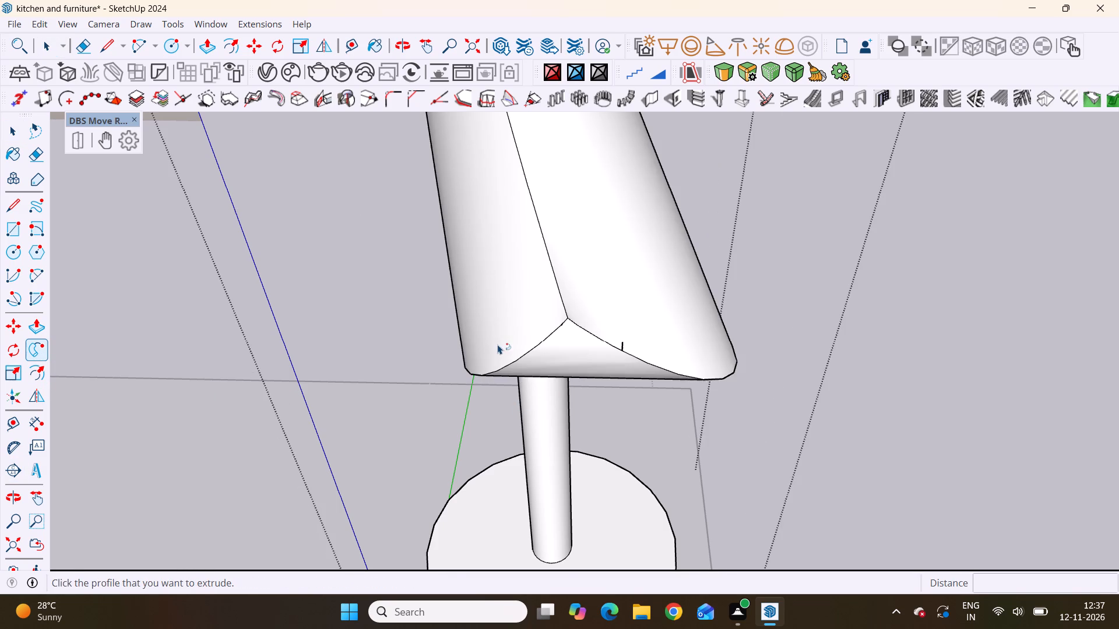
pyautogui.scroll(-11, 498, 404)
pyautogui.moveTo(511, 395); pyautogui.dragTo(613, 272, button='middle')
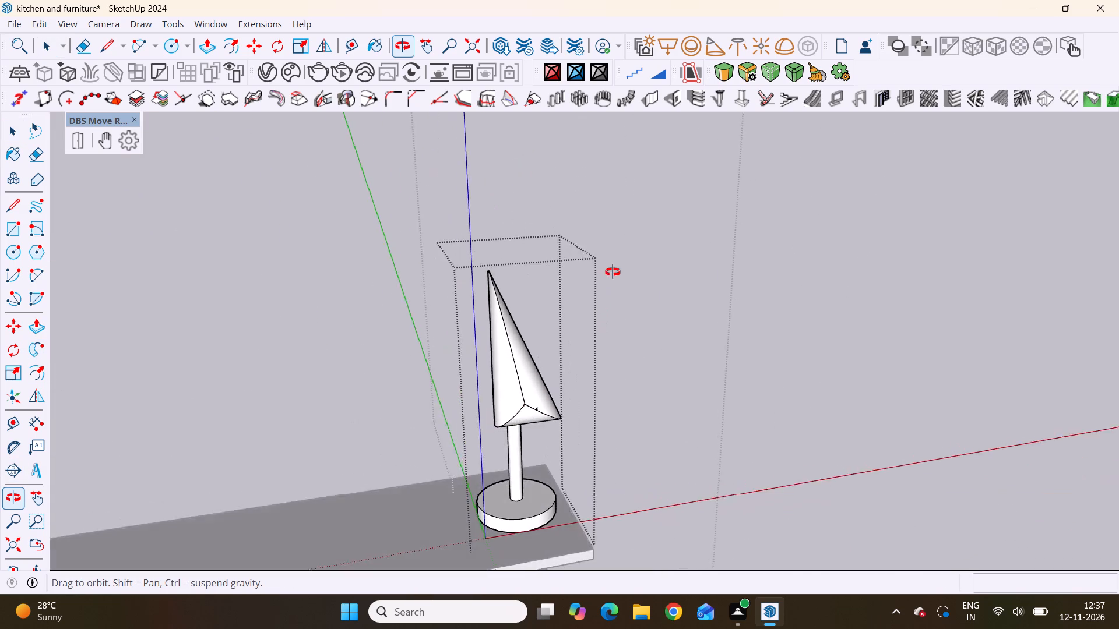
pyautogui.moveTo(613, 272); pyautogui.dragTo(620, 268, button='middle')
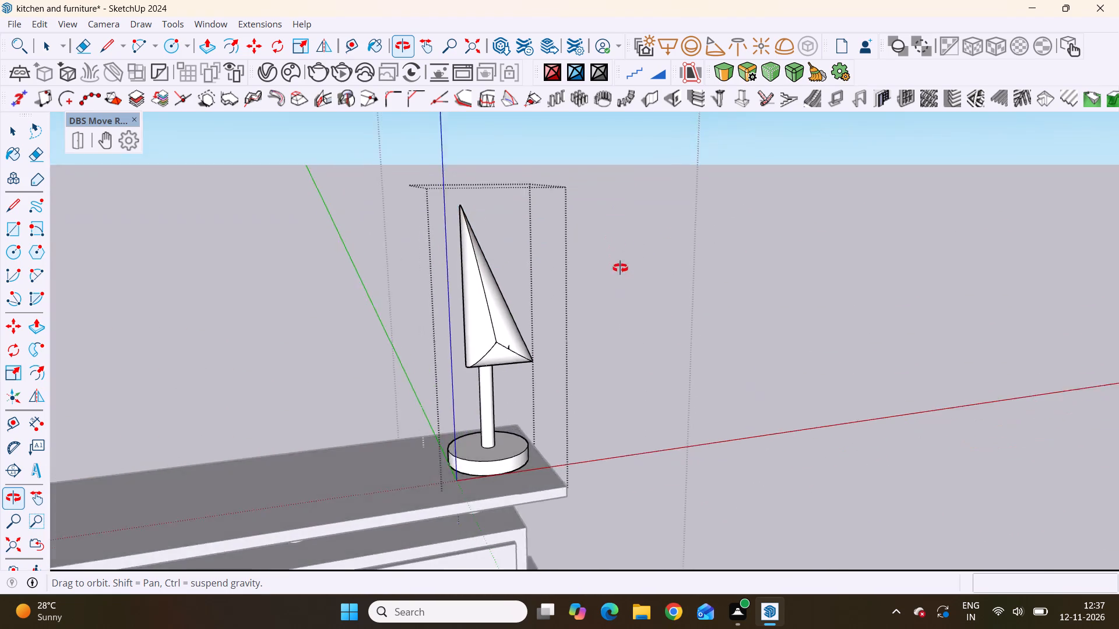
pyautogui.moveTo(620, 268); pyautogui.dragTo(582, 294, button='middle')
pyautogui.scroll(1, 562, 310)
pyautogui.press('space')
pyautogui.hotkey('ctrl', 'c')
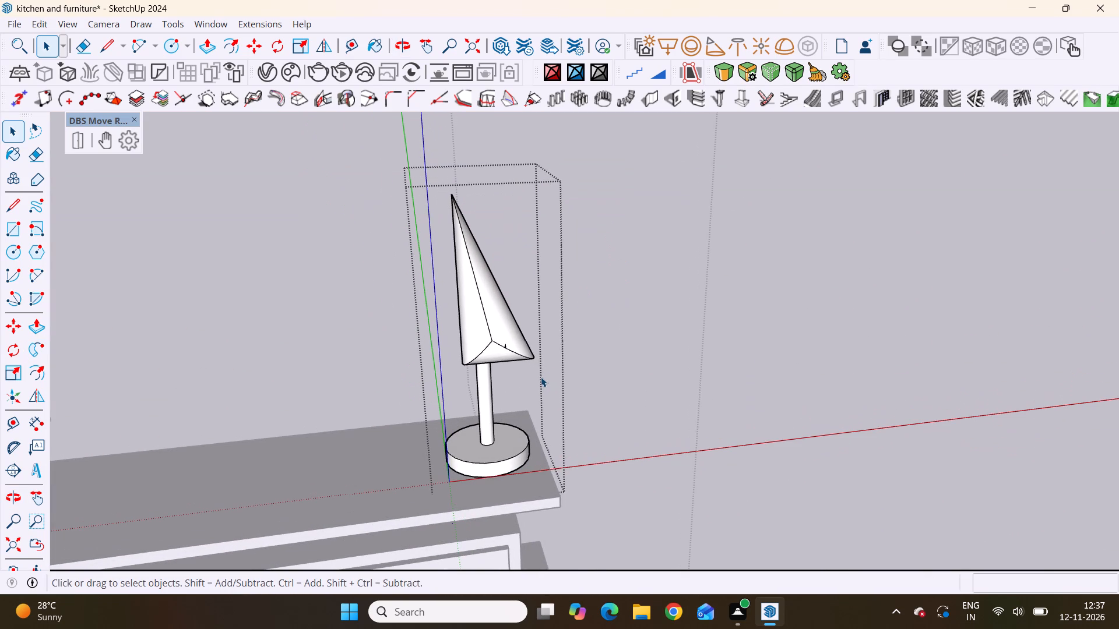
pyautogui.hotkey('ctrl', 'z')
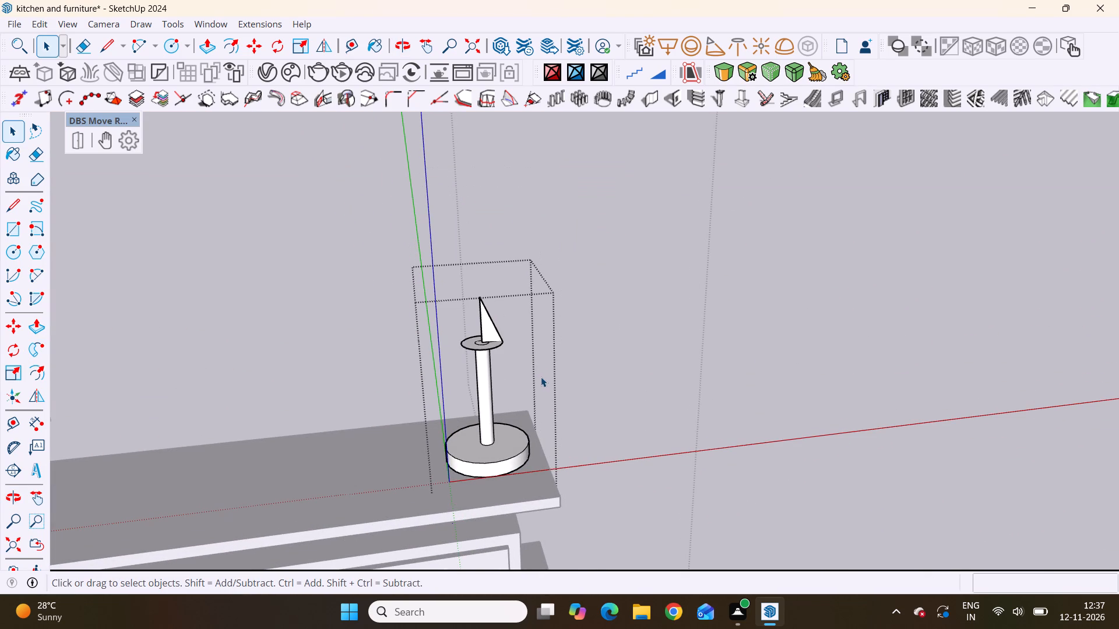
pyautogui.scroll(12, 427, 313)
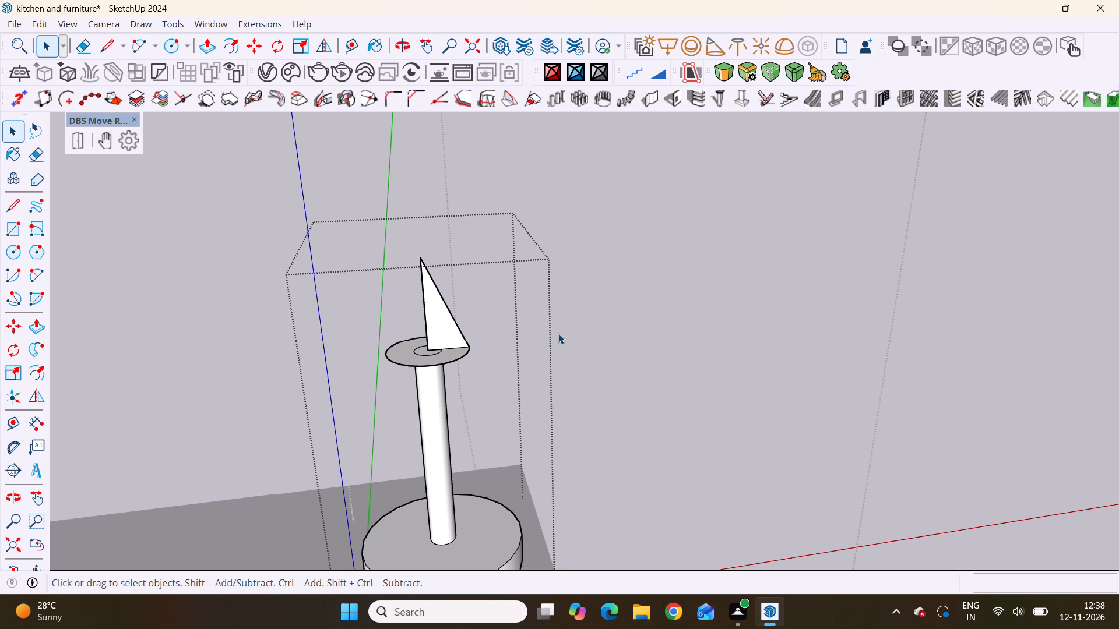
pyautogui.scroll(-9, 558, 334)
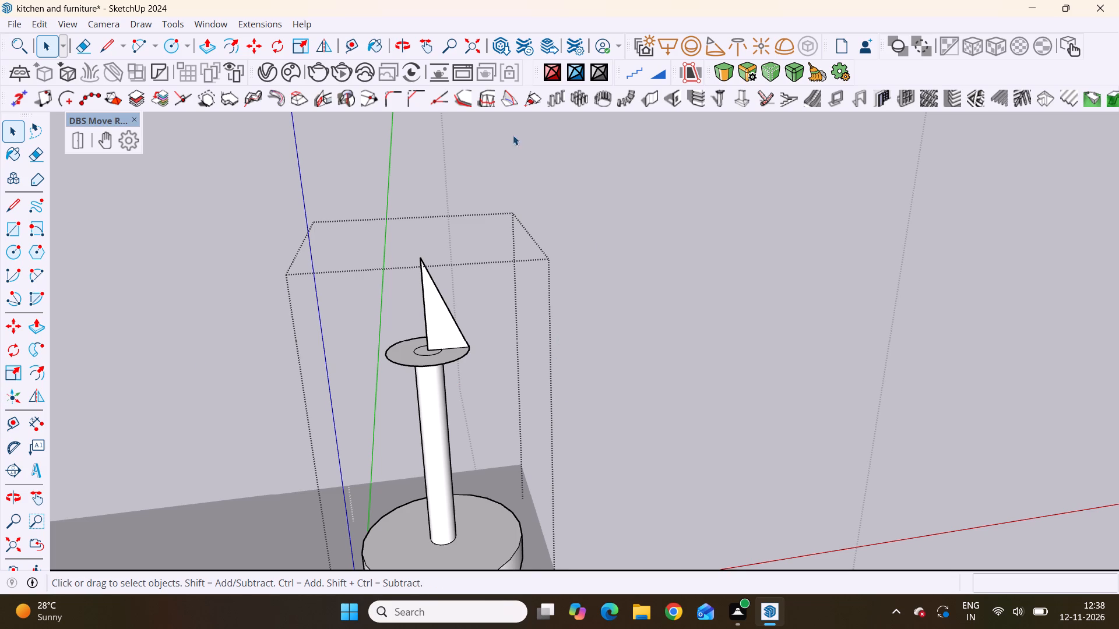
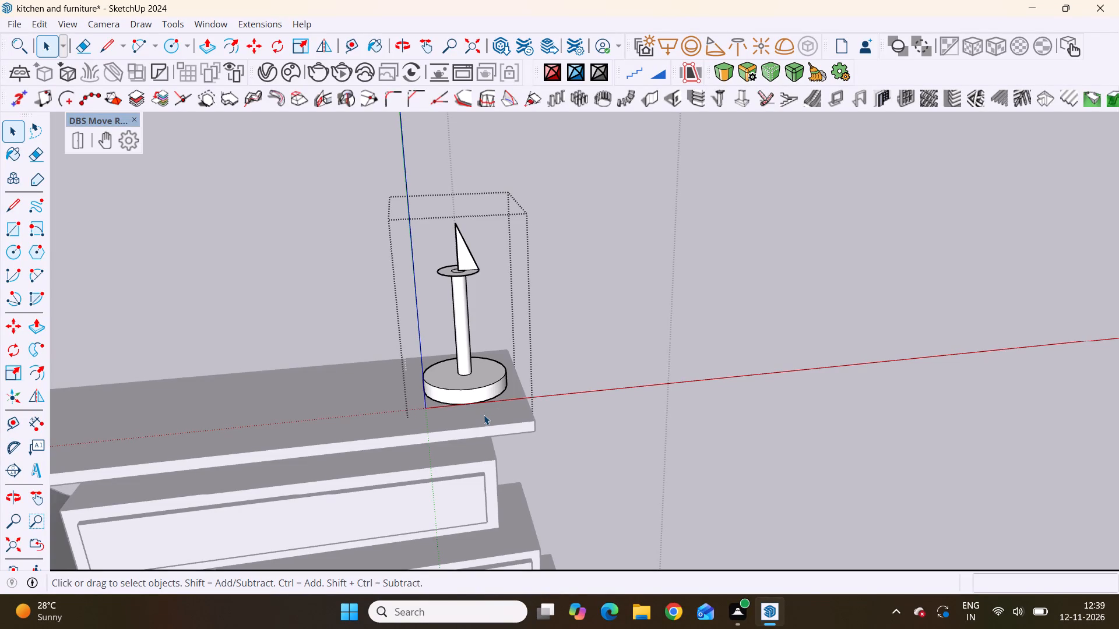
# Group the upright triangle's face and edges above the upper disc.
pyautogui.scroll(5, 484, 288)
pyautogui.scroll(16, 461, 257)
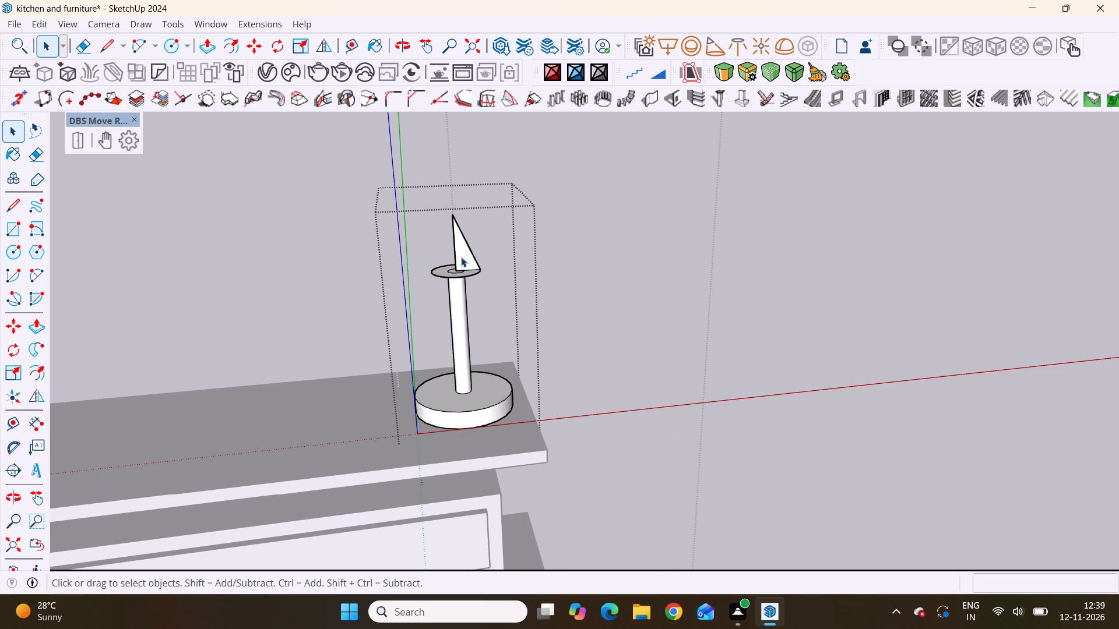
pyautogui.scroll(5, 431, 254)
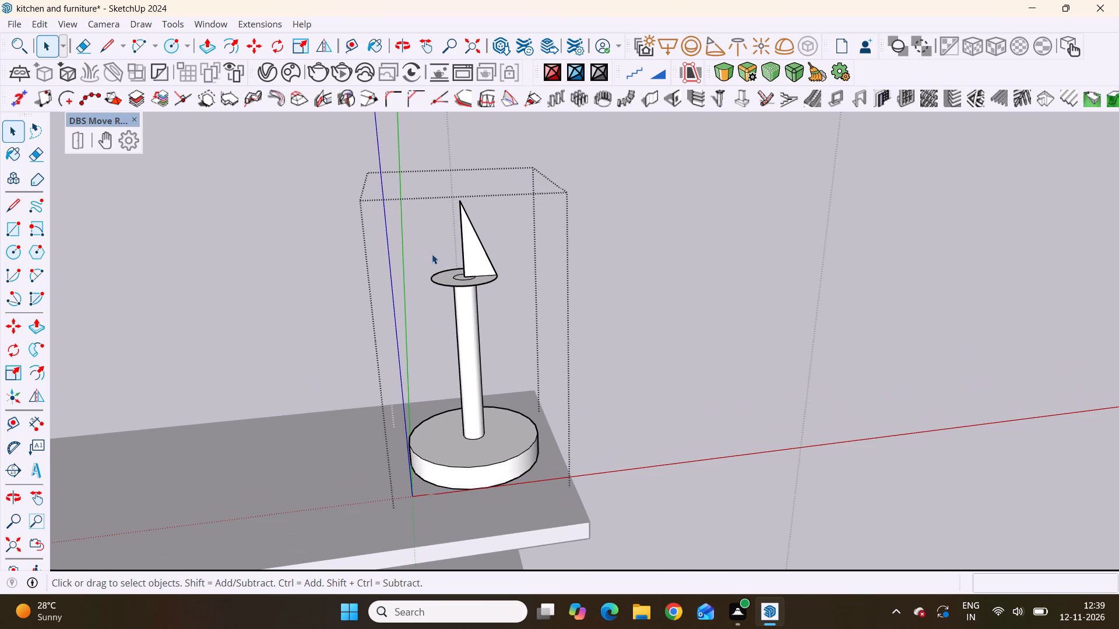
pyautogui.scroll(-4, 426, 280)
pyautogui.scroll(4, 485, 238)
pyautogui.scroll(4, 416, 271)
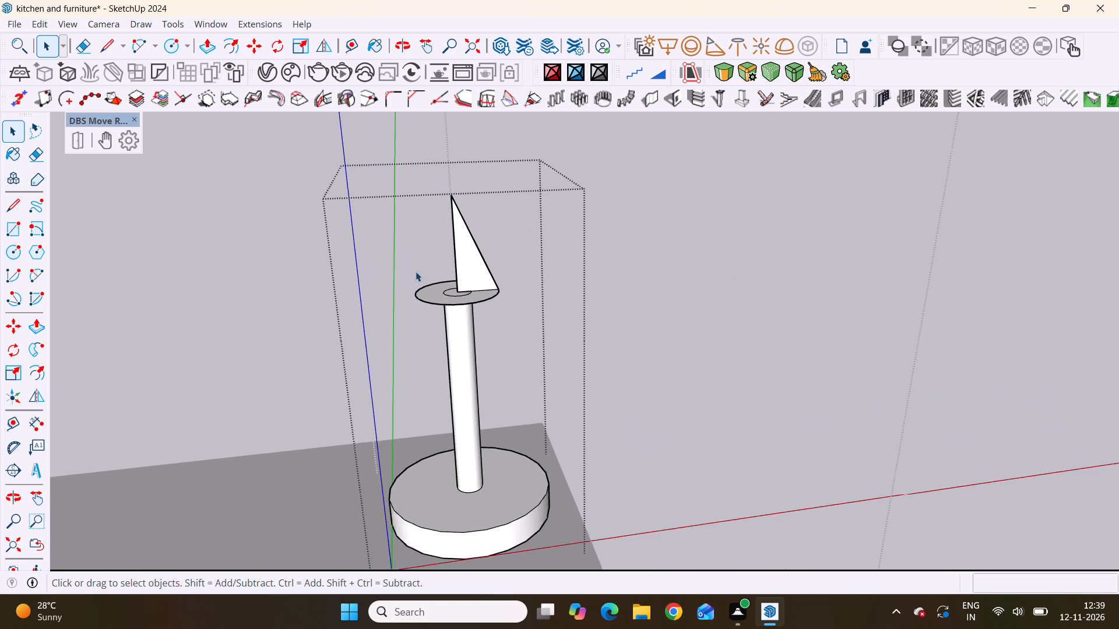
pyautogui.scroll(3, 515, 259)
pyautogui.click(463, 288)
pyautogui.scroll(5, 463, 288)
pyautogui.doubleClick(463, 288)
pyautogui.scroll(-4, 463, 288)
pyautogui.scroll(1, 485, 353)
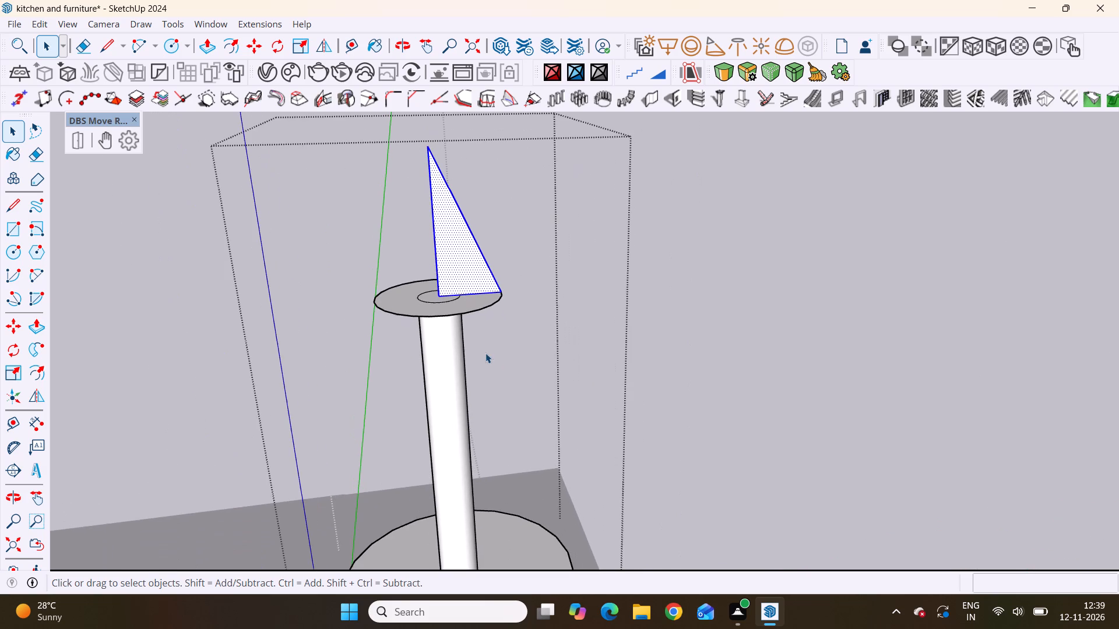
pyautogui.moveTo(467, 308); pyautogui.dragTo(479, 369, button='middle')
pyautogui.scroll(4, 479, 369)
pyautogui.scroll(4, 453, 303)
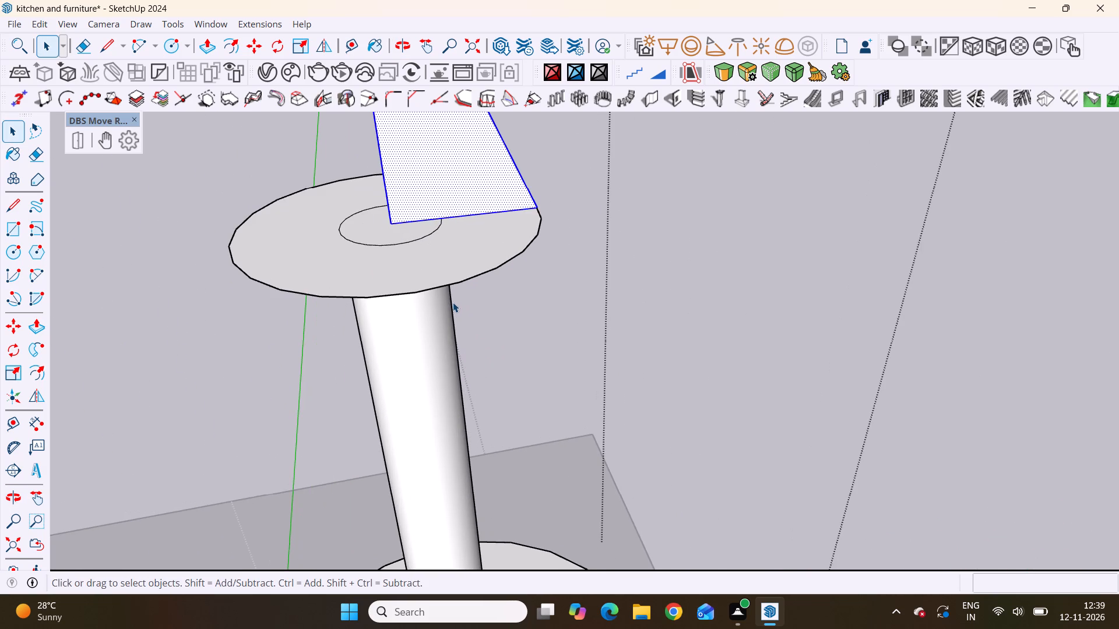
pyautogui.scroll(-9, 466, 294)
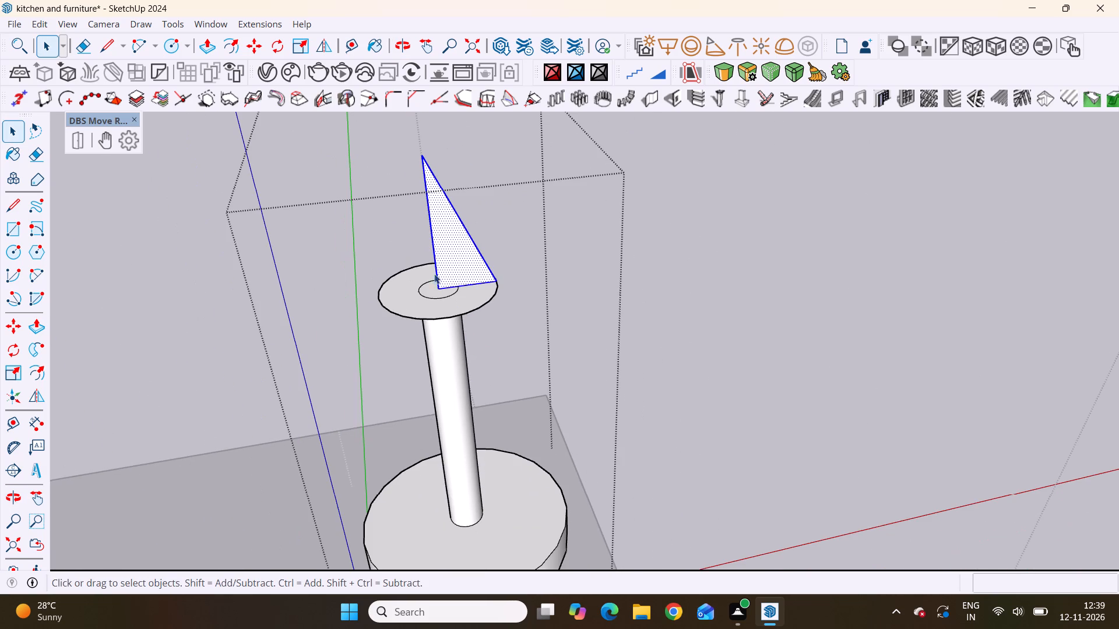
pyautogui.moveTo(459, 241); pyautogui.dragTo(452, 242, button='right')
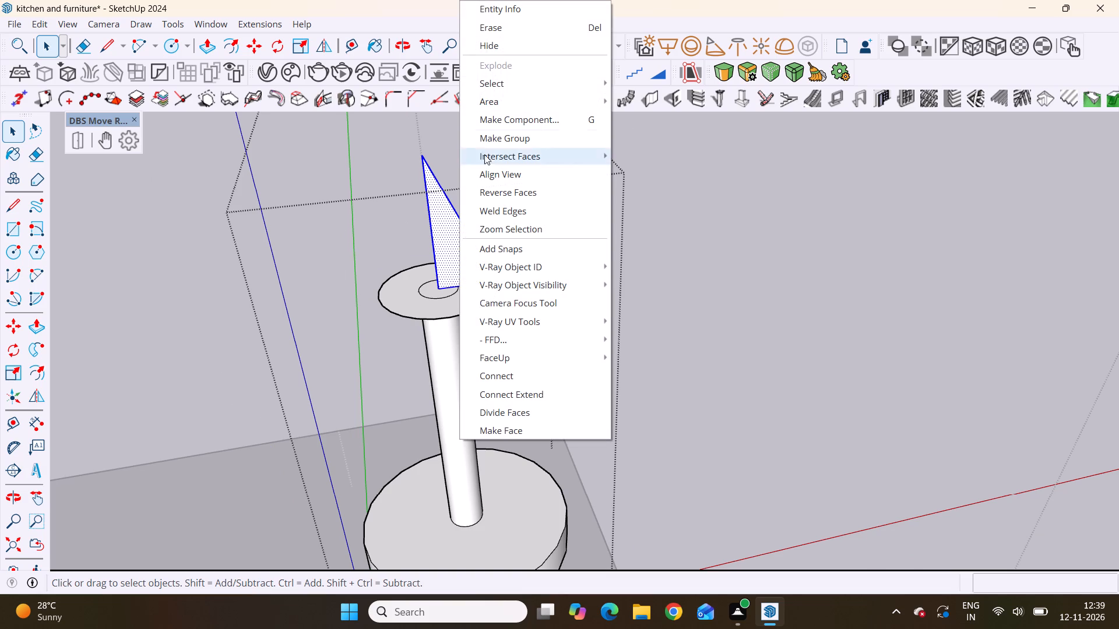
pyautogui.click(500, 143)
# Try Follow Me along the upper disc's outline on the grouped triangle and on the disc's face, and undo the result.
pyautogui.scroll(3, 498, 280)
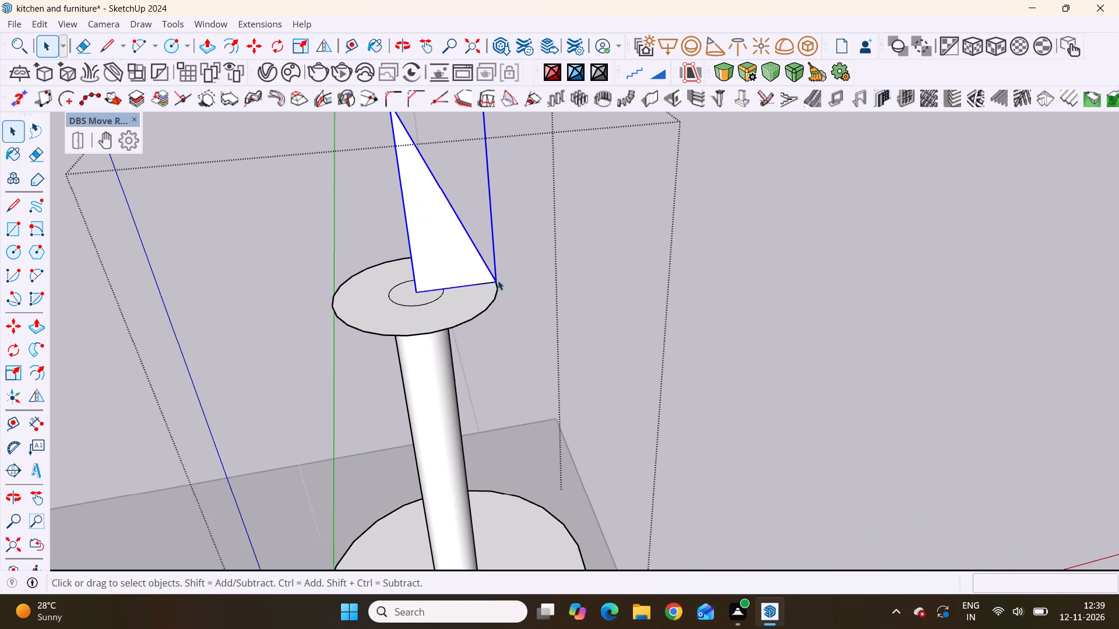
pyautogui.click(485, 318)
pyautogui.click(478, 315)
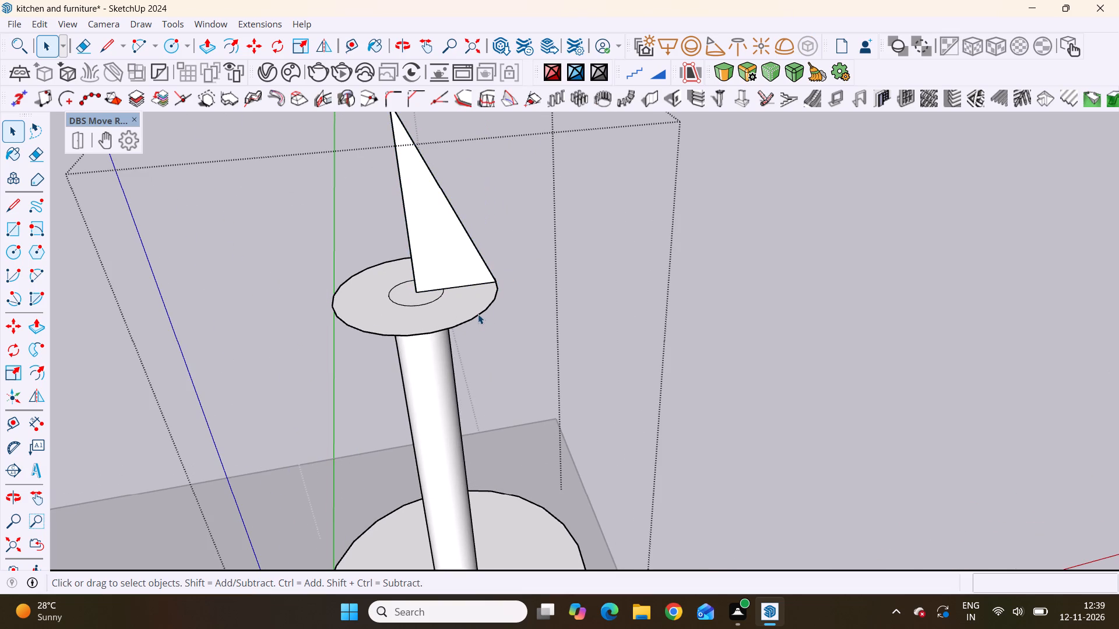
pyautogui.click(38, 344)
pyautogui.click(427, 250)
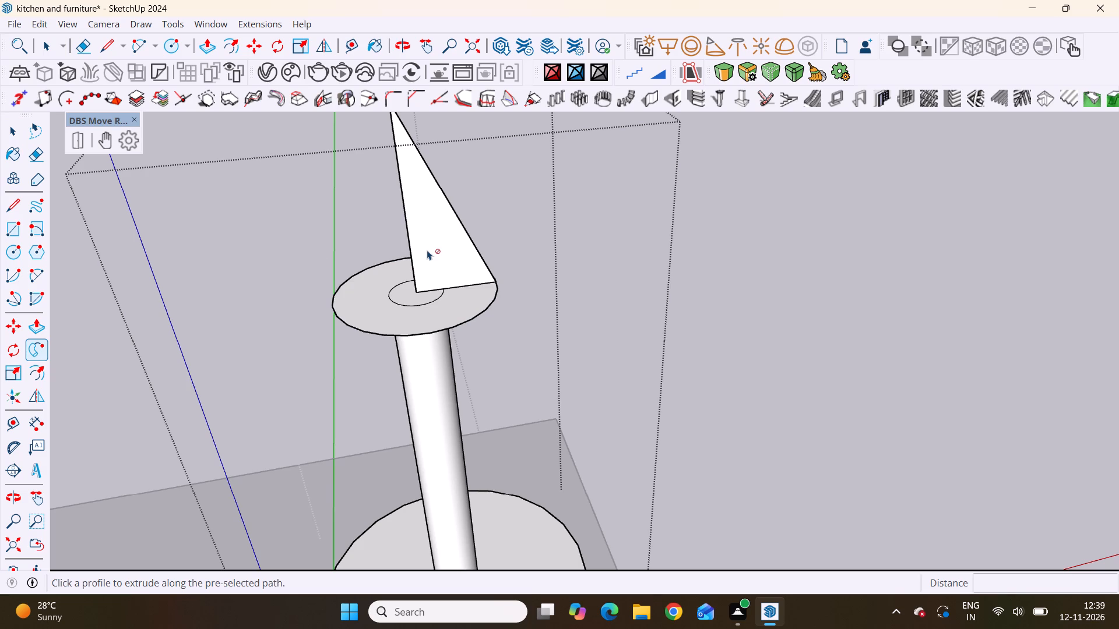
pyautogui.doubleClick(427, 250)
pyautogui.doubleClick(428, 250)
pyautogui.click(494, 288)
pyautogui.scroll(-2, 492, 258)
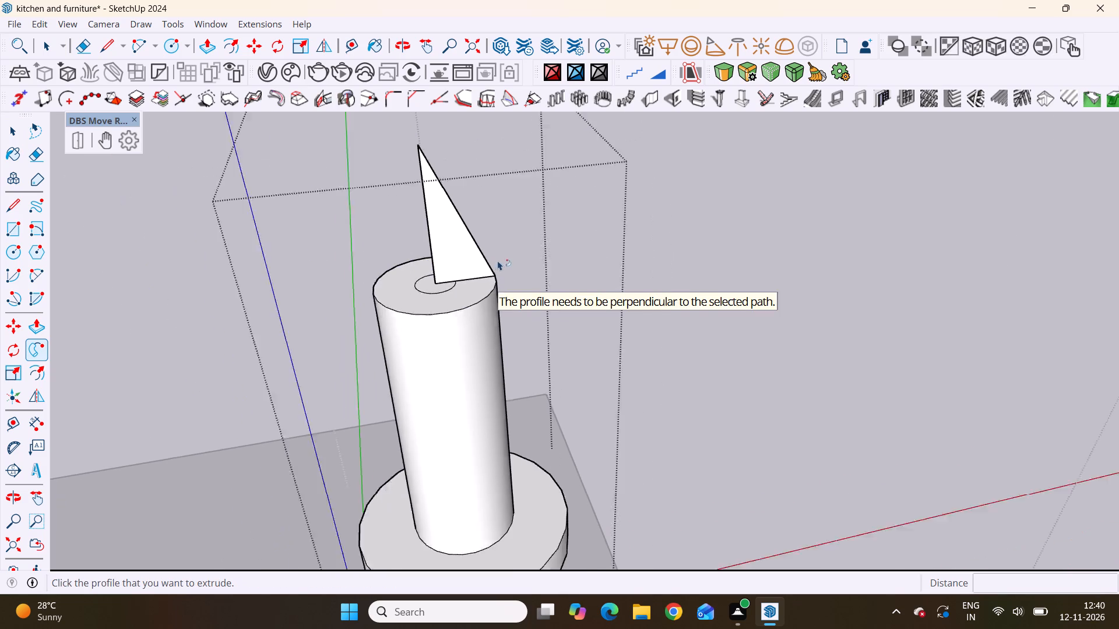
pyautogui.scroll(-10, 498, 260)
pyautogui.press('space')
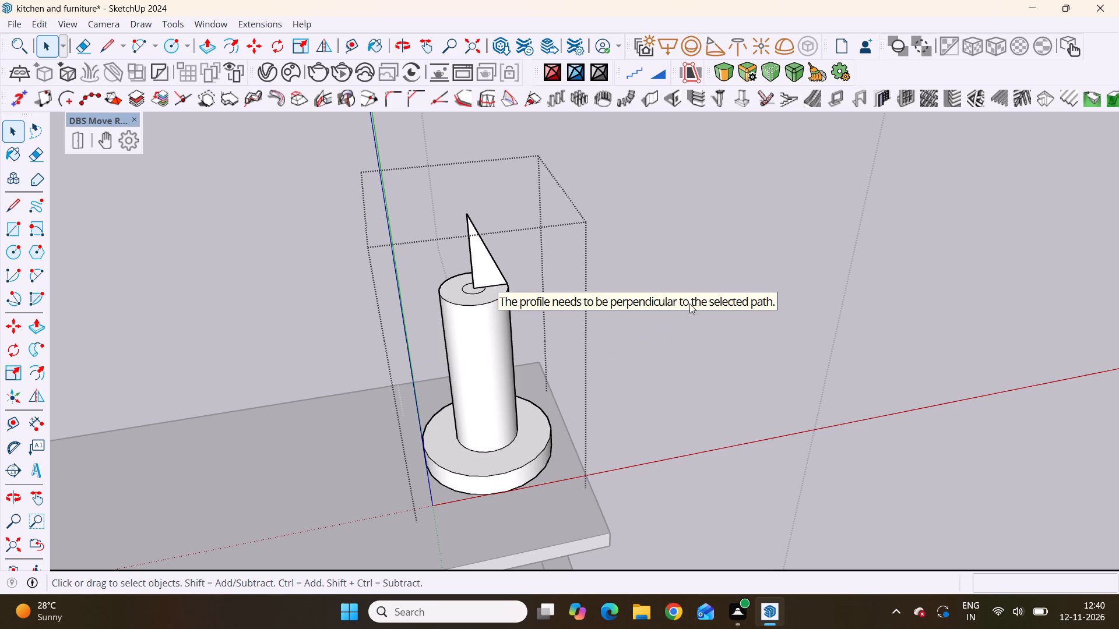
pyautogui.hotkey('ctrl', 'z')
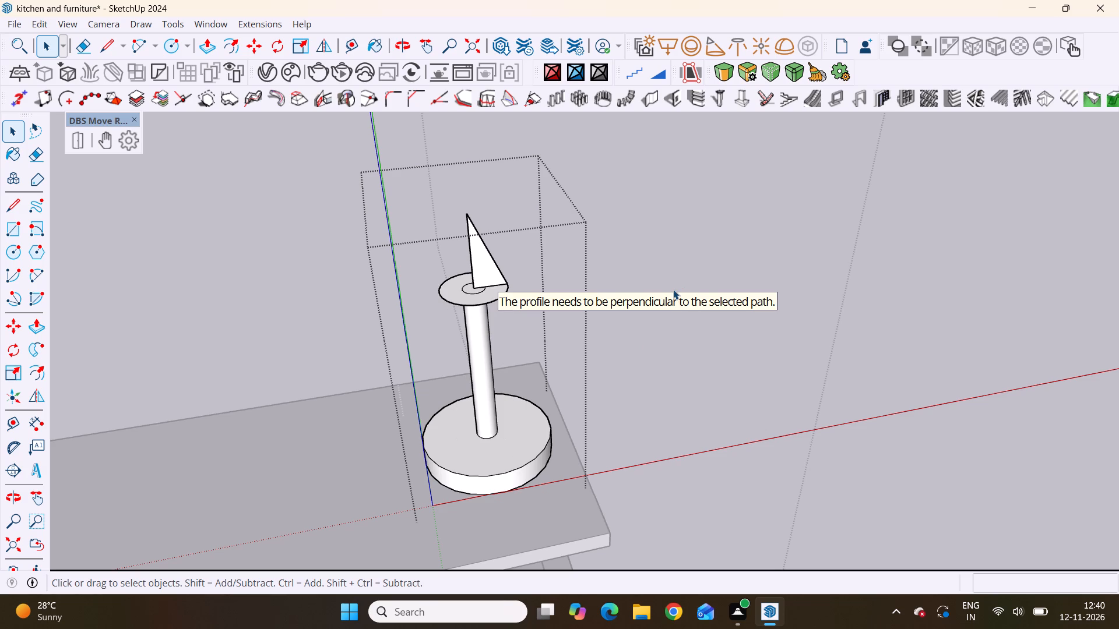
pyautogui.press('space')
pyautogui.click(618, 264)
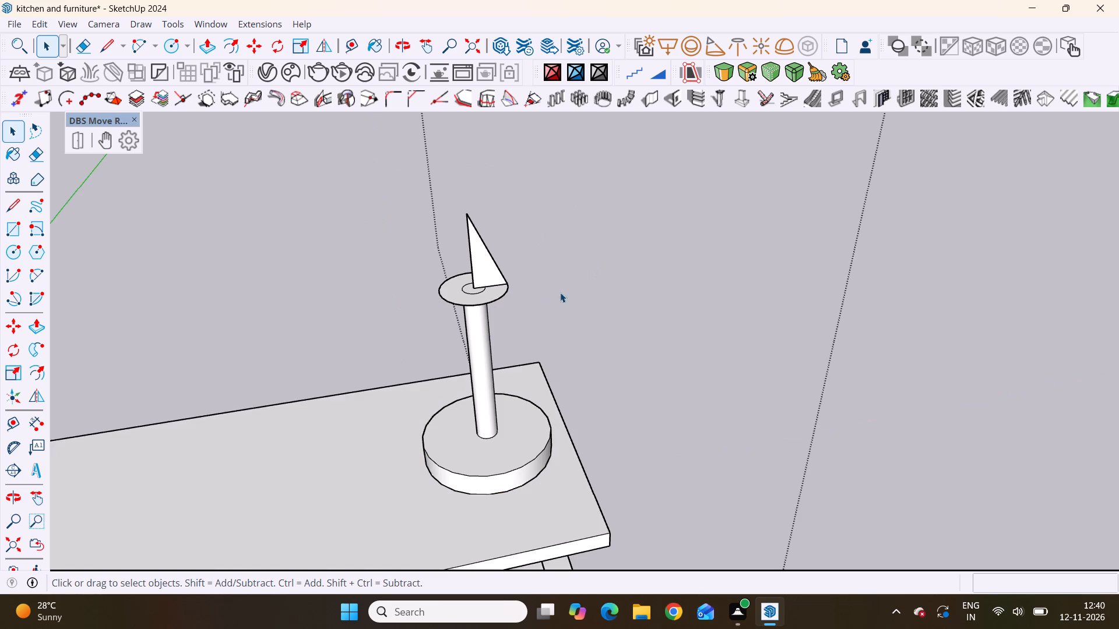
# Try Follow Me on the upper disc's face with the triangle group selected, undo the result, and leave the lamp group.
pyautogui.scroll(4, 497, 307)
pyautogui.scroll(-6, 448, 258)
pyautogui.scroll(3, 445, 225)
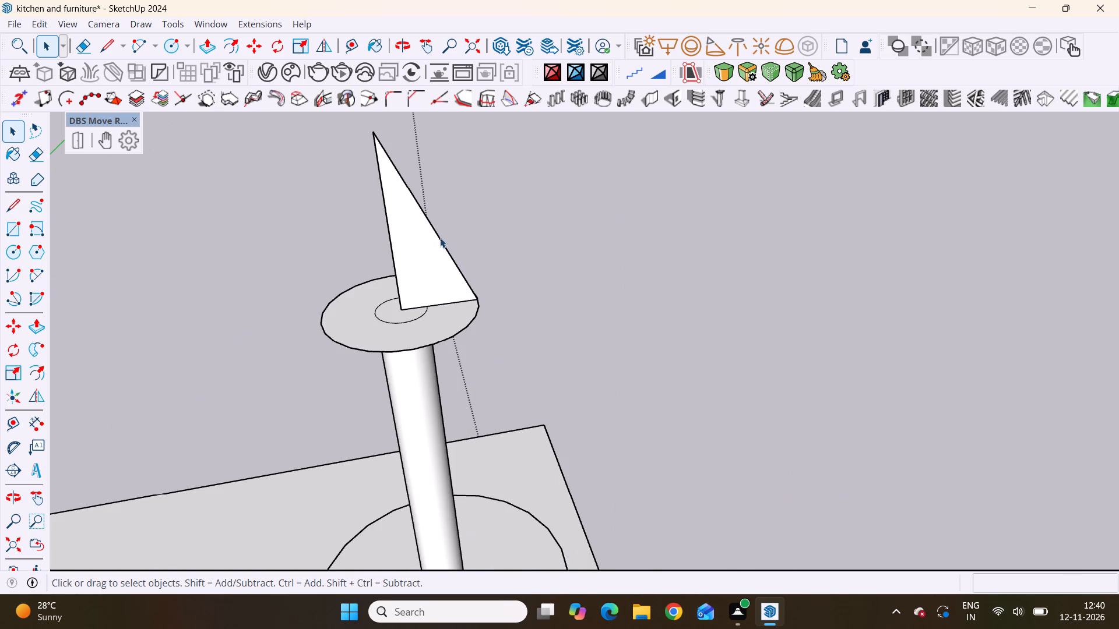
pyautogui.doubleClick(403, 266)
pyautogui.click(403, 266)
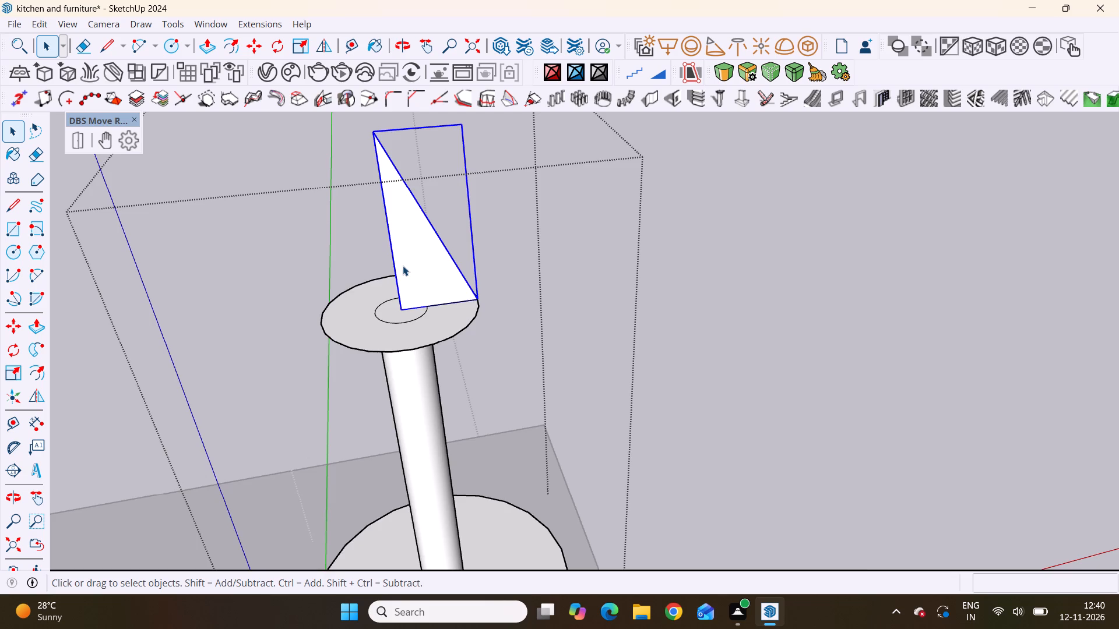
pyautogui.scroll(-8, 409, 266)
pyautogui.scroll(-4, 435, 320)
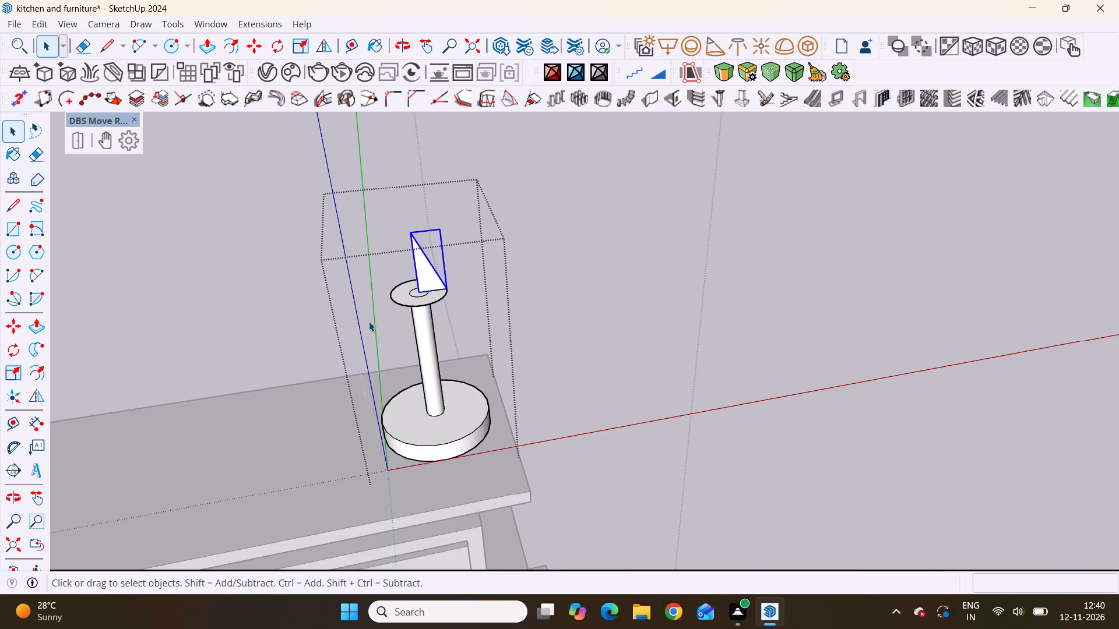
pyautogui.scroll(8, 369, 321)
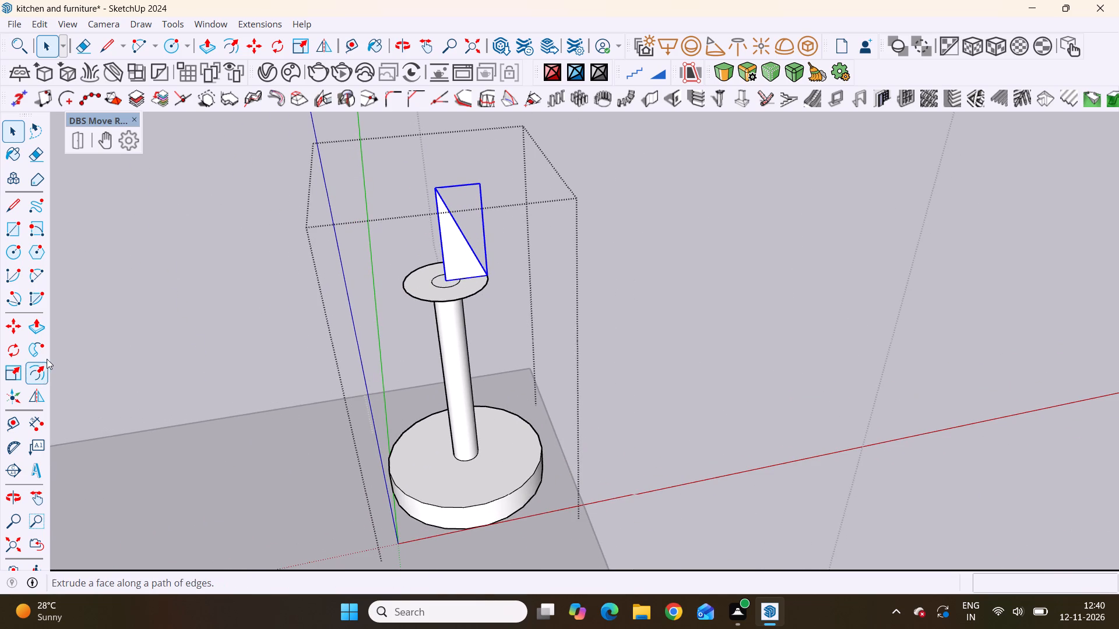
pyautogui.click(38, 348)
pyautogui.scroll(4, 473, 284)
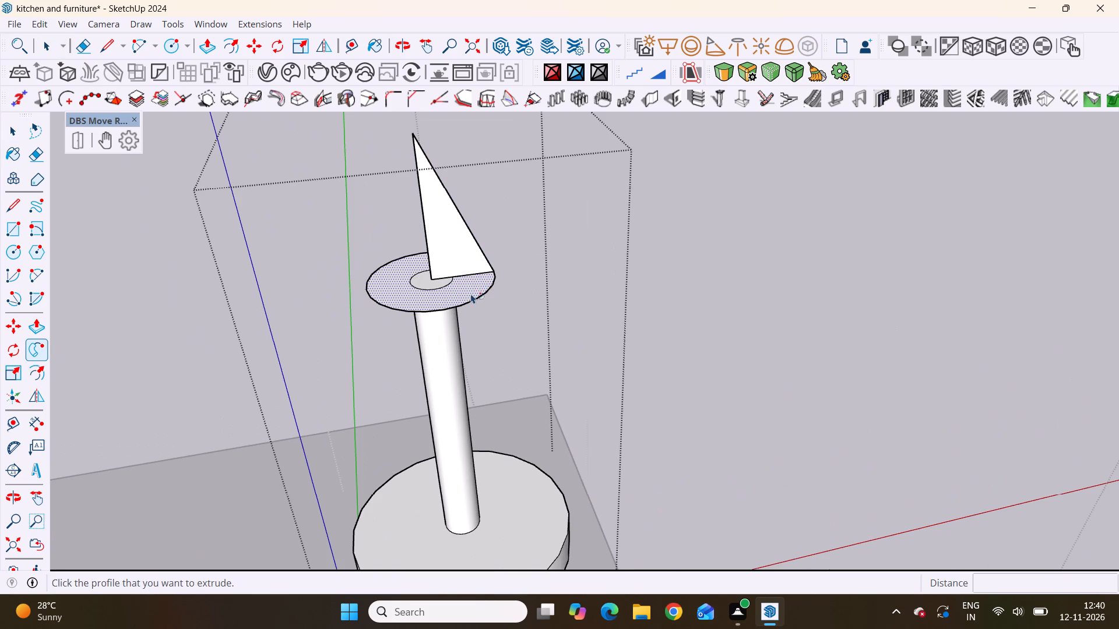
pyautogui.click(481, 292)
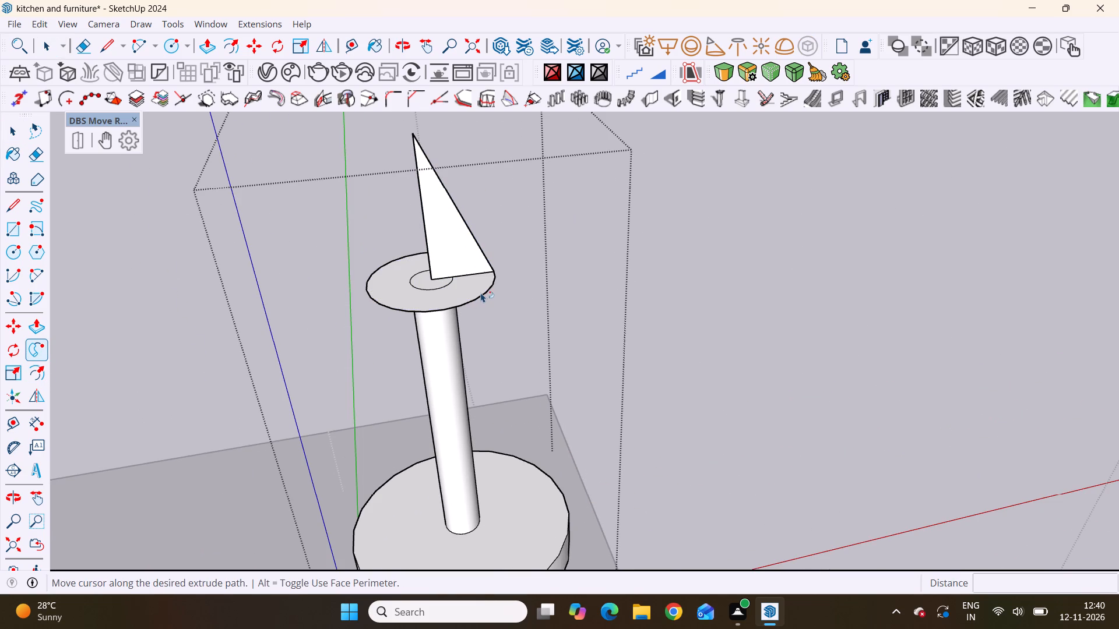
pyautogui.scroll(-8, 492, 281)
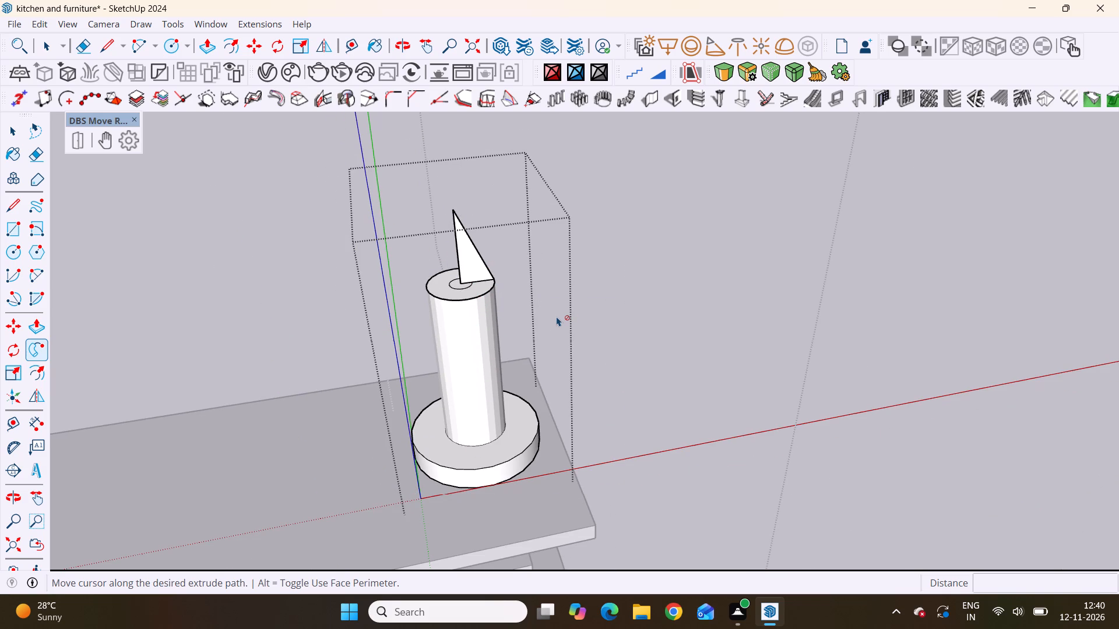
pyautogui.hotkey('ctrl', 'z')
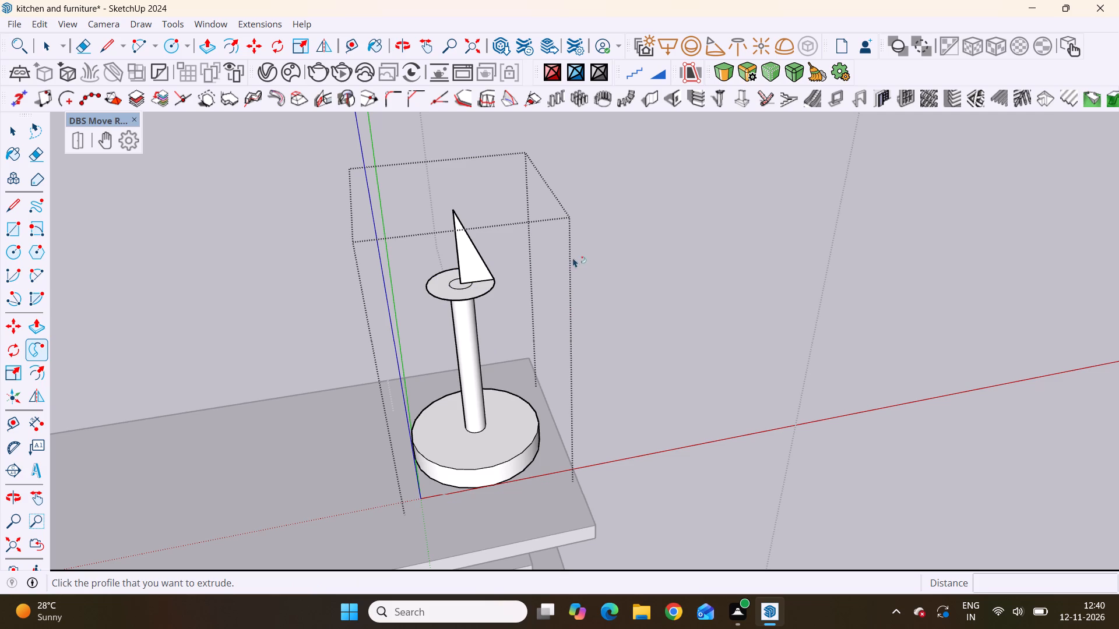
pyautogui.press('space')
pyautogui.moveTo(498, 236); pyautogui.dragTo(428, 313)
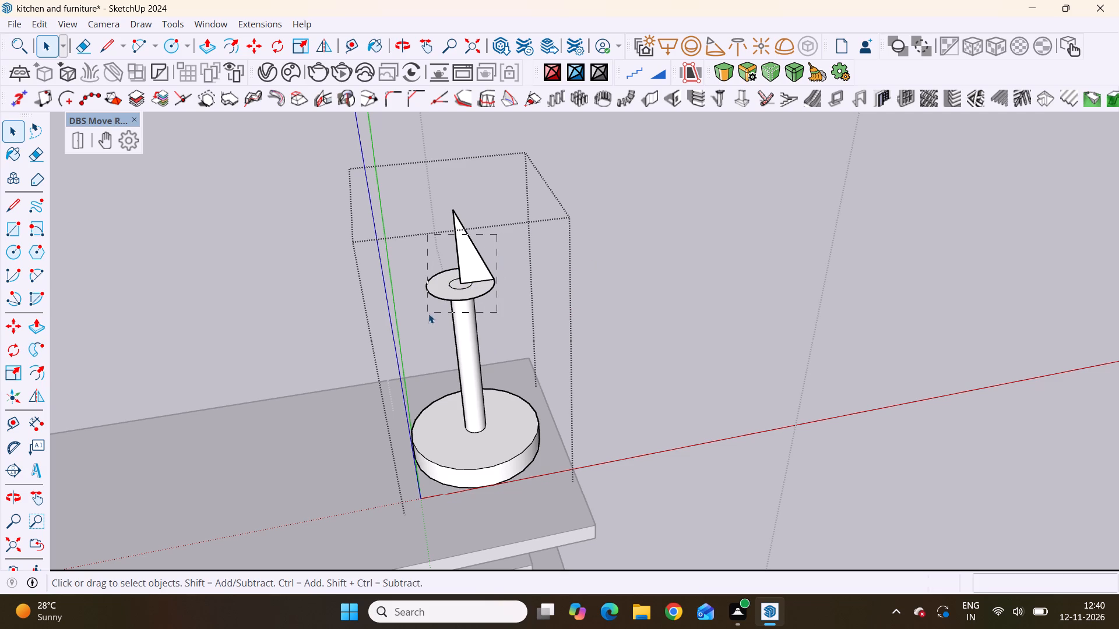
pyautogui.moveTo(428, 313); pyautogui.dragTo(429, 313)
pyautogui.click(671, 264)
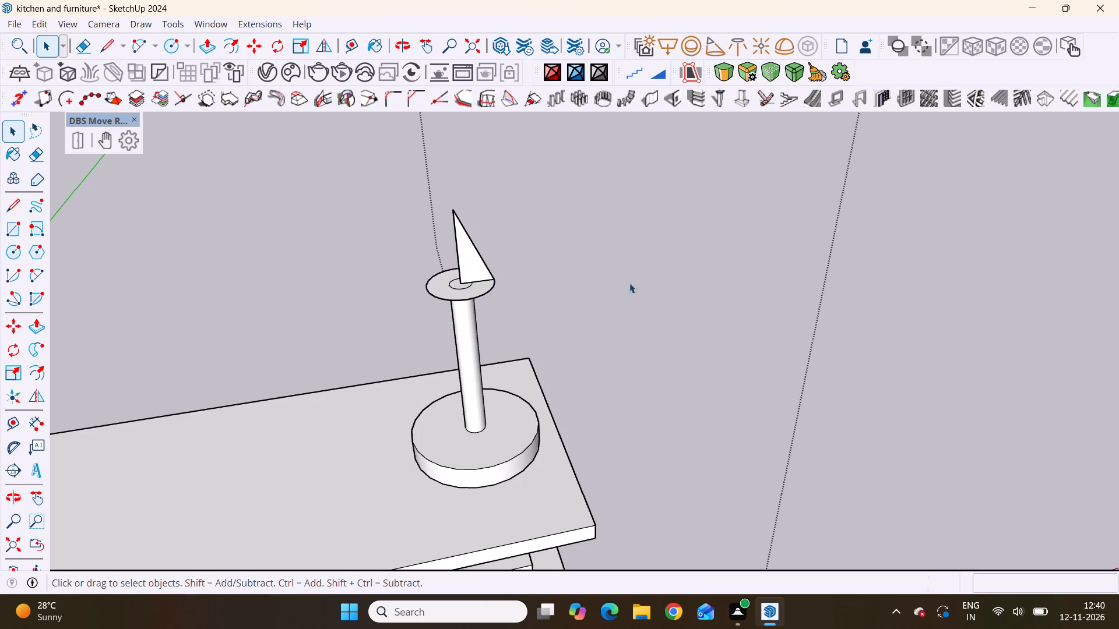
# Undo back through the triangle's grouping, its lines and the upper disc until only the lamp's round base and stem remain.
pyautogui.hotkey('ctrl', 'z')
pyautogui.hotkey('ctrl', 'z')
pyautogui.hotkey('ctrl', 'z')
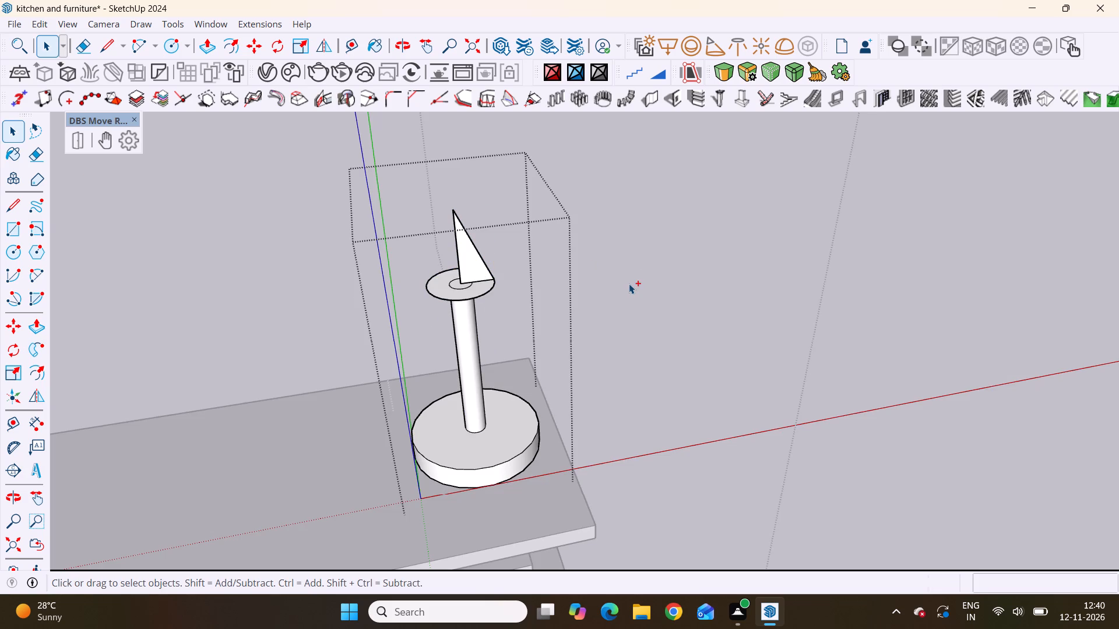
pyautogui.hotkey('ctrl', 'z')
pyautogui.hotkey('ctrl', 'z')
pyautogui.hotkey('ctrl', 'z')
pyautogui.hotkey('ctrl', 'z')
pyautogui.hotkey('ctrl', 'z')
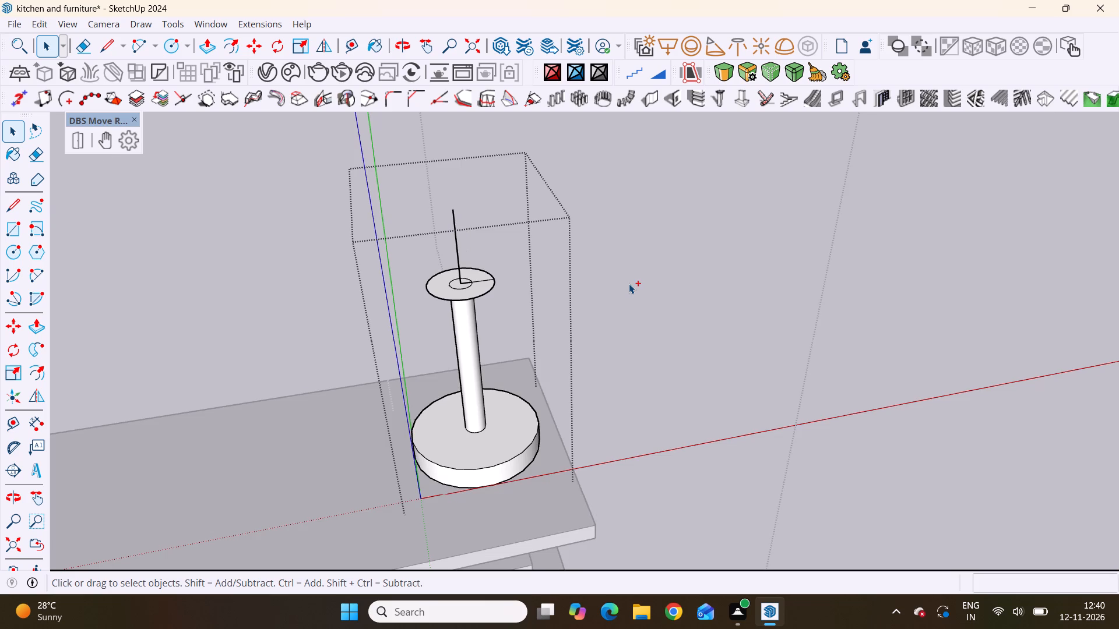
pyautogui.hotkey('ctrl', 'z')
pyautogui.hotkey('ctrl', 'z')
pyautogui.hotkey('ctrl', 'z')
pyautogui.hotkey('ctrl', 'z')
pyautogui.hotkey('ctrl', 'z')
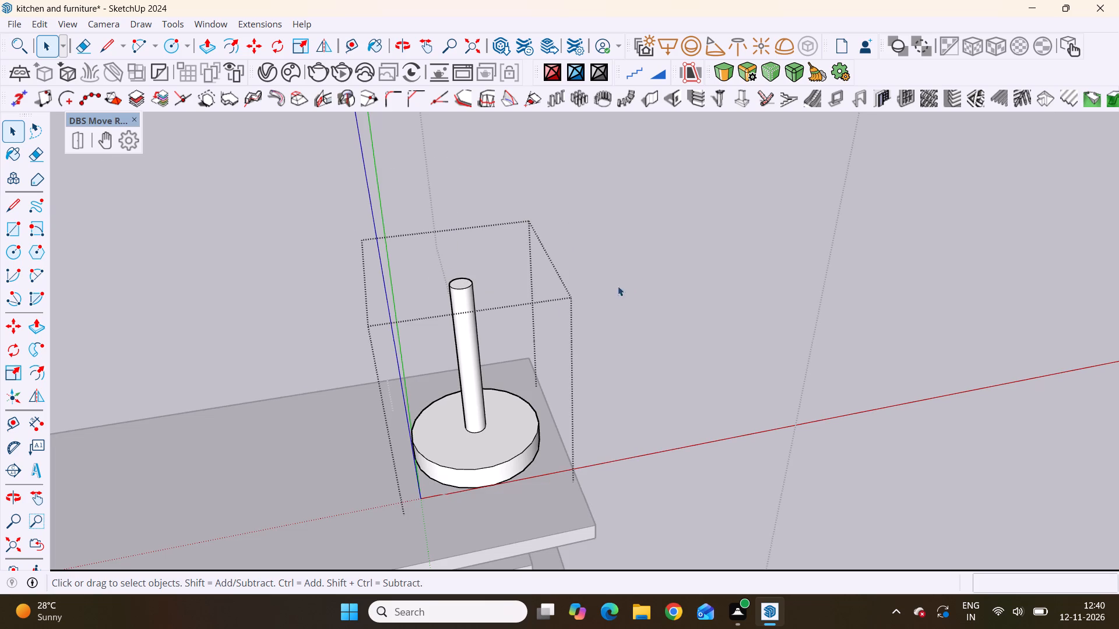
pyautogui.scroll(-15, 437, 340)
pyautogui.click(644, 289)
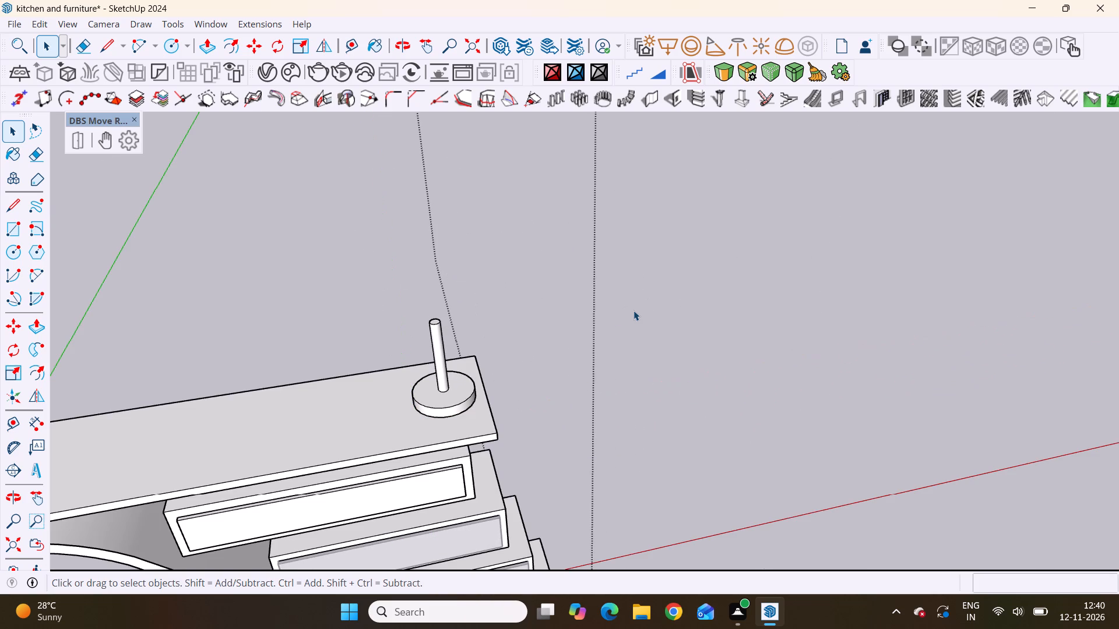
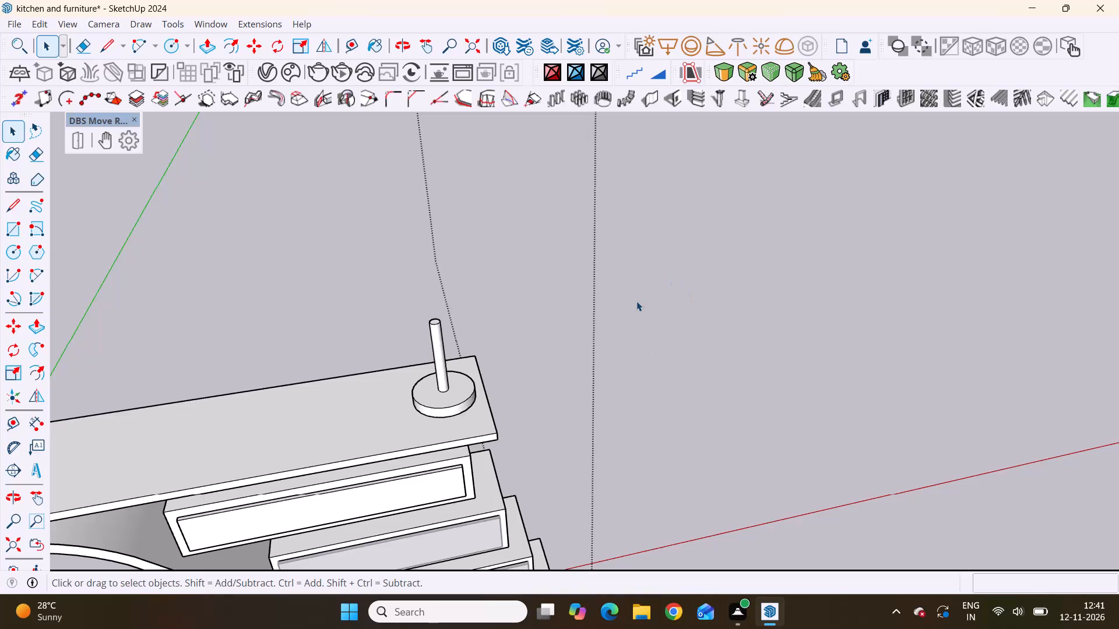
# Examine the console and its unfinished lamp from several angles against the reference image behind it.
pyautogui.scroll(-3, 636, 301)
pyautogui.scroll(-3, 600, 376)
pyautogui.scroll(4, 418, 441)
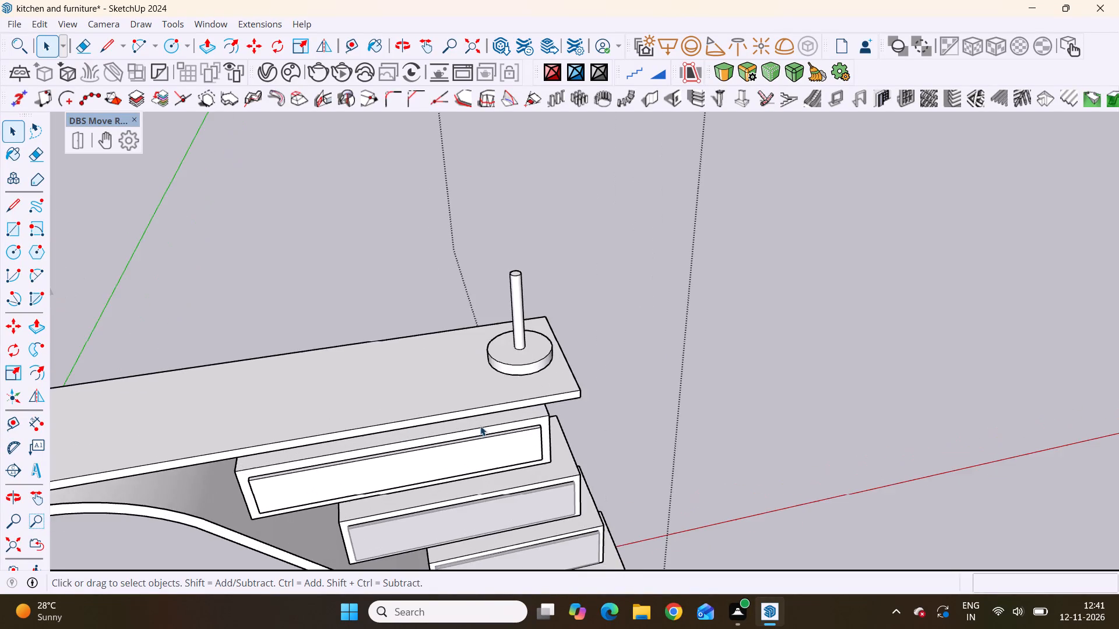
pyautogui.scroll(-9, 469, 309)
pyautogui.moveTo(586, 372); pyautogui.dragTo(538, 373, button='middle')
pyautogui.scroll(3, 532, 357)
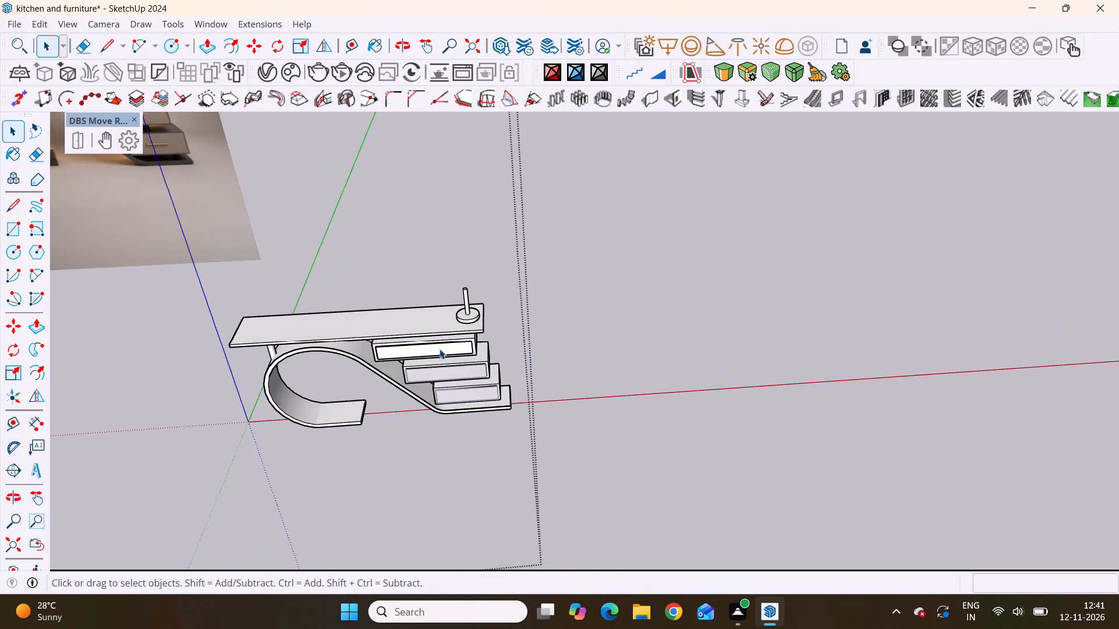
pyautogui.scroll(6, 439, 349)
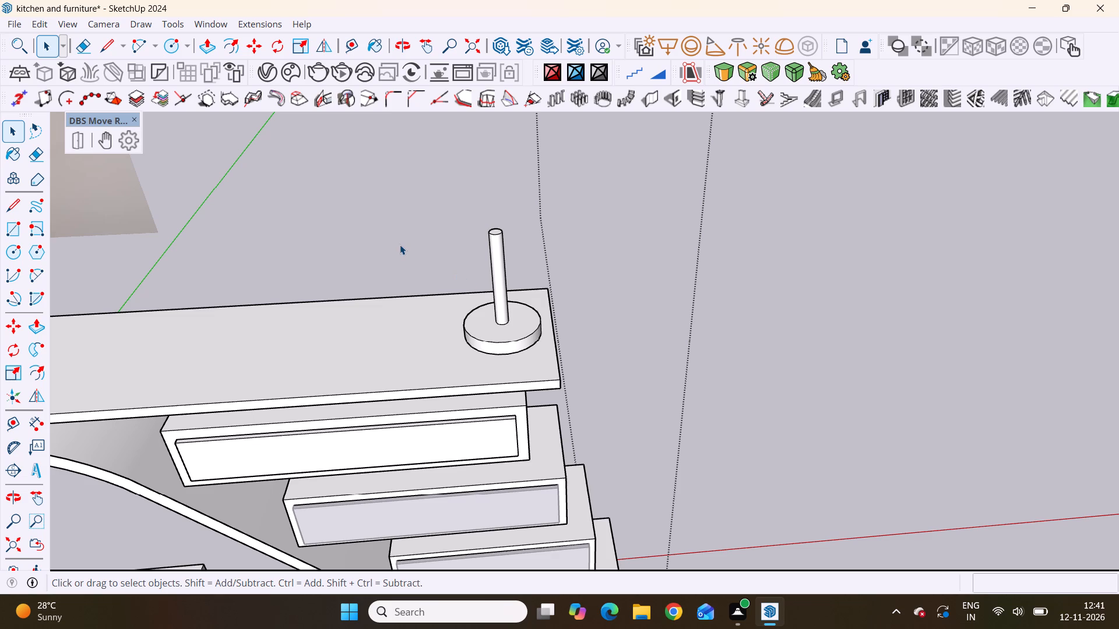
pyautogui.scroll(-20, 520, 313)
pyautogui.scroll(-1, 520, 313)
pyautogui.scroll(-19, 466, 344)
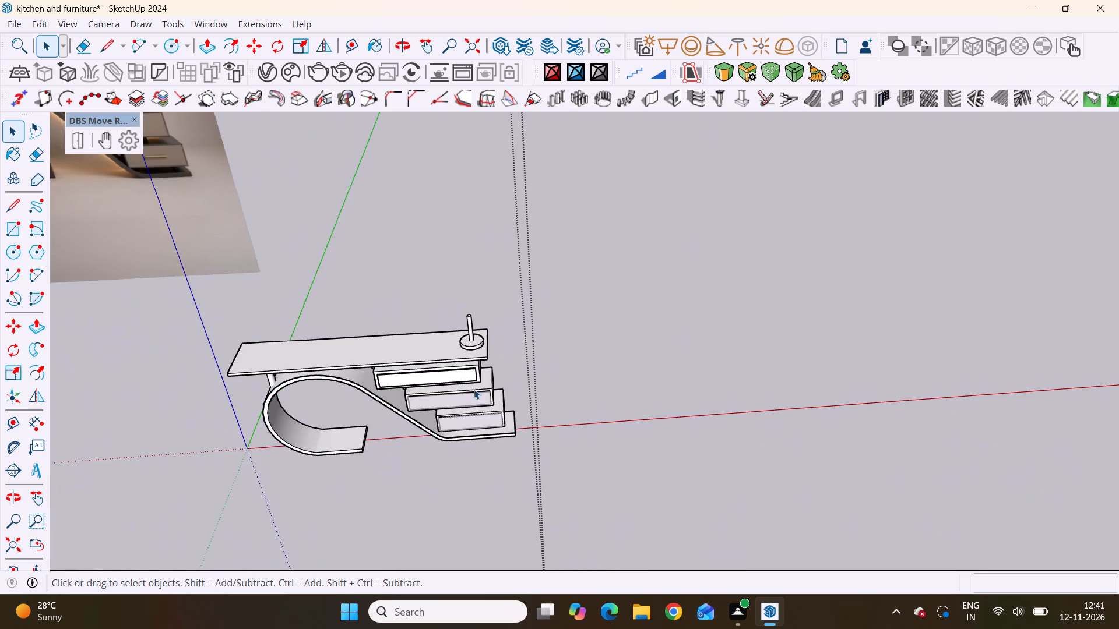
pyautogui.scroll(-3, 474, 389)
pyautogui.moveTo(559, 444); pyautogui.dragTo(529, 385, button='middle')
pyautogui.scroll(4, 529, 385)
pyautogui.click(724, 335)
pyautogui.scroll(-4, 686, 373)
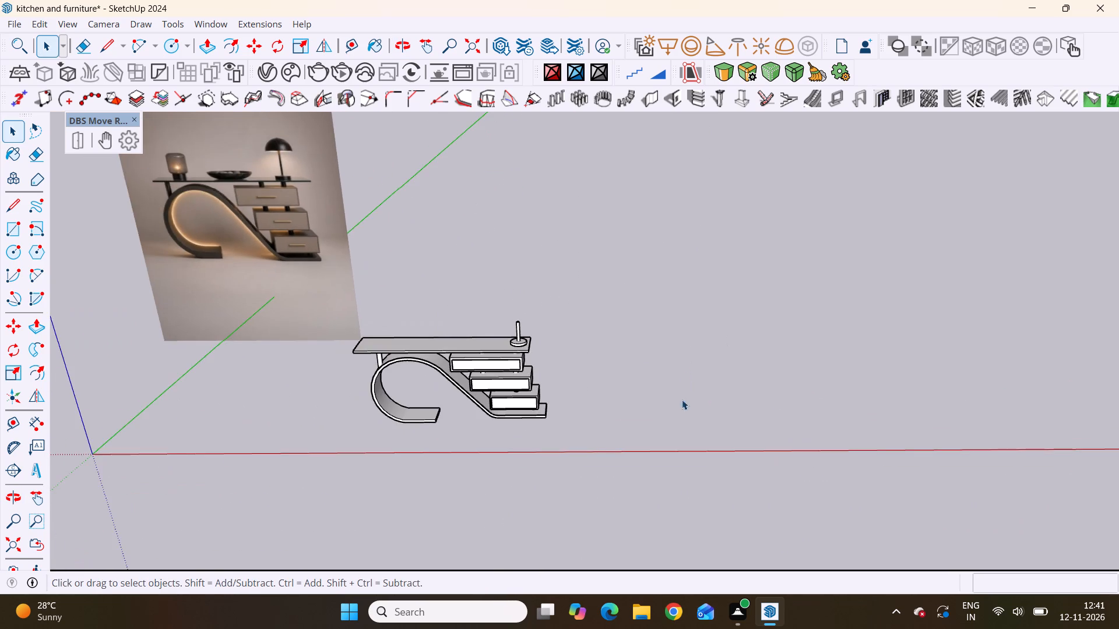
pyautogui.scroll(4, 555, 477)
pyautogui.scroll(-4, 447, 374)
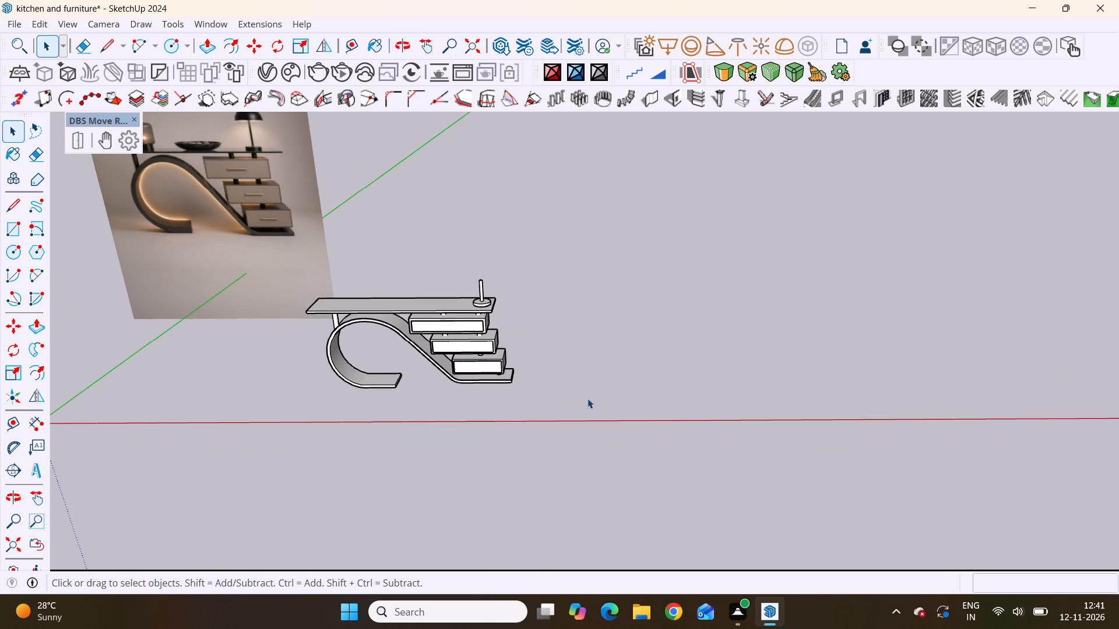
pyautogui.scroll(3, 587, 398)
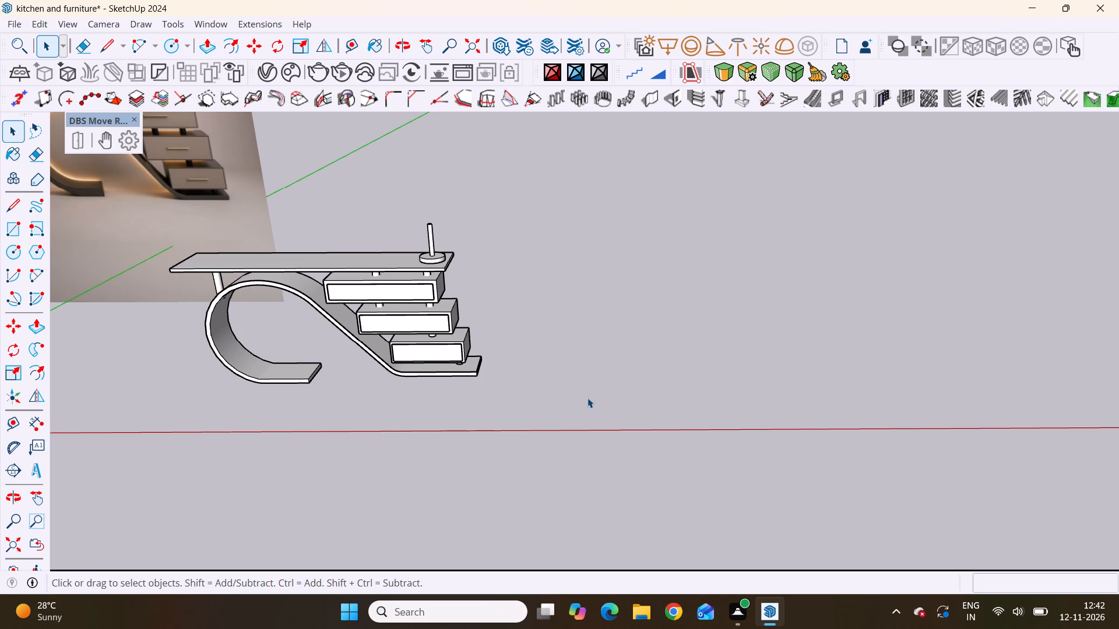
pyautogui.scroll(-5, 425, 433)
pyautogui.scroll(3, 687, 399)
pyautogui.scroll(1, 594, 433)
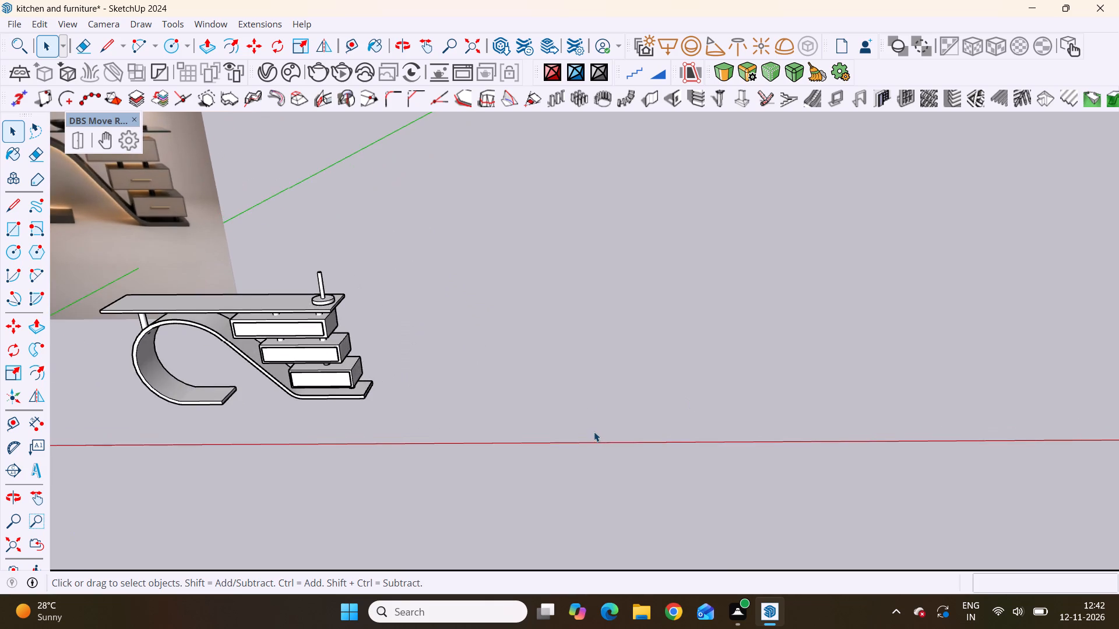
pyautogui.scroll(-4, 594, 432)
pyautogui.moveTo(499, 469); pyautogui.dragTo(506, 437, button='middle')
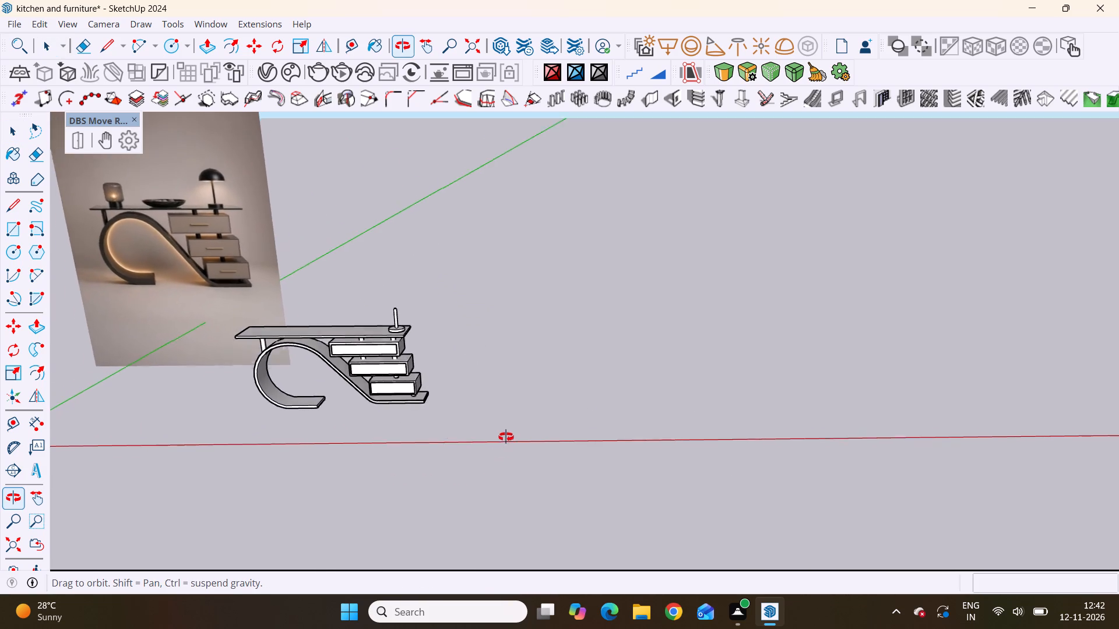
pyautogui.moveTo(506, 437); pyautogui.dragTo(504, 464, button='middle')
pyautogui.scroll(4, 447, 440)
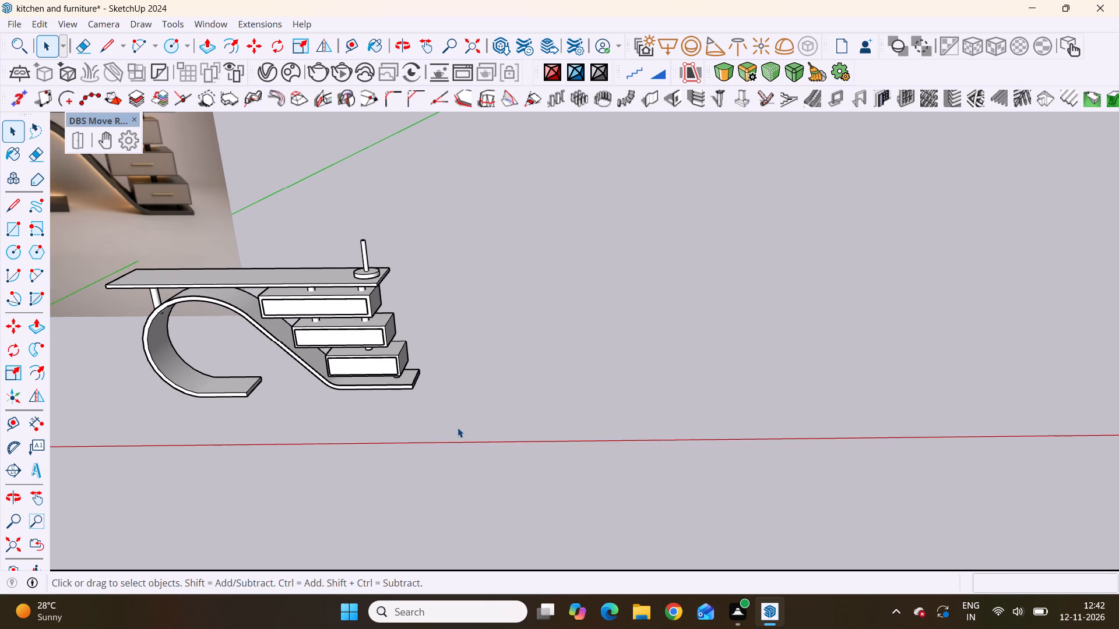
pyautogui.hscroll(-1, 458, 426)
pyautogui.scroll(-18, 426, 437)
pyautogui.scroll(-7, 255, 407)
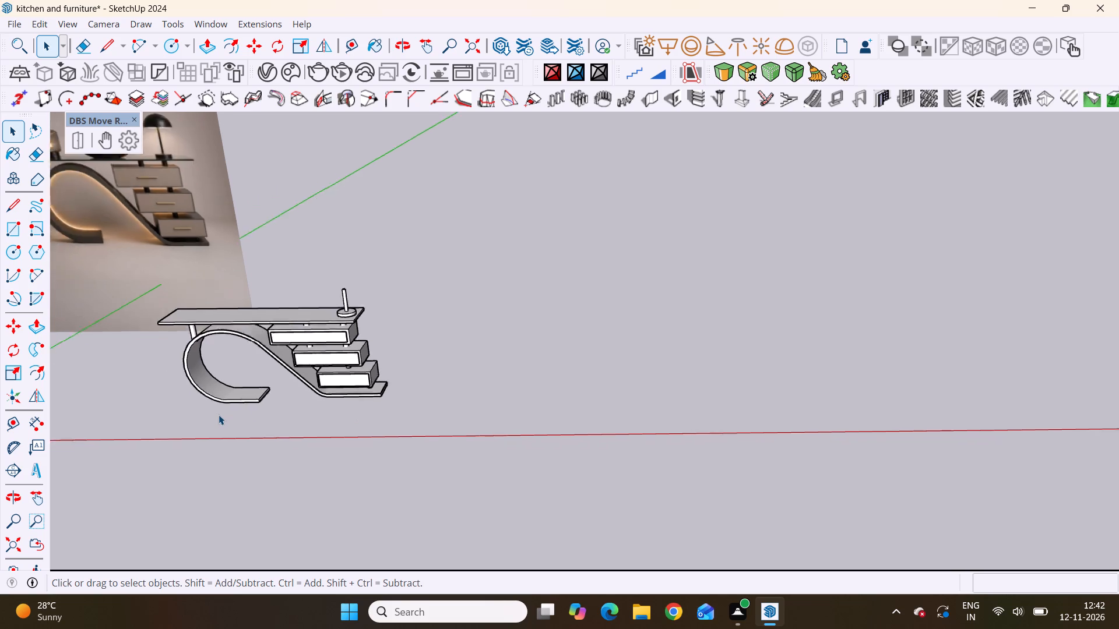
pyautogui.scroll(-7, 219, 415)
pyautogui.moveTo(328, 407); pyautogui.dragTo(351, 328, button='middle')
pyautogui.scroll(1, 351, 328)
pyautogui.moveTo(351, 328); pyautogui.dragTo(351, 331, button='middle')
pyautogui.scroll(14, 261, 413)
pyautogui.moveTo(319, 393); pyautogui.dragTo(326, 442, button='middle')
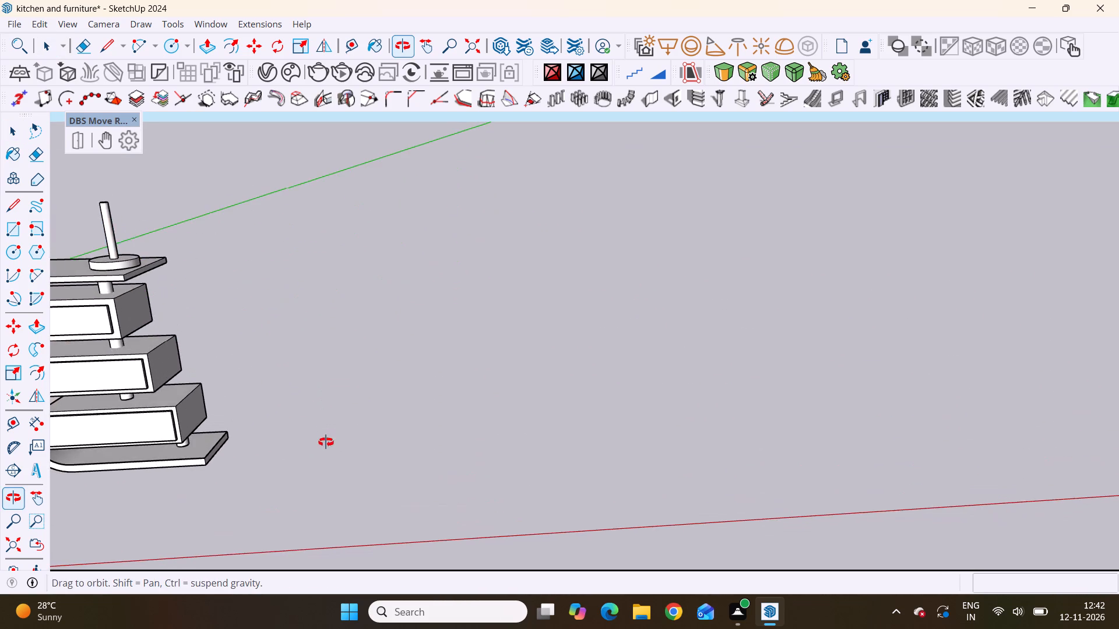
pyautogui.moveTo(326, 442); pyautogui.dragTo(326, 443, button='middle')
pyautogui.scroll(-6, 326, 443)
pyautogui.scroll(2, 360, 468)
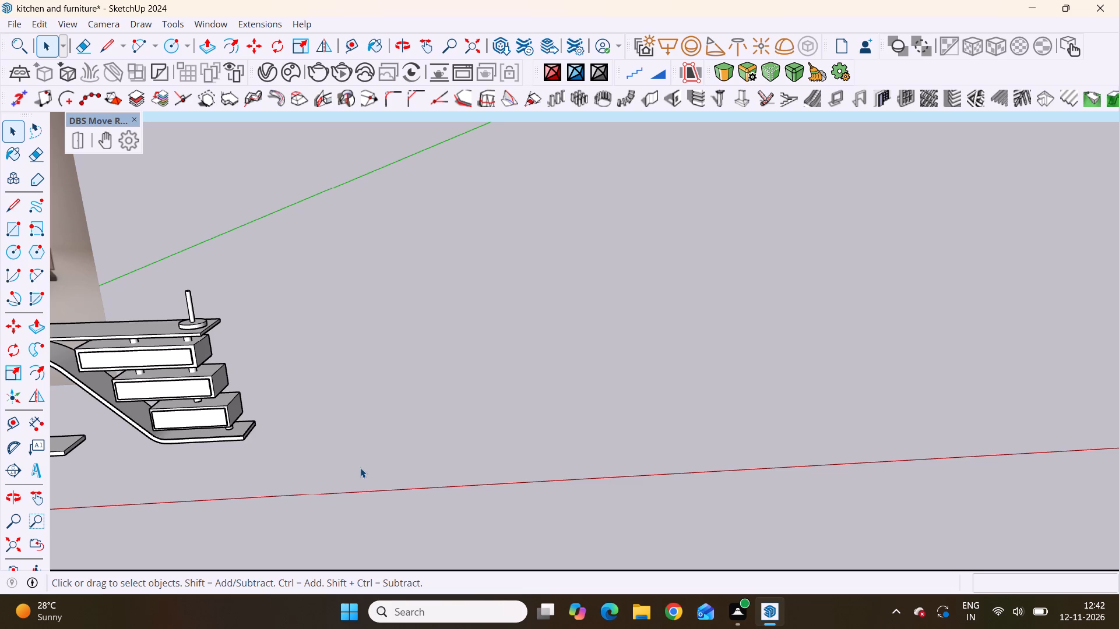
pyautogui.scroll(-17, 445, 384)
pyautogui.scroll(-11, 689, 362)
pyautogui.moveTo(488, 419); pyautogui.dragTo(476, 364, button='middle')
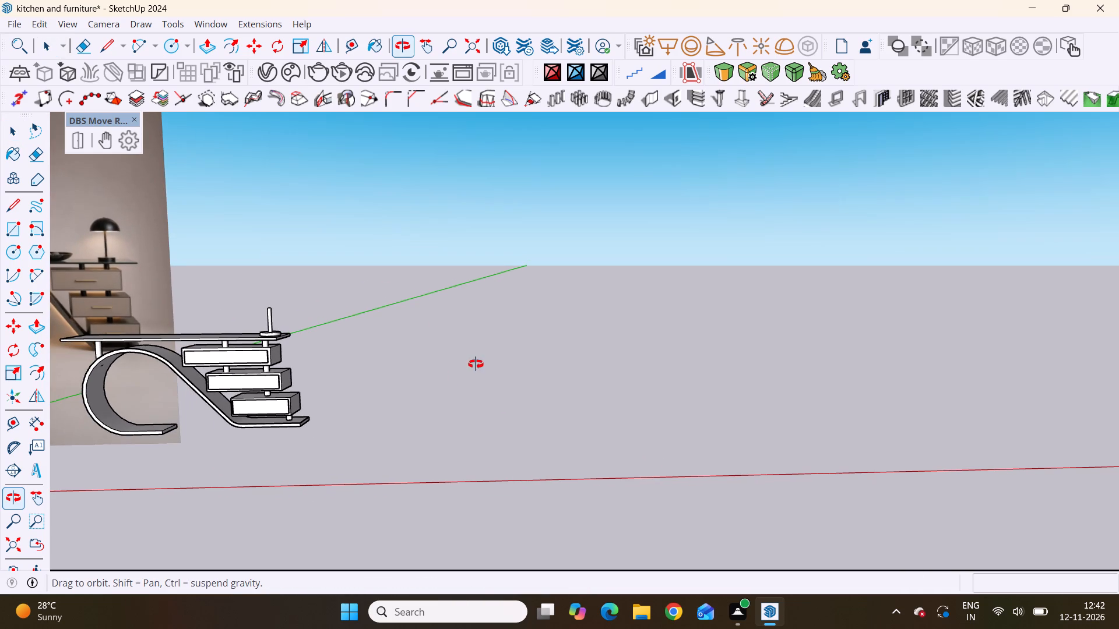
pyautogui.moveTo(476, 364); pyautogui.dragTo(476, 363, button='middle')
pyautogui.scroll(3, 429, 496)
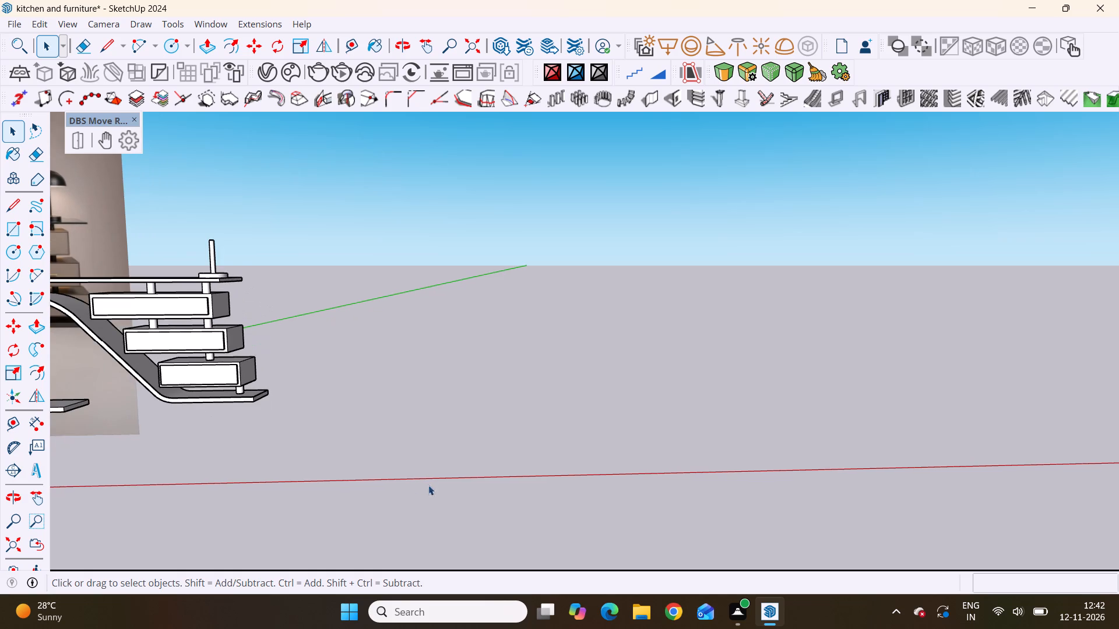
pyautogui.scroll(1, 456, 419)
pyautogui.scroll(-4, 457, 419)
pyautogui.scroll(-7, 503, 434)
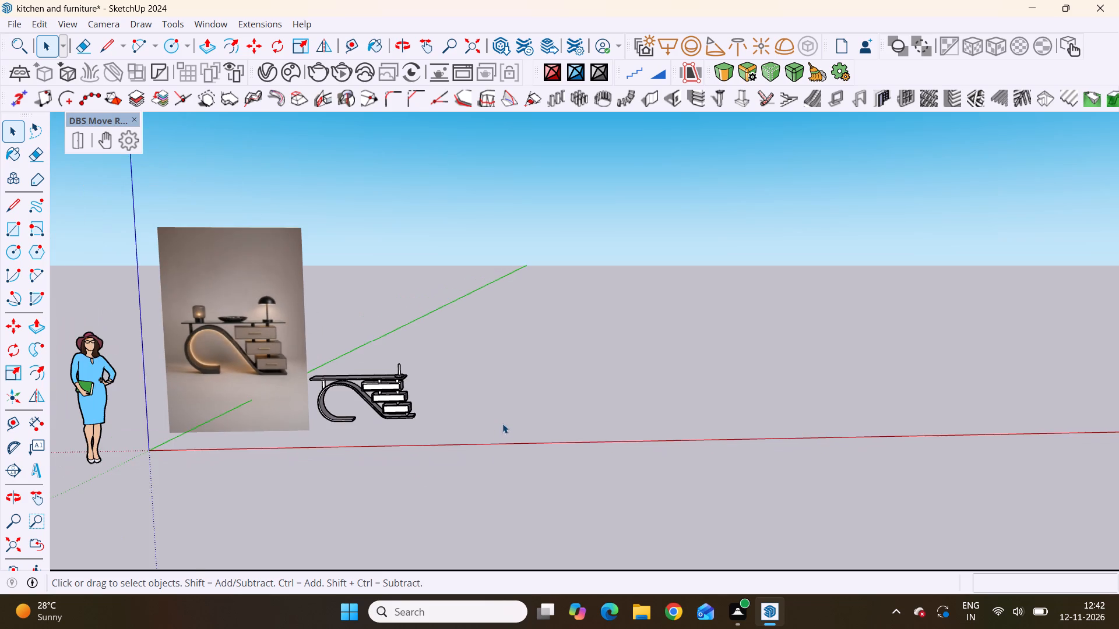
# Draw a horizontal circle of about 1' radius on the open ground beside the drawer end of the console.
pyautogui.moveTo(502, 426); pyautogui.dragTo(506, 483, button='middle')
pyautogui.scroll(8, 467, 470)
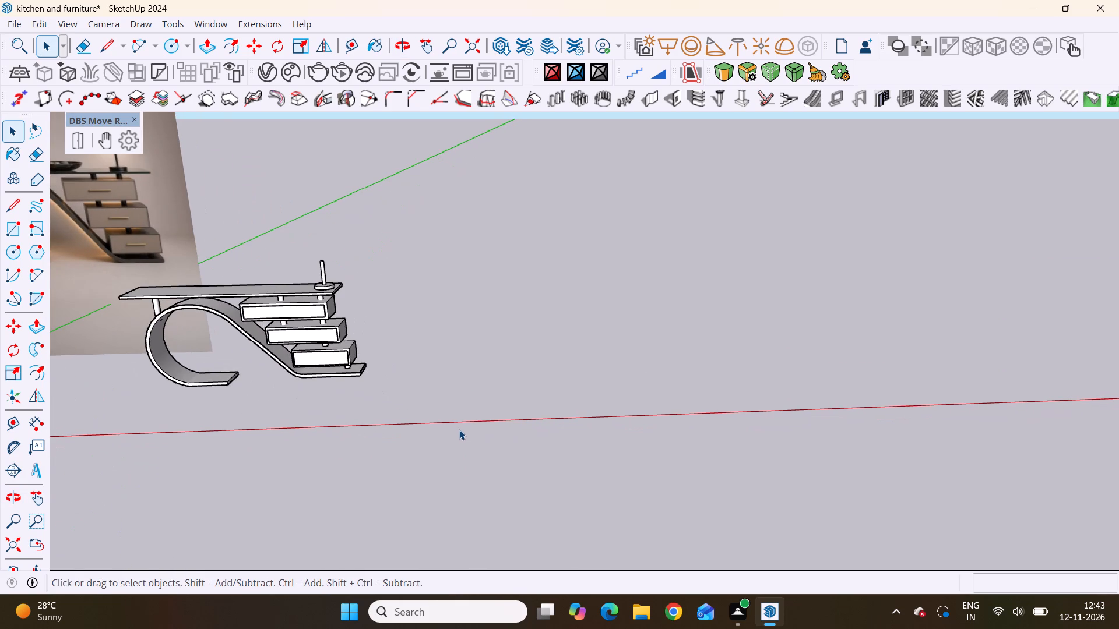
pyautogui.press('c')
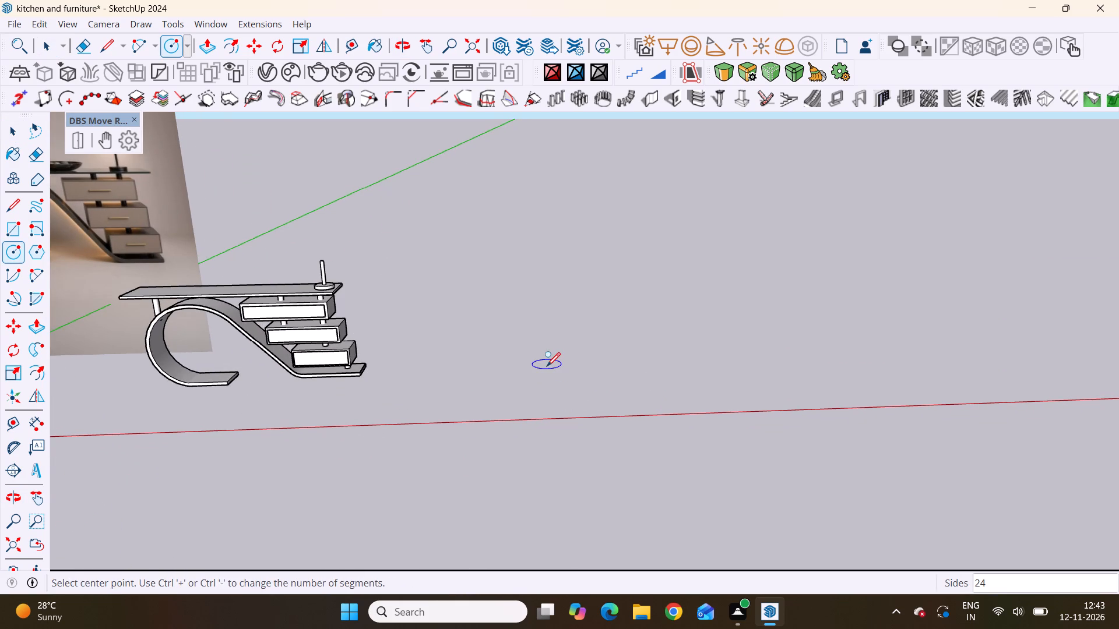
pyautogui.click(547, 365)
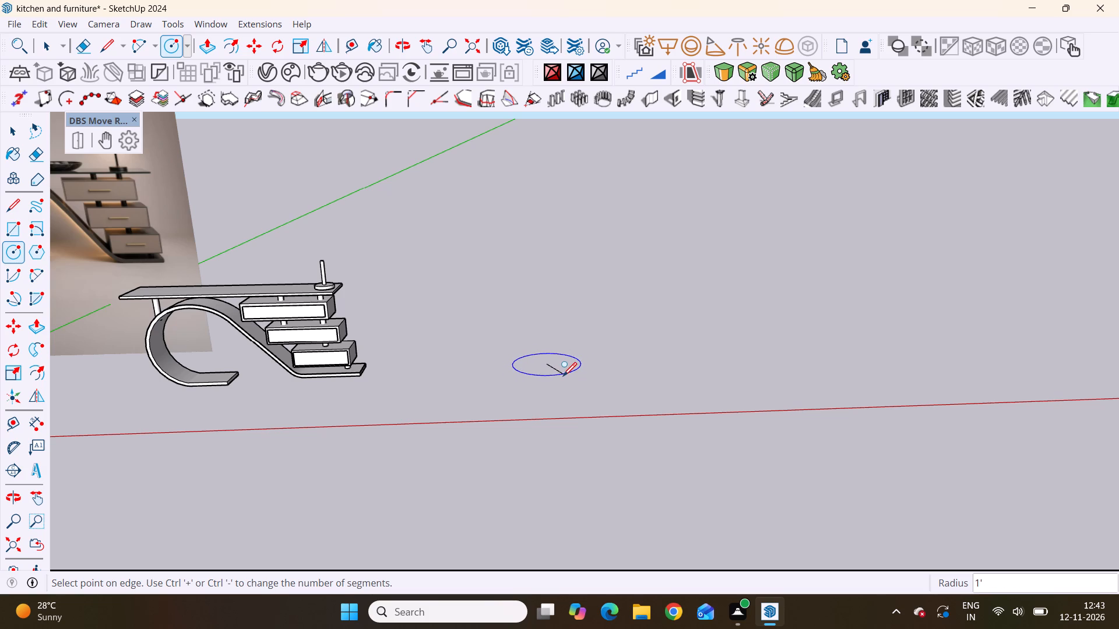
pyautogui.click(563, 374)
pyautogui.scroll(9, 518, 401)
pyautogui.moveTo(562, 384); pyautogui.dragTo(529, 314, button='middle')
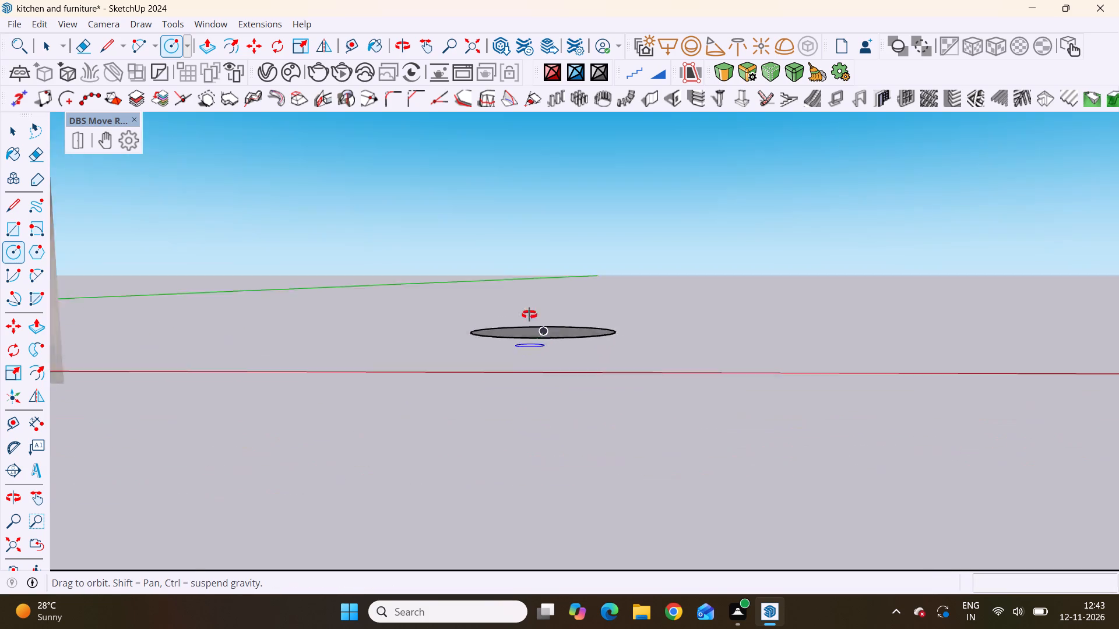
pyautogui.moveTo(529, 314); pyautogui.dragTo(550, 394, button='middle')
pyautogui.scroll(-3, 550, 394)
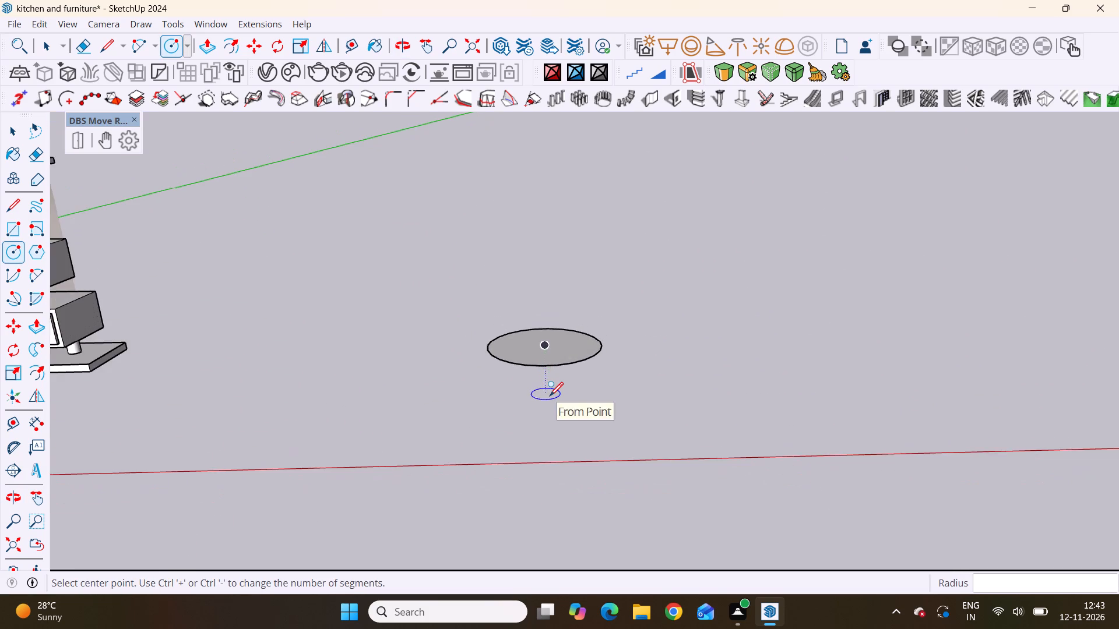
pyautogui.scroll(3, 550, 396)
pyautogui.press('space')
pyautogui.click(540, 333)
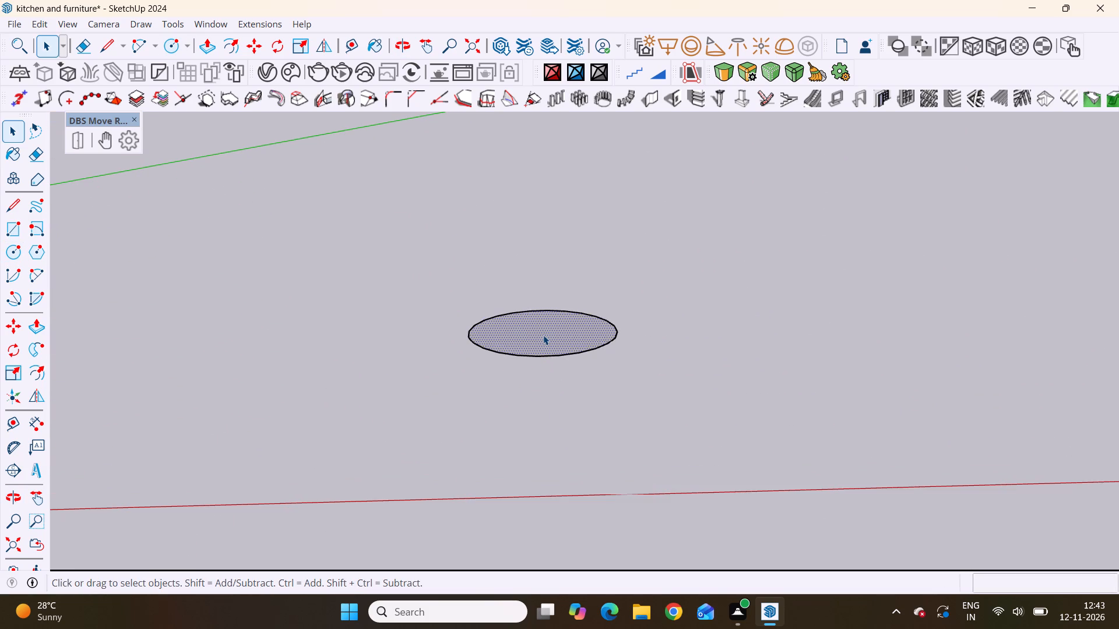
# Draw an upright right triangle from the circle's centre, about 1' 4" high, sloping to the circle's edge and closing back at the centre.
pyautogui.scroll(3, 543, 335)
pyautogui.press('l')
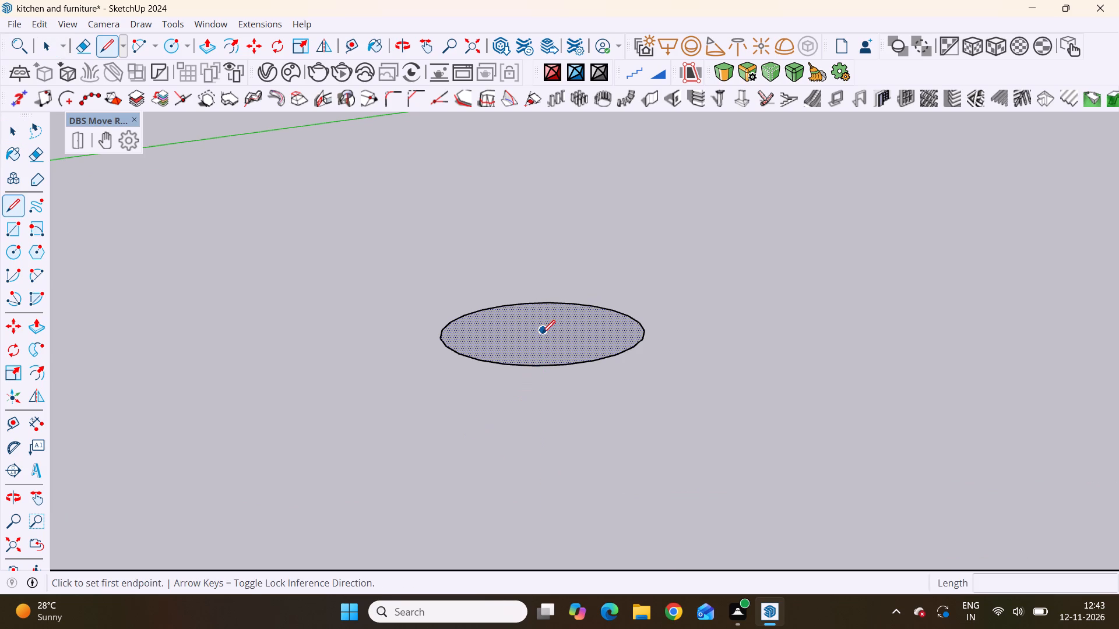
pyautogui.click(542, 333)
pyautogui.scroll(-8, 530, 235)
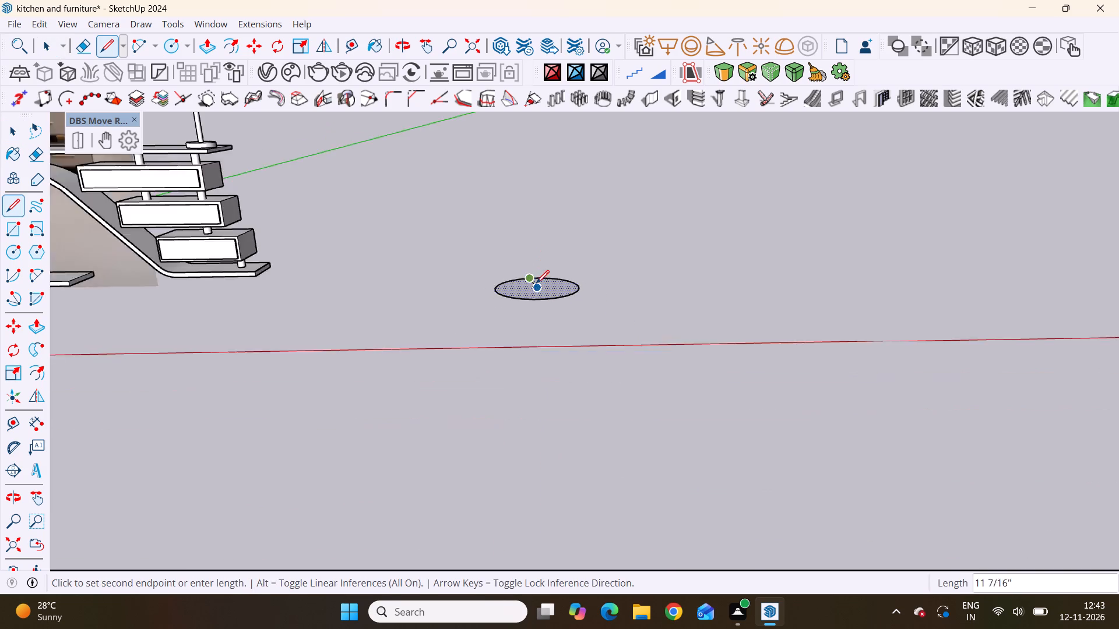
pyautogui.scroll(-8, 536, 283)
pyautogui.scroll(7, 533, 247)
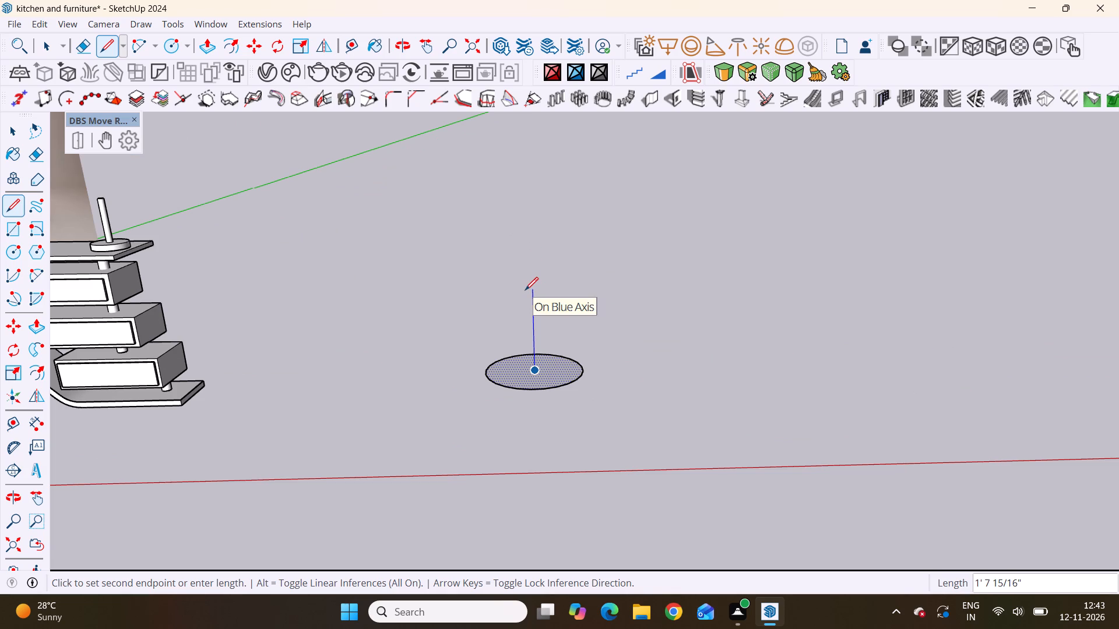
pyautogui.scroll(2, 525, 290)
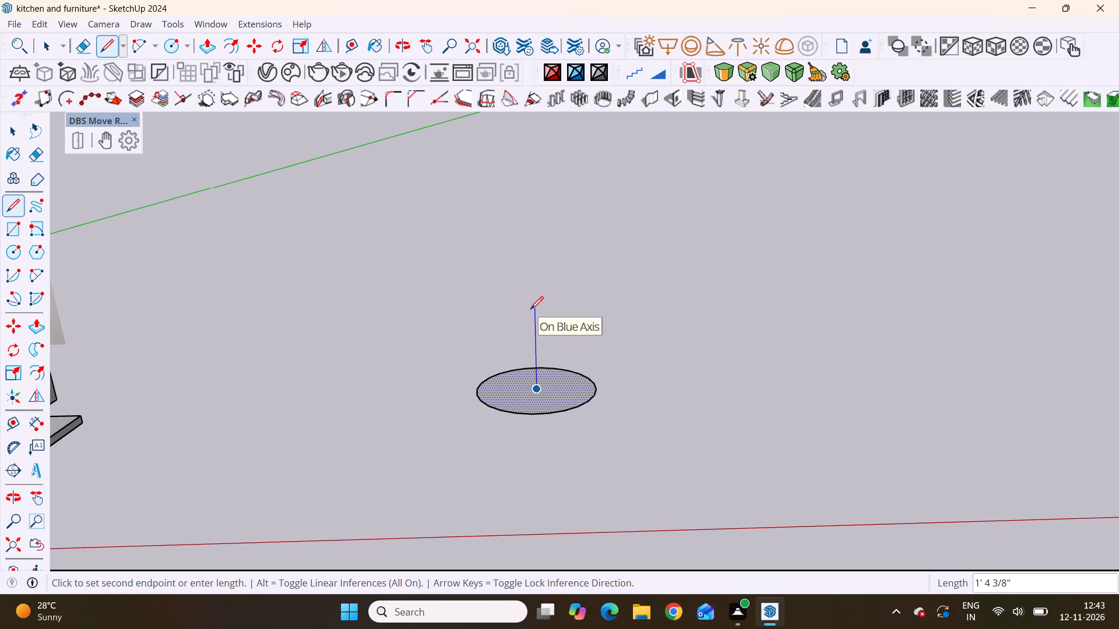
pyautogui.click(530, 309)
pyautogui.scroll(7, 532, 423)
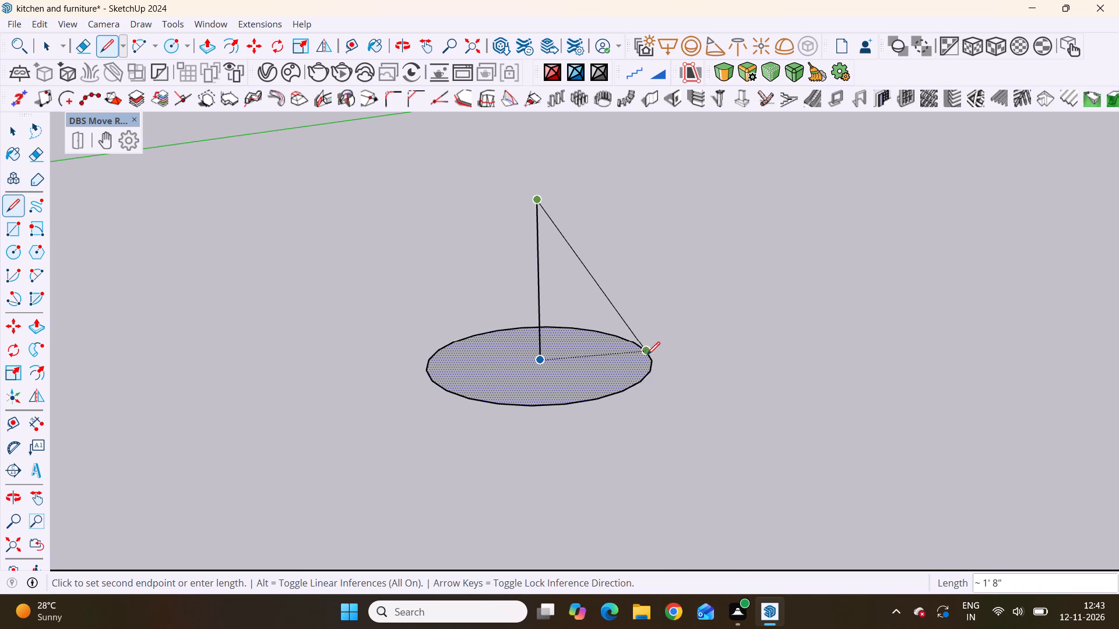
pyautogui.click(654, 362)
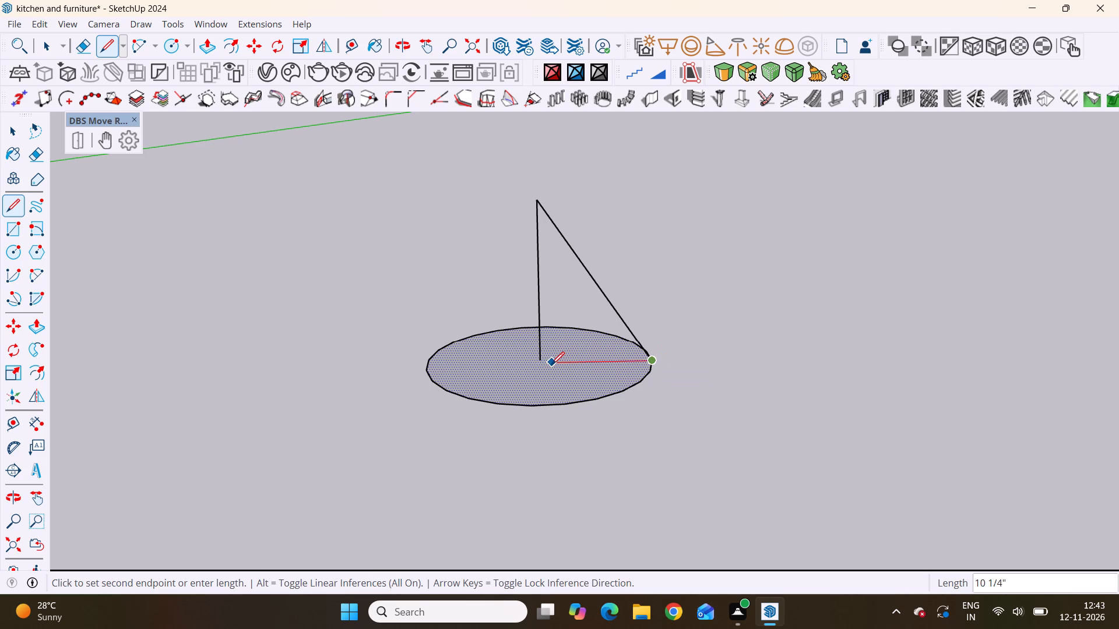
pyautogui.click(539, 365)
pyautogui.scroll(-7, 615, 323)
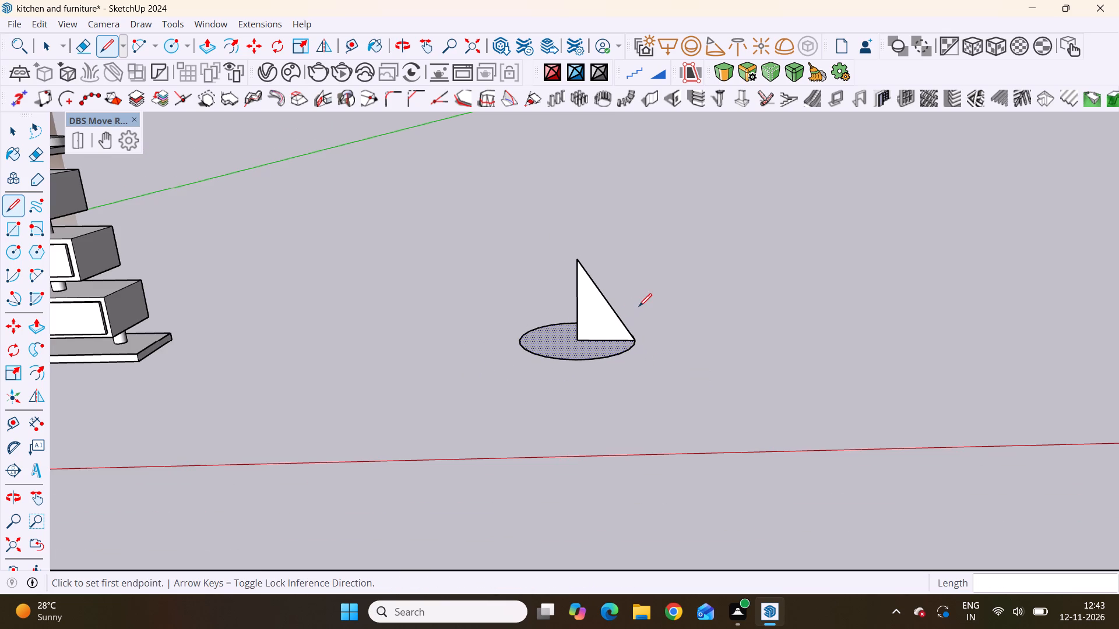
pyautogui.press('space')
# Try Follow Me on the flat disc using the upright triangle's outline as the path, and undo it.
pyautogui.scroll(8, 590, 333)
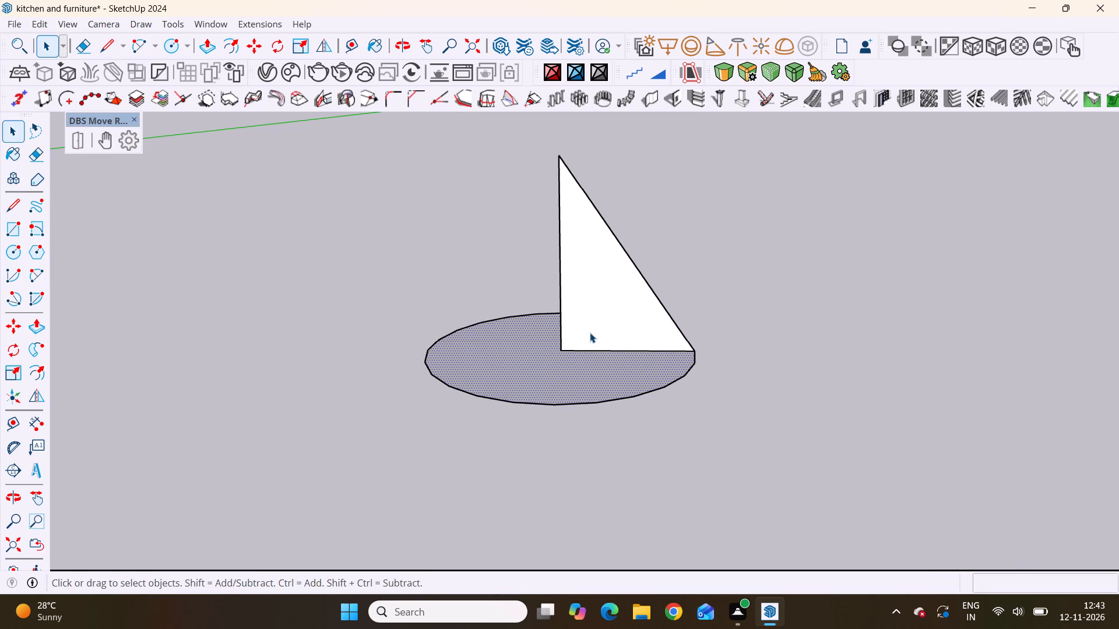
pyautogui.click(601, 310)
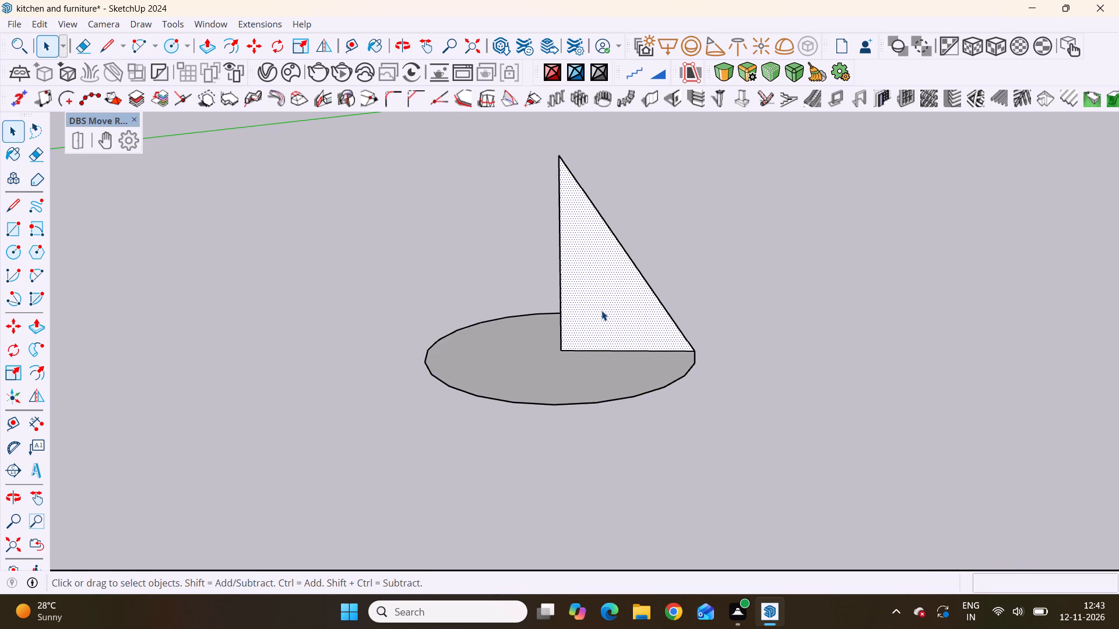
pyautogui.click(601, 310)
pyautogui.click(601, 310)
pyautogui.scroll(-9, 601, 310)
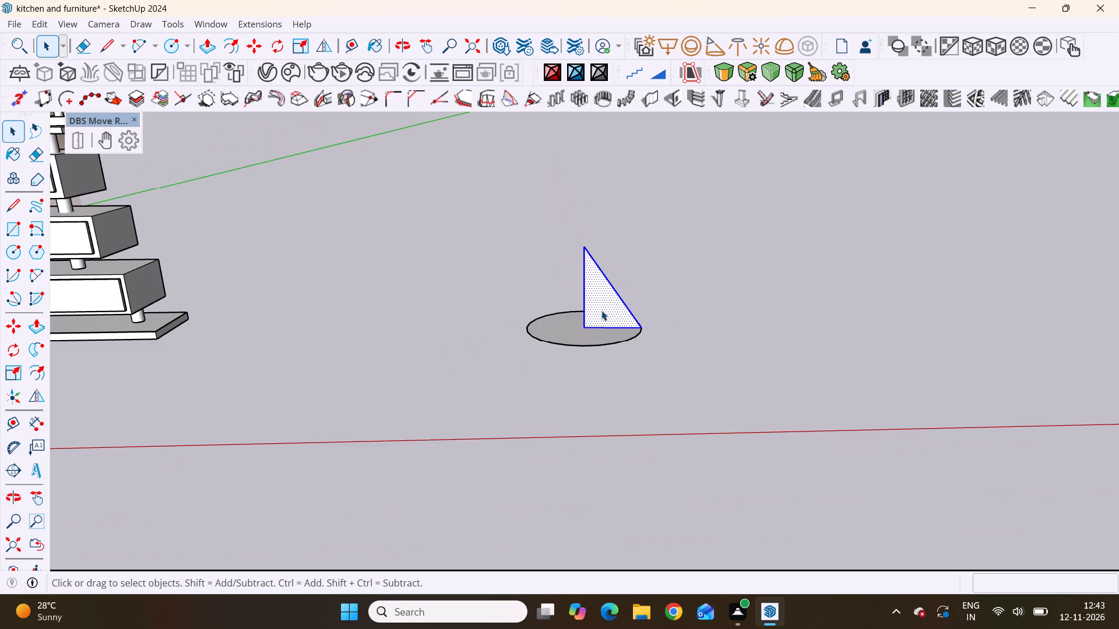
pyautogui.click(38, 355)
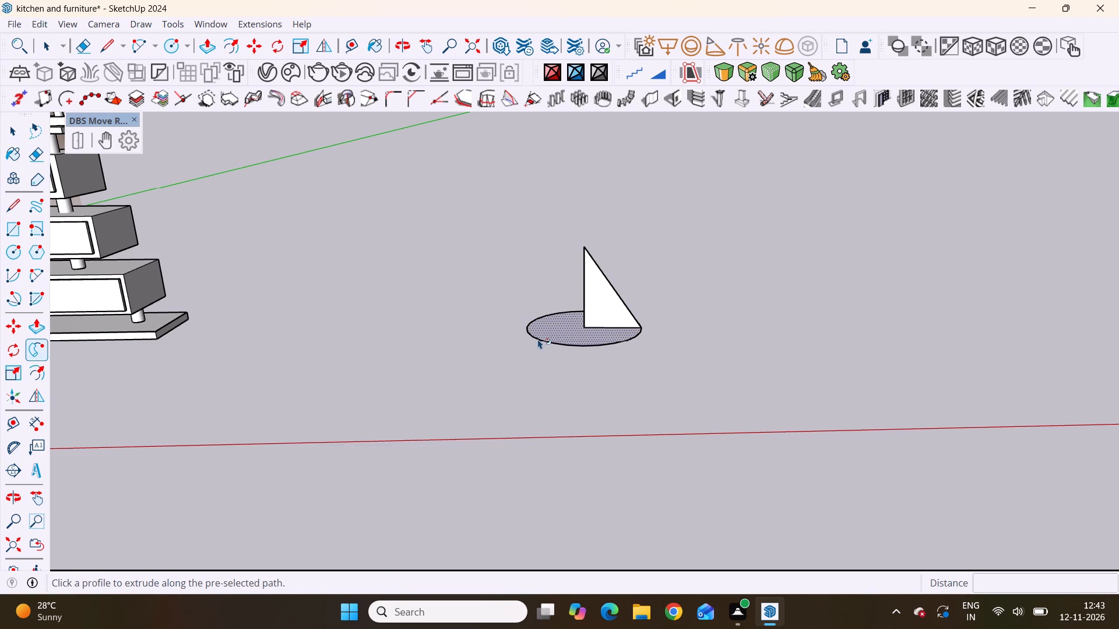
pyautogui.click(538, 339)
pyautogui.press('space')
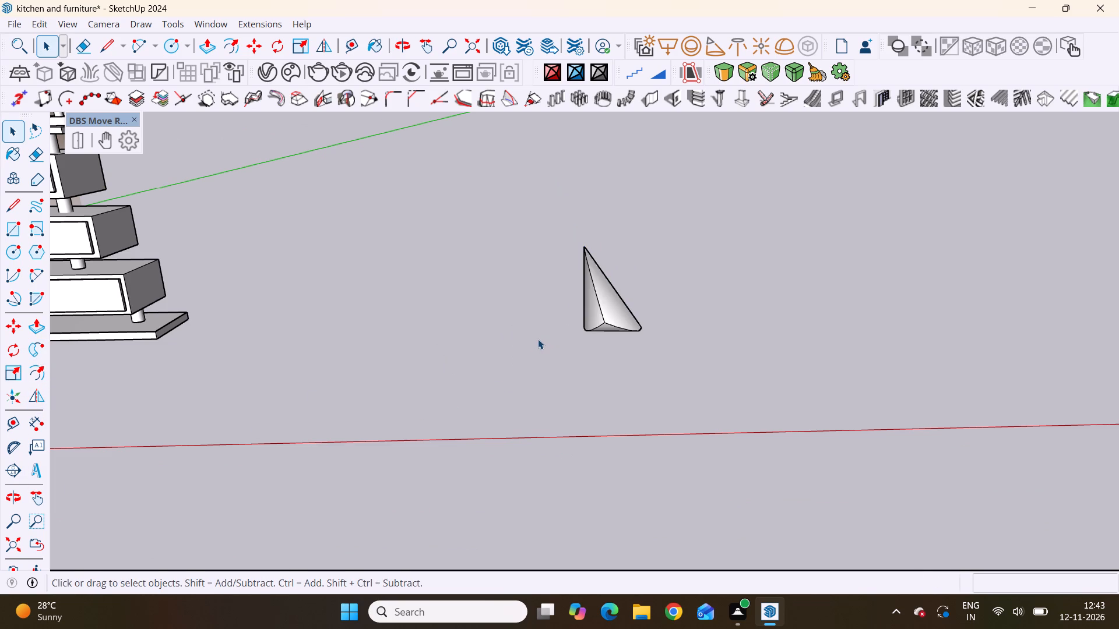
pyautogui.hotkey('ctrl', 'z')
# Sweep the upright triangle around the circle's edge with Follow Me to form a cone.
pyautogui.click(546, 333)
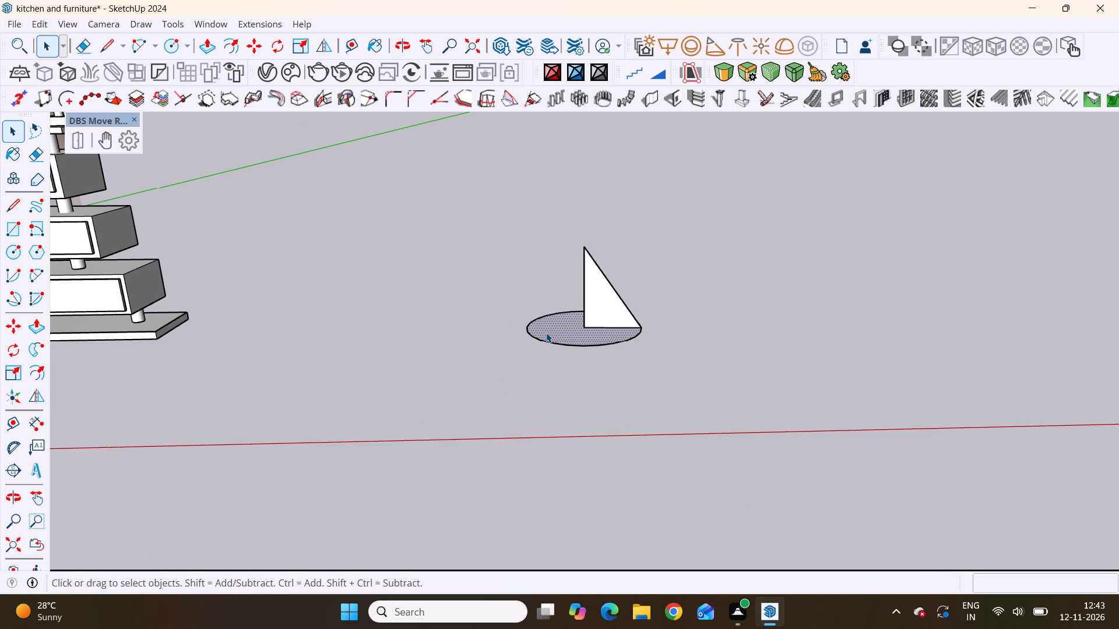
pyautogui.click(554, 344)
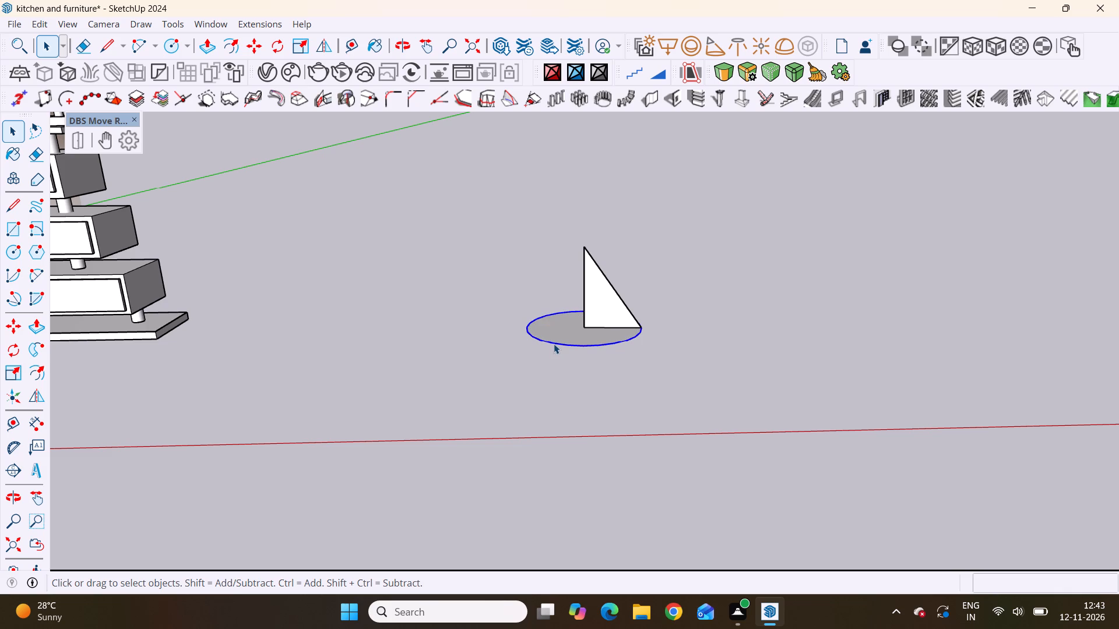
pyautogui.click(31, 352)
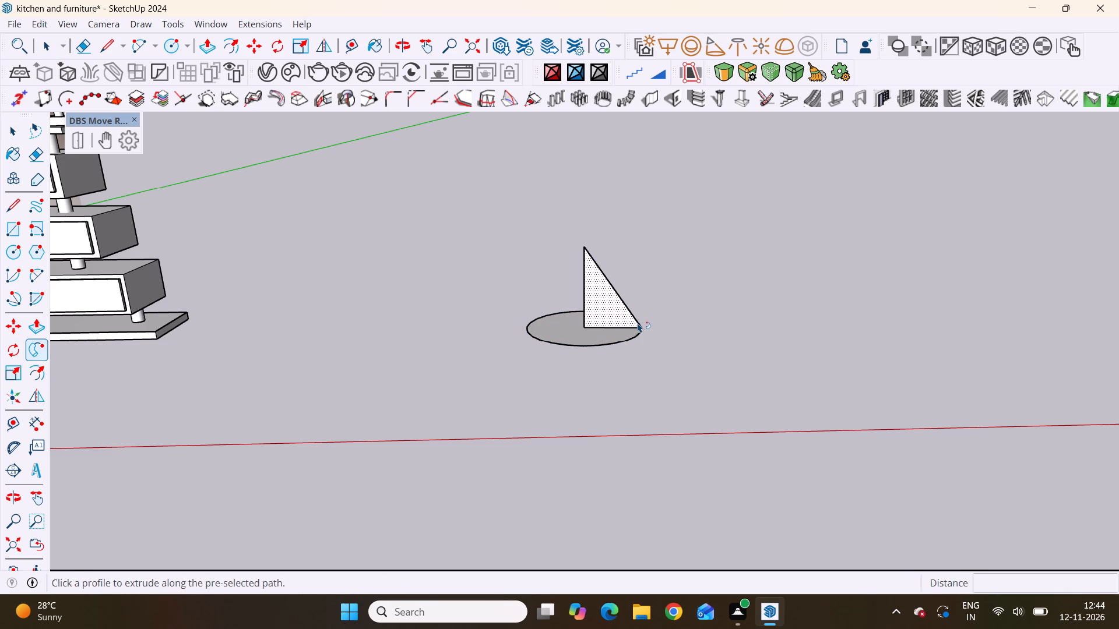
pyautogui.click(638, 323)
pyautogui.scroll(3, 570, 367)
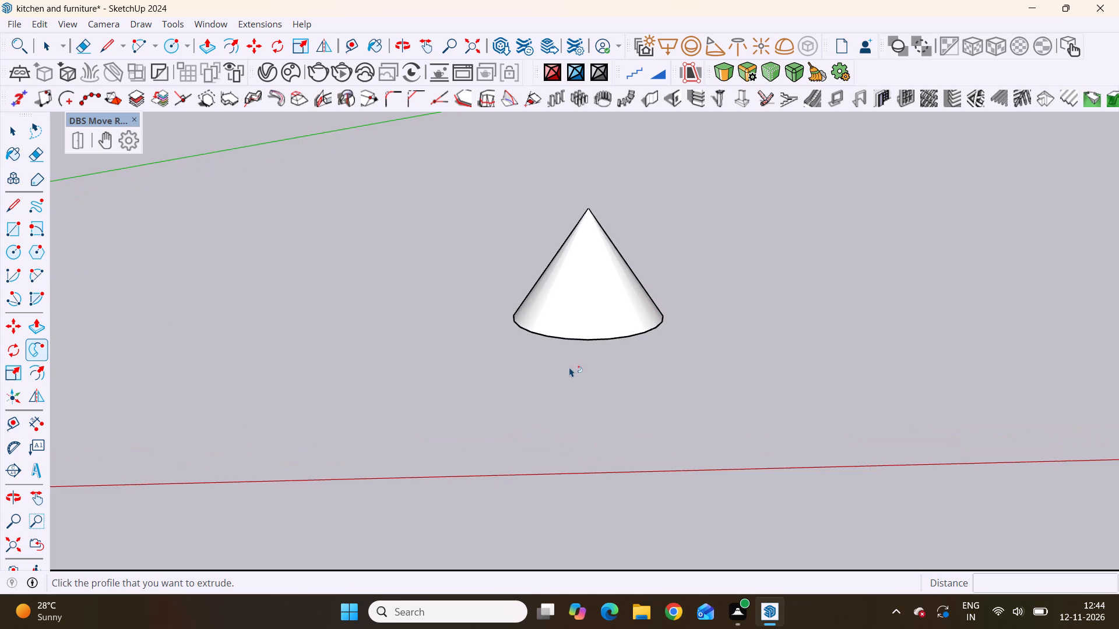
# Examine the cone's shape and its size relative to the console and its unfinished lamp.
pyautogui.scroll(-9, 569, 367)
pyautogui.scroll(8, 569, 337)
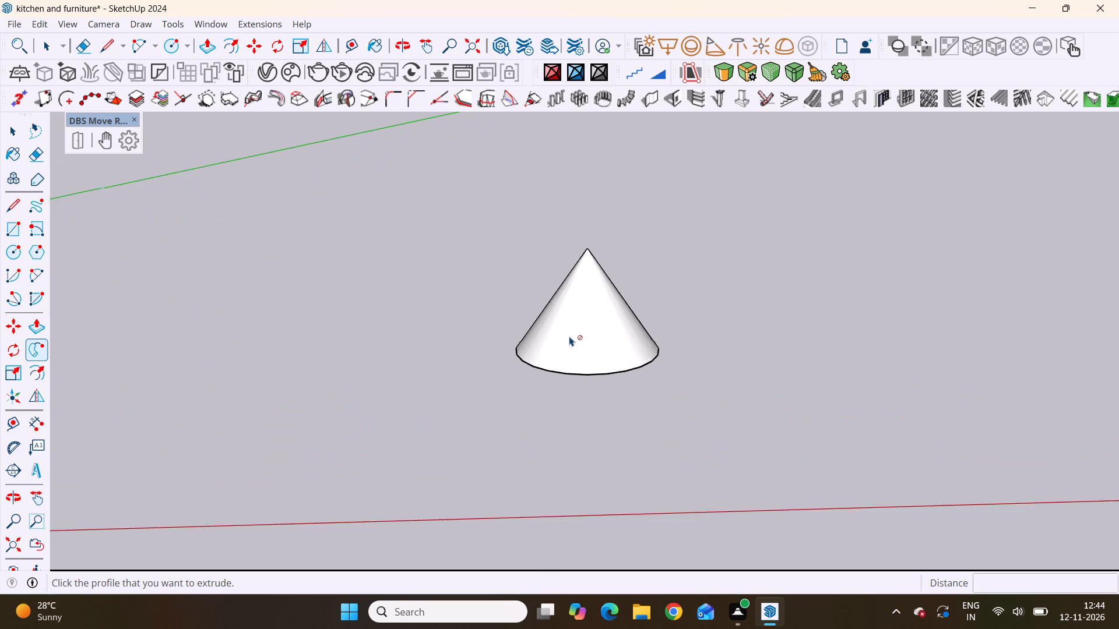
pyautogui.scroll(3, 569, 336)
pyautogui.scroll(-10, 569, 336)
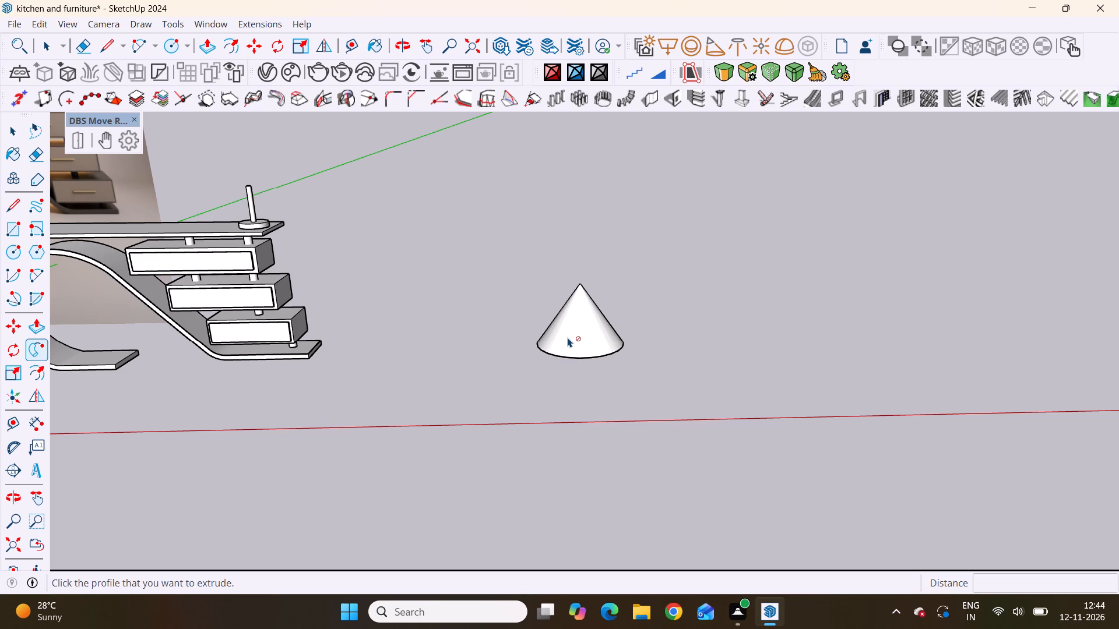
pyautogui.scroll(3, 525, 401)
pyautogui.scroll(13, 554, 348)
pyautogui.scroll(4, 613, 367)
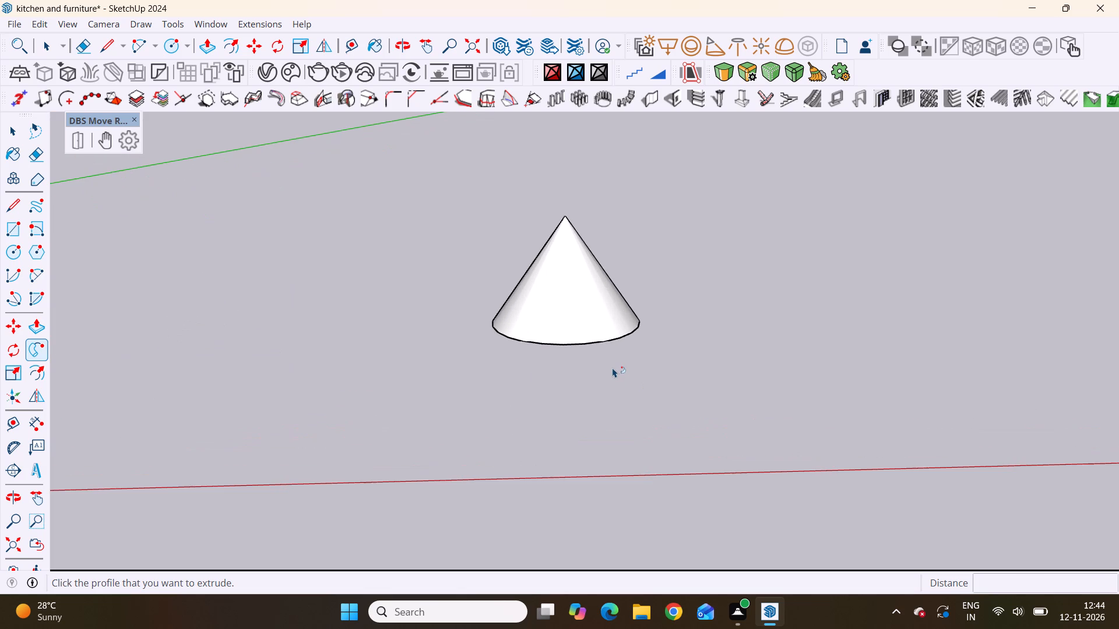
pyautogui.scroll(4, 613, 367)
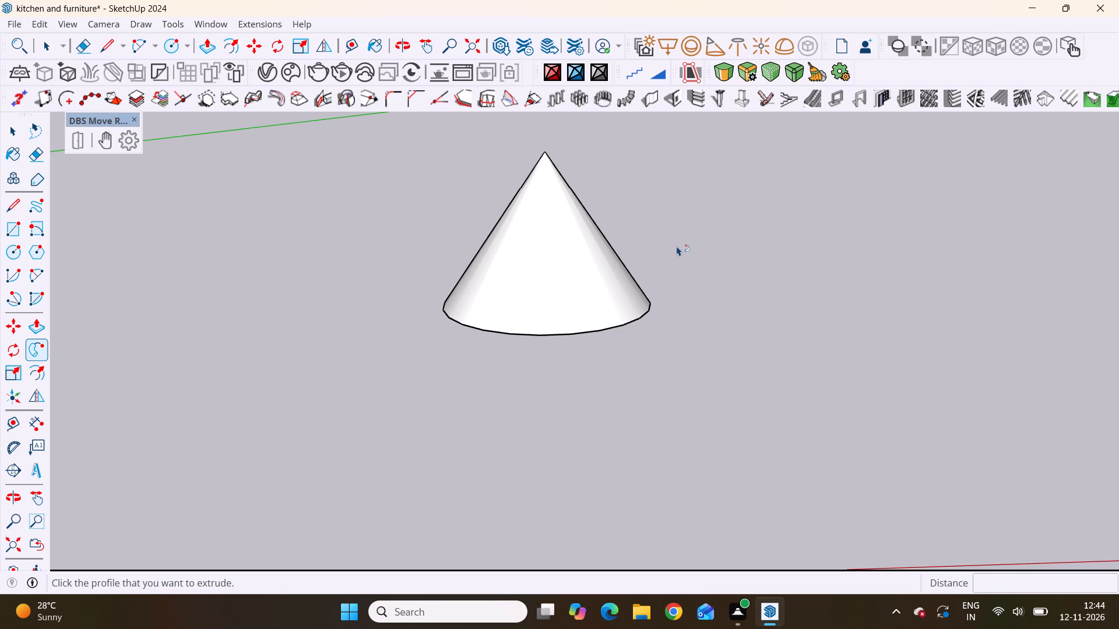
# Undo the cone and the triangle's base and sloping edges, leaving the disc and its upright centre line.
pyautogui.hotkey('ctrl', 'z')
pyautogui.hotkey('ctrl', 'z')
pyautogui.hotkey('ctrl', 'z')
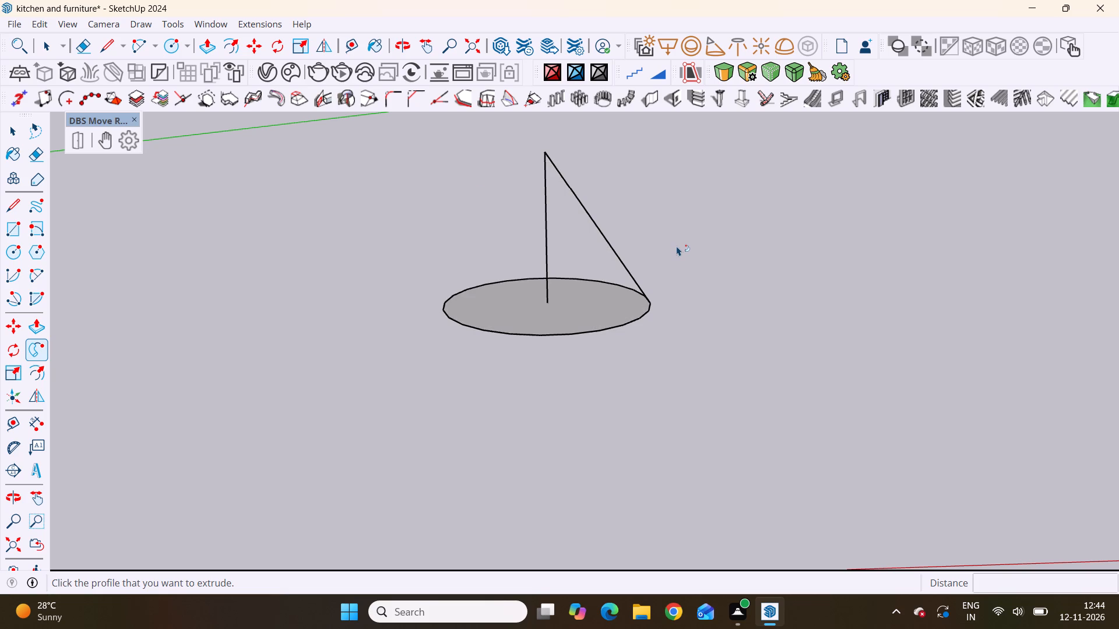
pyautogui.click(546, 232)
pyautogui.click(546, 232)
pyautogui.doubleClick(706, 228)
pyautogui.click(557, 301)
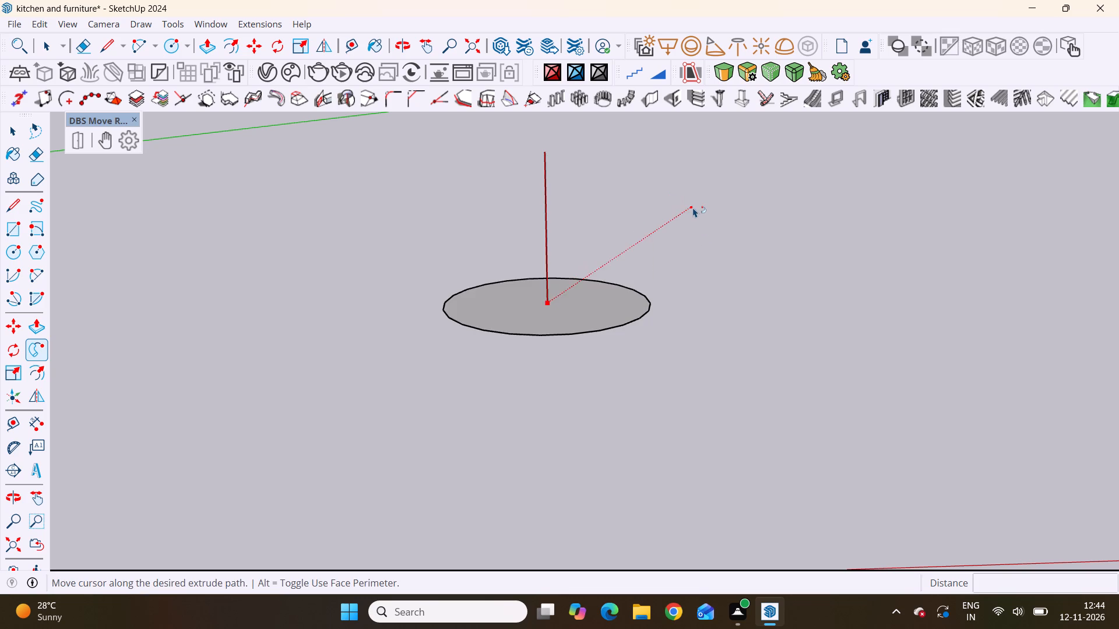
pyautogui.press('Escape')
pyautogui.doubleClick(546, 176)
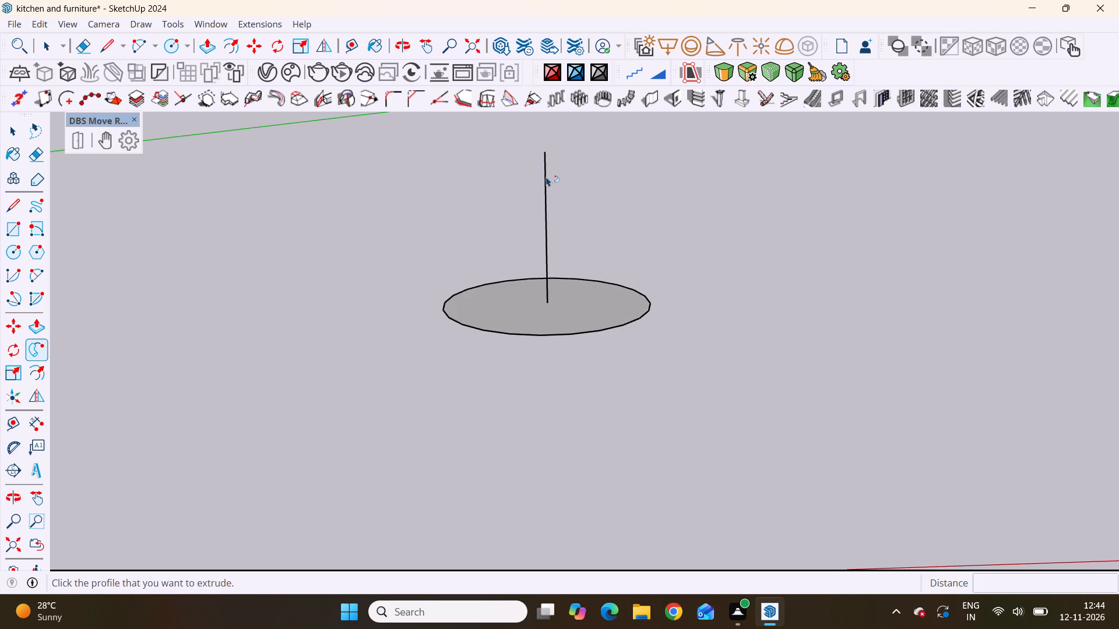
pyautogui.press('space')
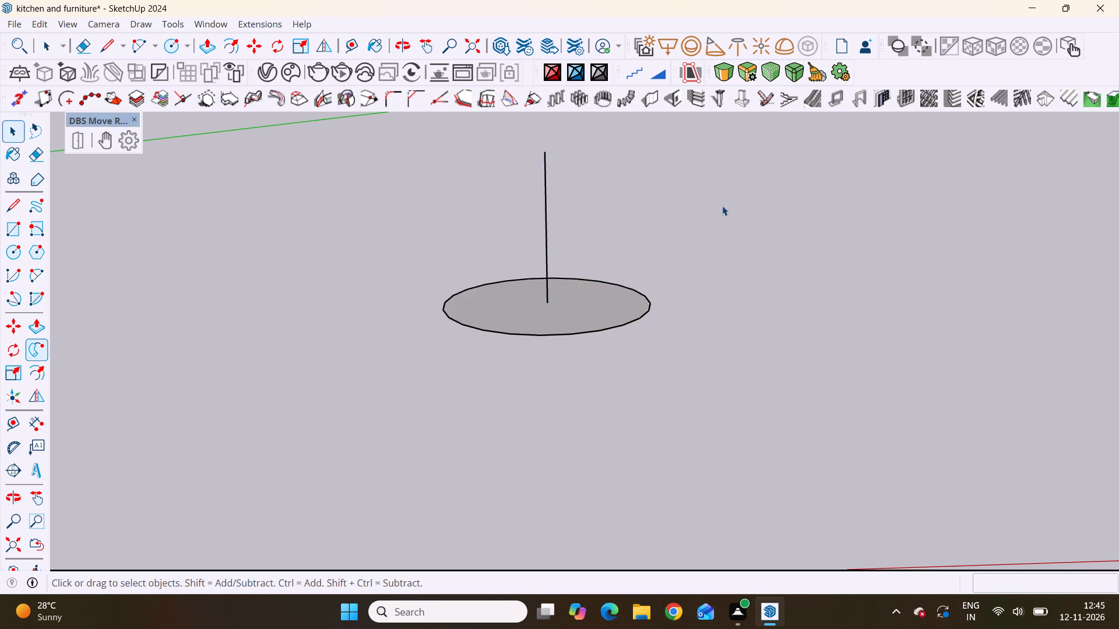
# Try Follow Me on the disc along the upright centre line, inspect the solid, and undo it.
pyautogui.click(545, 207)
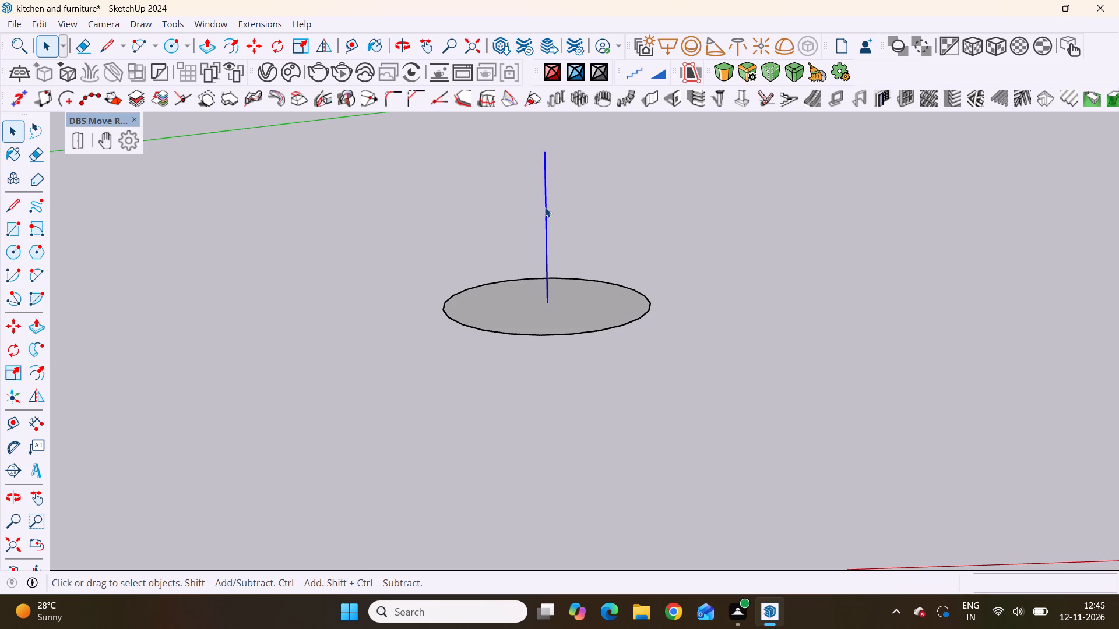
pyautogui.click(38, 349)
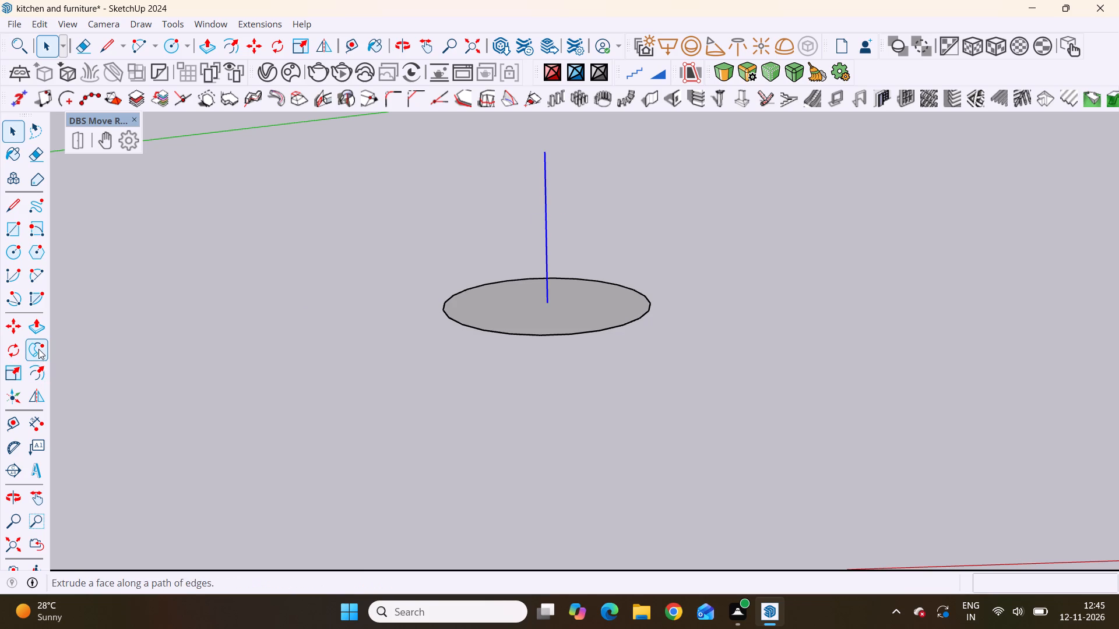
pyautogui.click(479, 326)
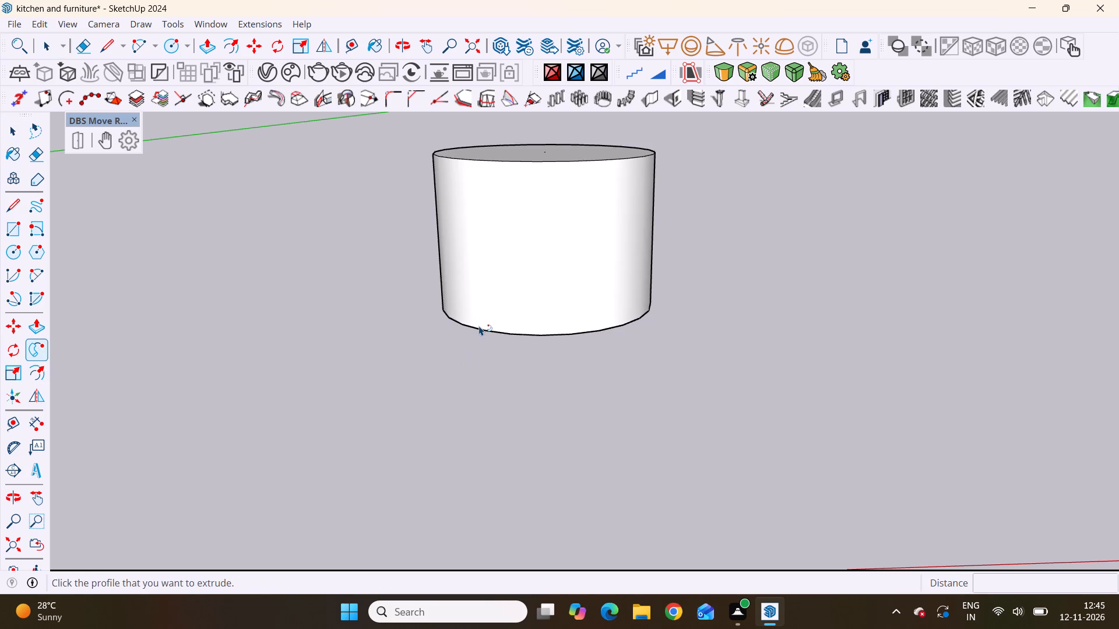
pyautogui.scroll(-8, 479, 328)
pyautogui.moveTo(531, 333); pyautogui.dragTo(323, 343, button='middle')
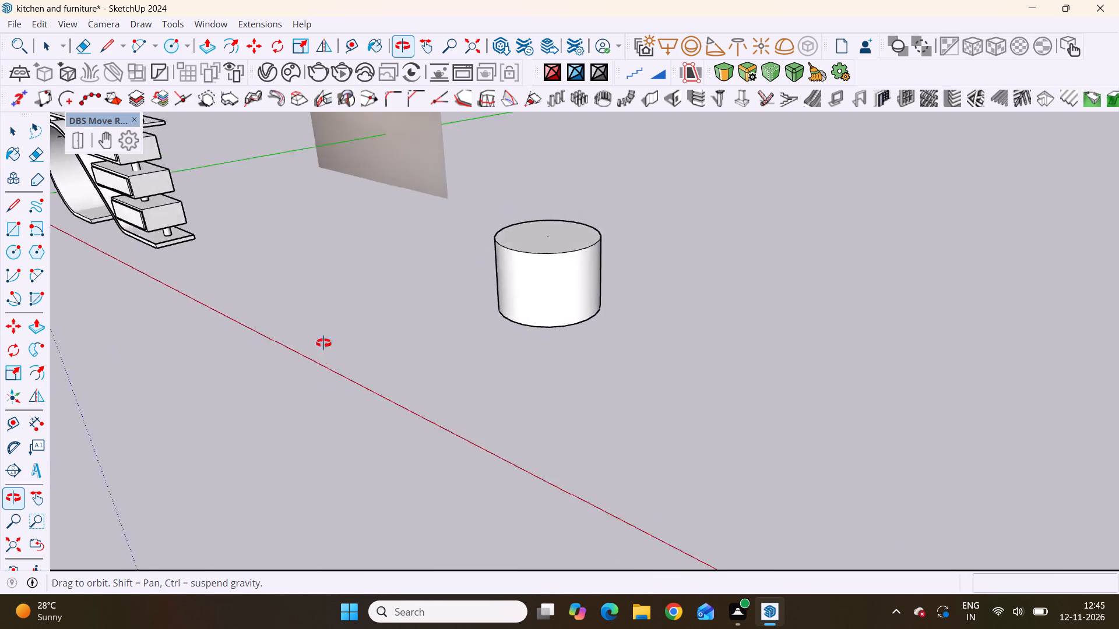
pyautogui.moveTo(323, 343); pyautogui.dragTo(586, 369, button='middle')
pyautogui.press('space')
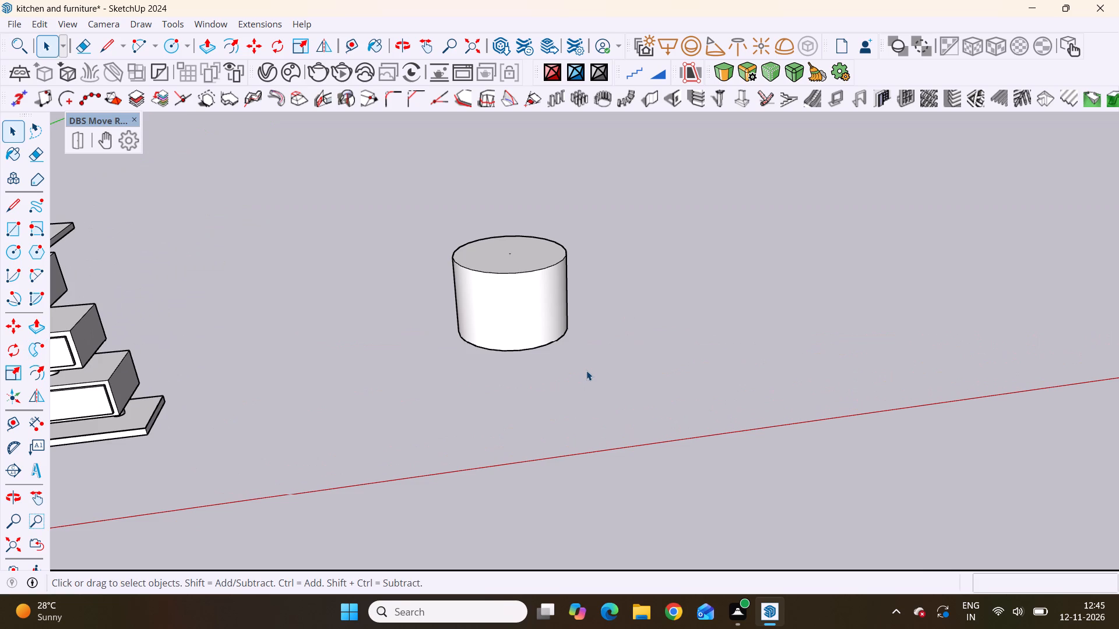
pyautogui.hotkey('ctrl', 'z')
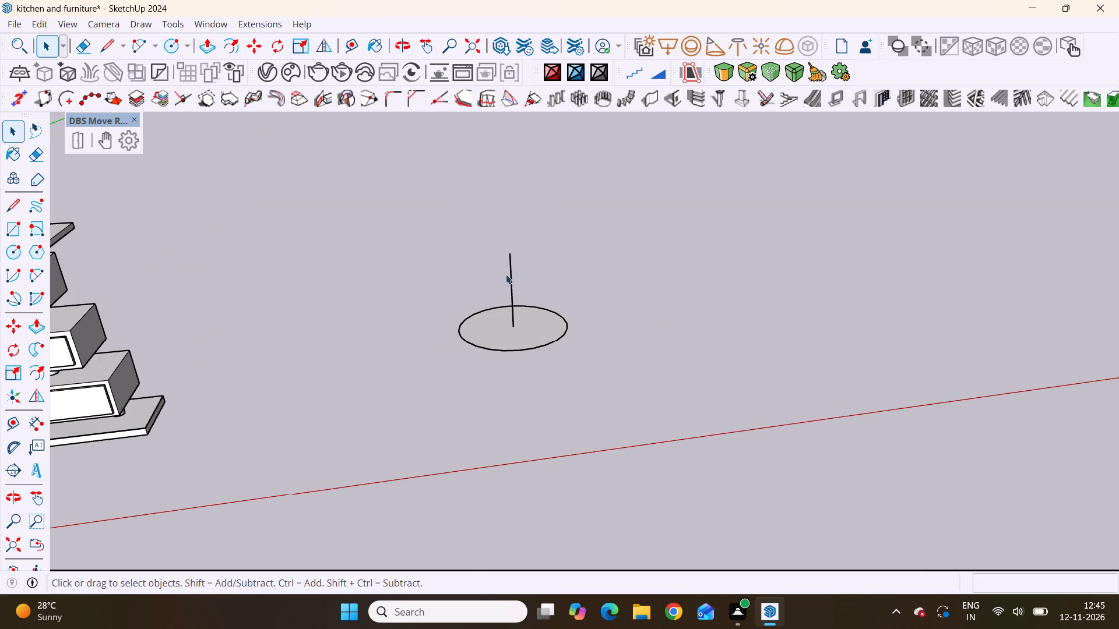
# Draw an arc from the top of the upright line to the circle's edge, bulging outward about 4 1/16".
pyautogui.scroll(5, 531, 282)
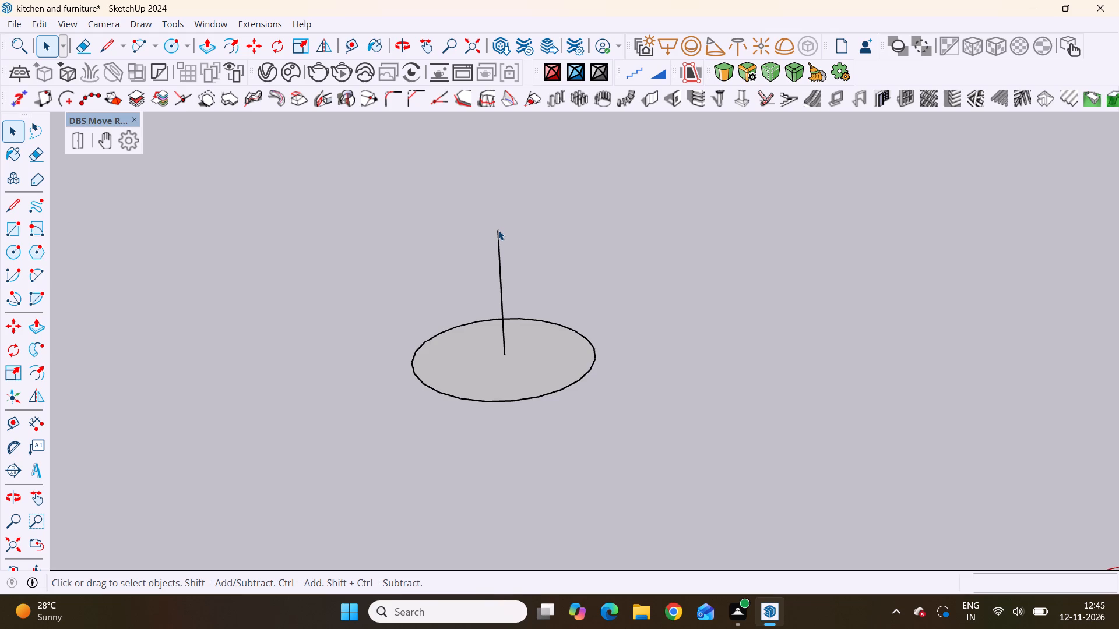
pyautogui.press('a')
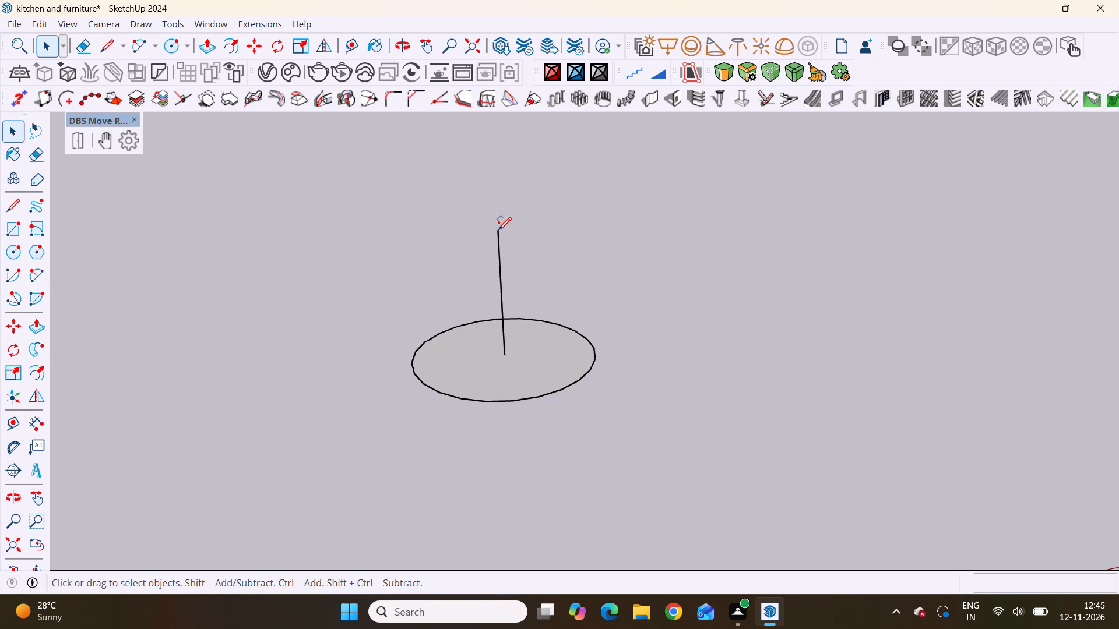
pyautogui.click(498, 229)
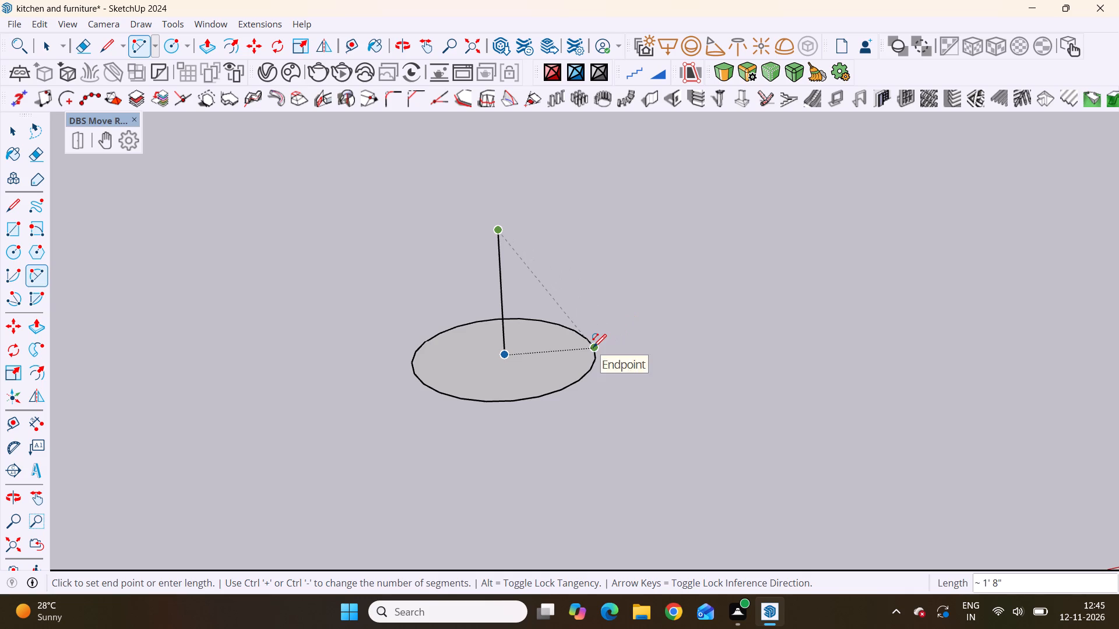
pyautogui.click(593, 347)
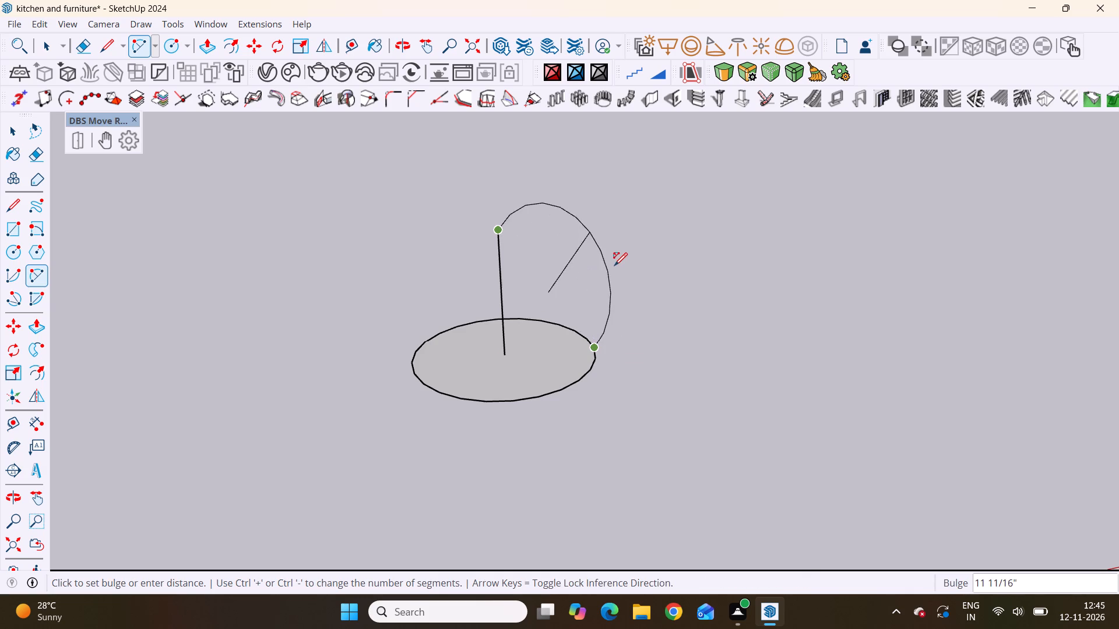
pyautogui.click(601, 298)
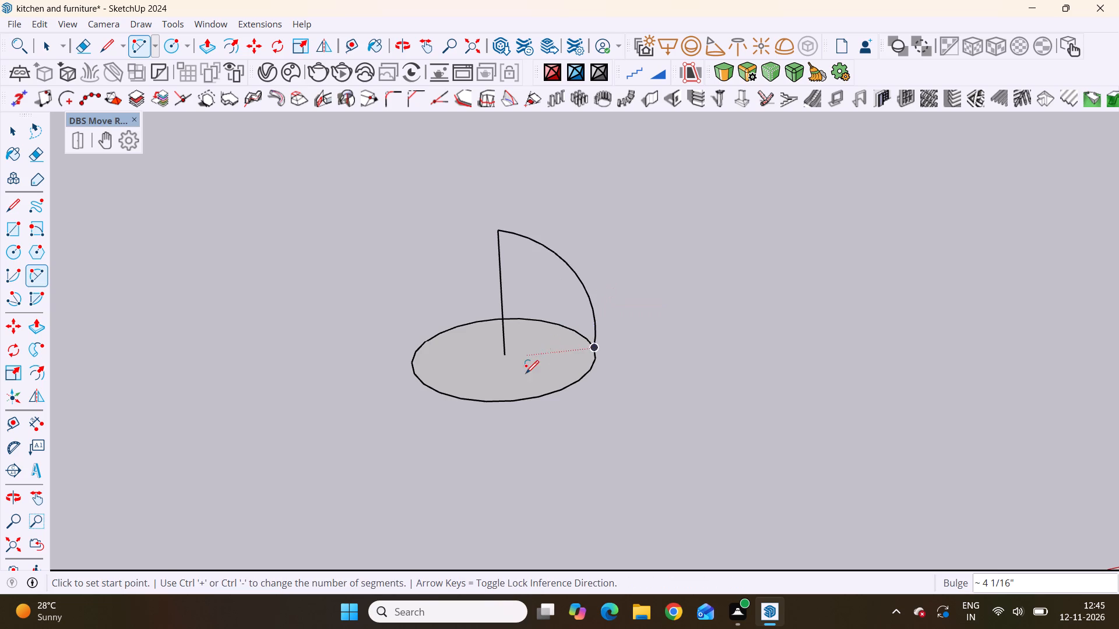
# Draw a line about 11 7/16" long from the disc's centre to the arc's lower end, closing the upright profile.
pyautogui.scroll(3, 523, 374)
pyautogui.scroll(-1, 518, 372)
pyautogui.moveTo(427, 366); pyautogui.dragTo(389, 324, button='middle')
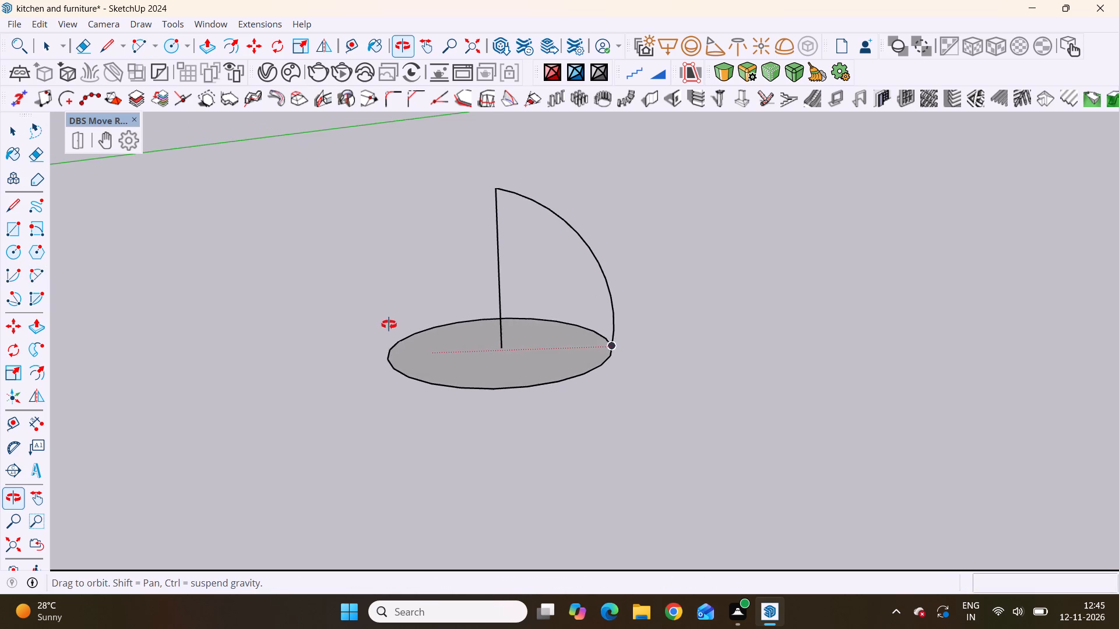
pyautogui.moveTo(389, 324); pyautogui.dragTo(390, 324, button='middle')
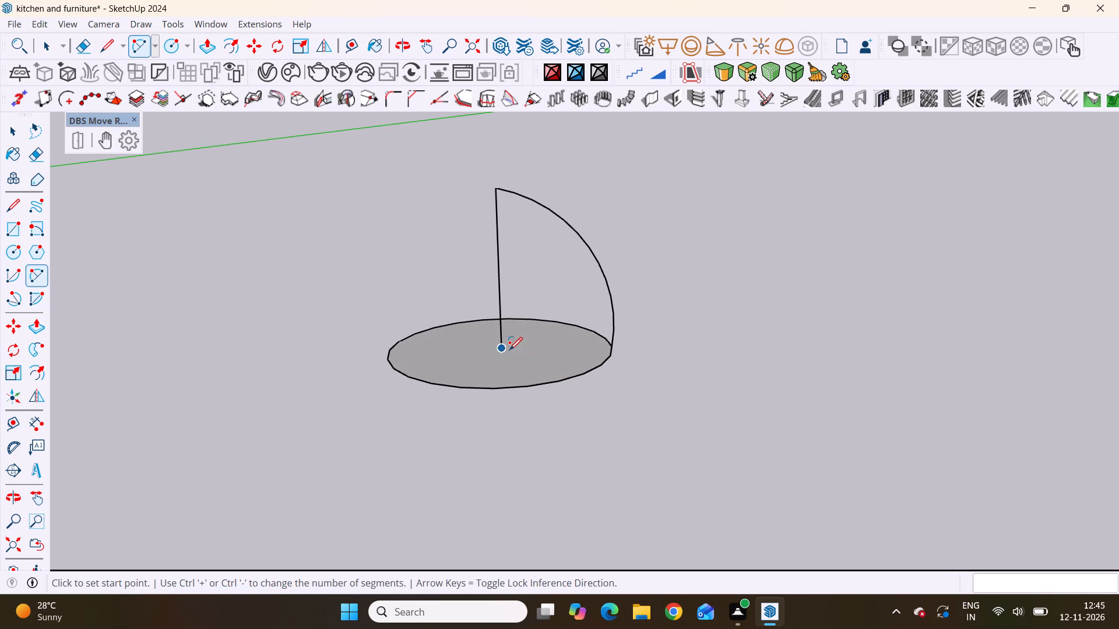
pyautogui.scroll(5, 582, 369)
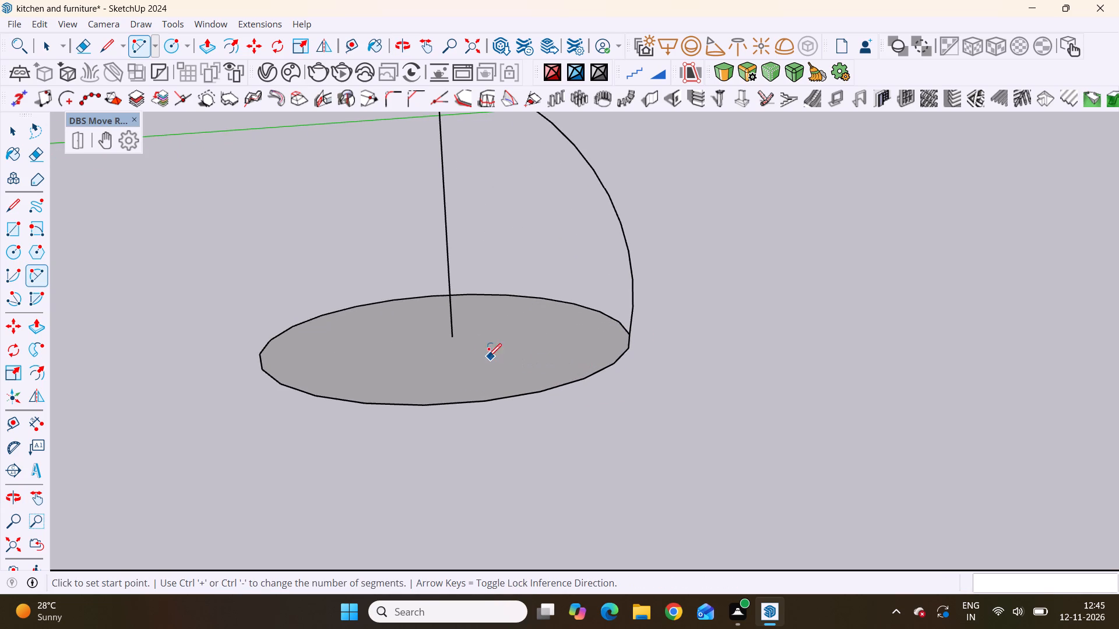
pyautogui.press('space')
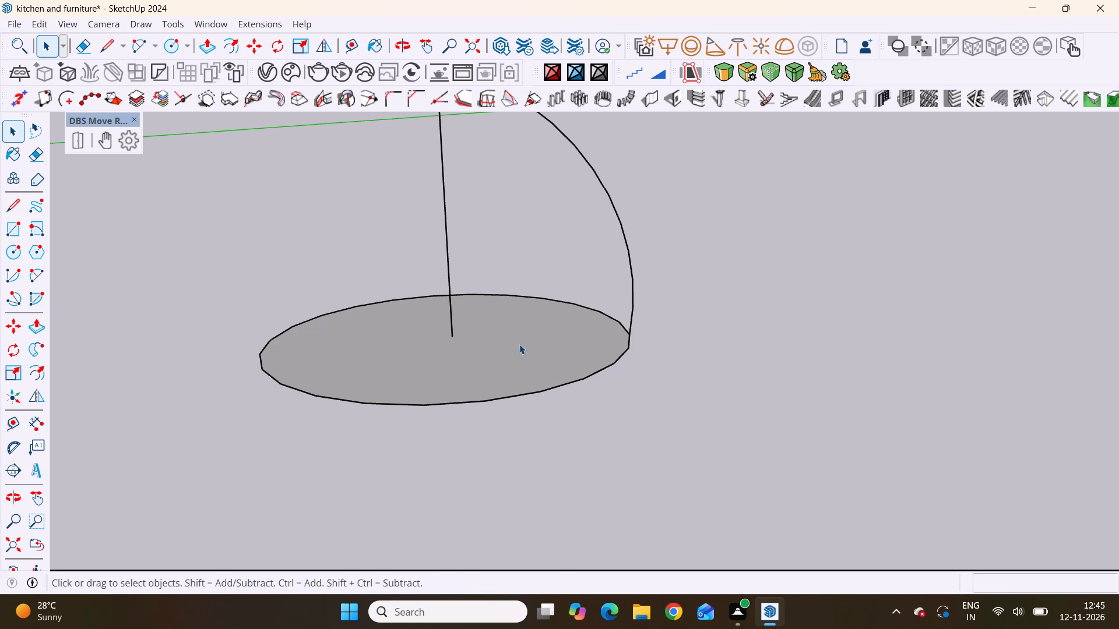
pyautogui.press('l')
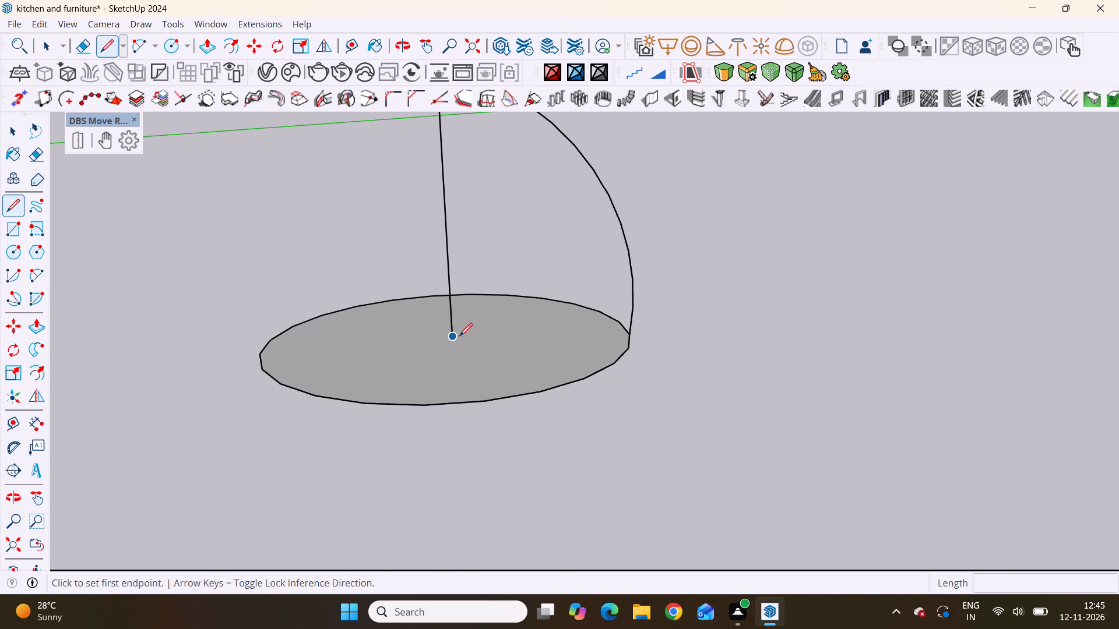
pyautogui.click(459, 336)
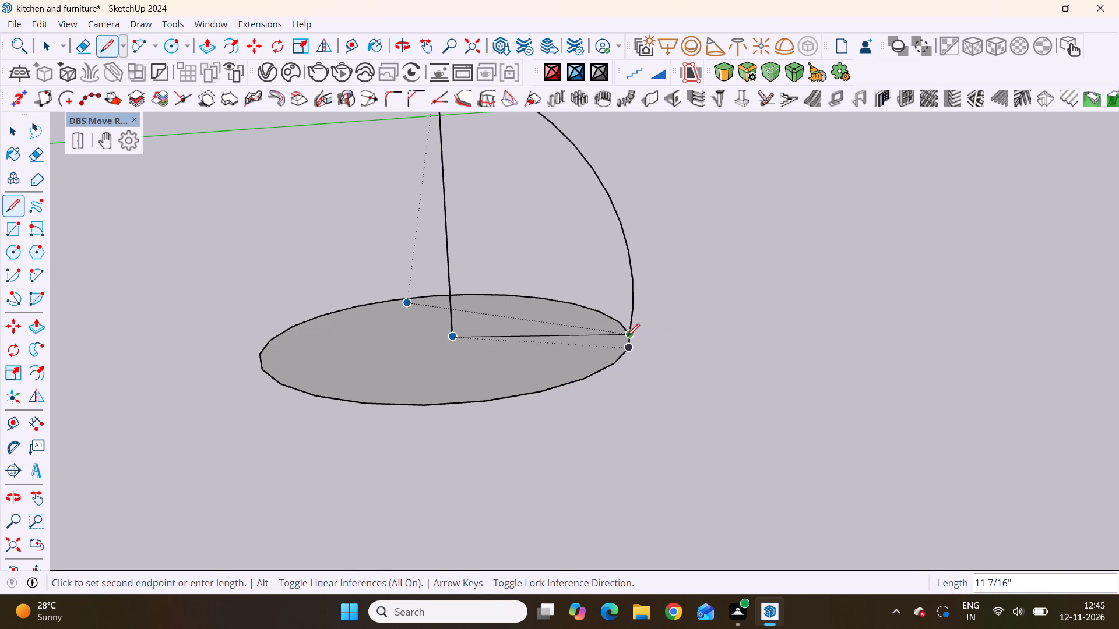
pyautogui.click(627, 335)
# Sweep the closed quarter-round profile around the disc's edge with Follow Me to form a dome.
pyautogui.scroll(-4, 554, 386)
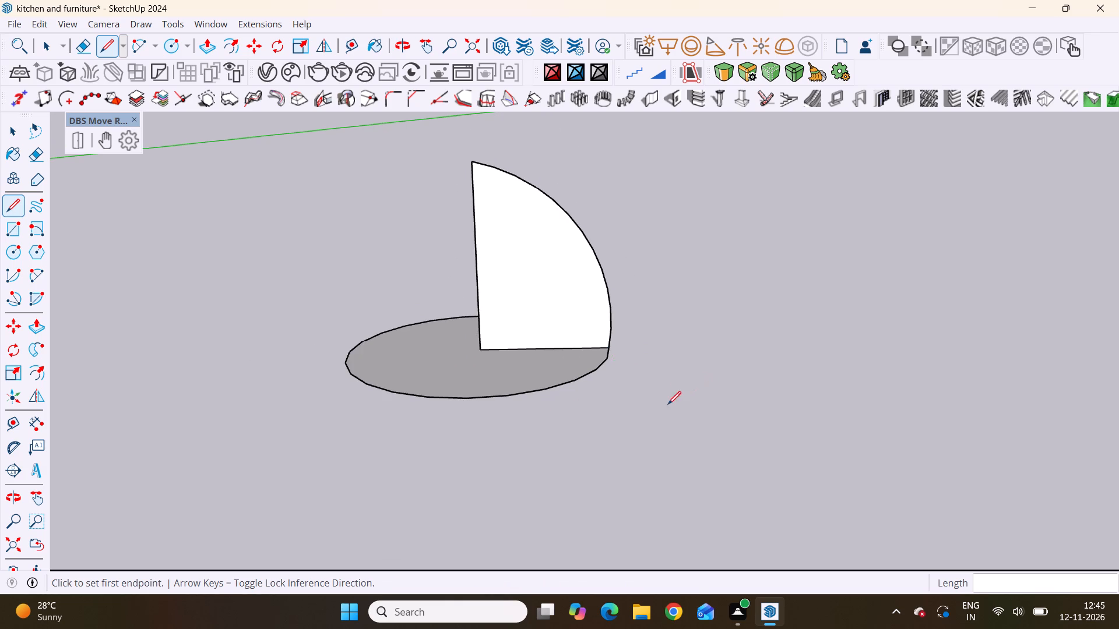
pyautogui.scroll(9, 614, 405)
pyautogui.scroll(-6, 606, 347)
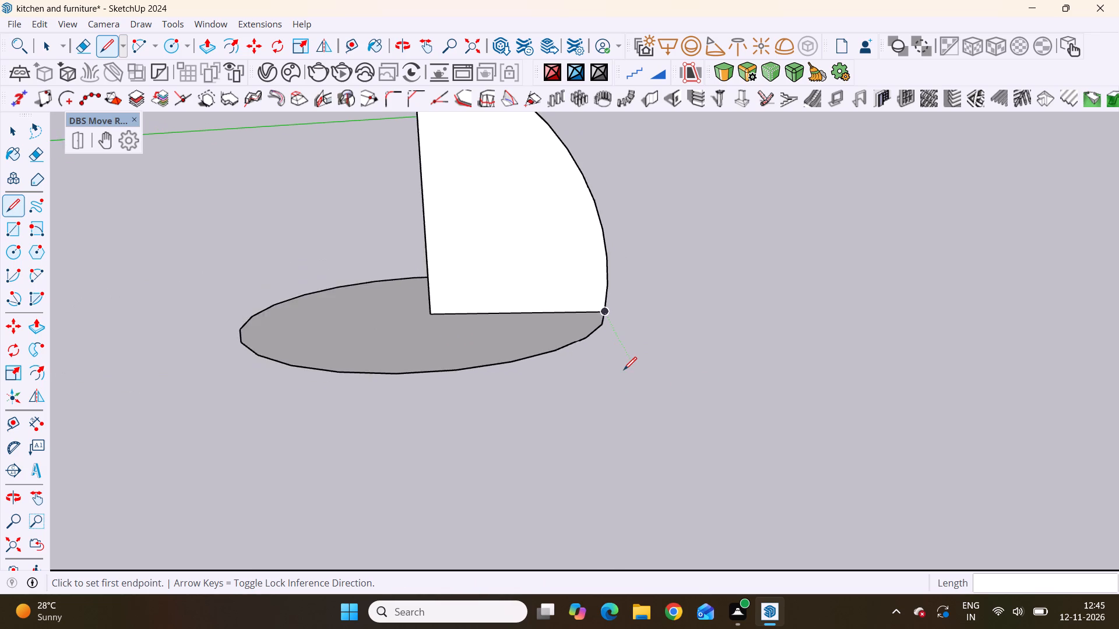
pyautogui.scroll(-2, 624, 370)
pyautogui.moveTo(624, 370); pyautogui.dragTo(638, 410, button='middle')
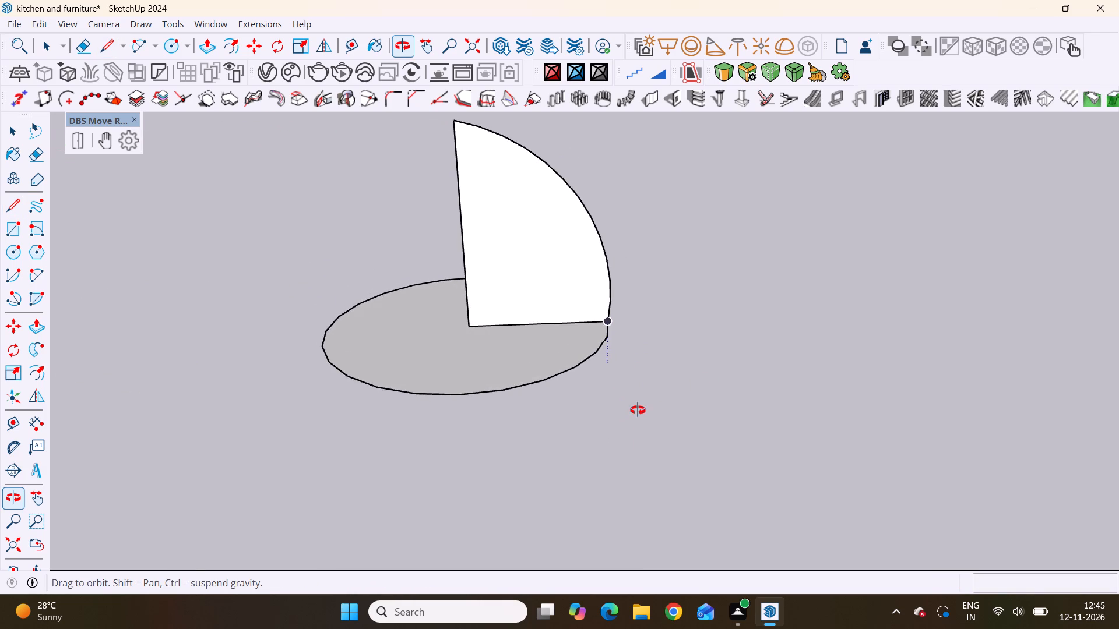
pyautogui.moveTo(638, 410); pyautogui.dragTo(638, 410, button='middle')
pyautogui.scroll(1, 638, 410)
pyautogui.press('space')
pyautogui.scroll(-5, 680, 363)
pyautogui.scroll(1, 698, 367)
pyautogui.scroll(-7, 699, 394)
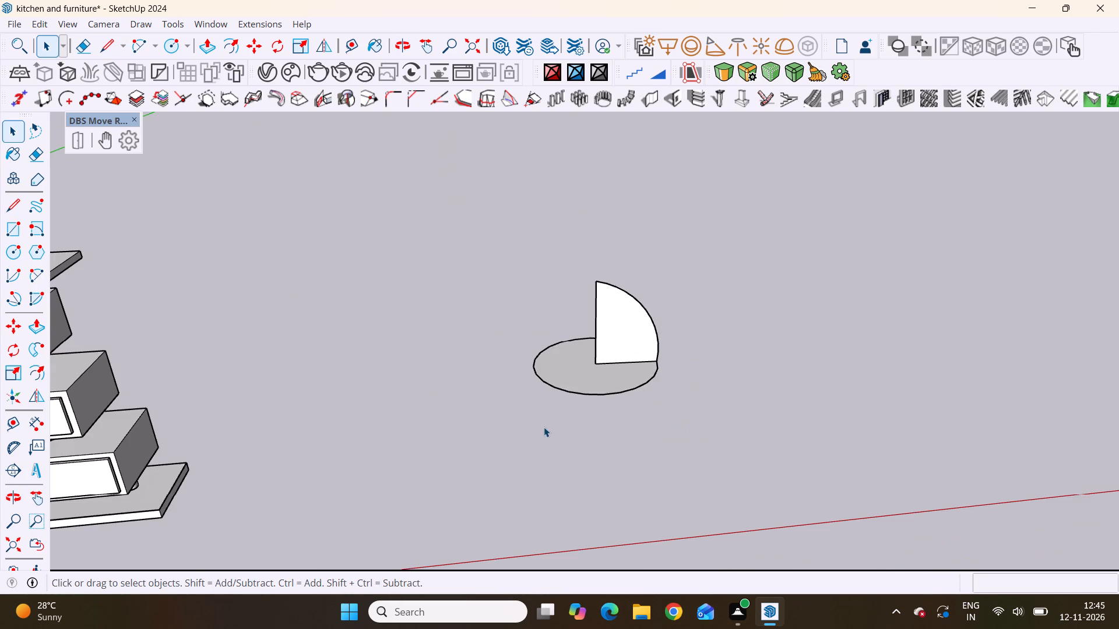
pyautogui.moveTo(544, 427); pyautogui.dragTo(523, 369, button='middle')
pyautogui.scroll(4, 756, 380)
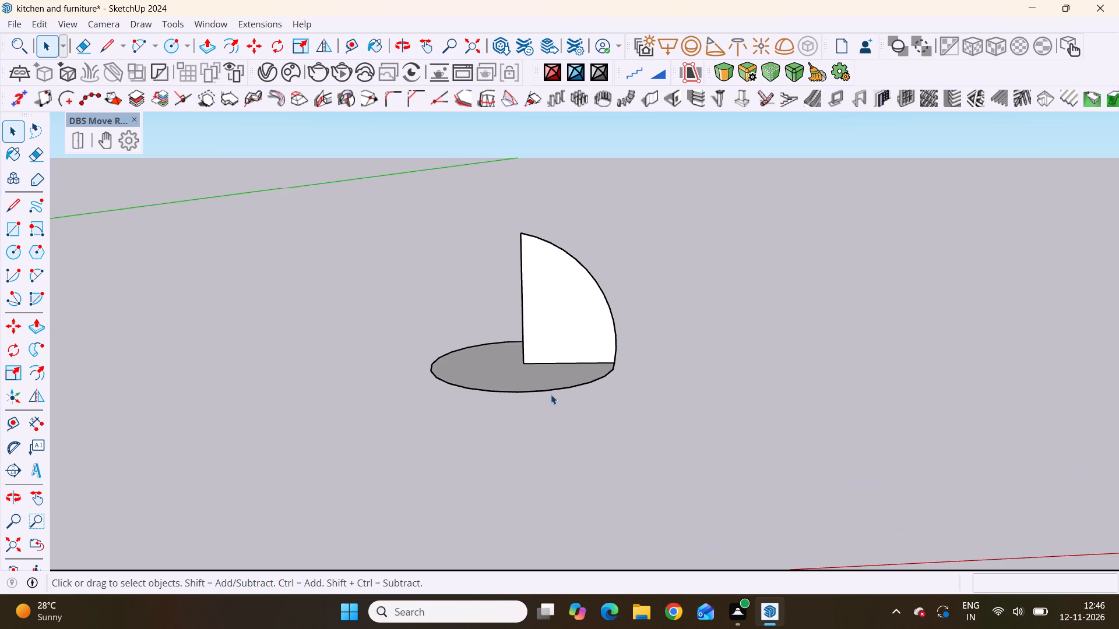
pyautogui.click(550, 393)
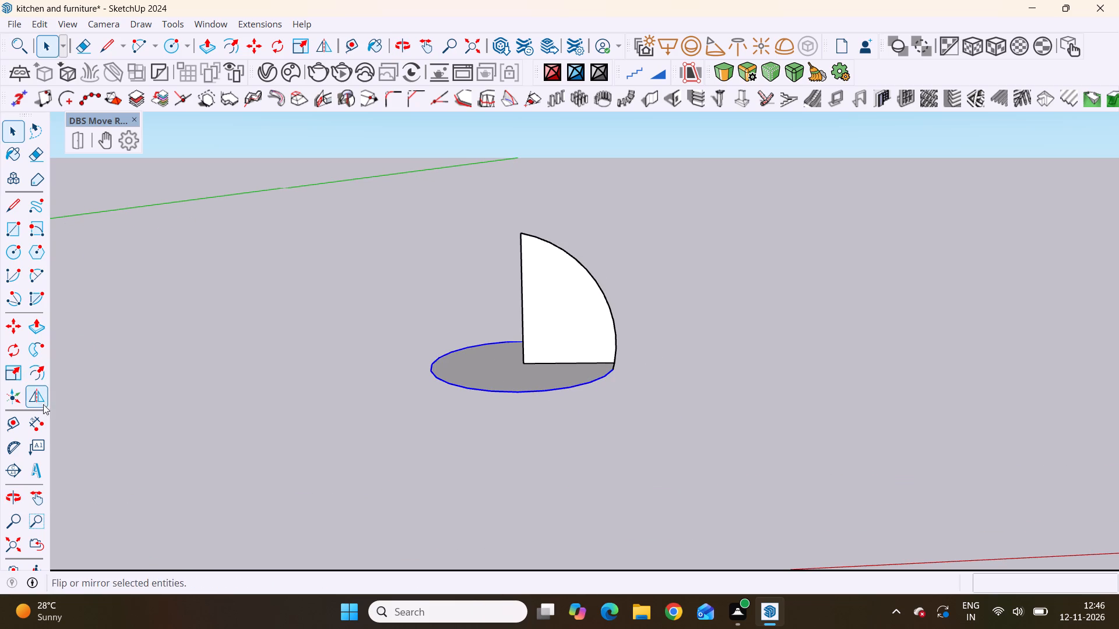
pyautogui.click(31, 352)
pyautogui.click(573, 324)
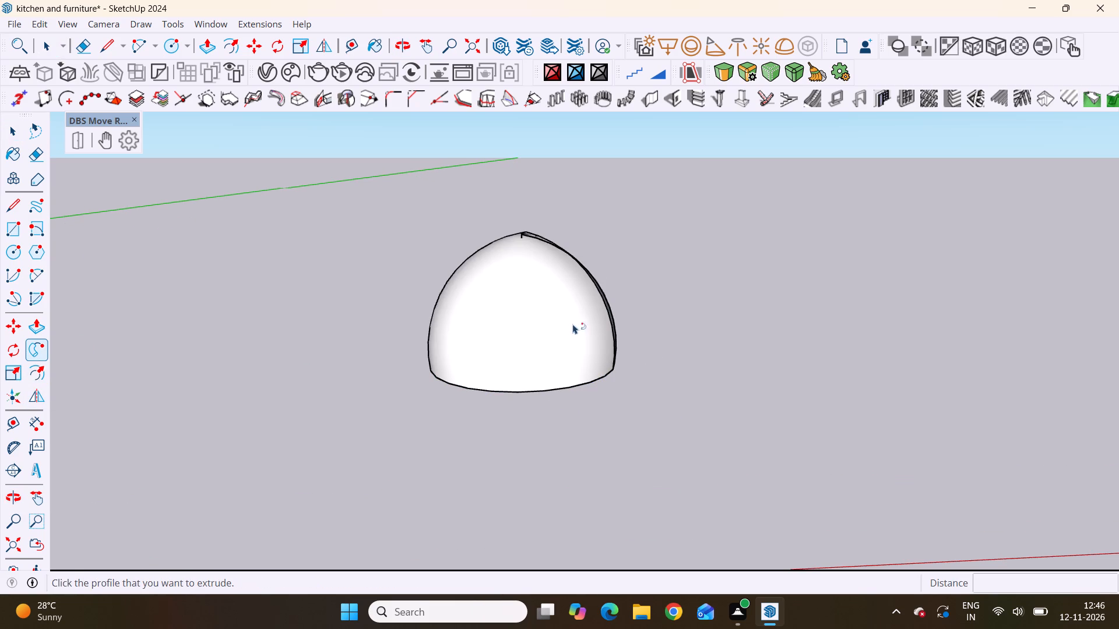
# Examine the dome's surface from all sides and compare its shape and size with the console and its lamp stem.
pyautogui.scroll(-3, 582, 366)
pyautogui.moveTo(589, 370); pyautogui.dragTo(202, 420, button='middle')
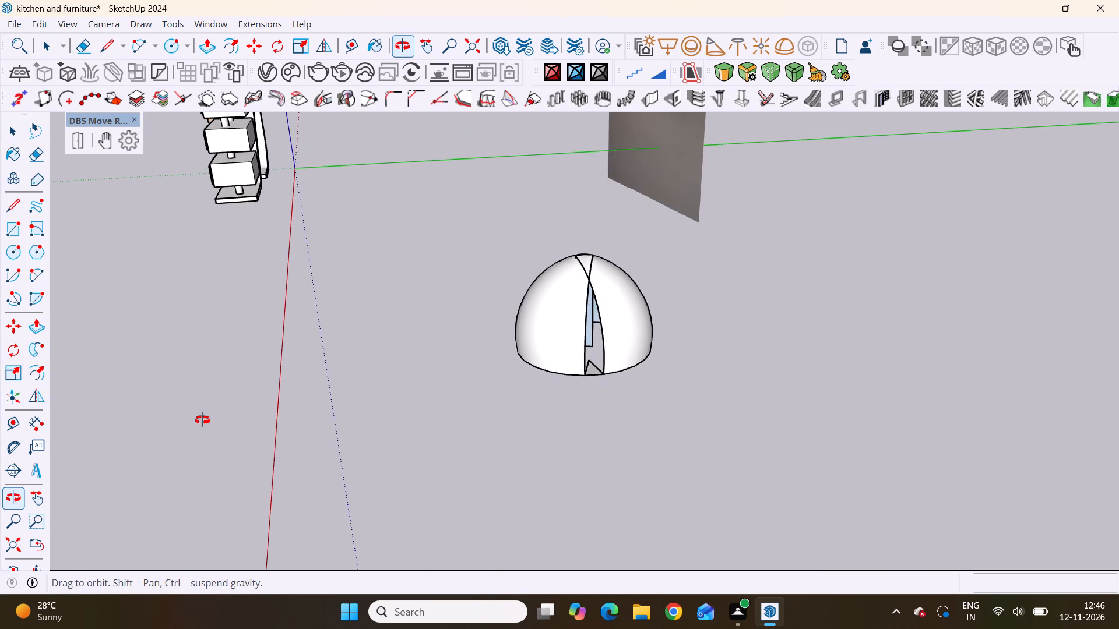
pyautogui.moveTo(202, 420); pyautogui.dragTo(709, 306, button='middle')
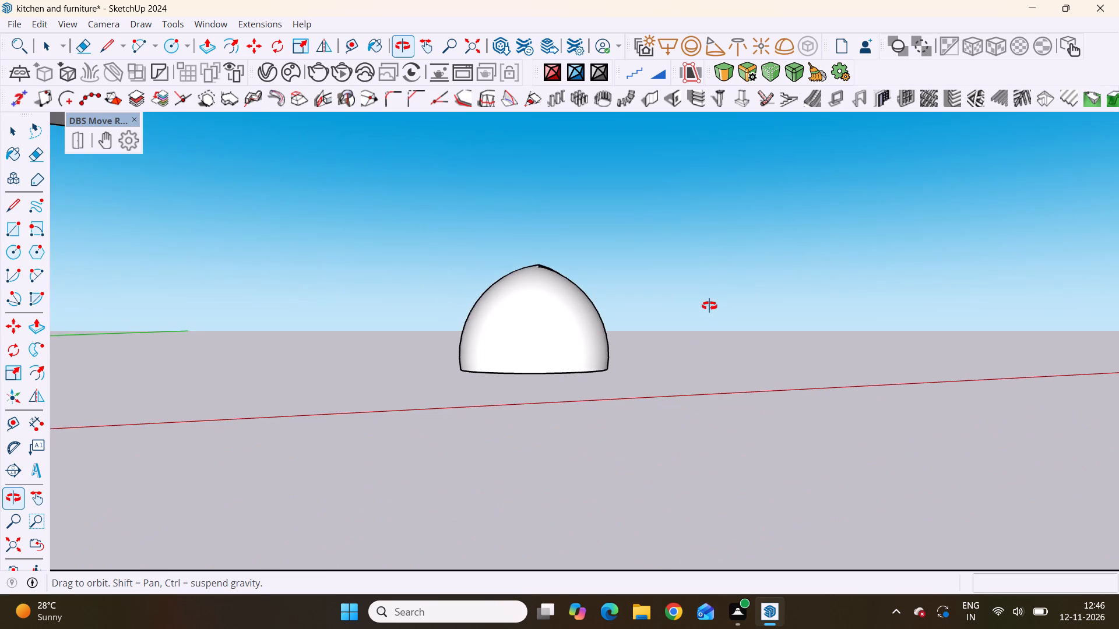
pyautogui.moveTo(709, 306); pyautogui.dragTo(699, 354, button='middle')
pyautogui.scroll(2, 699, 354)
pyautogui.scroll(-13, 683, 358)
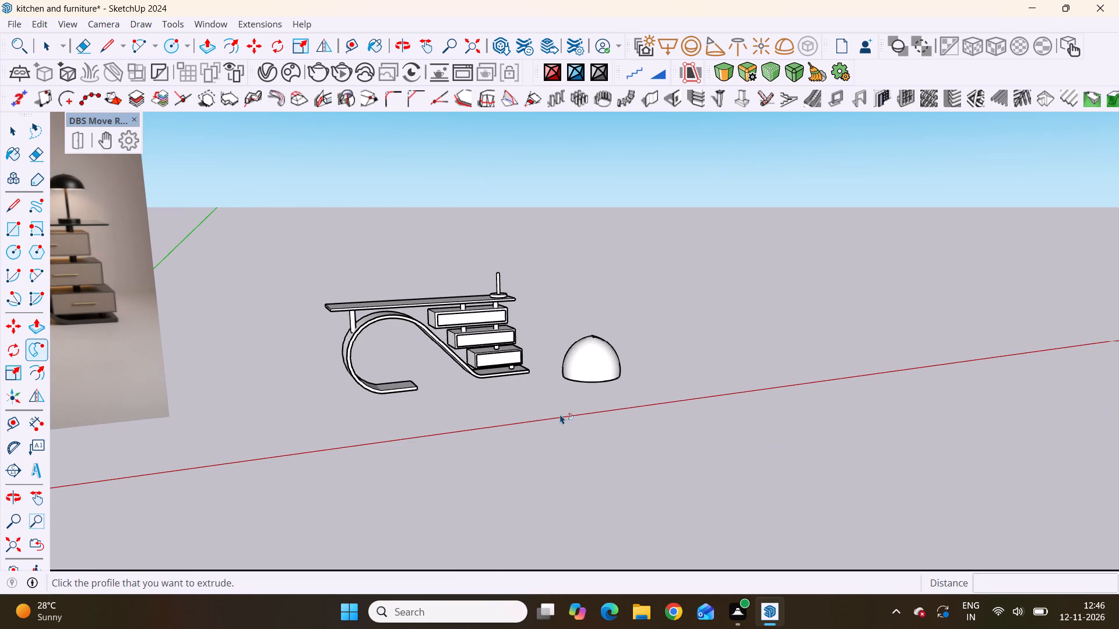
pyautogui.scroll(3, 637, 385)
pyautogui.moveTo(475, 440); pyautogui.dragTo(406, 448, button='middle')
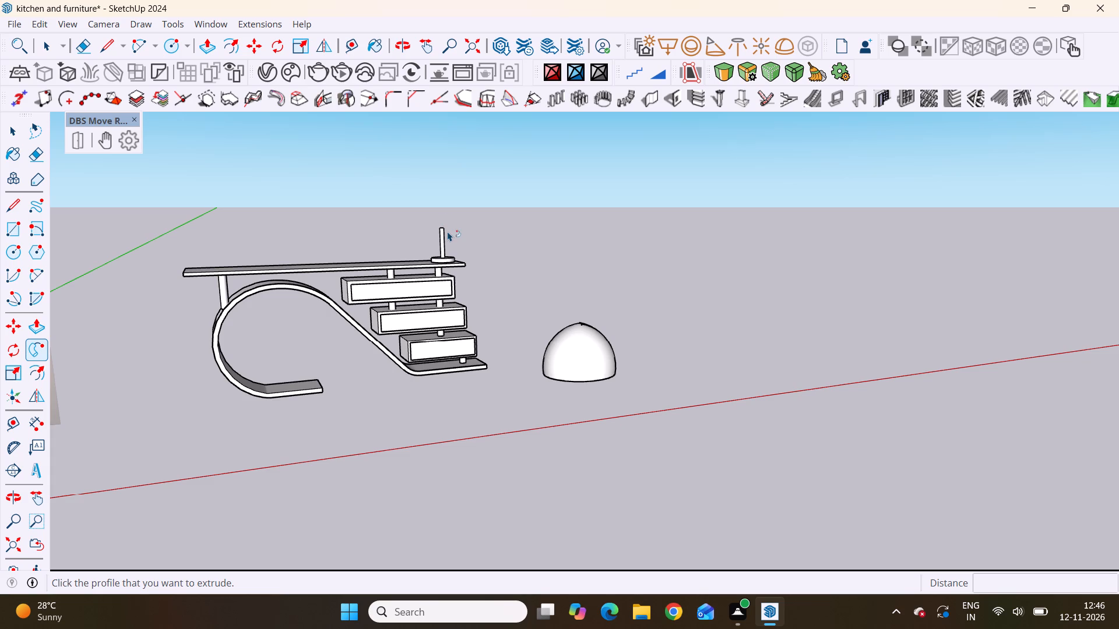
pyautogui.scroll(6, 601, 359)
pyautogui.moveTo(603, 339); pyautogui.dragTo(459, 411, button='middle')
pyautogui.scroll(-3, 525, 373)
pyautogui.moveTo(635, 370); pyautogui.dragTo(206, 437, button='middle')
pyautogui.scroll(14, 603, 368)
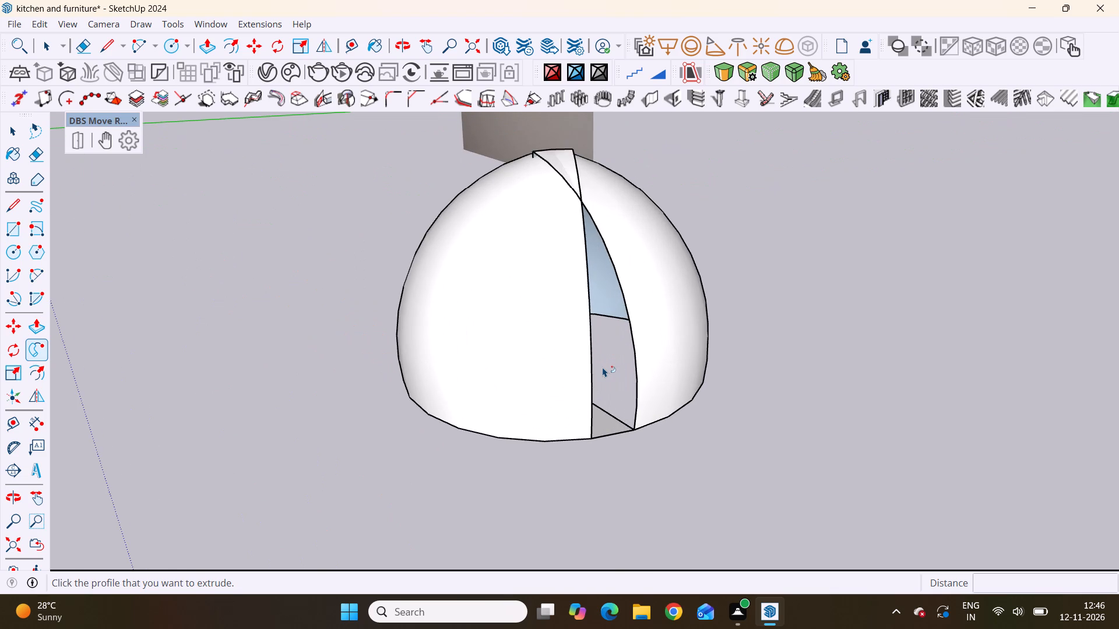
pyautogui.scroll(-15, 603, 367)
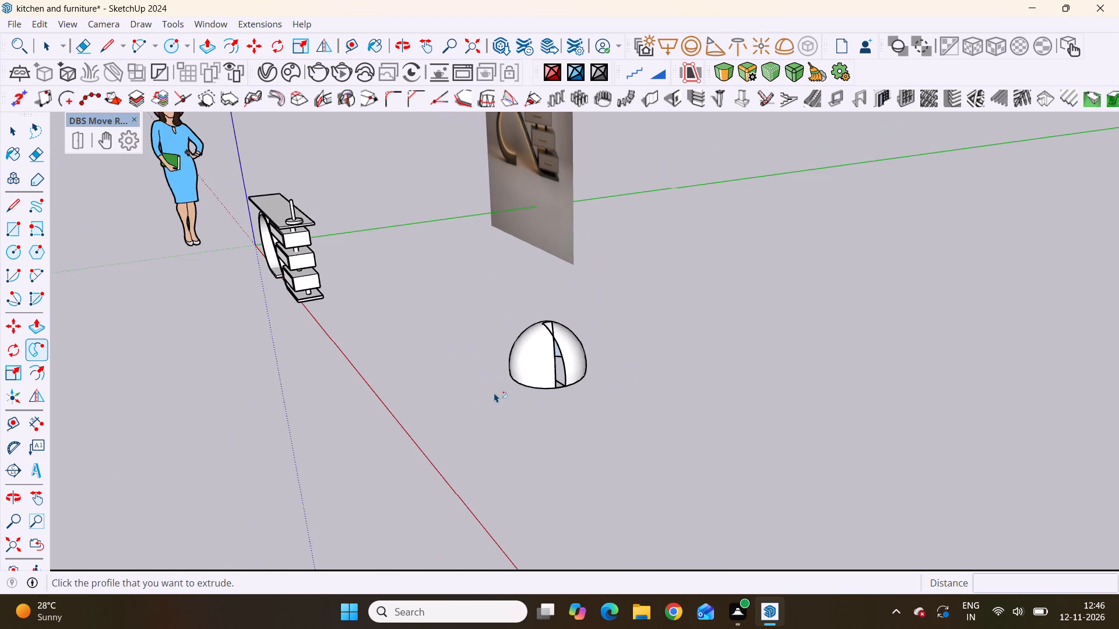
pyautogui.moveTo(494, 393); pyautogui.dragTo(870, 294, button='middle')
pyautogui.scroll(1, 722, 359)
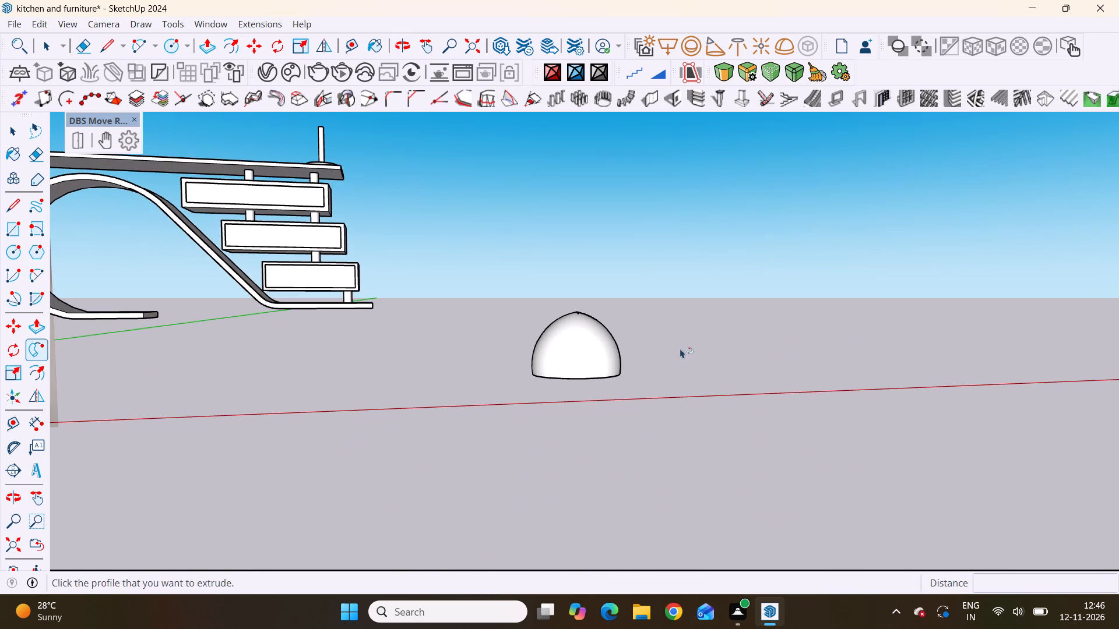
pyautogui.scroll(6, 579, 338)
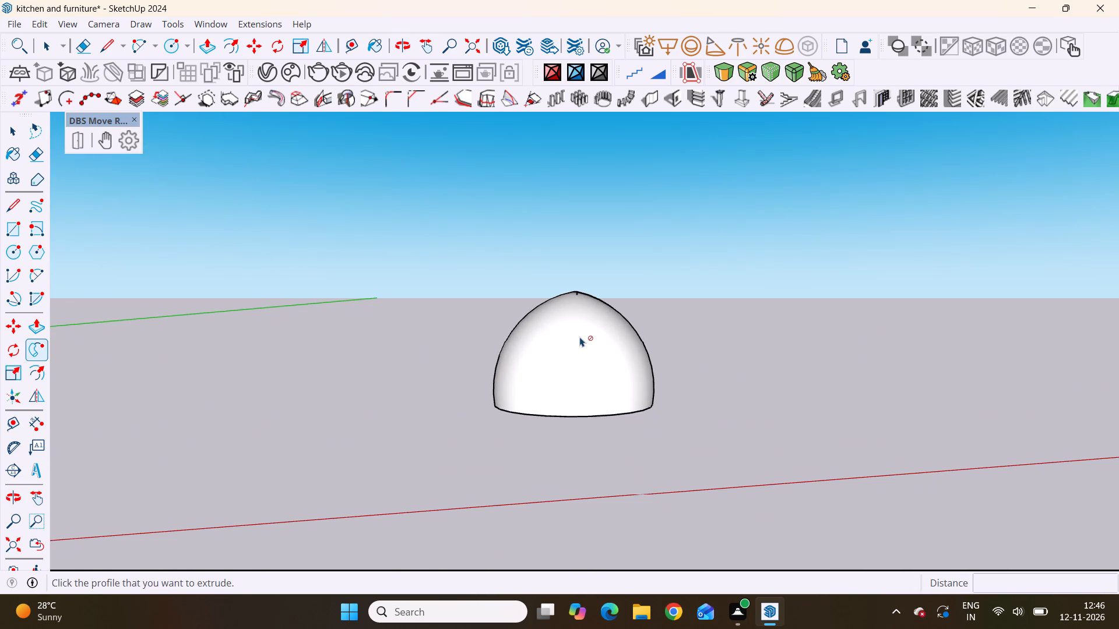